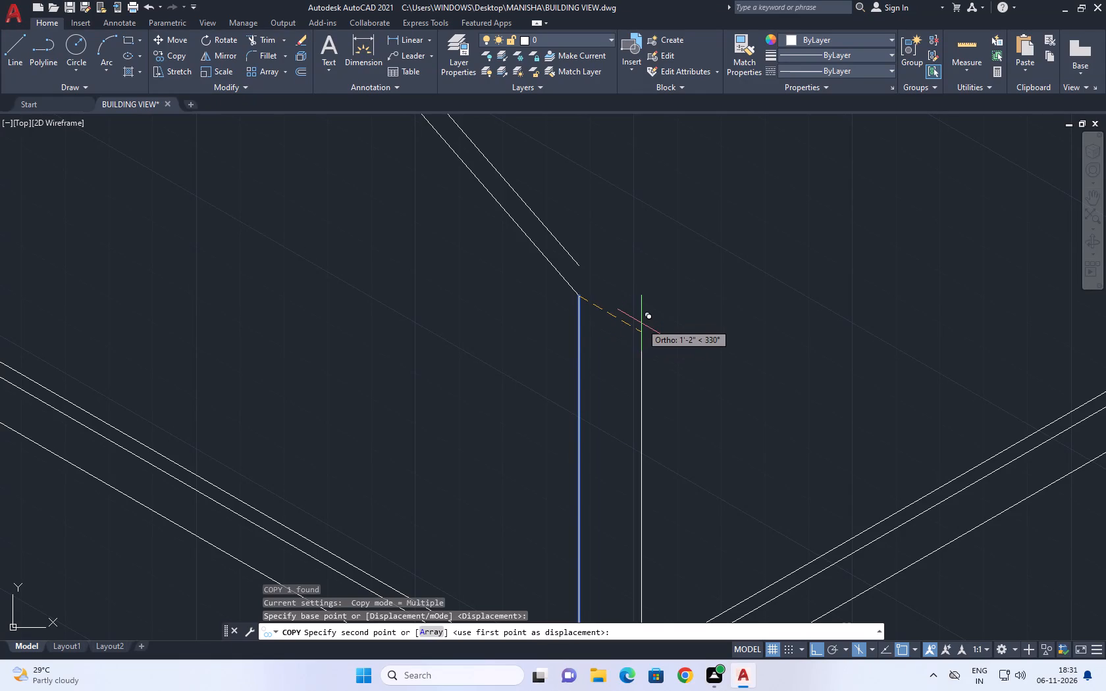
Place the copy of the top storey's front corner vertical 6" outward along the isometric front direction.
{"action": "key", "text": "6"}
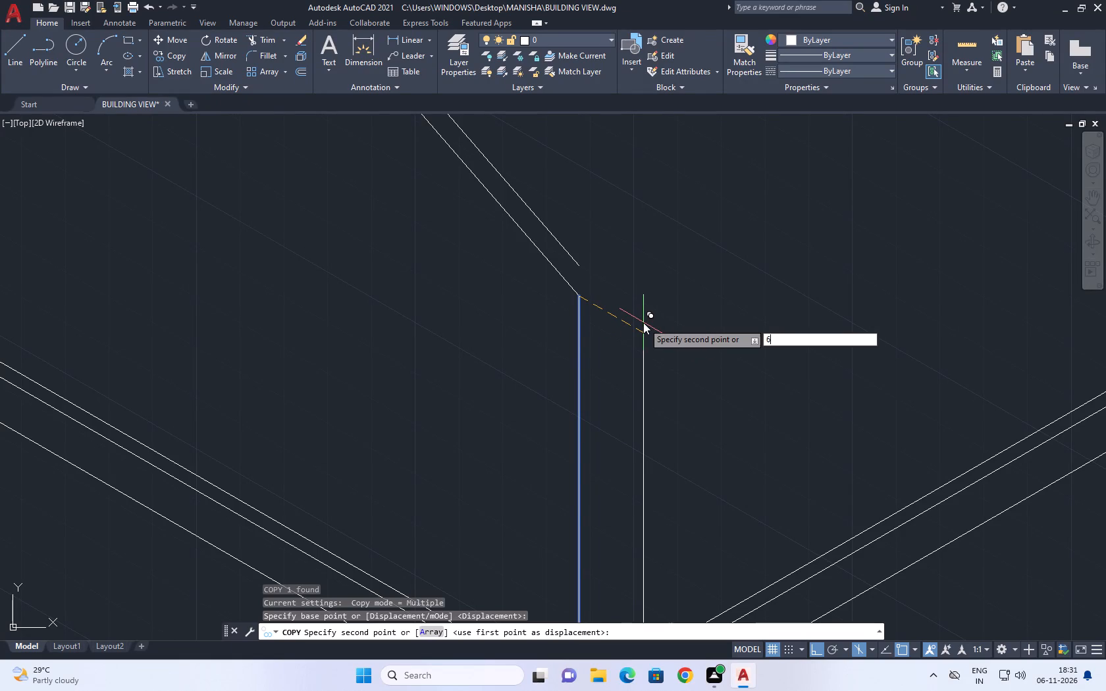
{"action": "key", "text": "Return"}
{"action": "right_click", "coordinate": [687, 253]}
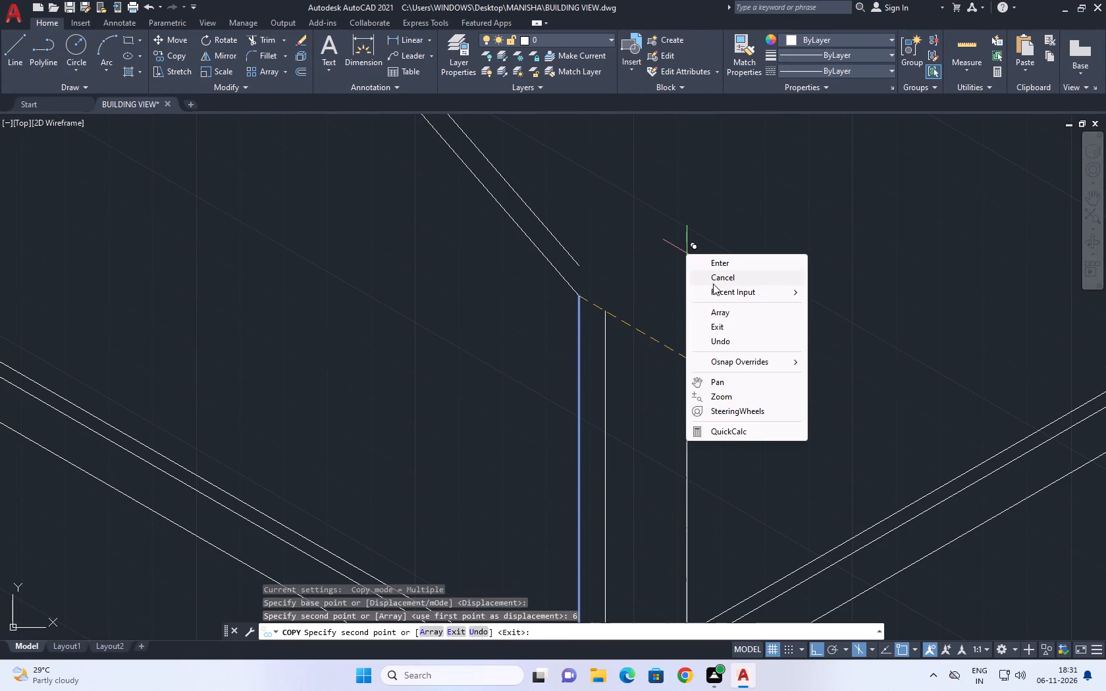
{"action": "left_click", "coordinate": [726, 280]}
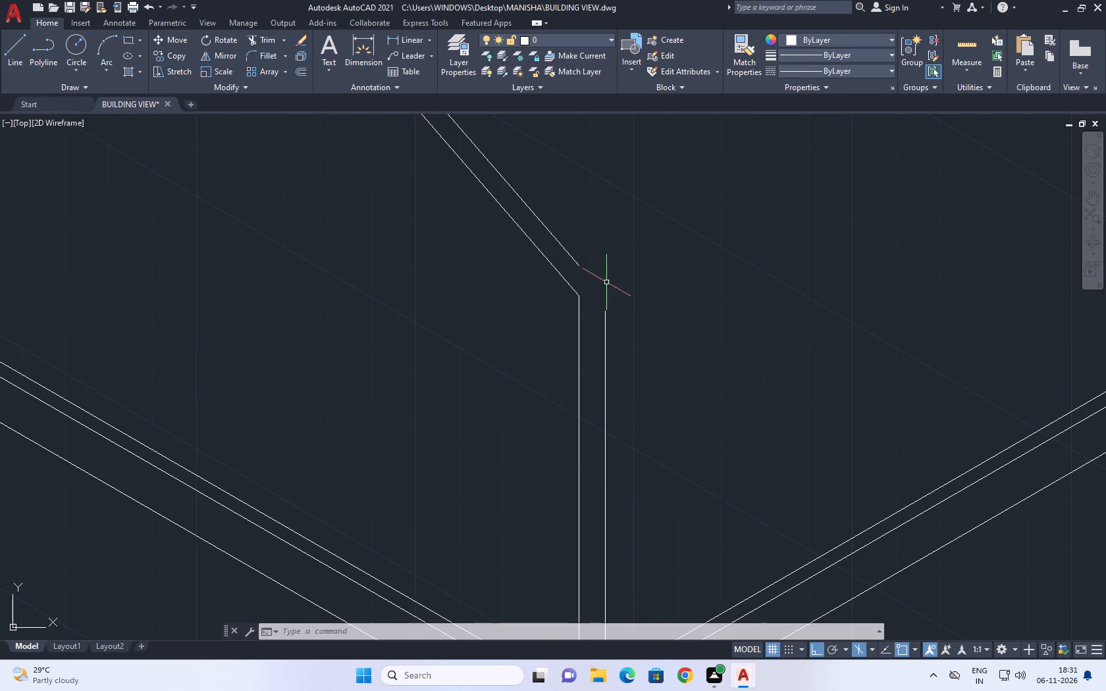
Fillet the upper sloping roof line with the offset front corner vertical so they meet at a sharp corner.
{"action": "middle_click_drag", "start_coordinate": [613, 267], "coordinate": [620, 323]}
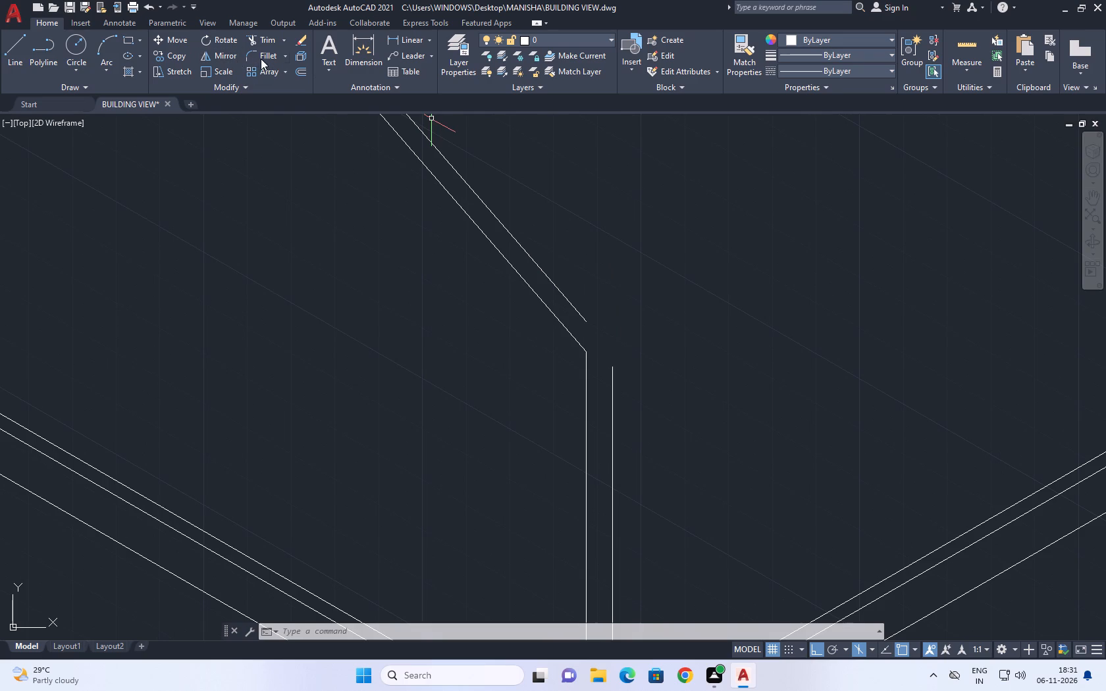
{"action": "left_click", "coordinate": [261, 59]}
{"action": "left_click", "coordinate": [584, 322]}
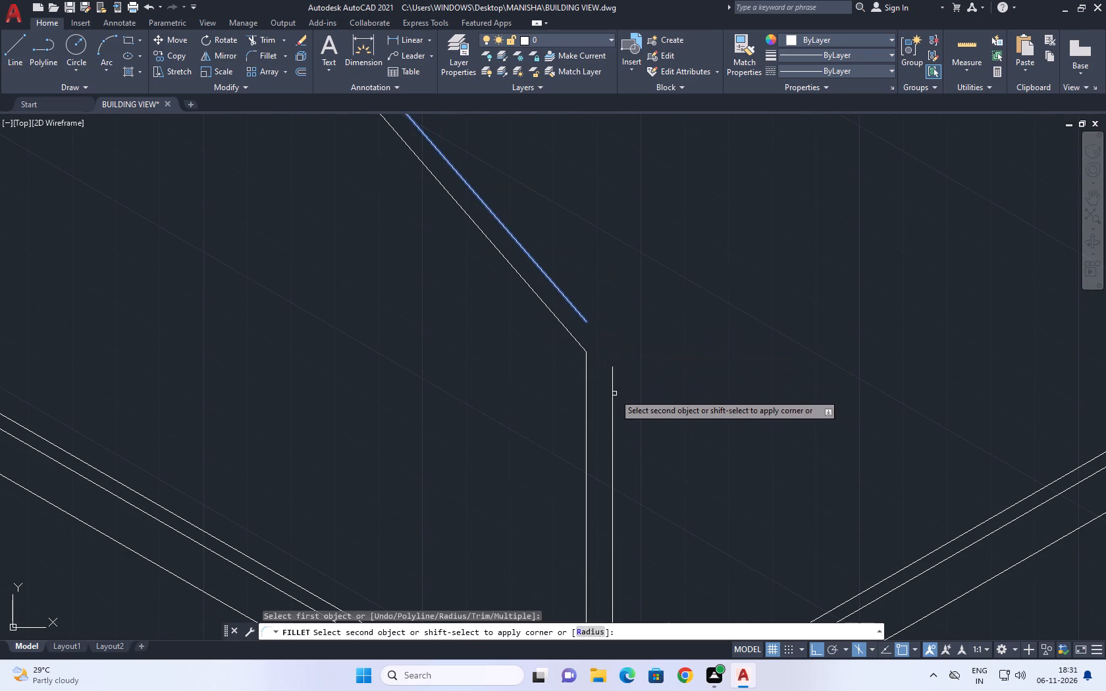
{"action": "left_click", "coordinate": [612, 392]}
Copy the top storey's left corner vertical 6" outward along the isometric front direction, away from the wall.
{"action": "scroll", "coordinate": [653, 380], "scroll_direction": "down", "scroll_amount": 3}
{"action": "middle_click_drag", "start_coordinate": [658, 278], "coordinate": [682, 345]}
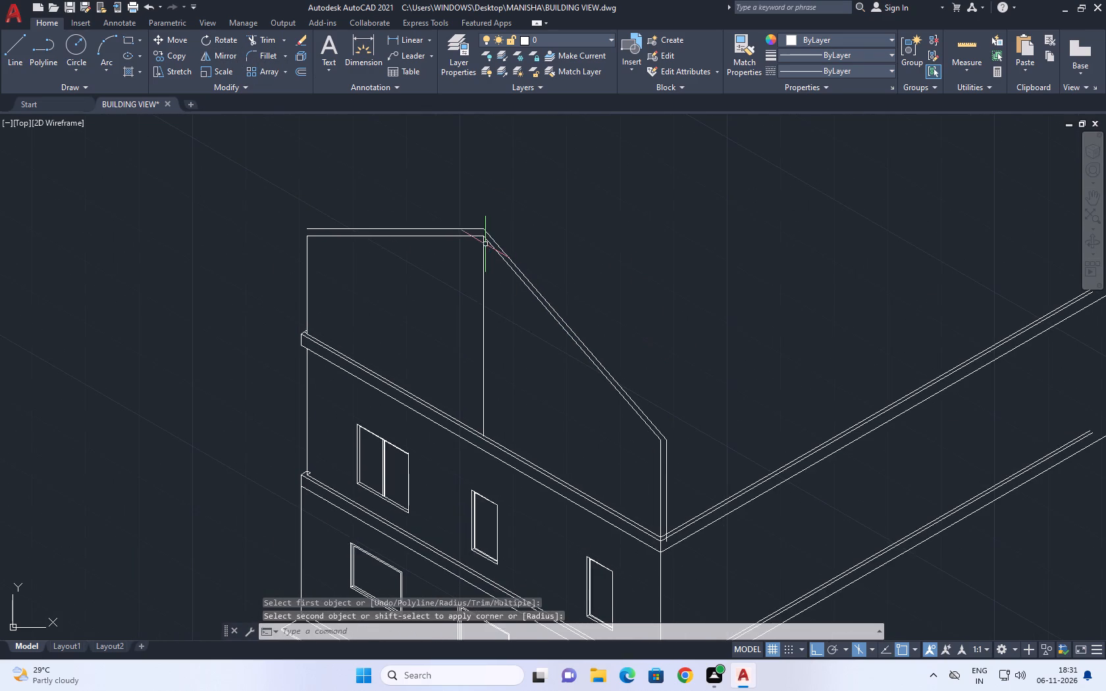
{"action": "left_click", "coordinate": [322, 274]}
{"action": "left_click", "coordinate": [282, 252]}
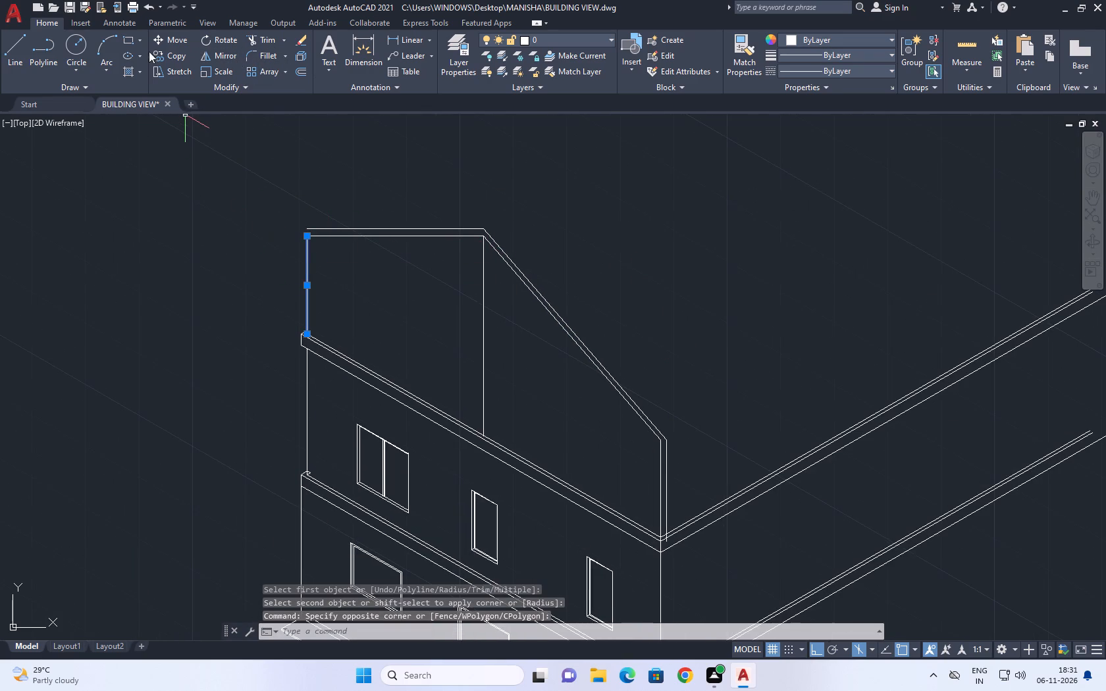
{"action": "left_click", "coordinate": [178, 54]}
{"action": "left_click", "coordinate": [232, 264]}
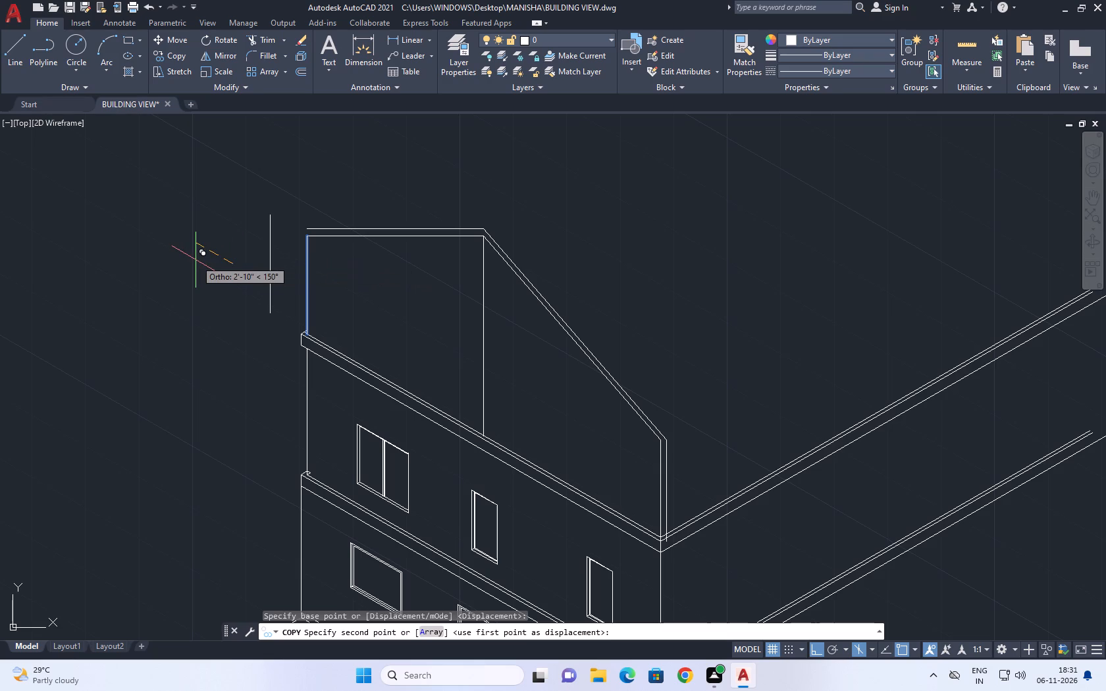
{"action": "key", "text": "6"}
{"action": "key", "text": "Return"}
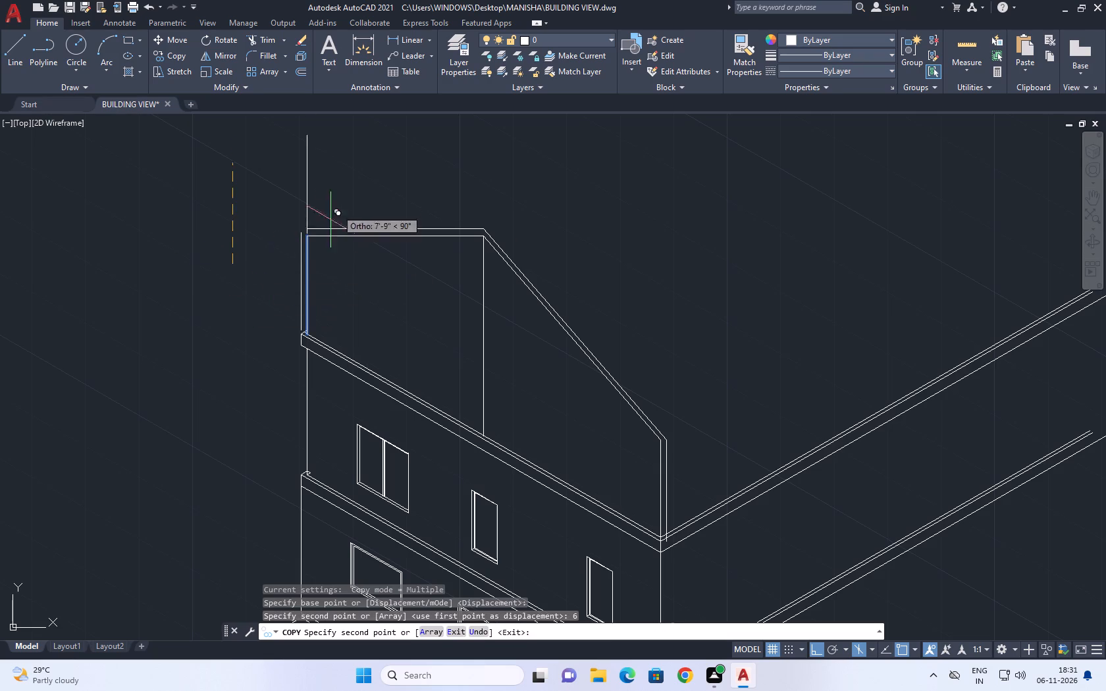
{"action": "right_click", "coordinate": [355, 192]}
{"action": "left_click", "coordinate": [388, 213]}
Fillet the offset left vertical with the upper flat roof line to form the roof's outer left corner.
{"action": "middle_click_drag", "start_coordinate": [296, 247], "coordinate": [316, 280]}
{"action": "scroll", "coordinate": [320, 262], "scroll_direction": "up", "scroll_amount": 2}
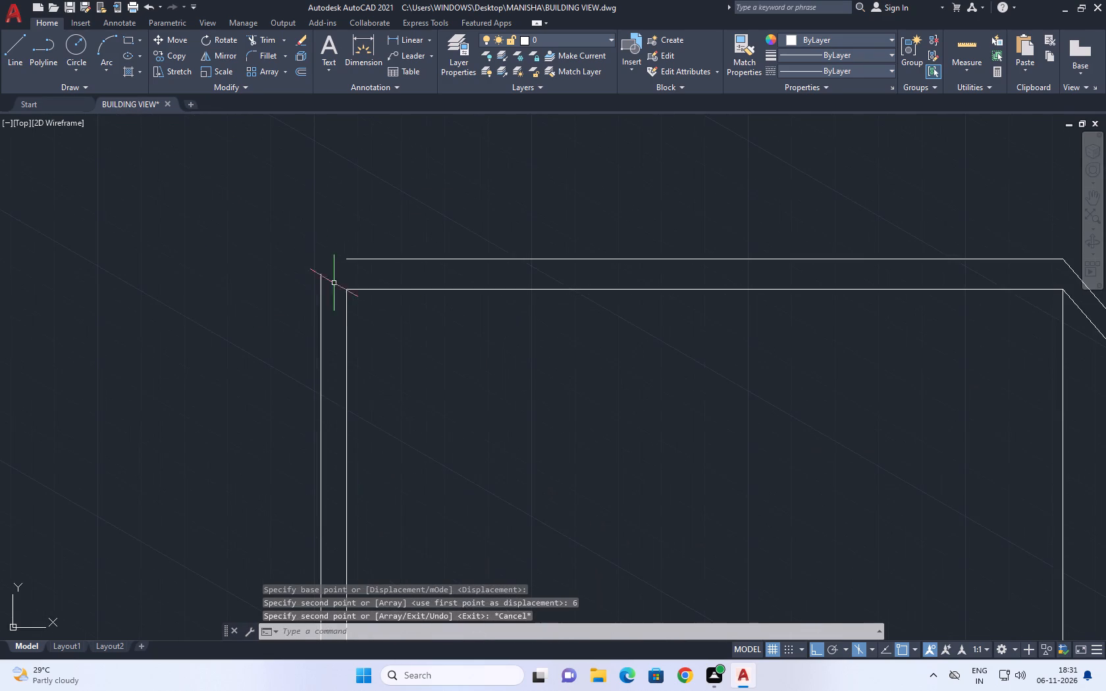
{"action": "scroll", "coordinate": [336, 286], "scroll_direction": "up", "scroll_amount": 3}
{"action": "middle_click_drag", "start_coordinate": [259, 188], "coordinate": [309, 347]}
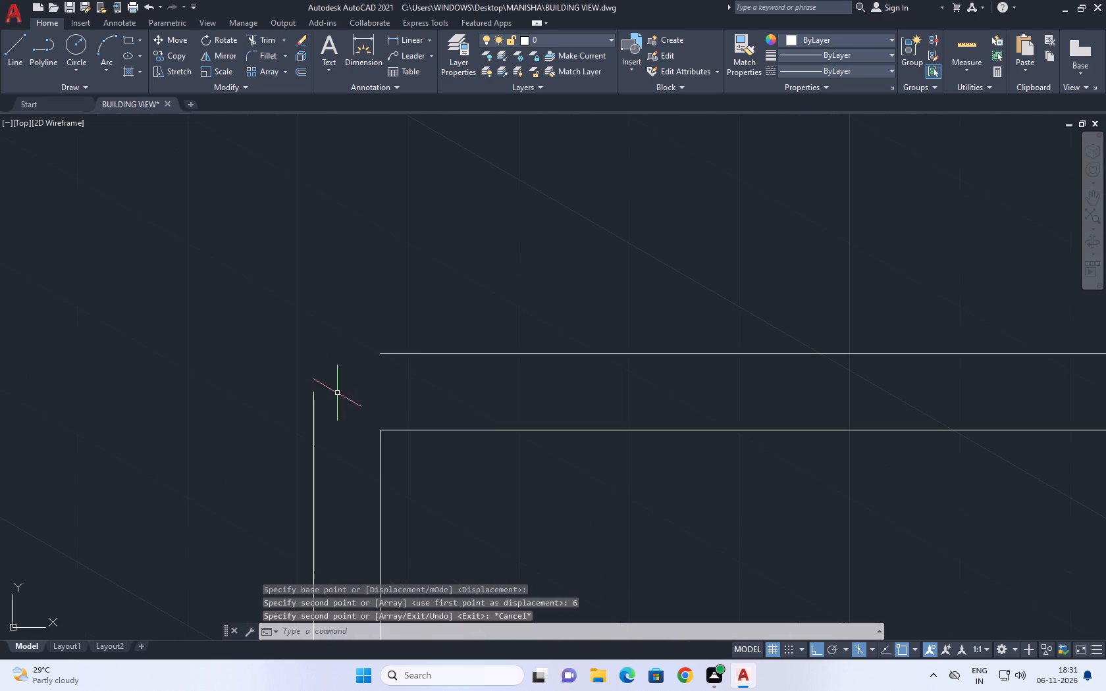
{"action": "type", "text": "f"}
{"action": "key", "text": "space"}
{"action": "left_click", "coordinate": [313, 407]}
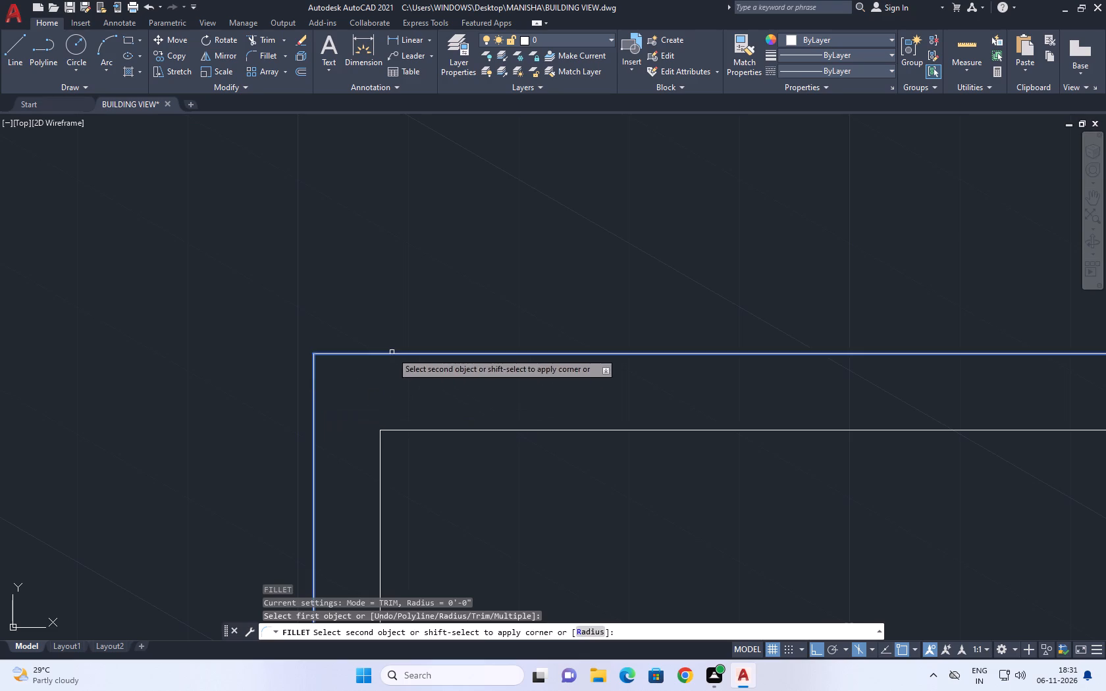
{"action": "left_click", "coordinate": [392, 352]}
Extend the lower flat roof line to the offset left vertical.
{"action": "key", "text": "e"}
{"action": "key", "text": "x"}
{"action": "key", "text": "space"}
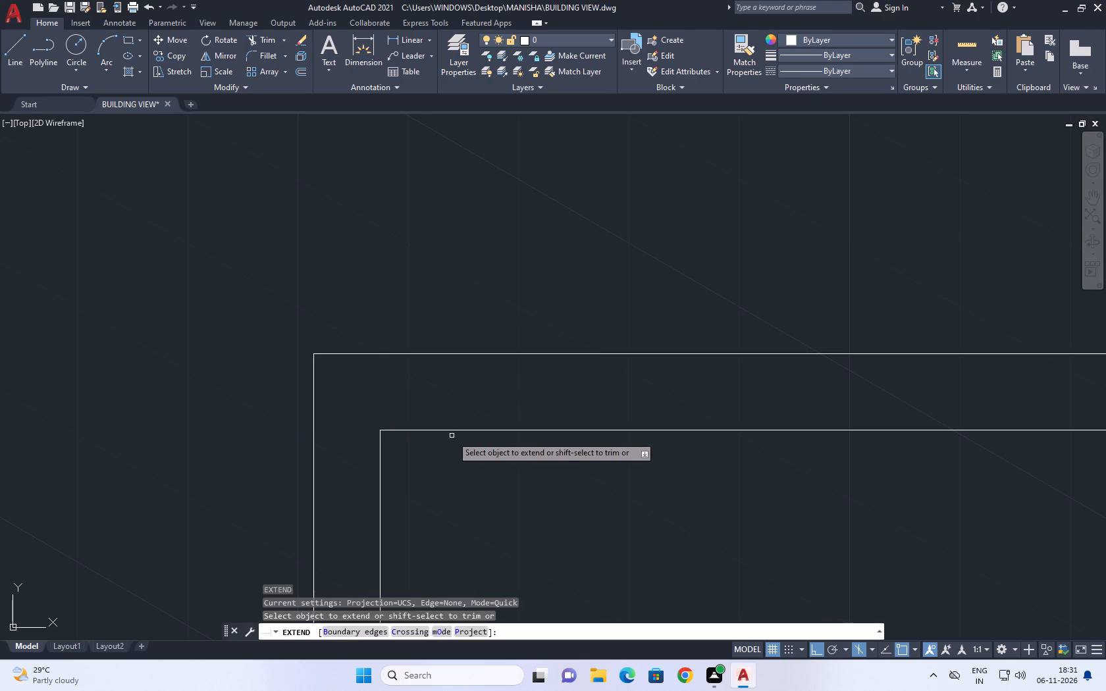
{"action": "left_click", "coordinate": [452, 420]}
{"action": "left_click", "coordinate": [431, 471]}
{"action": "key", "text": "Escape"}
Trim the offset left vertical where it continues below the flat roof's lower edge.
{"action": "type", "text": "tr"}
{"action": "key", "text": "space"}
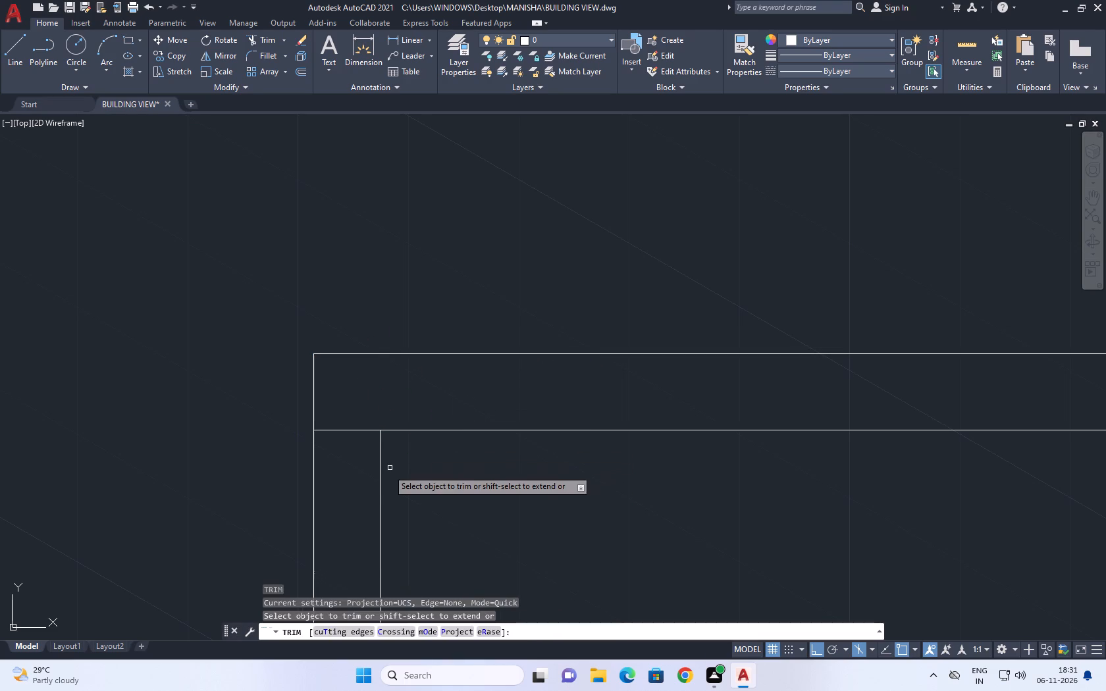
{"action": "left_click", "coordinate": [346, 465]}
{"action": "left_click", "coordinate": [252, 455]}
Remove the offset front corner vertical by trimming its upper part and erasing the remaining piece at the storey's base.
{"action": "scroll", "coordinate": [336, 411], "scroll_direction": "down", "scroll_amount": 2}
{"action": "middle_click_drag", "start_coordinate": [609, 412], "coordinate": [340, 276]}
{"action": "scroll", "coordinate": [366, 290], "scroll_direction": "down", "scroll_amount": 1}
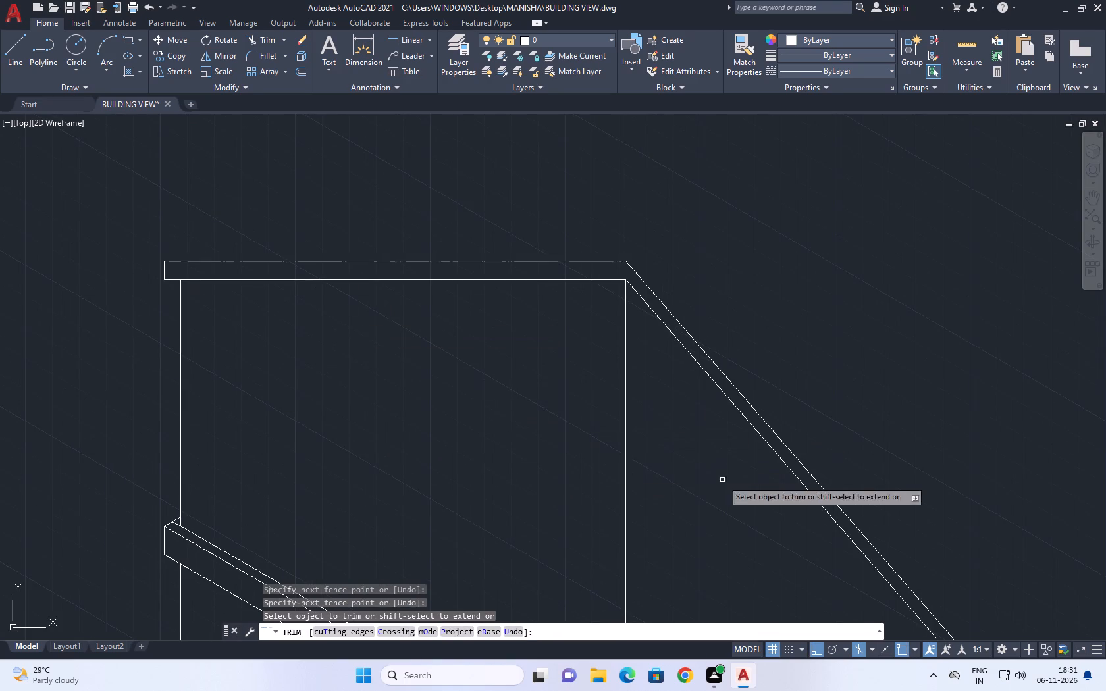
{"action": "middle_click_drag", "start_coordinate": [729, 483], "coordinate": [577, 222]}
{"action": "middle_click_drag", "start_coordinate": [658, 380], "coordinate": [530, 193]}
{"action": "middle_click_drag", "start_coordinate": [727, 467], "coordinate": [636, 398]}
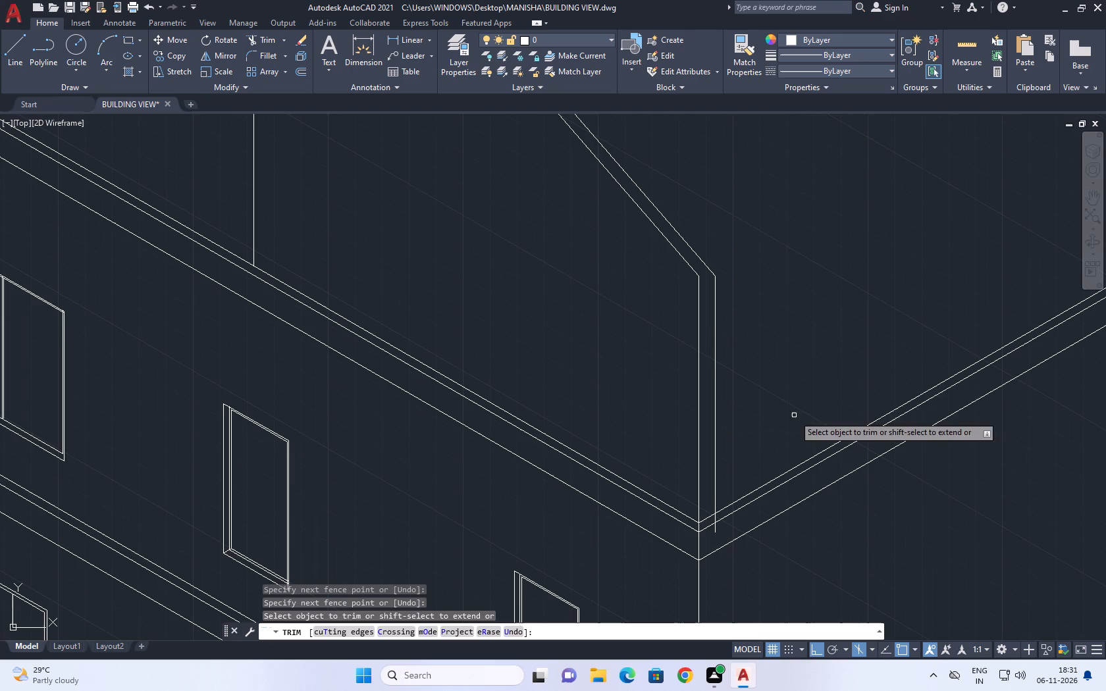
{"action": "left_click", "coordinate": [713, 336]}
{"action": "key", "text": "Escape"}
{"action": "scroll", "coordinate": [711, 532], "scroll_direction": "up", "scroll_amount": 2}
{"action": "left_click", "coordinate": [703, 444]}
{"action": "left_click_drag", "start_coordinate": [747, 563], "coordinate": [749, 572]}
{"action": "key", "text": "Delete"}
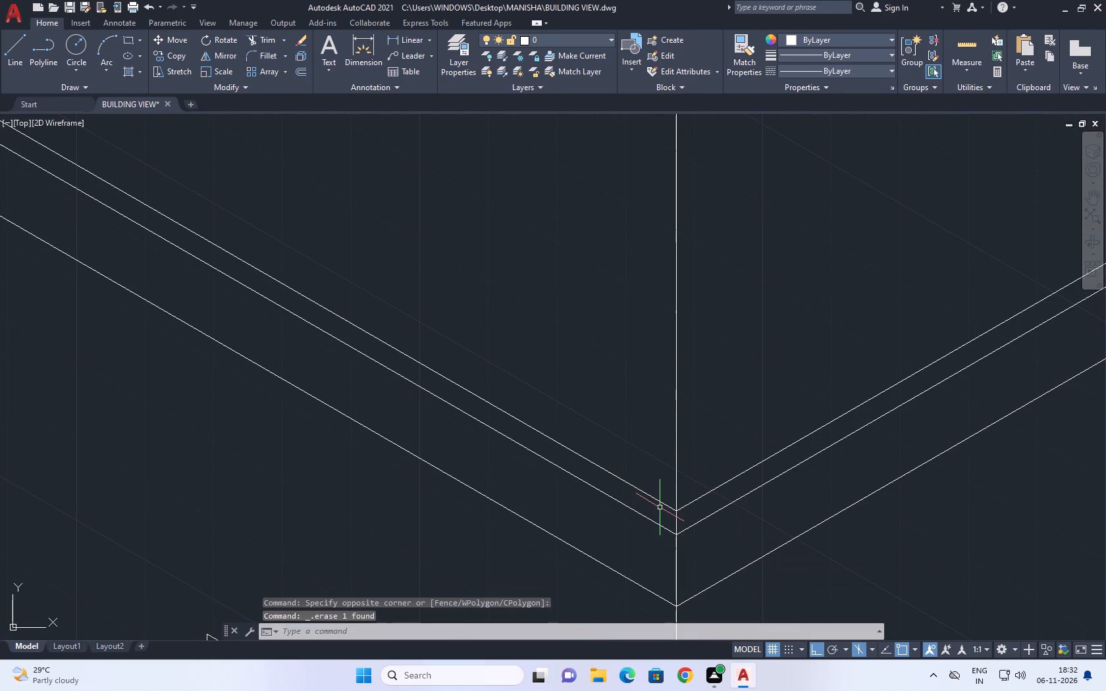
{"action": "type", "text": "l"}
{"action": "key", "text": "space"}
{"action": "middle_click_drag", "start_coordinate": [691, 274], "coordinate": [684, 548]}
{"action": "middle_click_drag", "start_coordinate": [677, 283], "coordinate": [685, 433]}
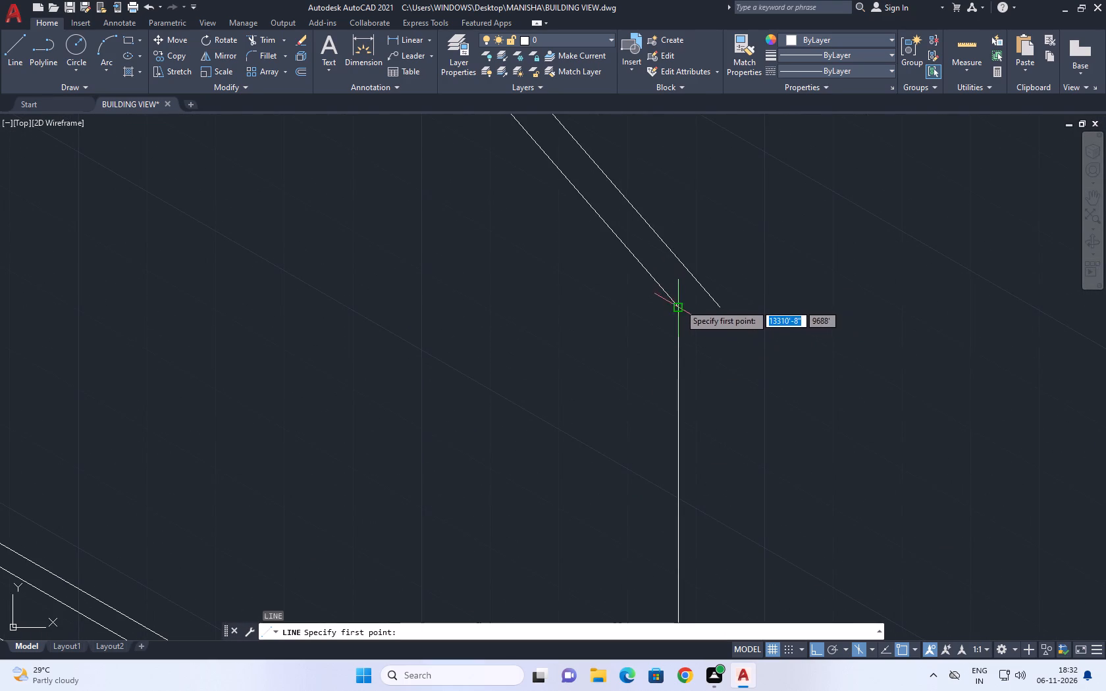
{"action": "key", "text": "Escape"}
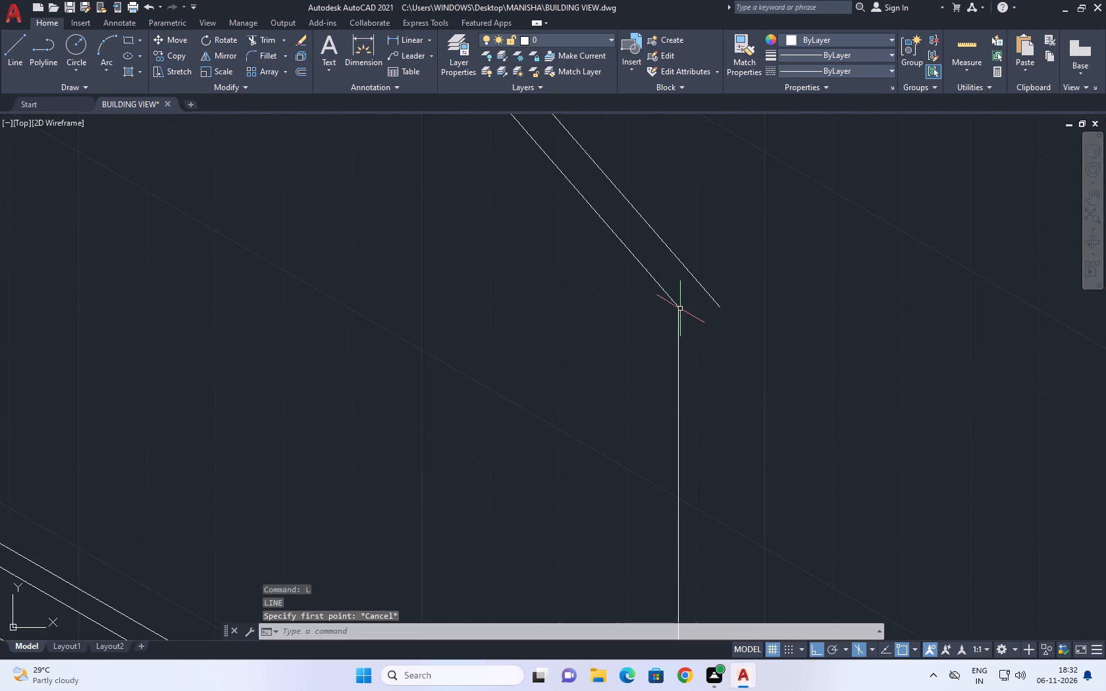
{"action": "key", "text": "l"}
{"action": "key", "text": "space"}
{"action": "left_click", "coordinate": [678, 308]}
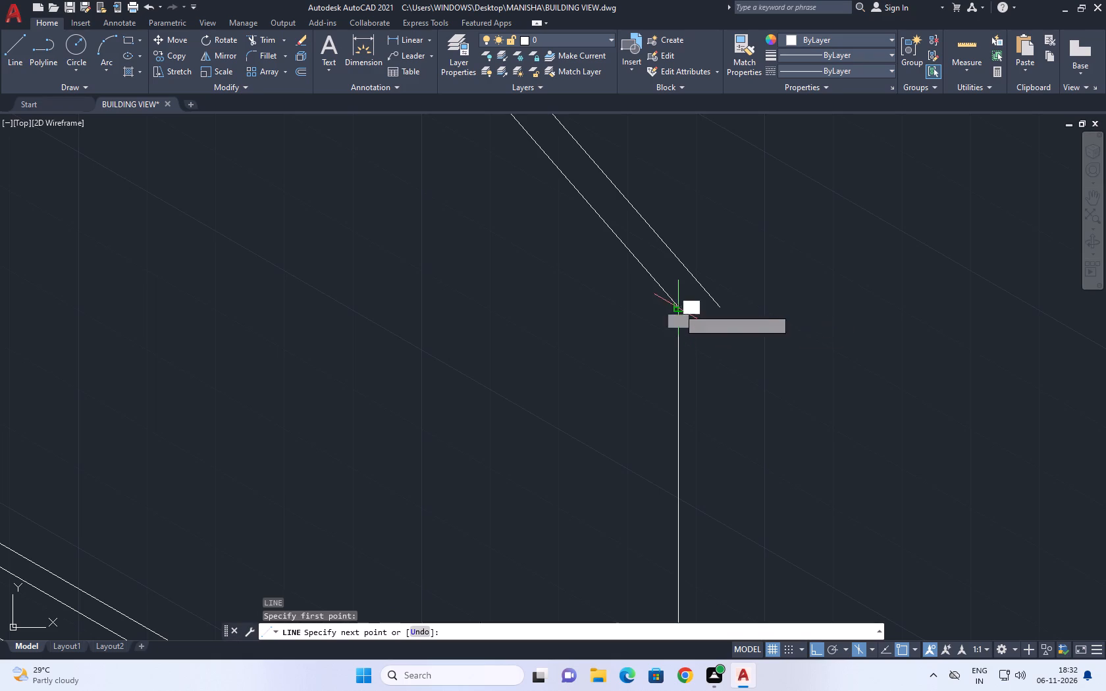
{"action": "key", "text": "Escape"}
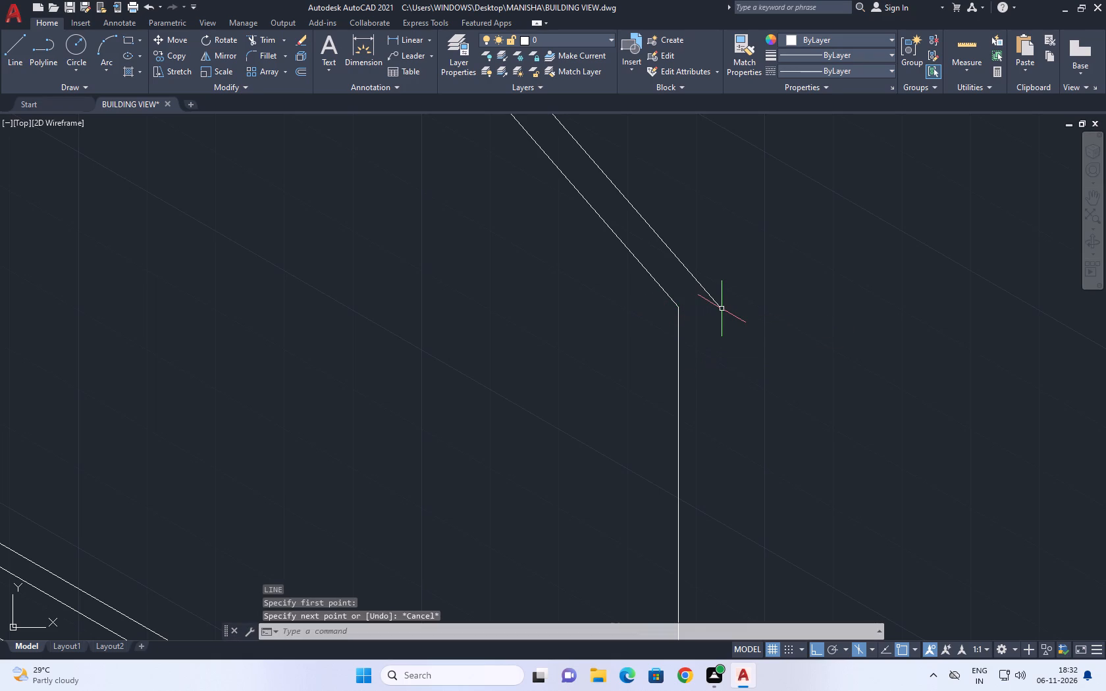
Draw a vertical line down from the lower end of the upper sloping roof line.
{"action": "type", "text": "l"}
{"action": "key", "text": "space"}
{"action": "left_click", "coordinate": [724, 308]}
{"action": "left_click", "coordinate": [731, 480]}
{"action": "key", "text": "Escape"}
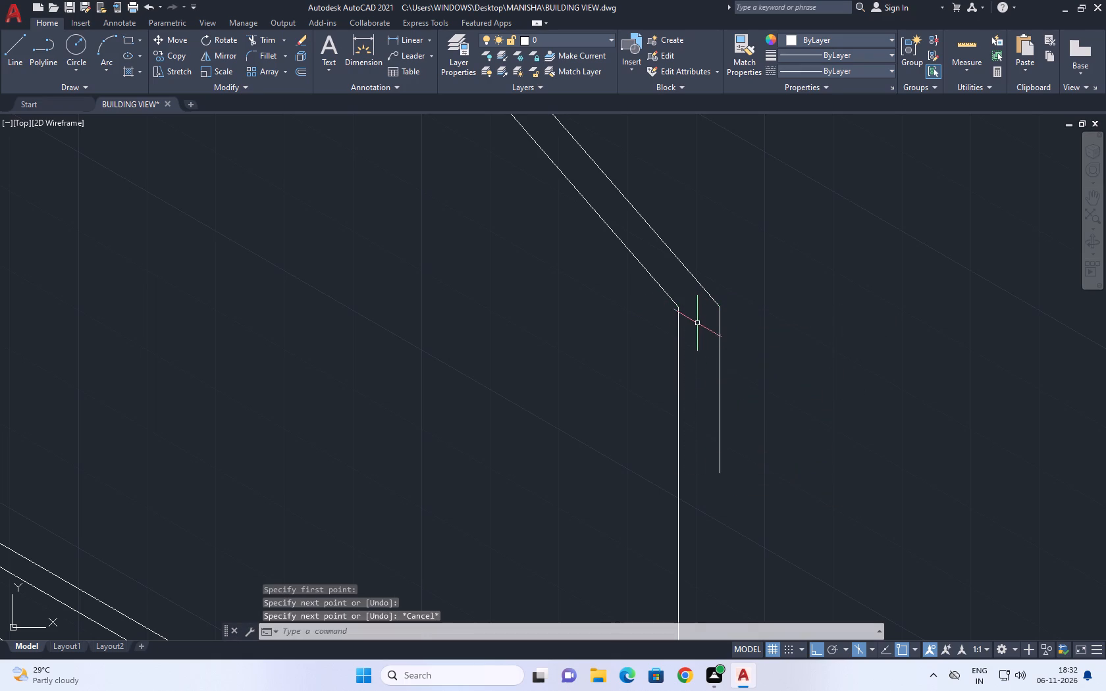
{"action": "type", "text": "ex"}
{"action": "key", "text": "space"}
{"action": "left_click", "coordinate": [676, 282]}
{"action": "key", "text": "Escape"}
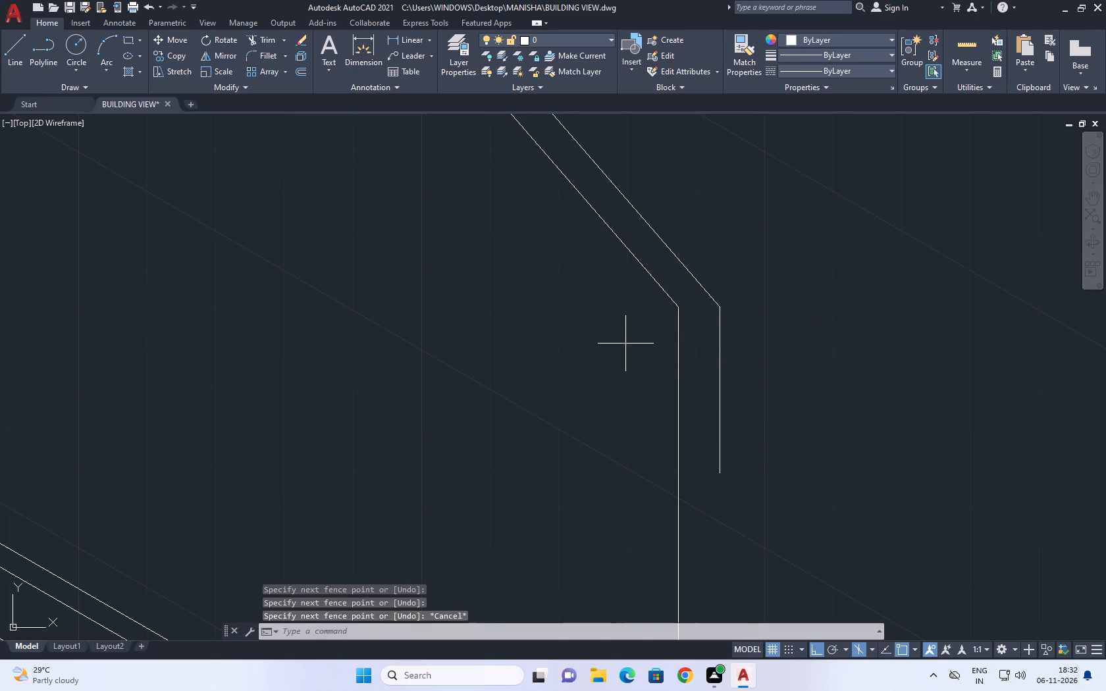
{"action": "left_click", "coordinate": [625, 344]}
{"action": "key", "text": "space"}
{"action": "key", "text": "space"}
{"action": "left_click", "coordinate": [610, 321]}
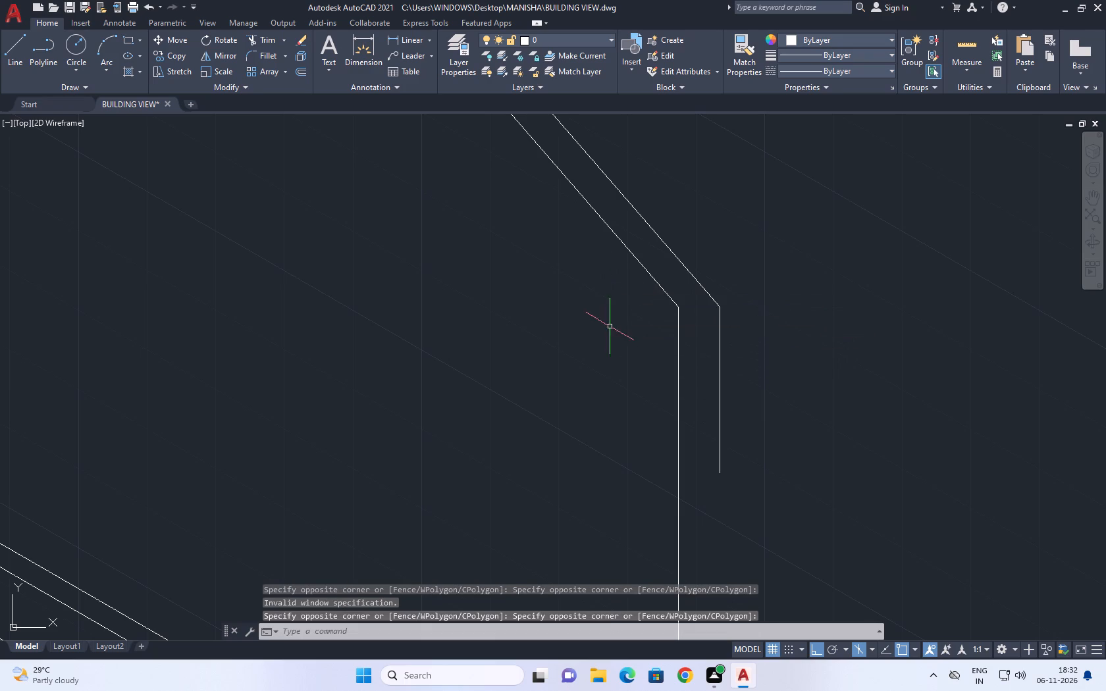
Extend the lower sloping roof line past the front corner to the short vertical at the roof's end.
{"action": "type", "text": "ex"}
{"action": "key", "text": "space"}
{"action": "left_click", "coordinate": [658, 284]}
{"action": "key", "text": "Escape"}
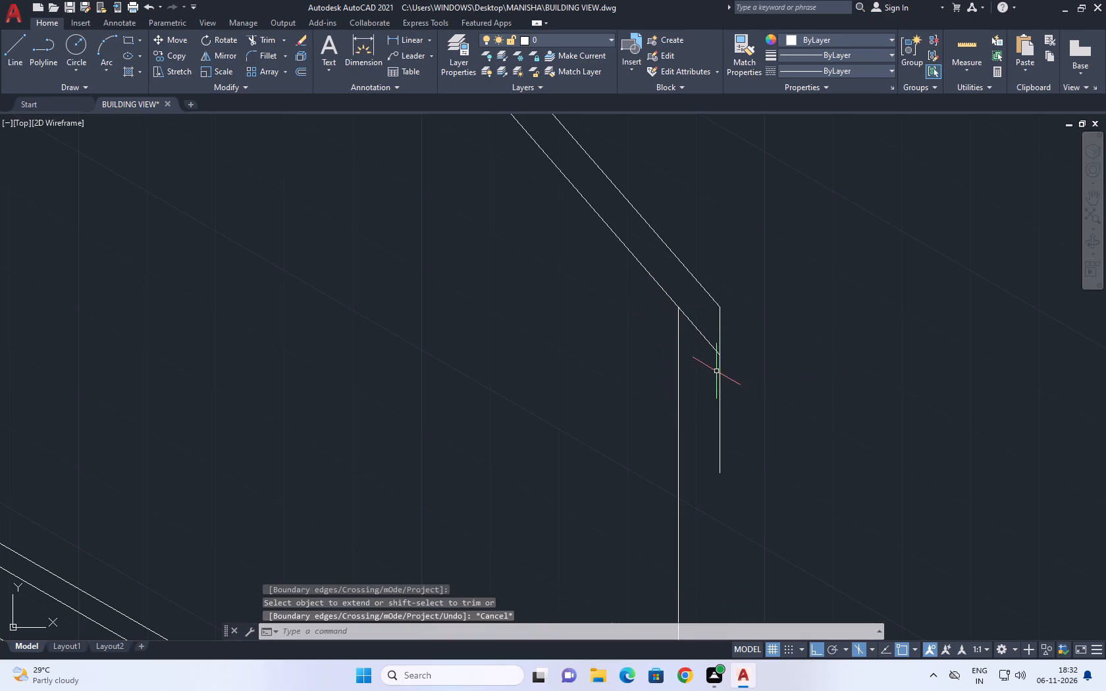
Trim the short vertical below the lower sloping roof line to close the sloping roof's overhang.
{"action": "key", "text": "t"}
{"action": "key", "text": "r"}
{"action": "key", "text": "space"}
{"action": "left_click", "coordinate": [714, 378]}
{"action": "left_click", "coordinate": [743, 378]}
{"action": "scroll", "coordinate": [698, 353], "scroll_direction": "down", "scroll_amount": 5}
{"action": "key", "text": "Escape"}
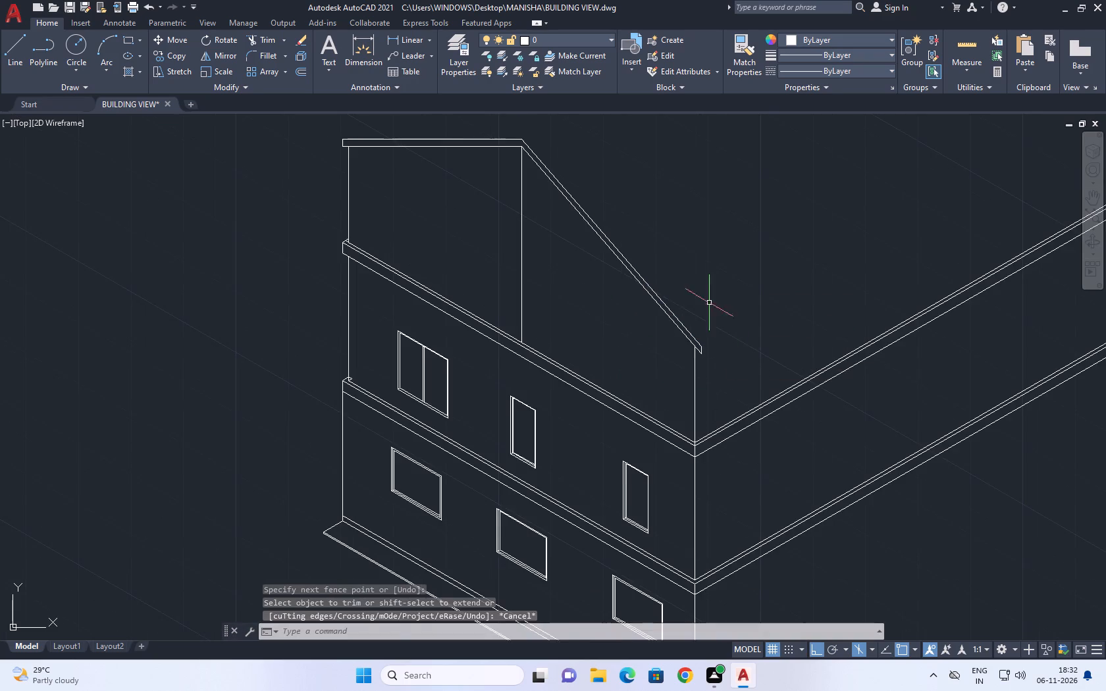
Move the three windows of the storey below the new top storey straight up by about 1 foot.
{"action": "middle_click_drag", "start_coordinate": [705, 268], "coordinate": [495, 431]}
{"action": "middle_click_drag", "start_coordinate": [594, 482], "coordinate": [575, 294]}
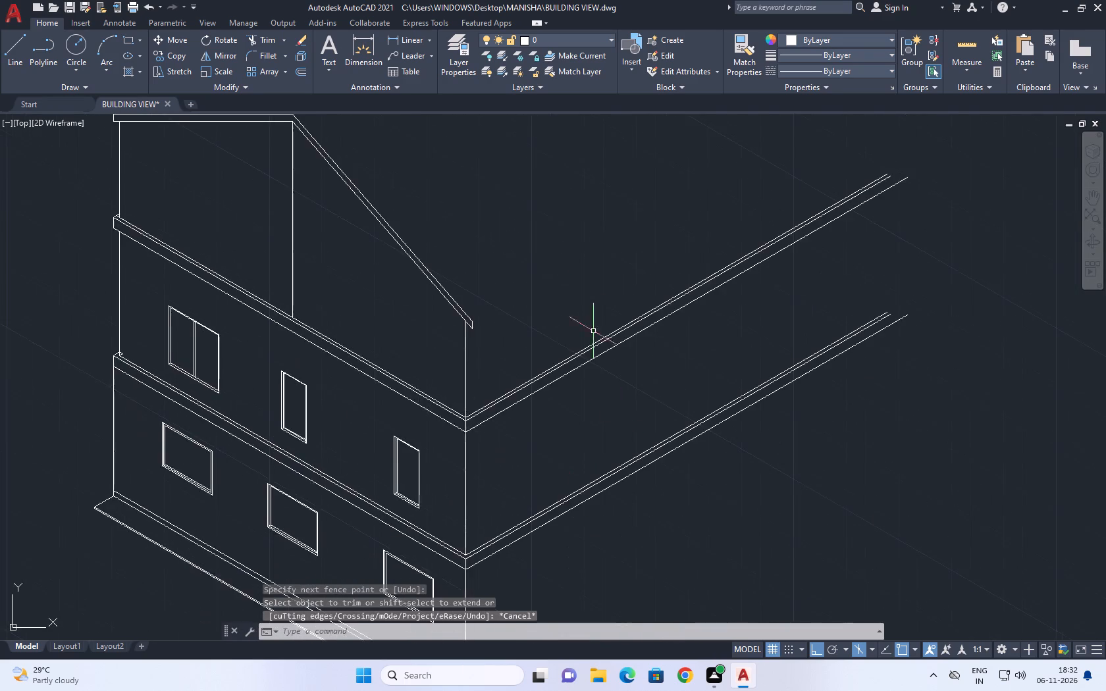
{"action": "middle_click_drag", "start_coordinate": [629, 453], "coordinate": [652, 400]}
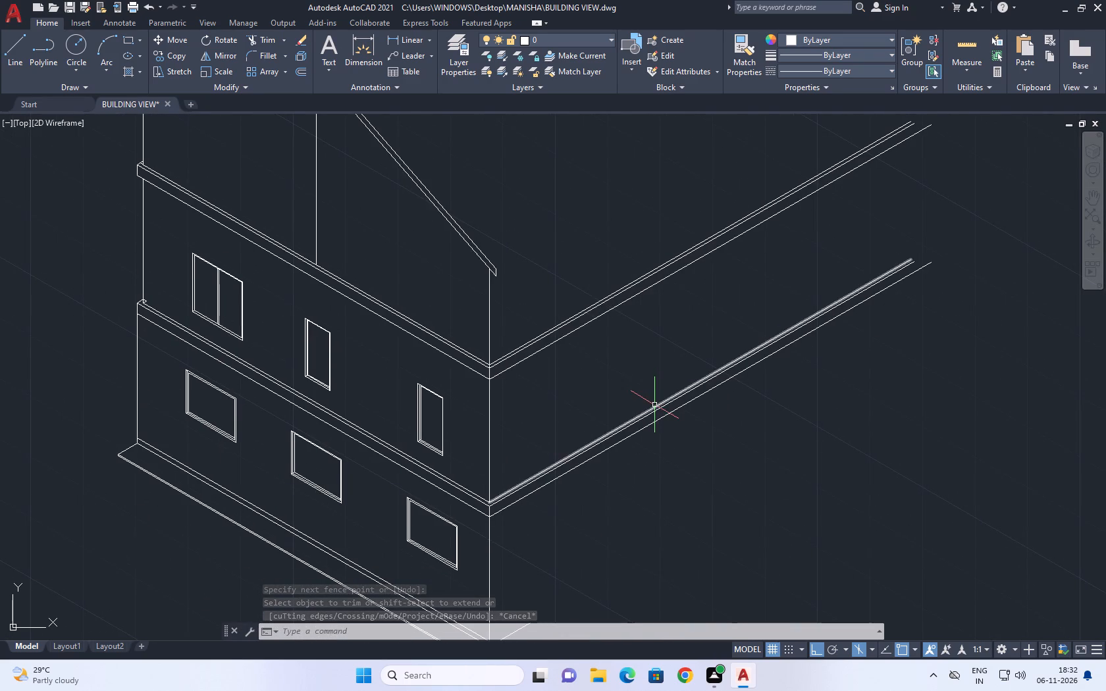
{"action": "middle_click_drag", "start_coordinate": [363, 341], "coordinate": [471, 357]}
{"action": "scroll", "coordinate": [286, 276], "scroll_direction": "up", "scroll_amount": 1}
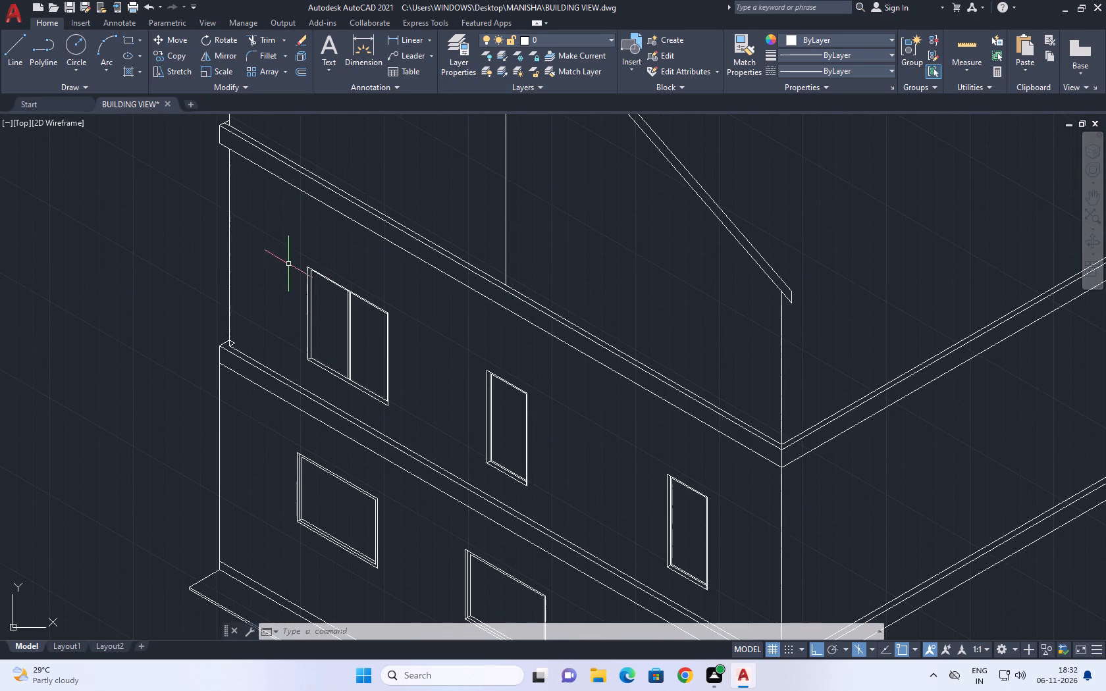
{"action": "left_click", "coordinate": [280, 246]}
{"action": "left_click", "coordinate": [433, 422]}
{"action": "left_click", "coordinate": [459, 325]}
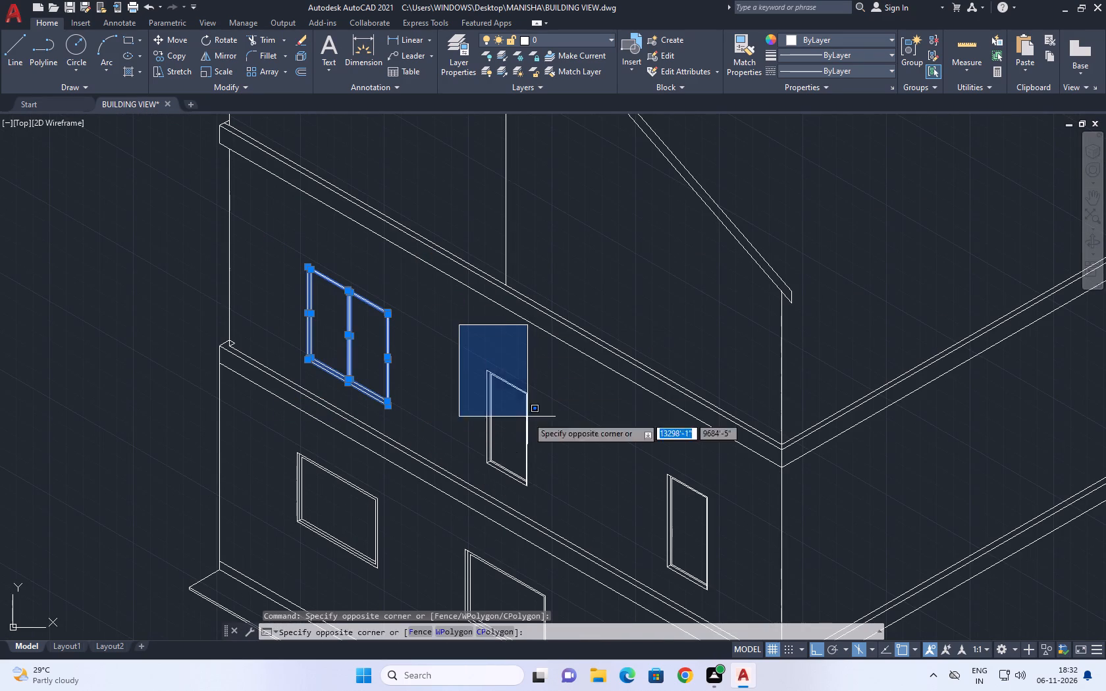
{"action": "left_click", "coordinate": [572, 496]}
{"action": "left_click", "coordinate": [643, 446]}
{"action": "left_click", "coordinate": [741, 601]}
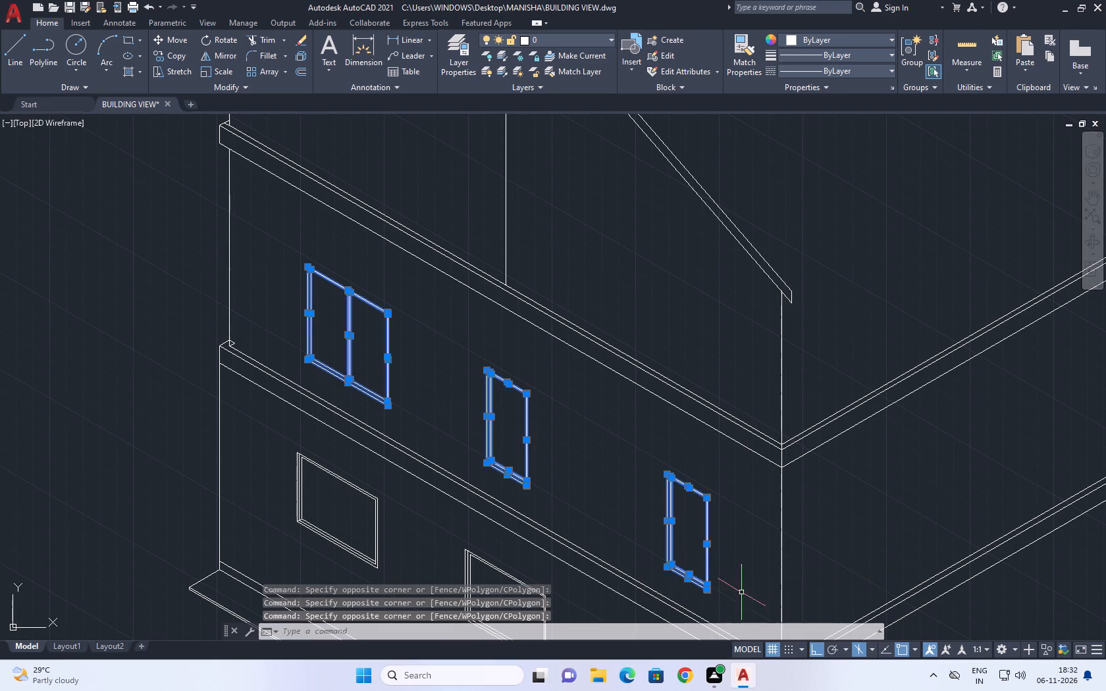
{"action": "left_click", "coordinate": [186, 39]}
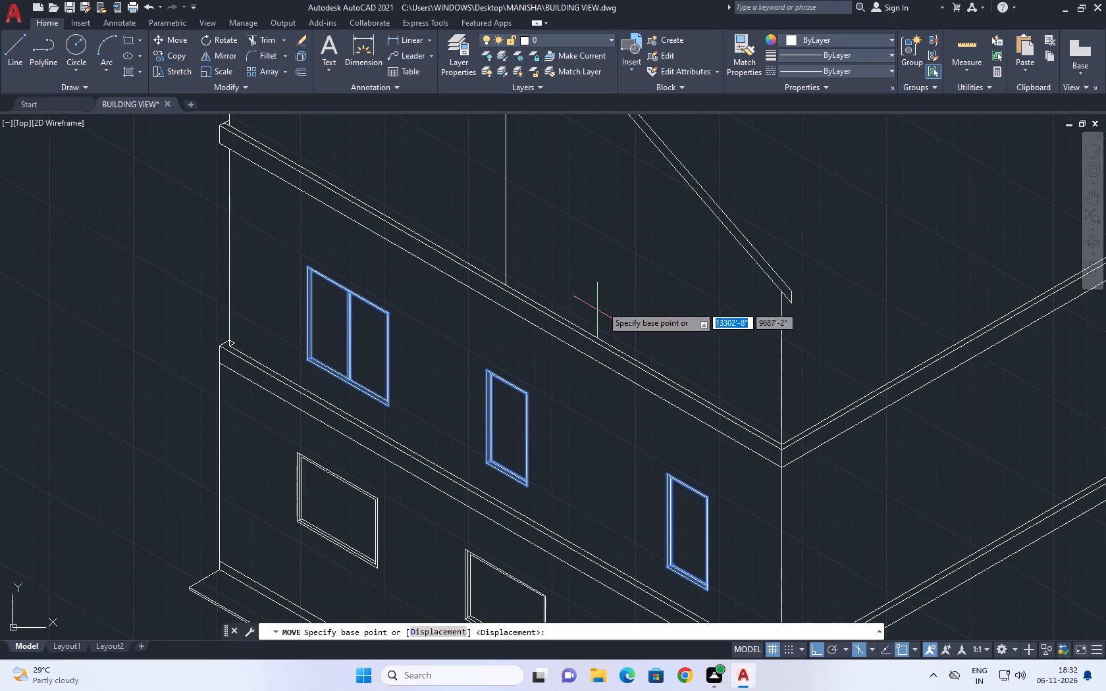
{"action": "left_click", "coordinate": [617, 290]}
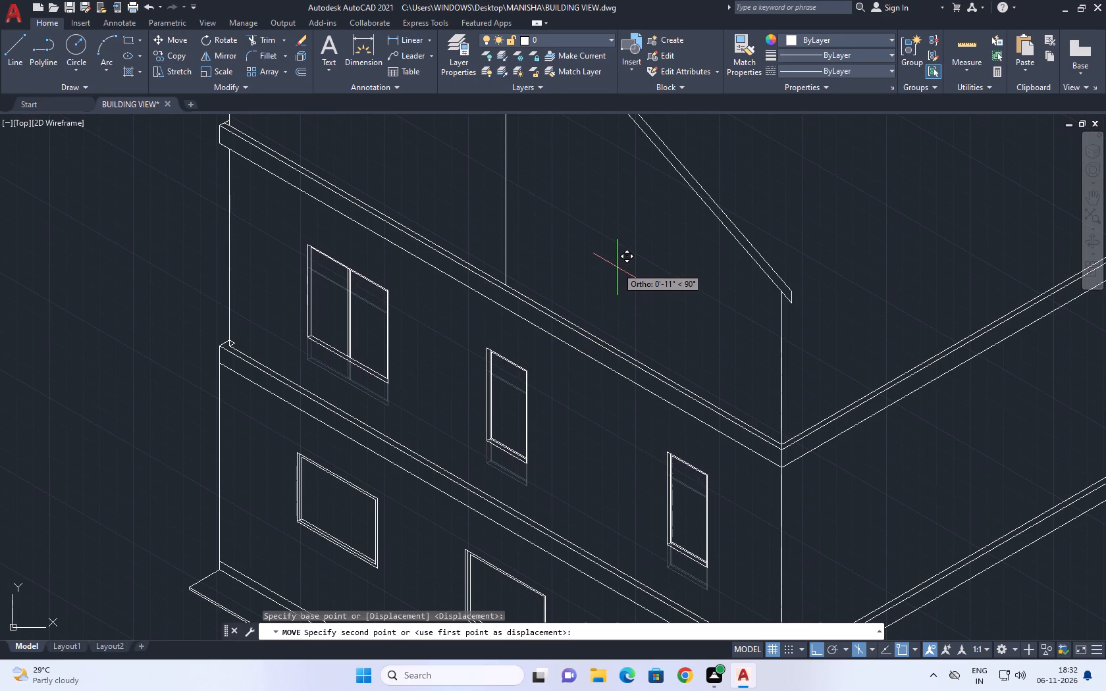
{"action": "left_click", "coordinate": [616, 262]}
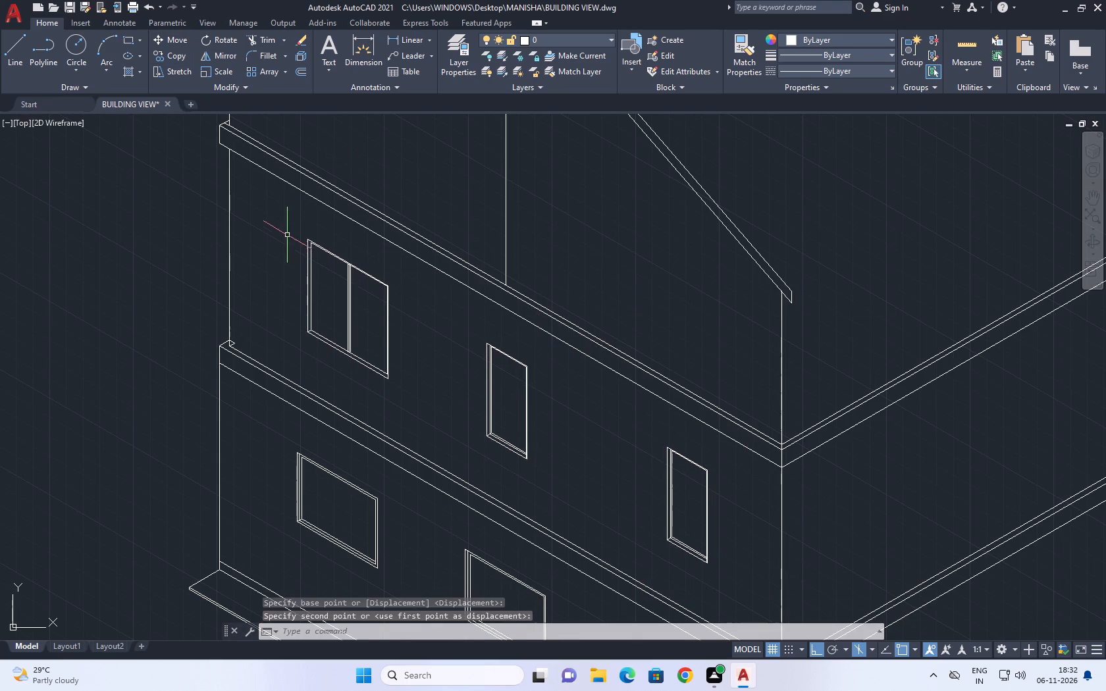
Copy the middle storey's three front-wall windows straight up about 9'-7" onto the top storey's front wall.
{"action": "left_click", "coordinate": [284, 228]}
{"action": "left_click", "coordinate": [419, 407]}
{"action": "left_click", "coordinate": [453, 317]}
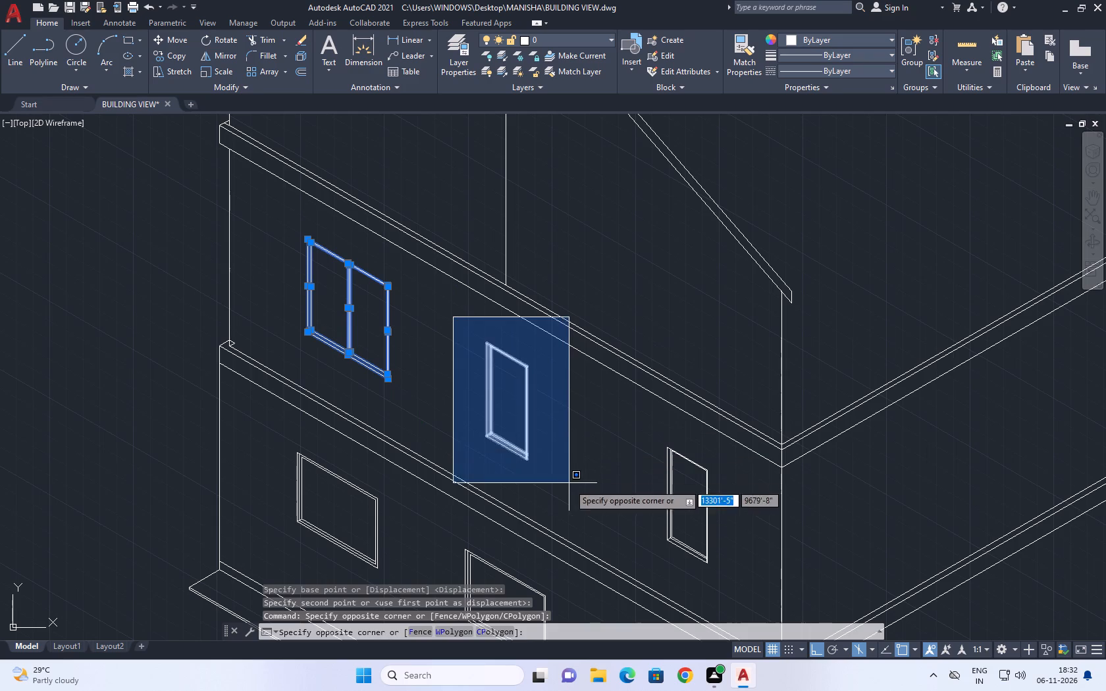
{"action": "left_click", "coordinate": [569, 484]}
{"action": "left_click", "coordinate": [644, 425]}
{"action": "left_click", "coordinate": [738, 585]}
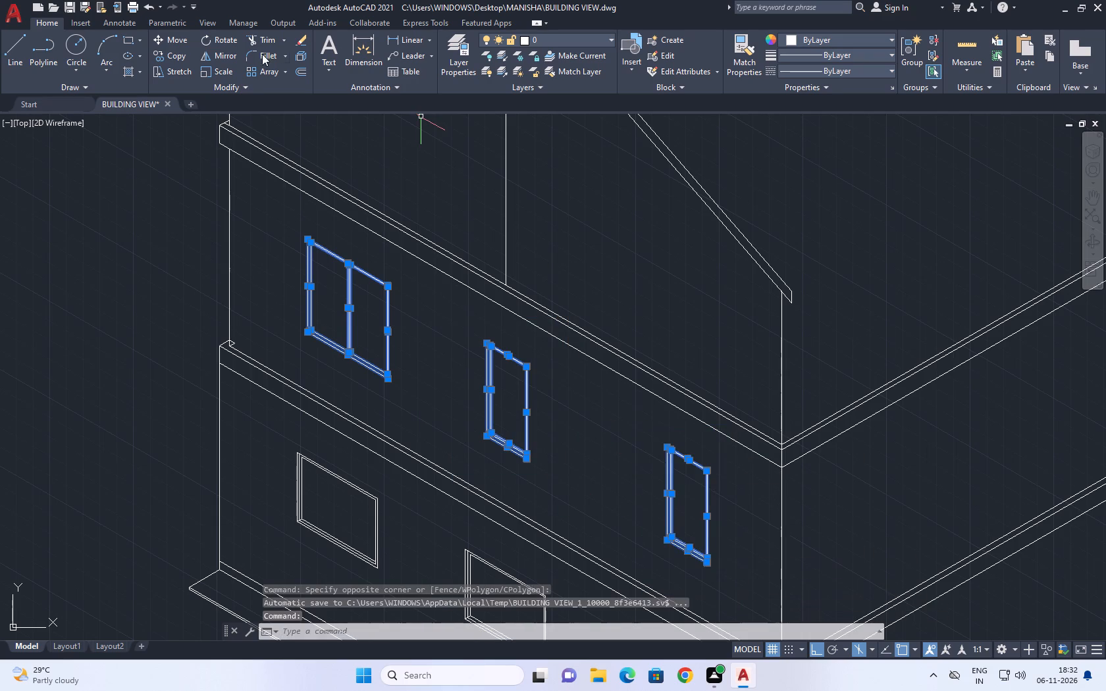
{"action": "left_click", "coordinate": [176, 59]}
{"action": "middle_click_drag", "start_coordinate": [817, 336], "coordinate": [841, 425]}
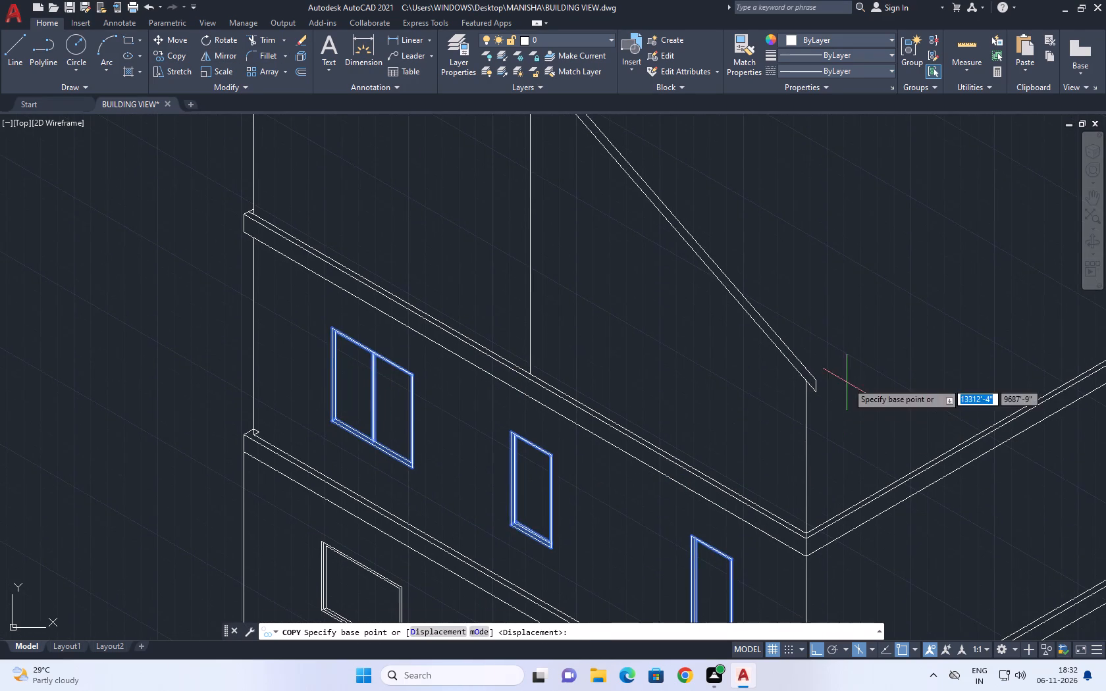
{"action": "left_click", "coordinate": [850, 382]}
{"action": "scroll", "coordinate": [847, 230], "scroll_direction": "down", "scroll_amount": 3}
{"action": "scroll", "coordinate": [850, 223], "scroll_direction": "up", "scroll_amount": 1}
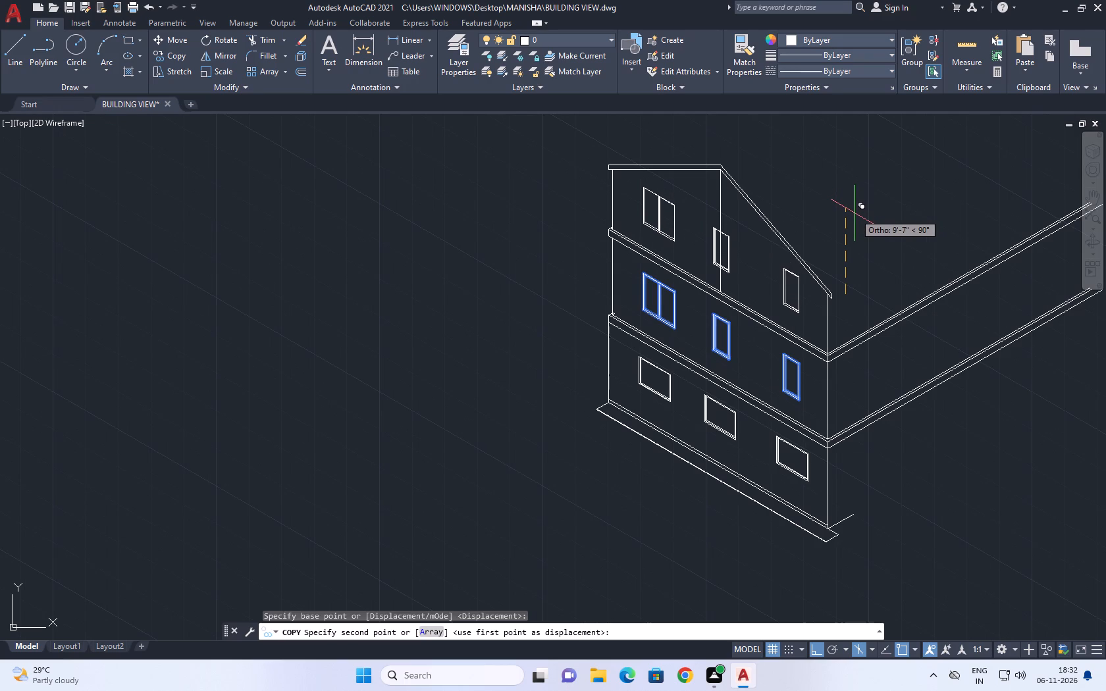
{"action": "left_click", "coordinate": [855, 213]}
{"action": "right_click", "coordinate": [860, 200]}
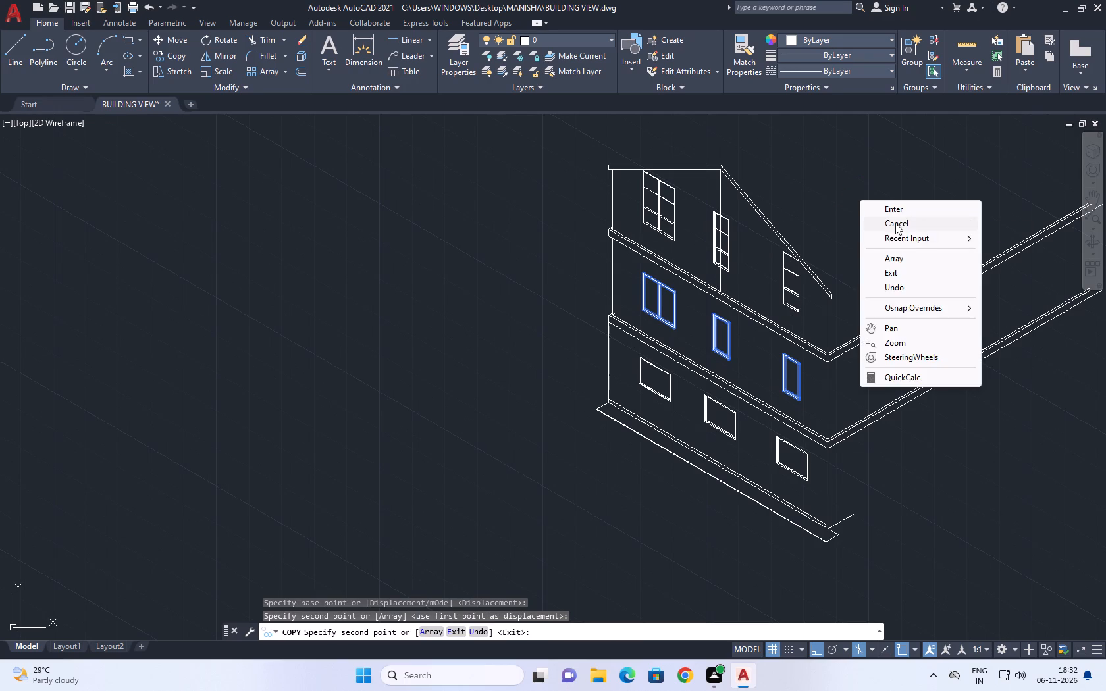
{"action": "left_click", "coordinate": [895, 223]}
Erase the vertical line that drops from the roof's bend across the top storey's middle window.
{"action": "scroll", "coordinate": [721, 213], "scroll_direction": "up", "scroll_amount": 2}
{"action": "left_click", "coordinate": [724, 205]}
{"action": "left_click", "coordinate": [707, 193]}
{"action": "right_click", "coordinate": [752, 234]}
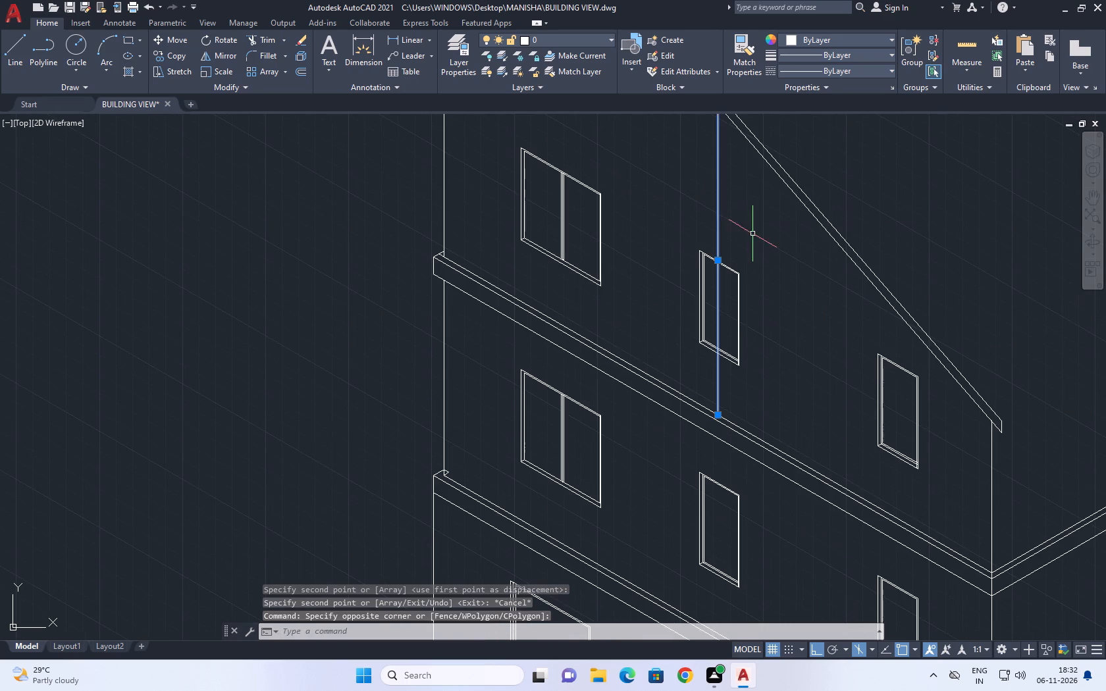
{"action": "left_click", "coordinate": [796, 320]}
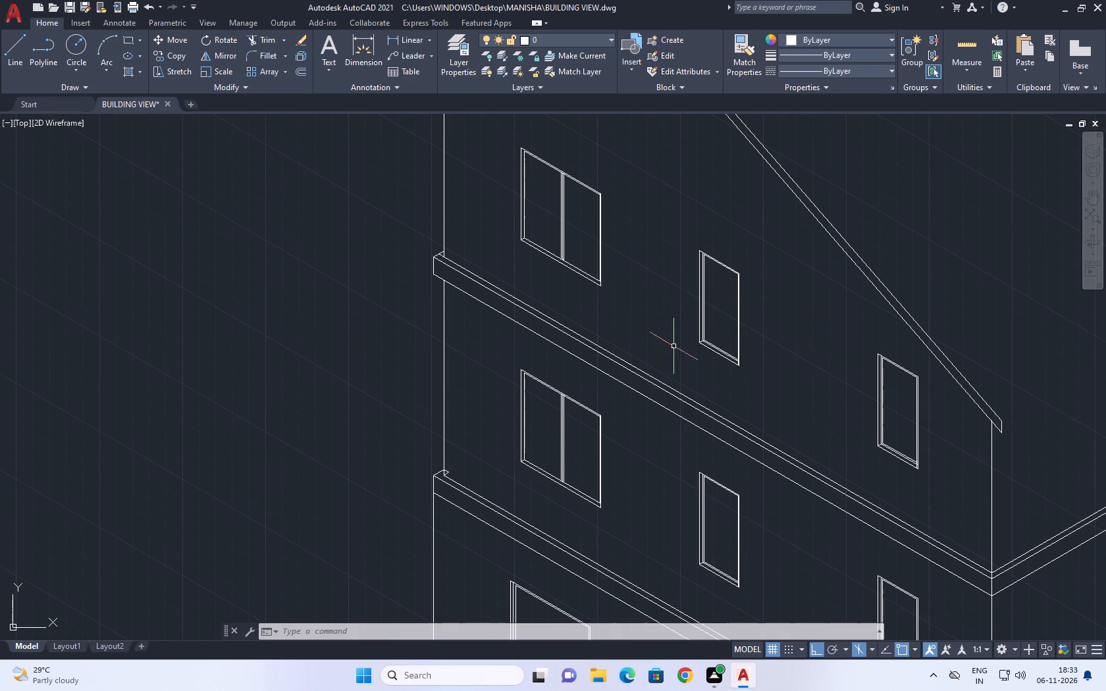
Draw a short vertical line joining the lower and upper roof lines where the flat roof meets the slope.
{"action": "scroll", "coordinate": [727, 239], "scroll_direction": "down", "scroll_amount": 1}
{"action": "middle_click_drag", "start_coordinate": [727, 239], "coordinate": [655, 372]}
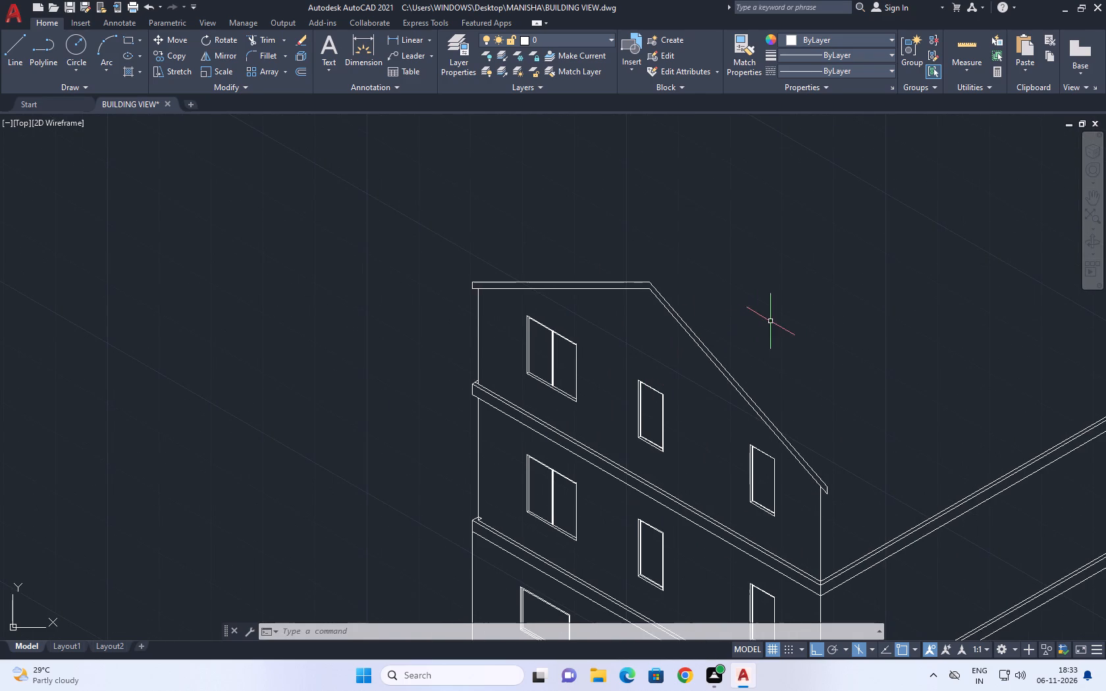
{"action": "scroll", "coordinate": [727, 311], "scroll_direction": "up", "scroll_amount": 1}
{"action": "middle_click_drag", "start_coordinate": [725, 311], "coordinate": [700, 358]}
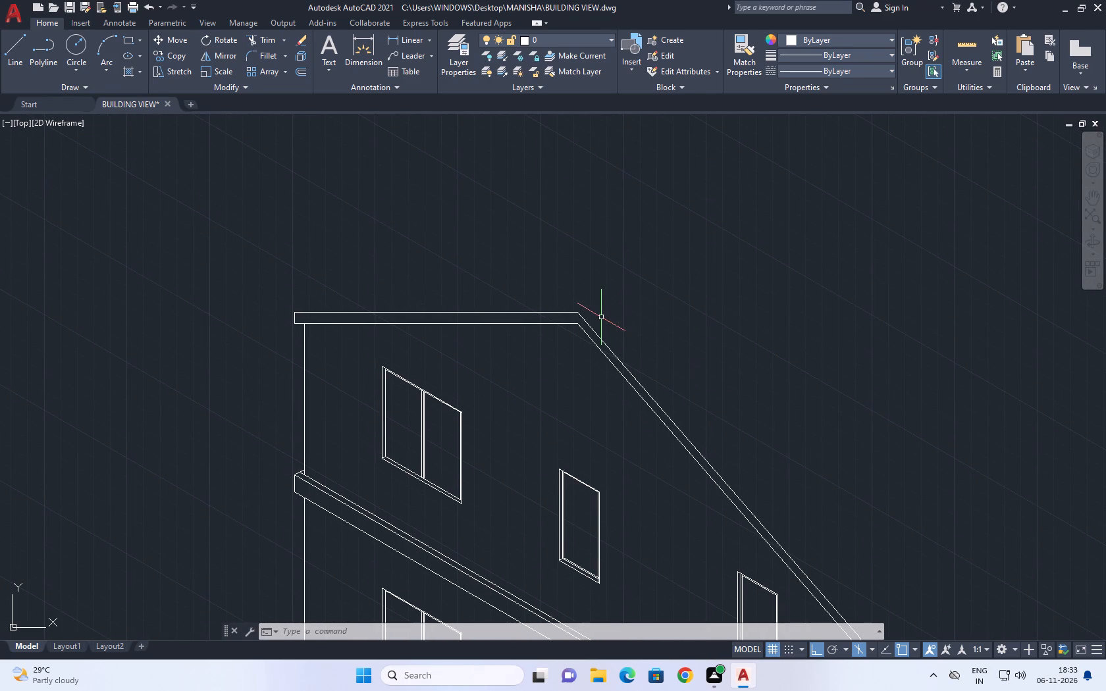
{"action": "middle_click_drag", "start_coordinate": [619, 297], "coordinate": [616, 309]}
{"action": "left_click", "coordinate": [17, 48]}
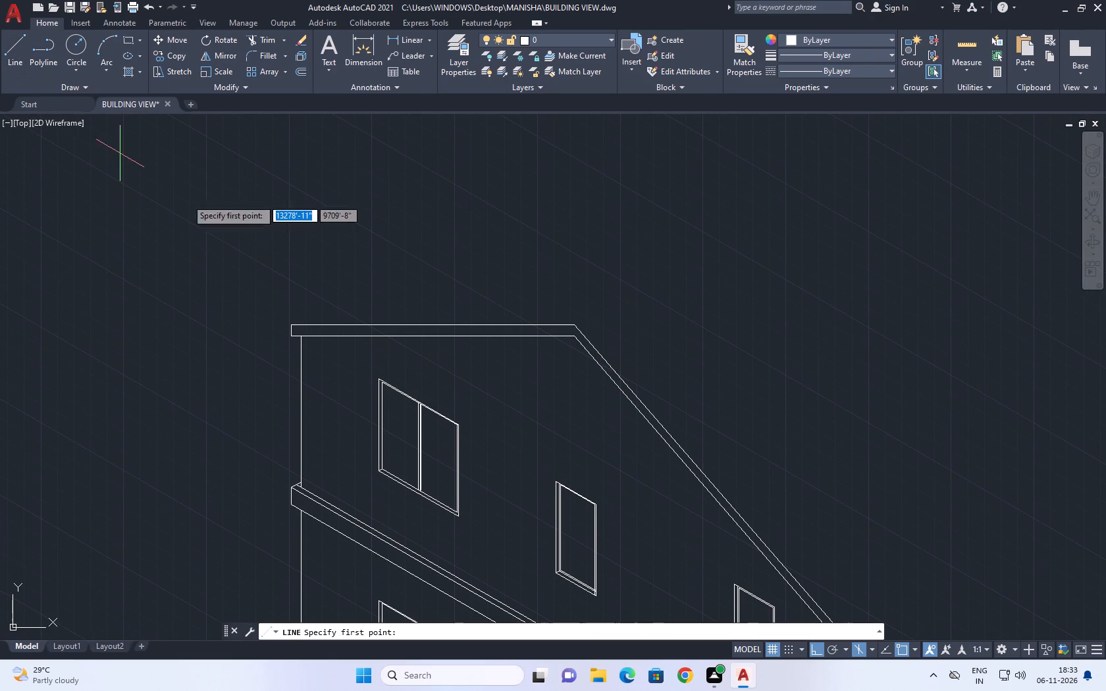
{"action": "scroll", "coordinate": [581, 337], "scroll_direction": "up", "scroll_amount": 2}
{"action": "left_click", "coordinate": [564, 336]}
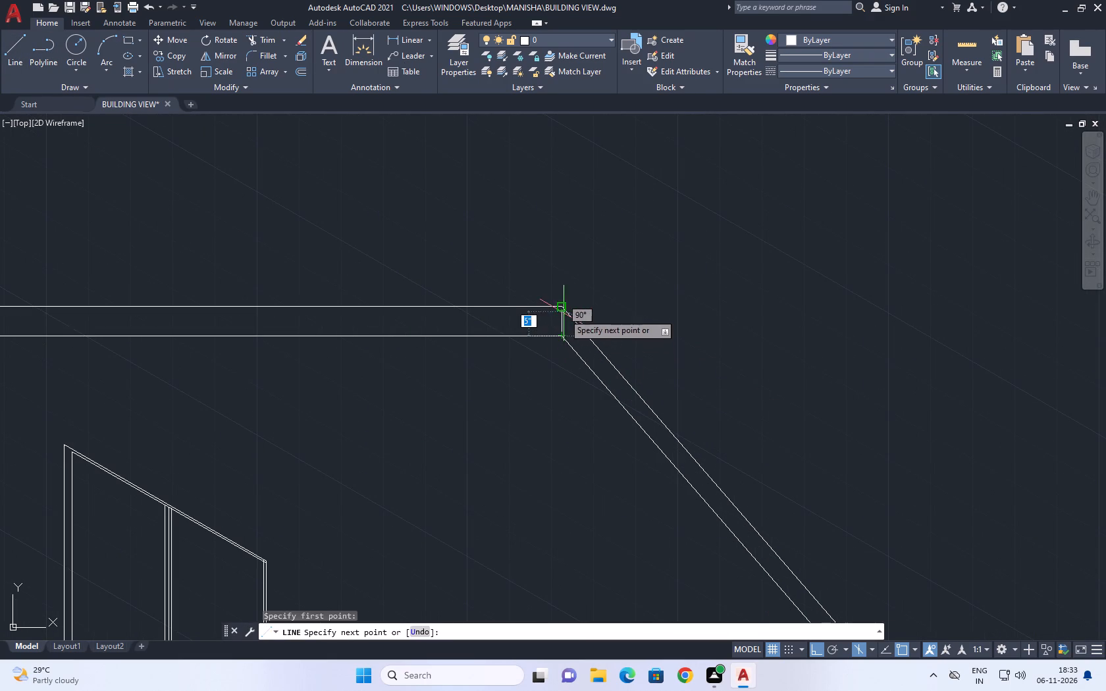
{"action": "left_click", "coordinate": [563, 308]}
{"action": "right_click", "coordinate": [599, 238]}
{"action": "left_click", "coordinate": [631, 263]}
{"action": "scroll", "coordinate": [566, 310], "scroll_direction": "down", "scroll_amount": 2}
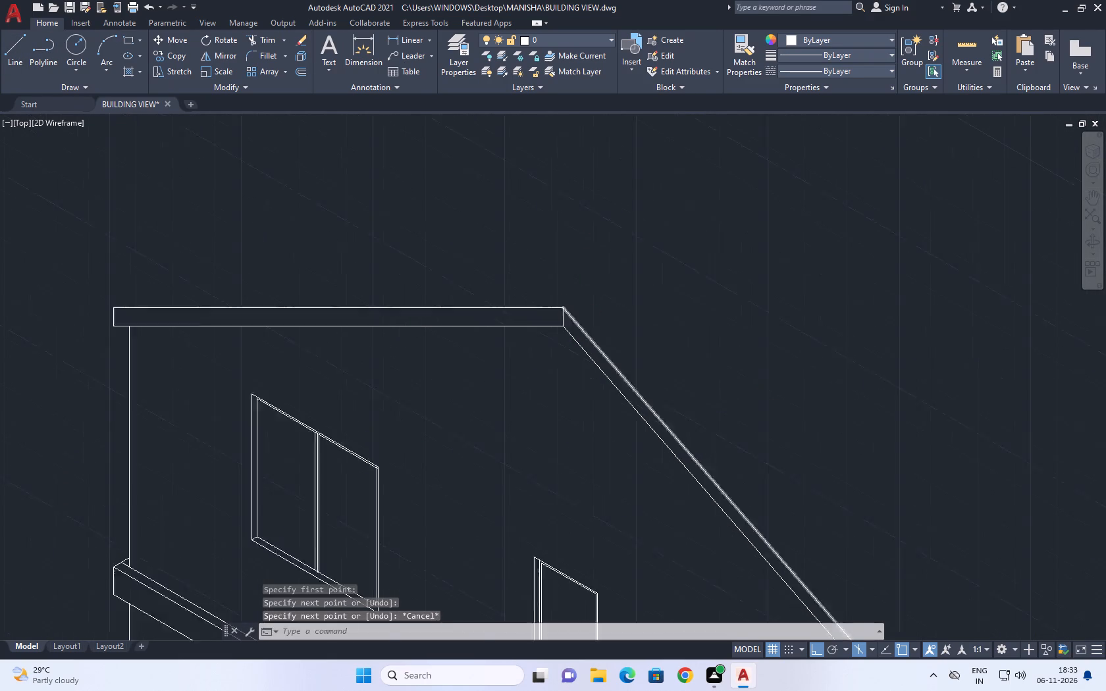
Examine the front wall and side wall lines from the roof down to the base.
{"action": "scroll", "coordinate": [566, 311], "scroll_direction": "down", "scroll_amount": 3}
{"action": "middle_click_drag", "start_coordinate": [700, 298], "coordinate": [643, 308]}
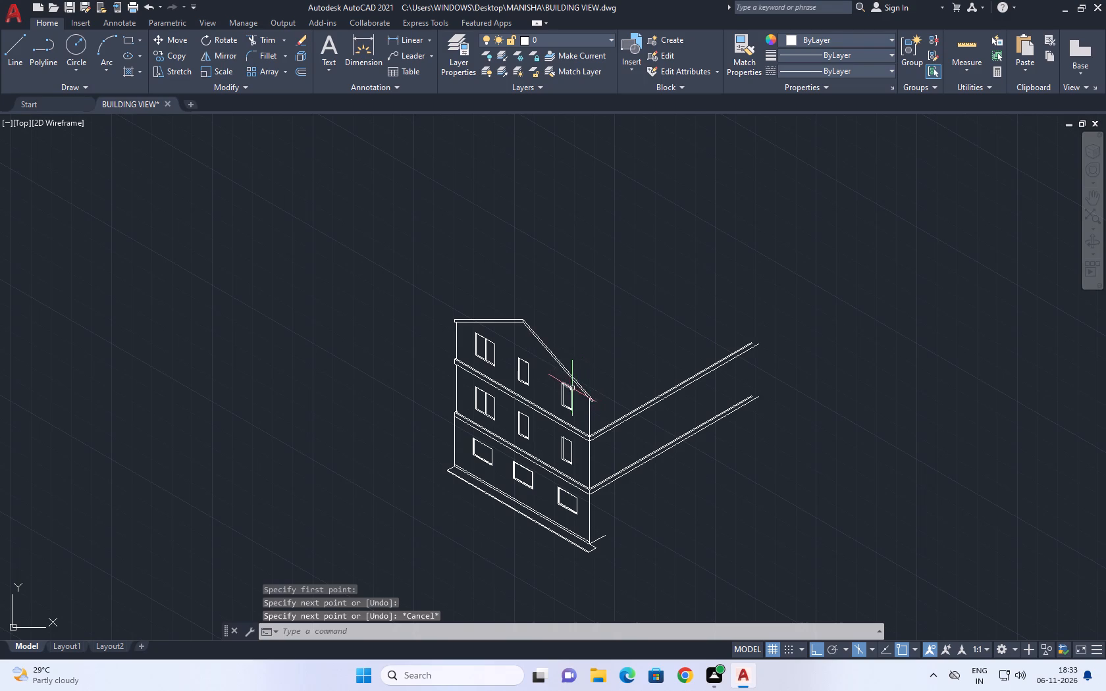
{"action": "middle_click_drag", "start_coordinate": [727, 305], "coordinate": [696, 331]}
{"action": "middle_click_drag", "start_coordinate": [725, 351], "coordinate": [650, 340]}
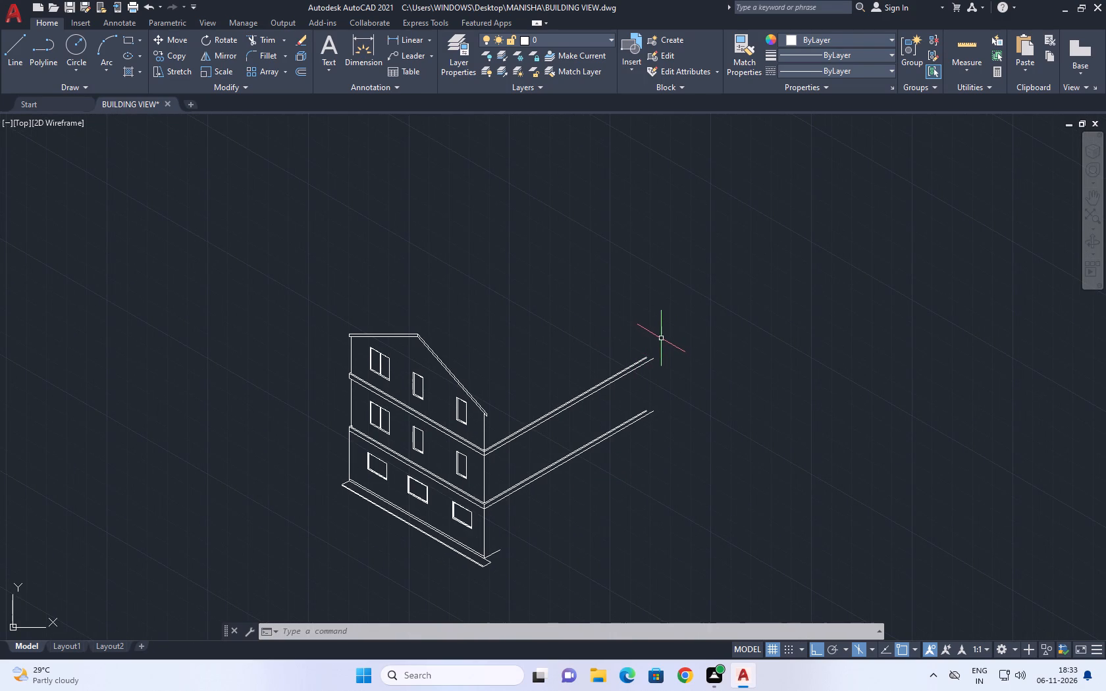
{"action": "middle_click_drag", "start_coordinate": [490, 473], "coordinate": [488, 452]}
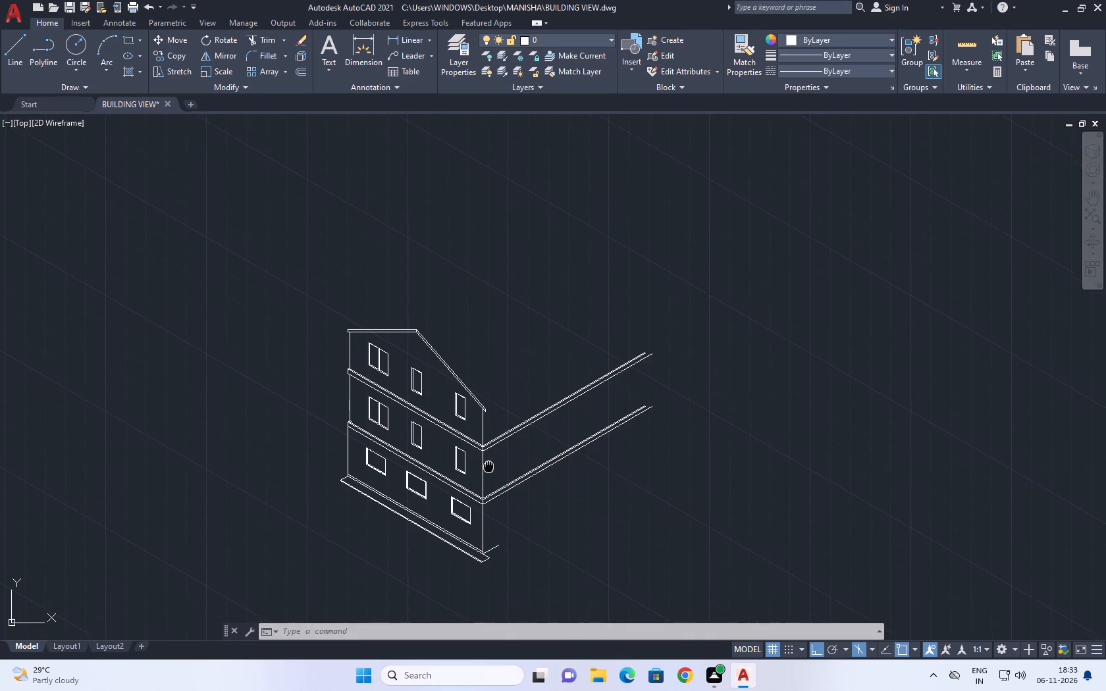
{"action": "middle_click_drag", "start_coordinate": [488, 452], "coordinate": [494, 424]}
{"action": "scroll", "coordinate": [473, 396], "scroll_direction": "up", "scroll_amount": 2}
{"action": "middle_click_drag", "start_coordinate": [500, 372], "coordinate": [537, 442]}
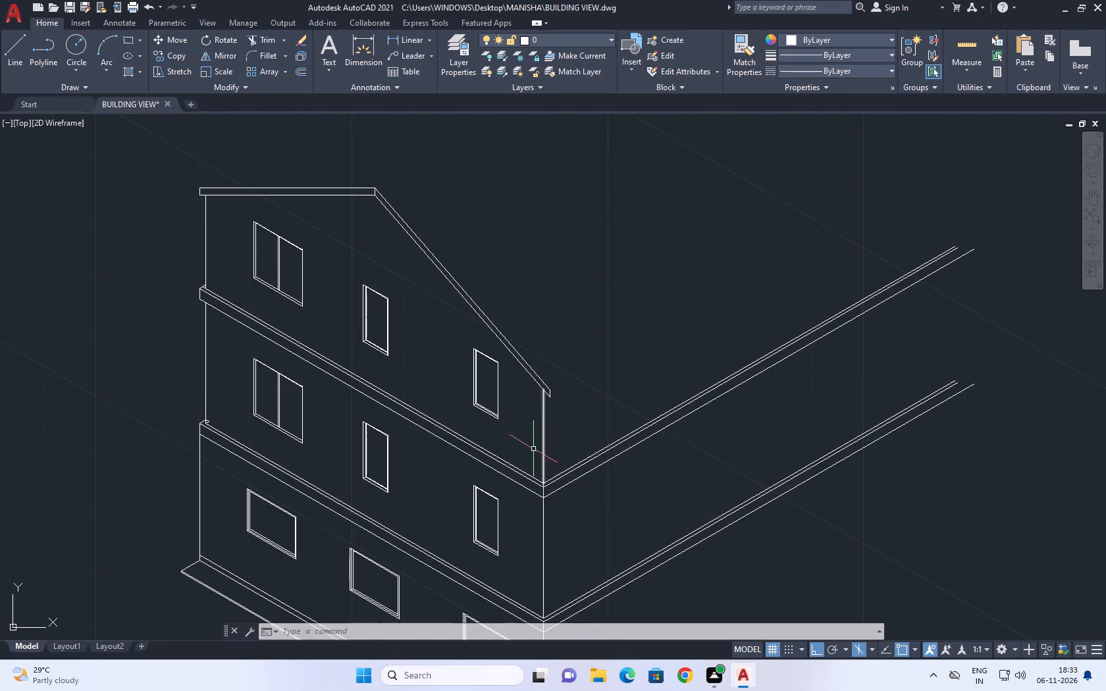
{"action": "middle_click_drag", "start_coordinate": [531, 446], "coordinate": [670, 350]}
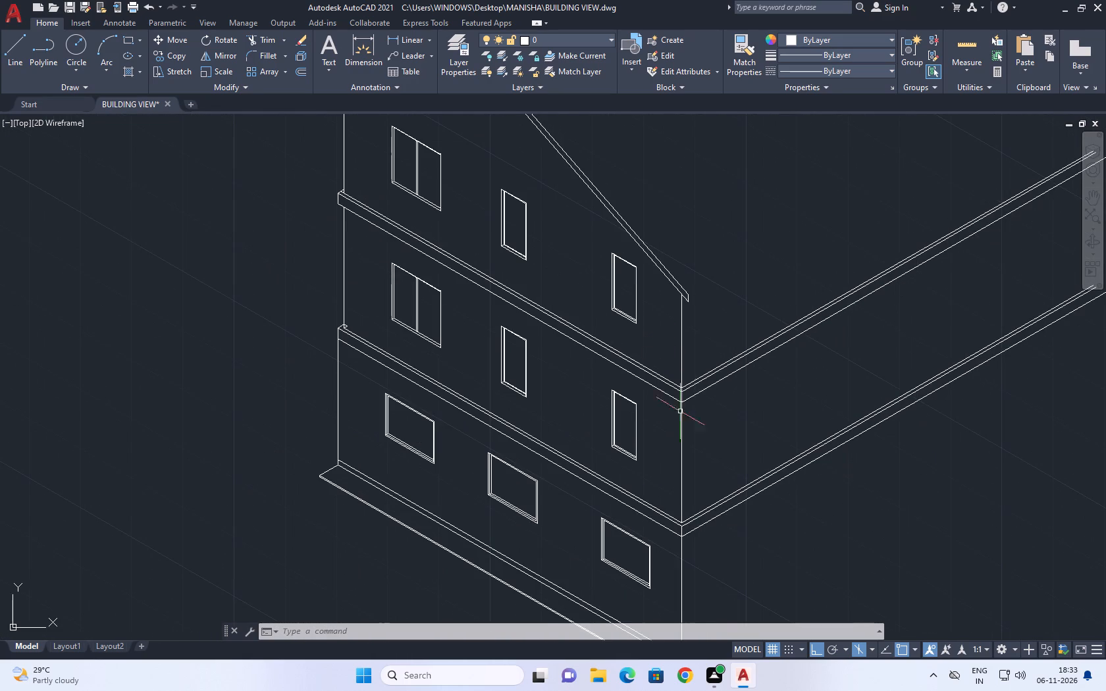
{"action": "middle_click_drag", "start_coordinate": [659, 437], "coordinate": [747, 371]}
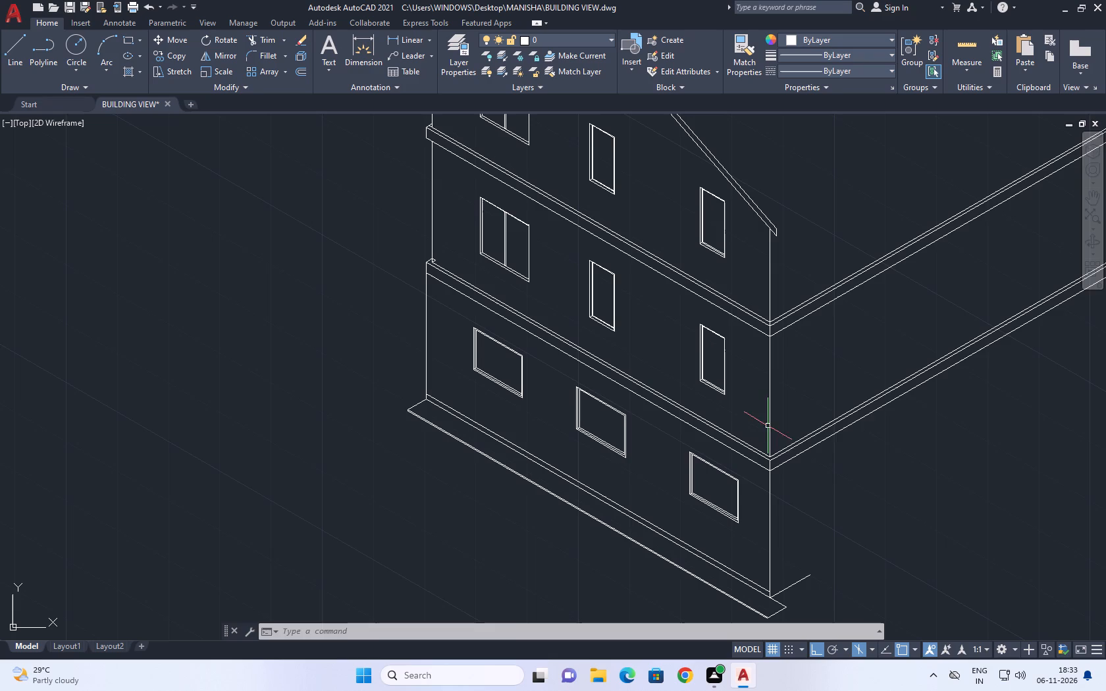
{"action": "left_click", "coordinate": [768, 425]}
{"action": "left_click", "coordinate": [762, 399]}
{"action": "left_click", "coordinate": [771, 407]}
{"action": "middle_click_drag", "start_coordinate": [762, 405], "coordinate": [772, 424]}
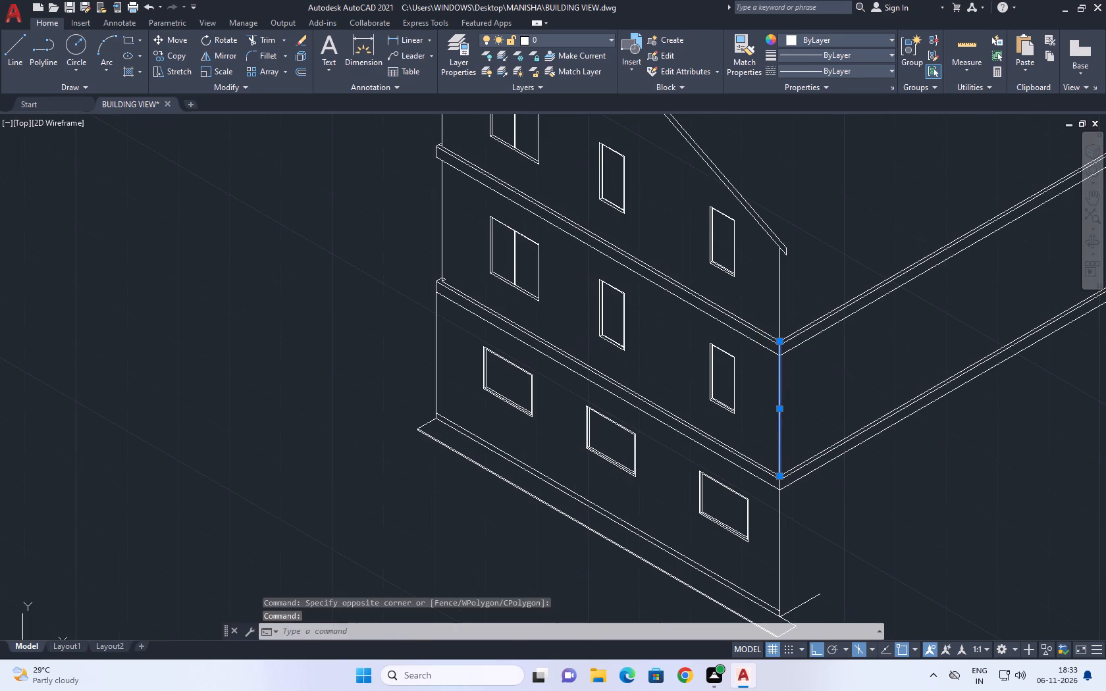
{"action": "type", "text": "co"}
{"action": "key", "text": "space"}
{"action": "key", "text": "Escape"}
Move the middle storey's vertical corner line 5' back along the front wall, parallel to the floor bands.
{"action": "left_click", "coordinate": [783, 436]}
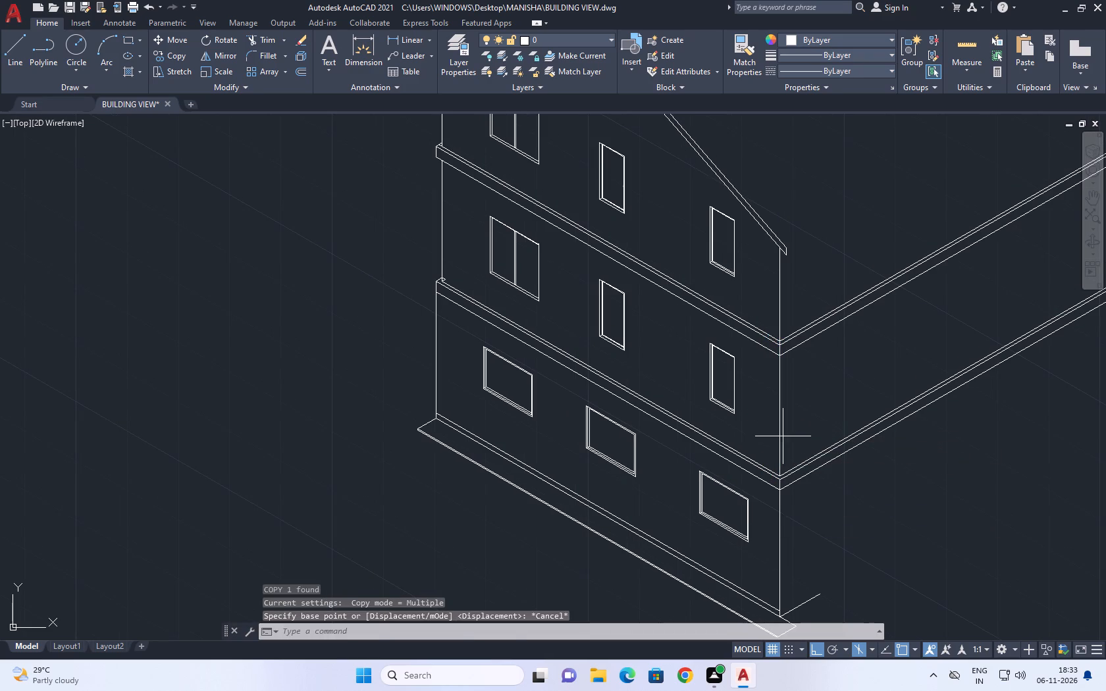
{"action": "left_click", "coordinate": [760, 422]}
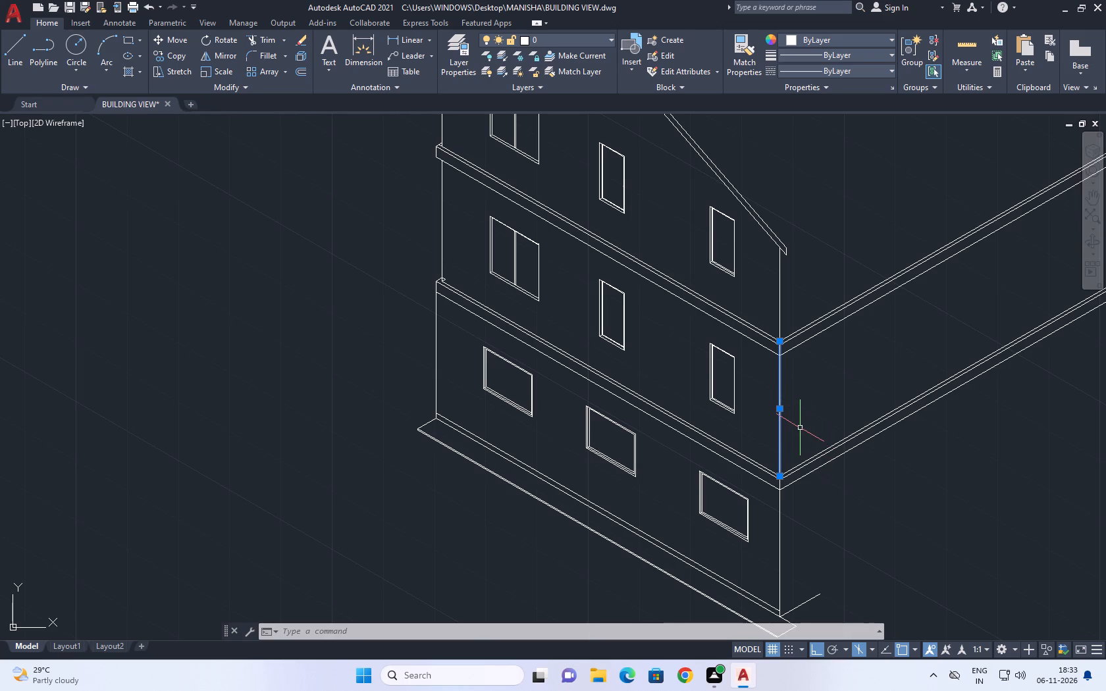
{"action": "type", "text": "m"}
{"action": "key", "text": "space"}
{"action": "left_click_drag", "start_coordinate": [806, 427], "coordinate": [803, 419]}
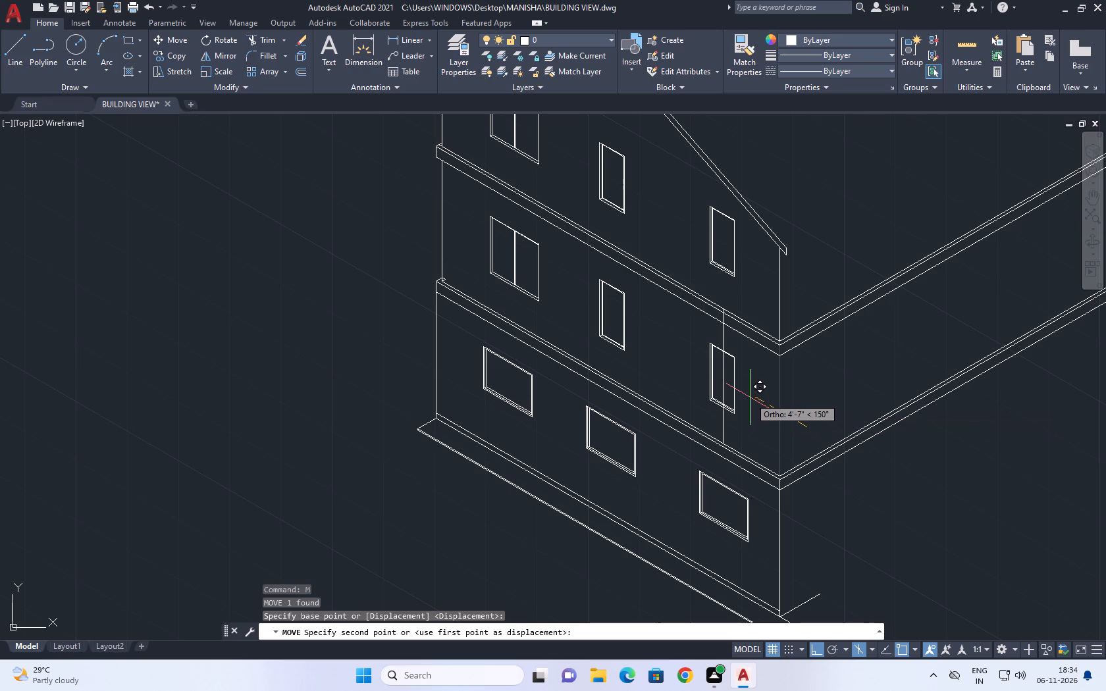
{"action": "type", "text": "5'"}
{"action": "key", "text": "Return"}
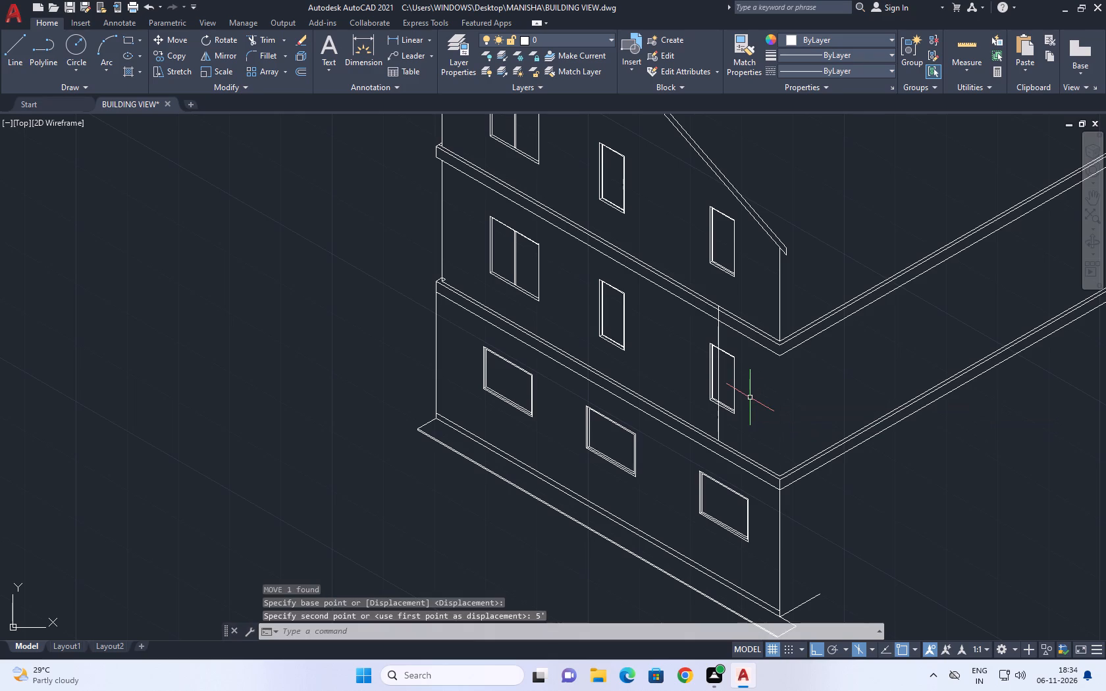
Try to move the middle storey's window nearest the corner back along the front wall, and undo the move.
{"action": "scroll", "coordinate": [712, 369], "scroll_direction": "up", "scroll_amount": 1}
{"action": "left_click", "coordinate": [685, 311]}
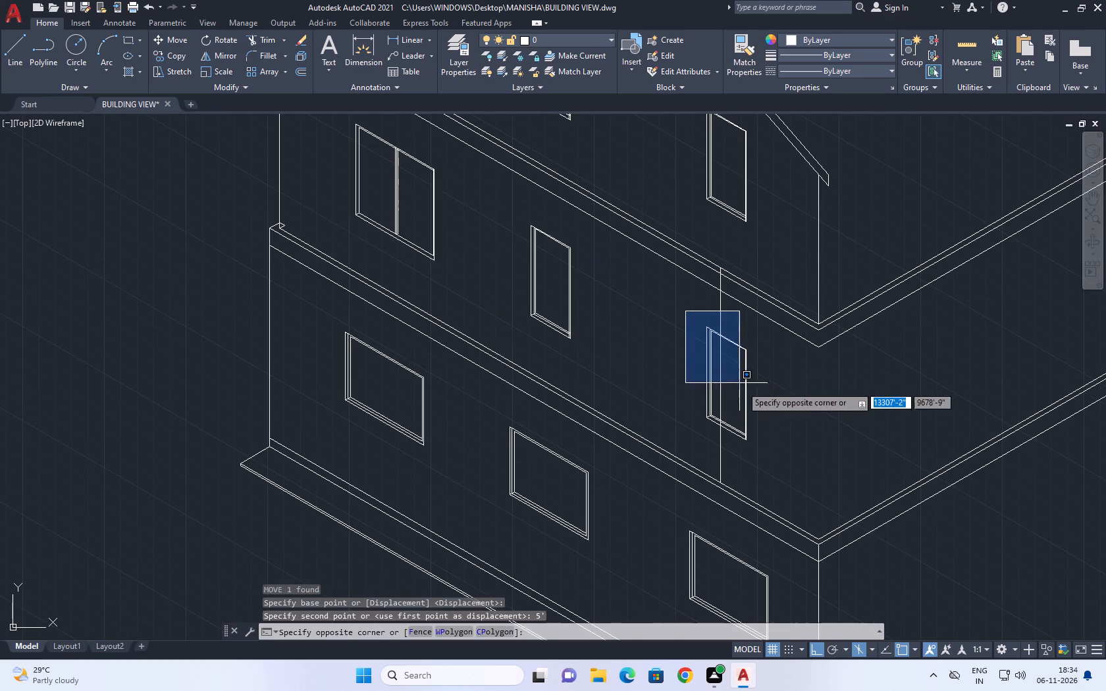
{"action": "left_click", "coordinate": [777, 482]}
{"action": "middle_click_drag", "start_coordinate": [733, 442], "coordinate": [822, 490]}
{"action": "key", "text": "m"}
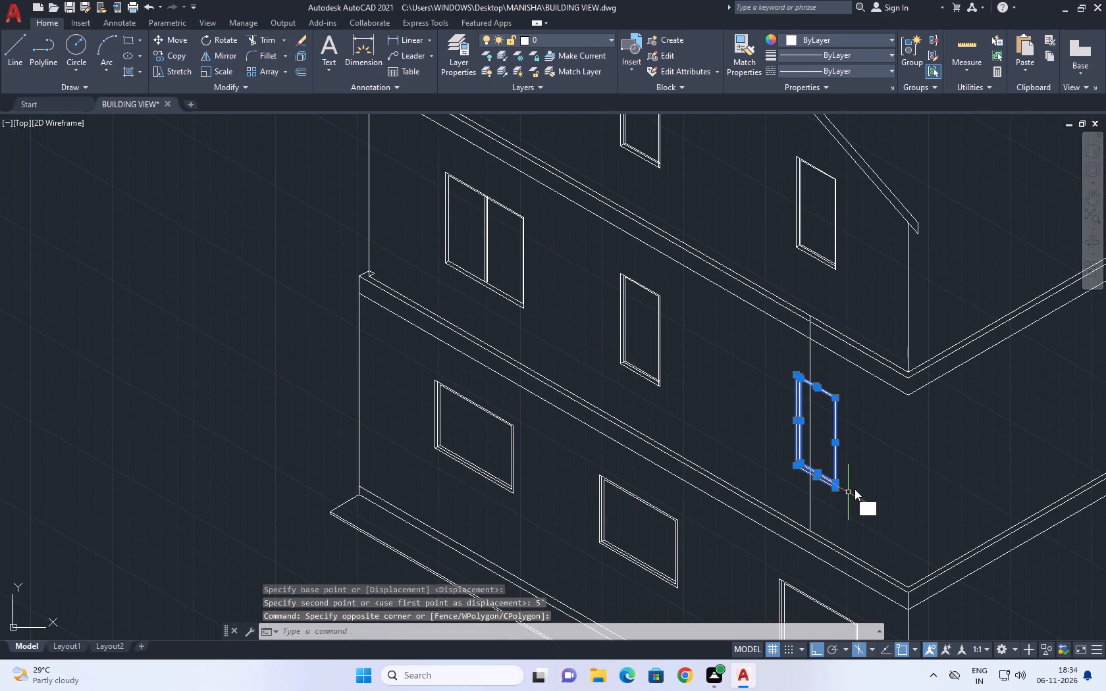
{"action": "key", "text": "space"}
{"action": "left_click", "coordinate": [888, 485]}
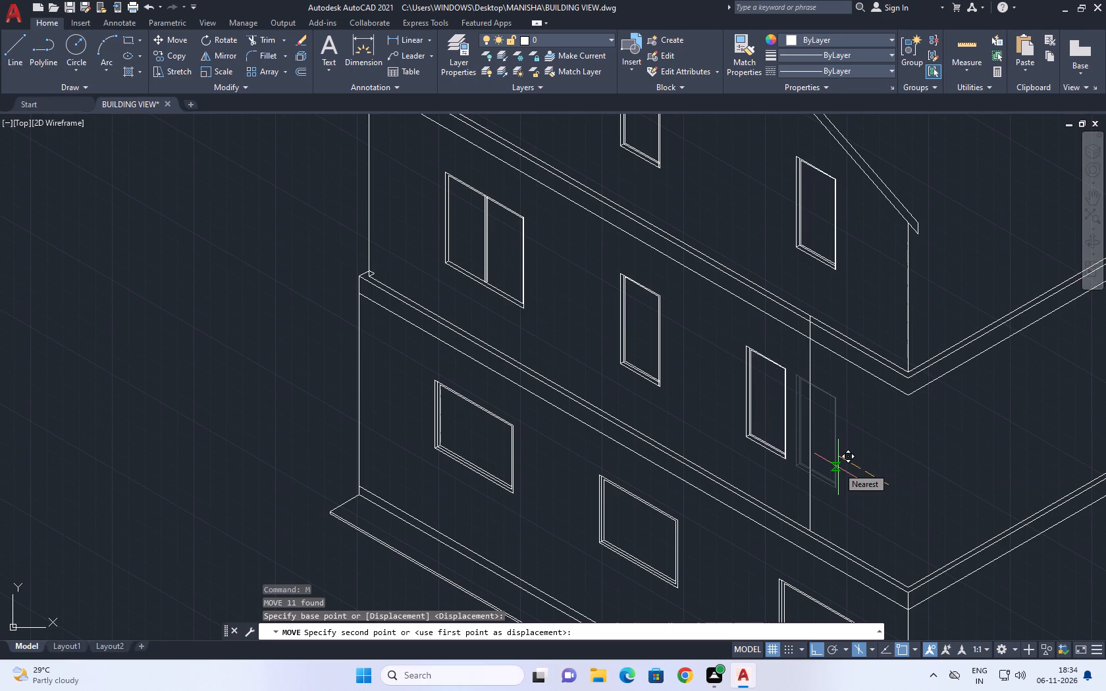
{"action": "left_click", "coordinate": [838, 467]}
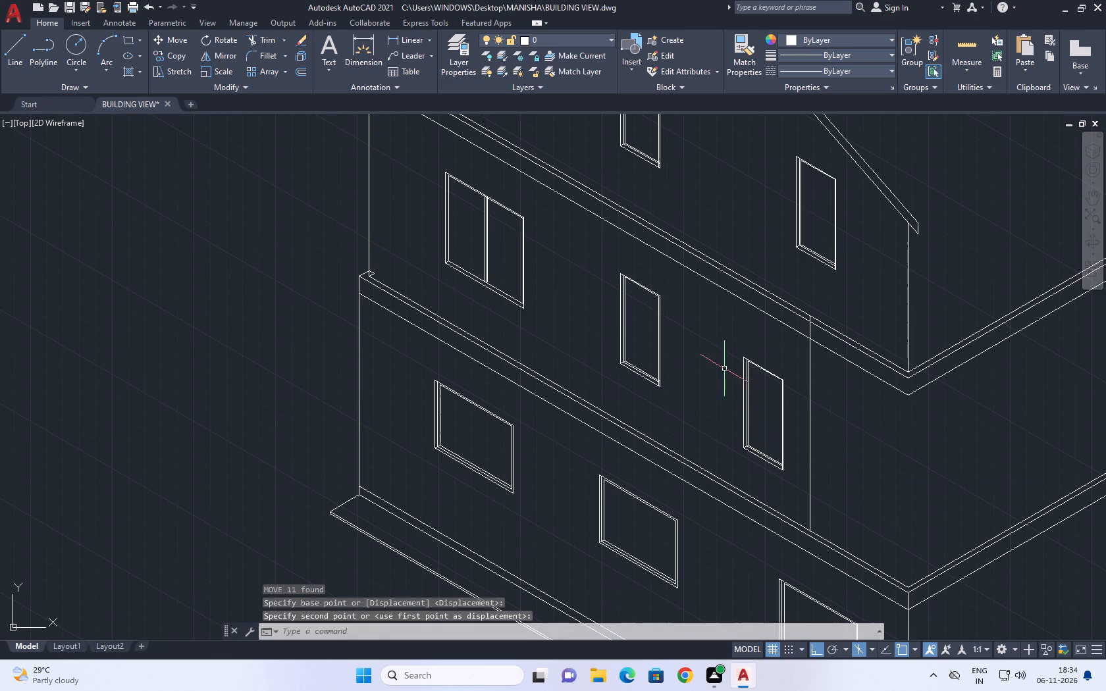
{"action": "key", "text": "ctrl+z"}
Move the middle storey's window nearest the corner back along the front wall, clear of the relocated vertical line.
{"action": "left_click", "coordinate": [768, 352]}
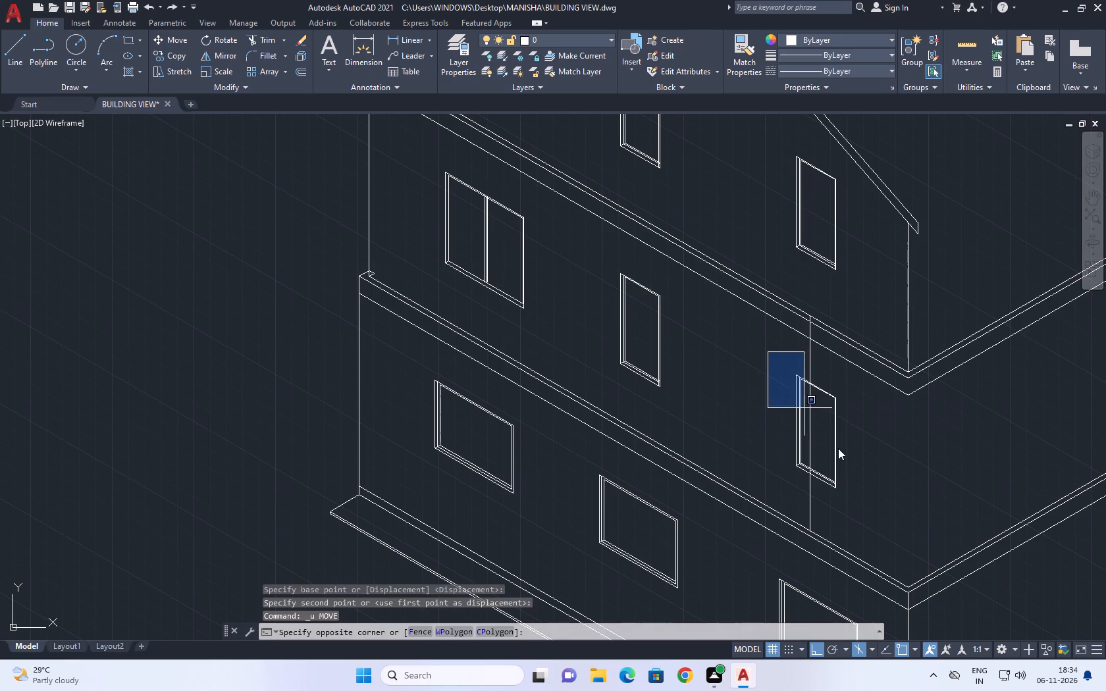
{"action": "left_click", "coordinate": [872, 525]}
{"action": "middle_click_drag", "start_coordinate": [828, 486], "coordinate": [858, 508]}
{"action": "key", "text": "m"}
{"action": "key", "text": "space"}
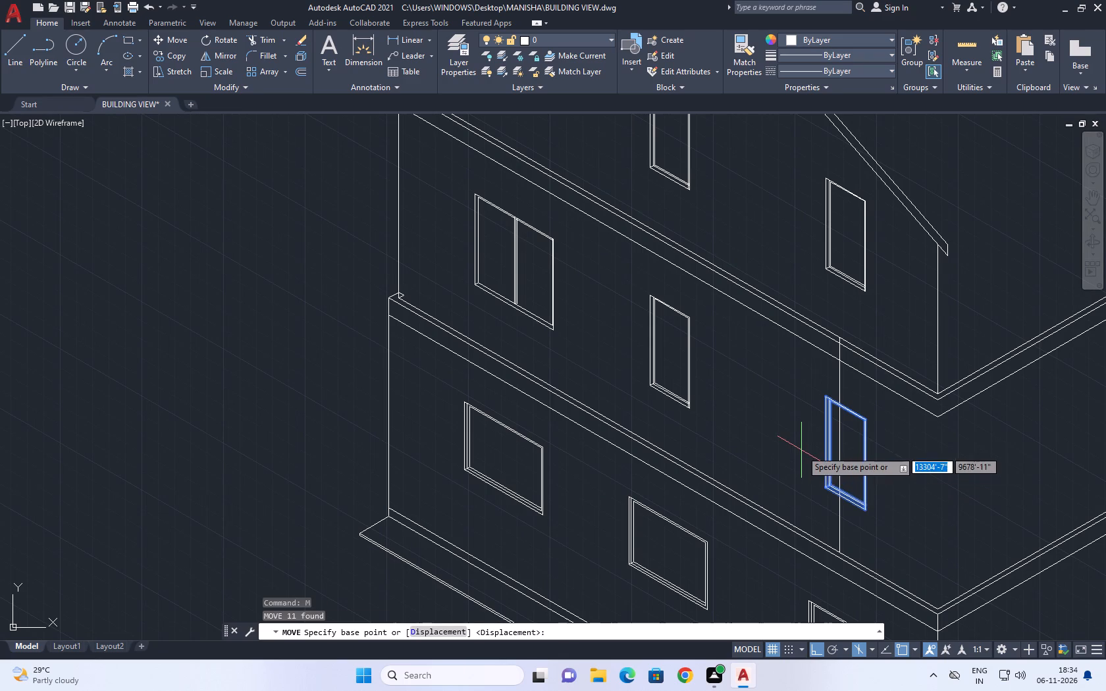
{"action": "left_click", "coordinate": [801, 450]}
{"action": "left_click", "coordinate": [737, 423]}
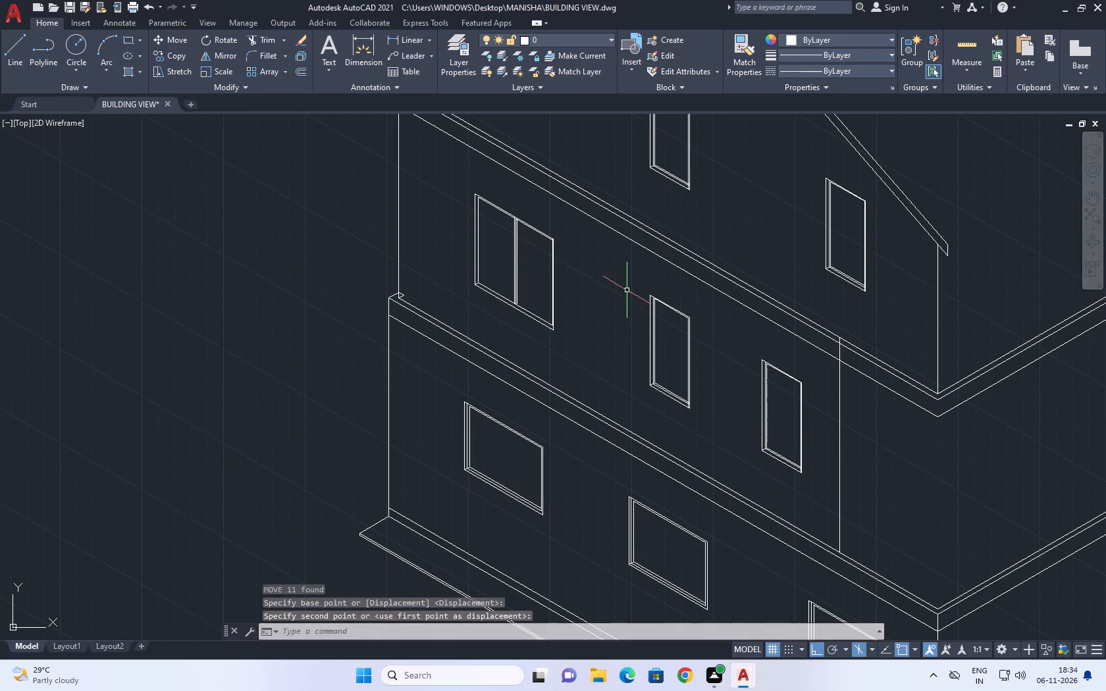
Move the middle storey's central window slightly back along the front wall, away from the corner.
{"action": "left_click", "coordinate": [627, 290]}
{"action": "left_click", "coordinate": [714, 421]}
{"action": "type", "text": "m"}
{"action": "key", "text": "space"}
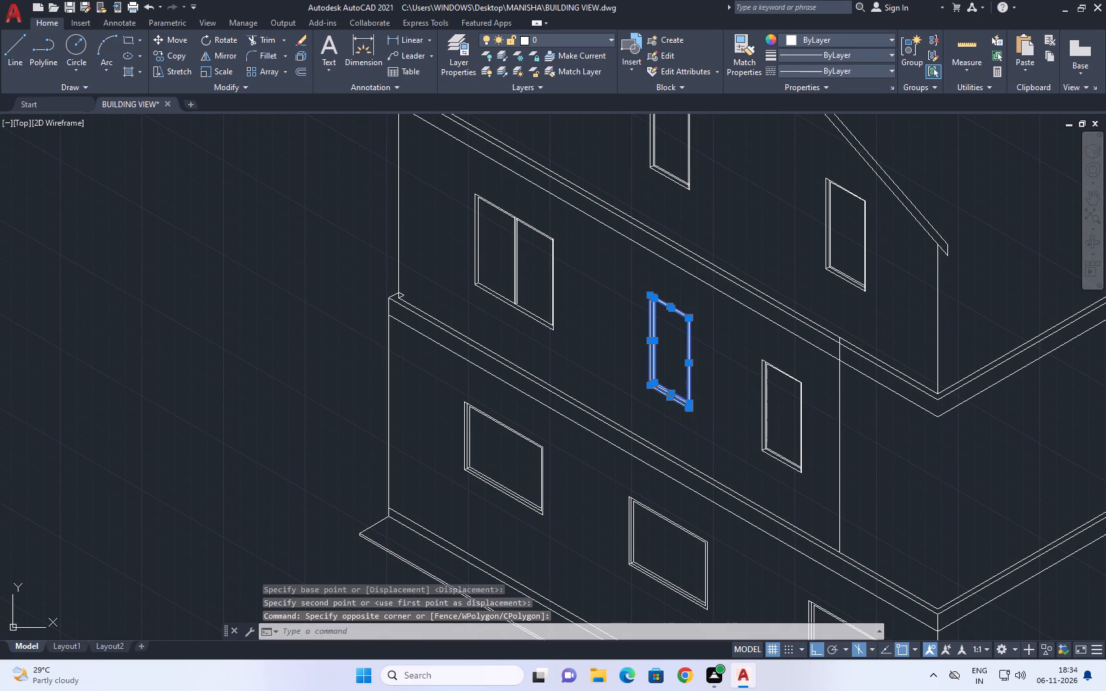
{"action": "left_click", "coordinate": [730, 413]}
{"action": "left_click", "coordinate": [712, 401]}
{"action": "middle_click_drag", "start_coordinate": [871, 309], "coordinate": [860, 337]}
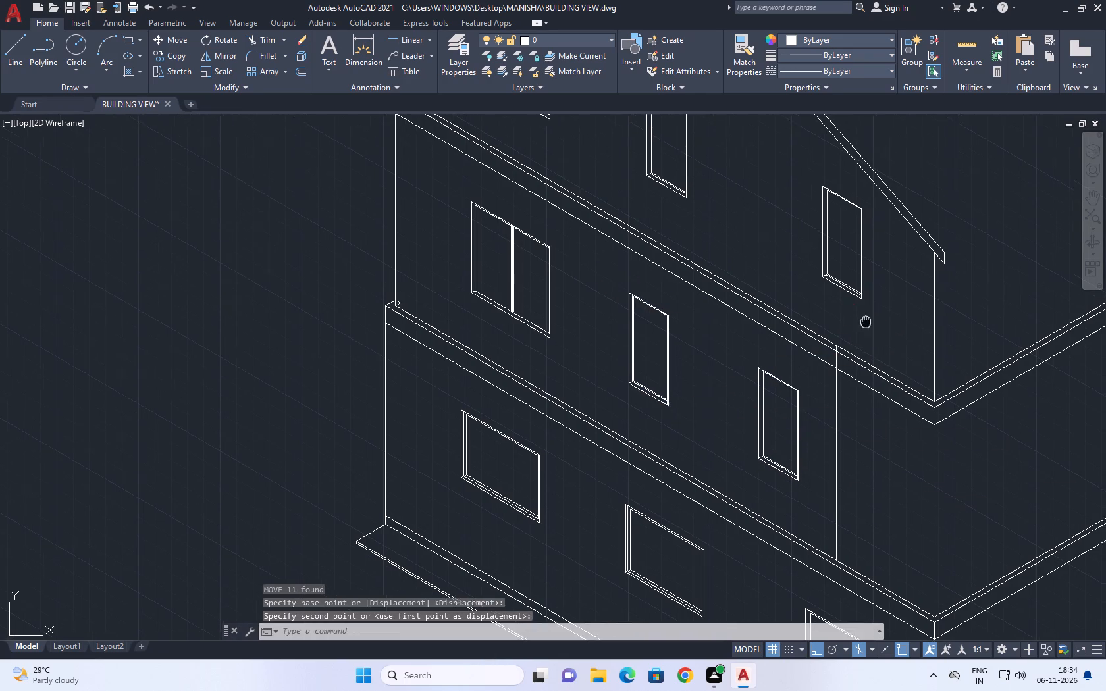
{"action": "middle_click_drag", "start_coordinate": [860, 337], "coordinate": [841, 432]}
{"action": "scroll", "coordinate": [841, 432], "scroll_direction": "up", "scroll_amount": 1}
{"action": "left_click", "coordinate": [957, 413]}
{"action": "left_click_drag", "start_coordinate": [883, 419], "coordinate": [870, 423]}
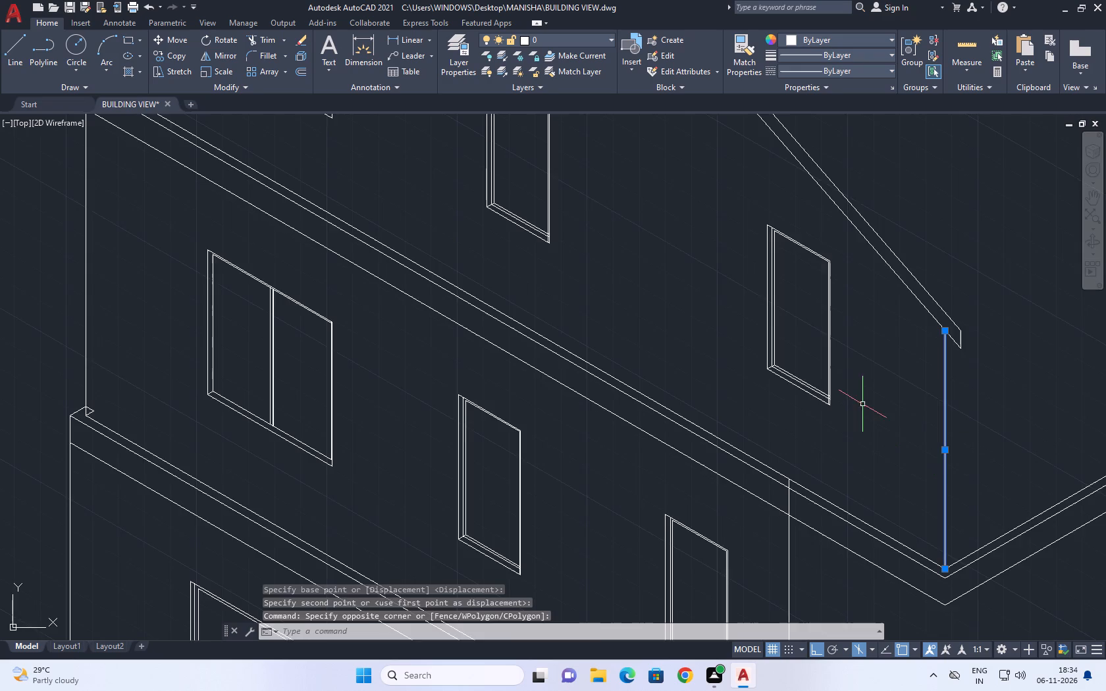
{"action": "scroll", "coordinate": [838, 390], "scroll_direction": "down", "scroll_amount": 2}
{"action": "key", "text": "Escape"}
Extend the middle storey's relocated vertical corner line up through the floor band and top storey to the sloping roof edge.
{"action": "key", "text": "e"}
{"action": "key", "text": "x"}
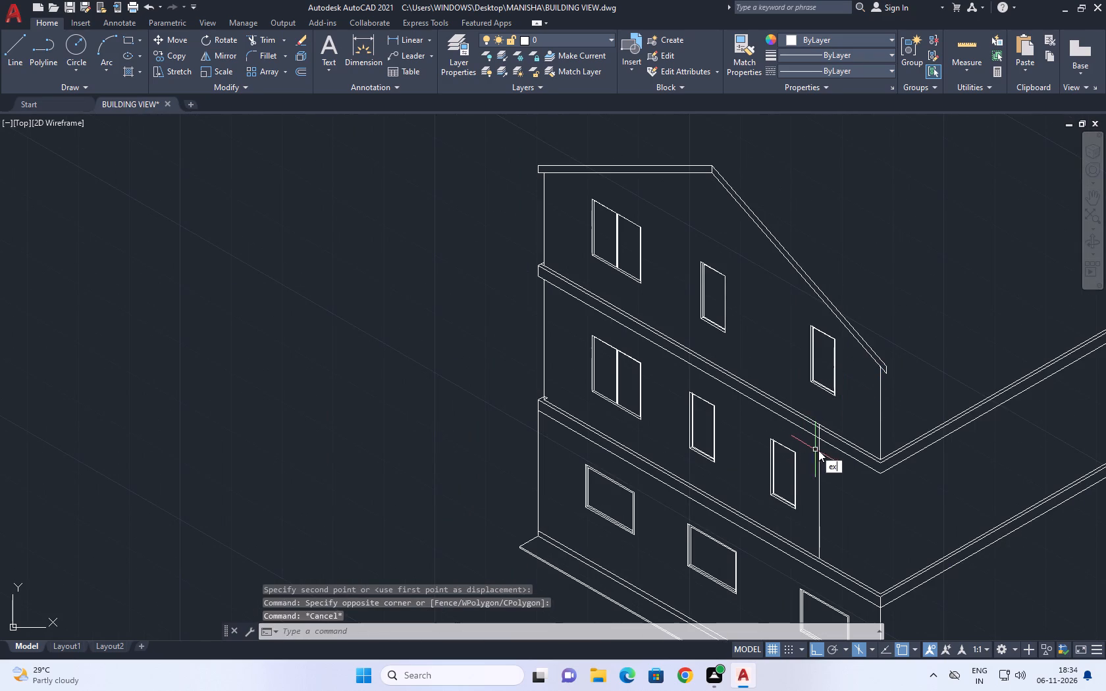
{"action": "key", "text": "space"}
{"action": "left_click", "coordinate": [816, 449]}
{"action": "left_click", "coordinate": [831, 463]}
{"action": "left_click", "coordinate": [823, 453]}
{"action": "left_click", "coordinate": [812, 449]}
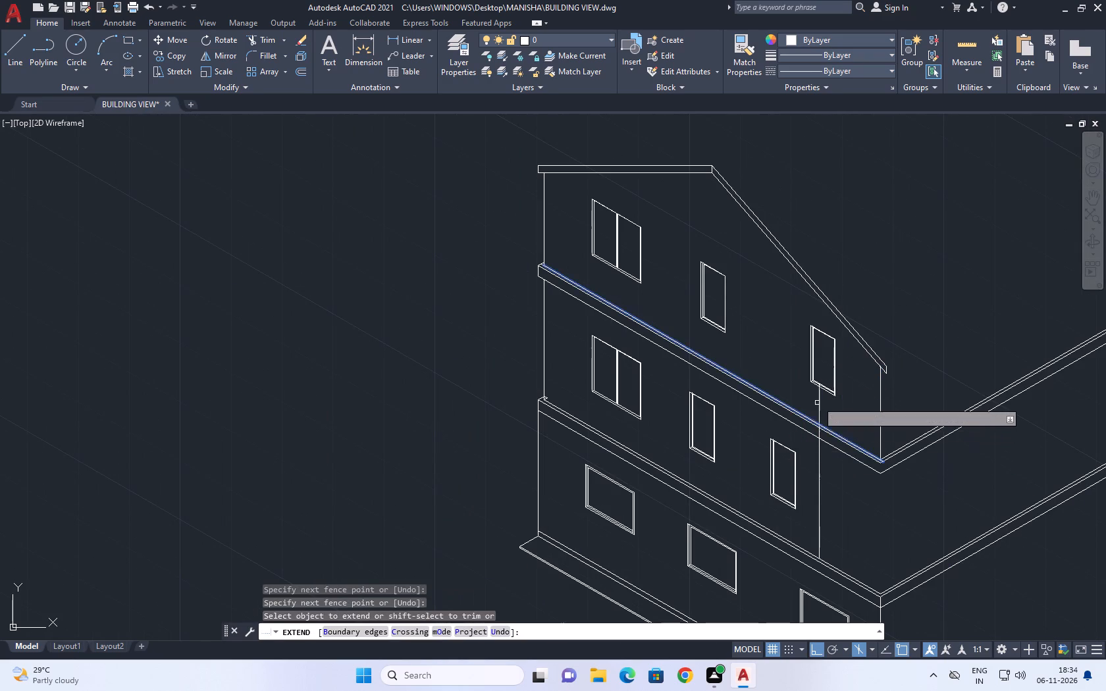
{"action": "left_click", "coordinate": [818, 397]}
{"action": "left_click", "coordinate": [824, 406]}
{"action": "double_click", "coordinate": [816, 403]}
{"action": "left_click", "coordinate": [829, 409]}
{"action": "left_click", "coordinate": [816, 401]}
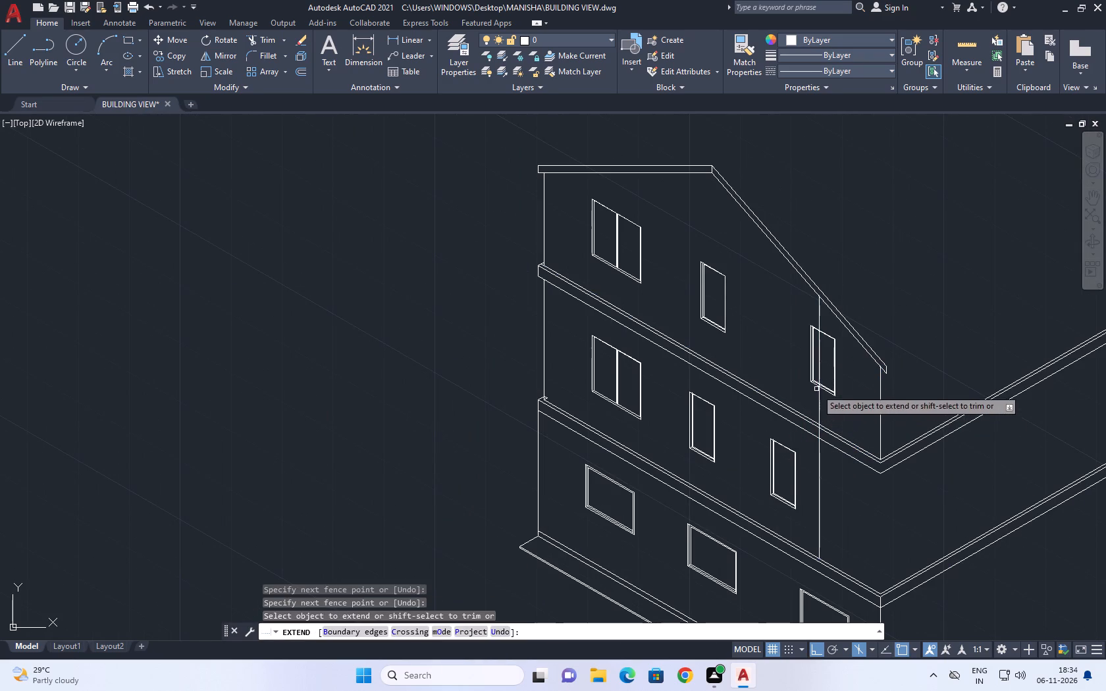
{"action": "key", "text": "Escape"}
Erase the two sloping roof edge lines and the short line closing their lower end.
{"action": "scroll", "coordinate": [852, 322], "scroll_direction": "up", "scroll_amount": 1}
{"action": "left_click_drag", "start_coordinate": [781, 205], "coordinate": [725, 213]}
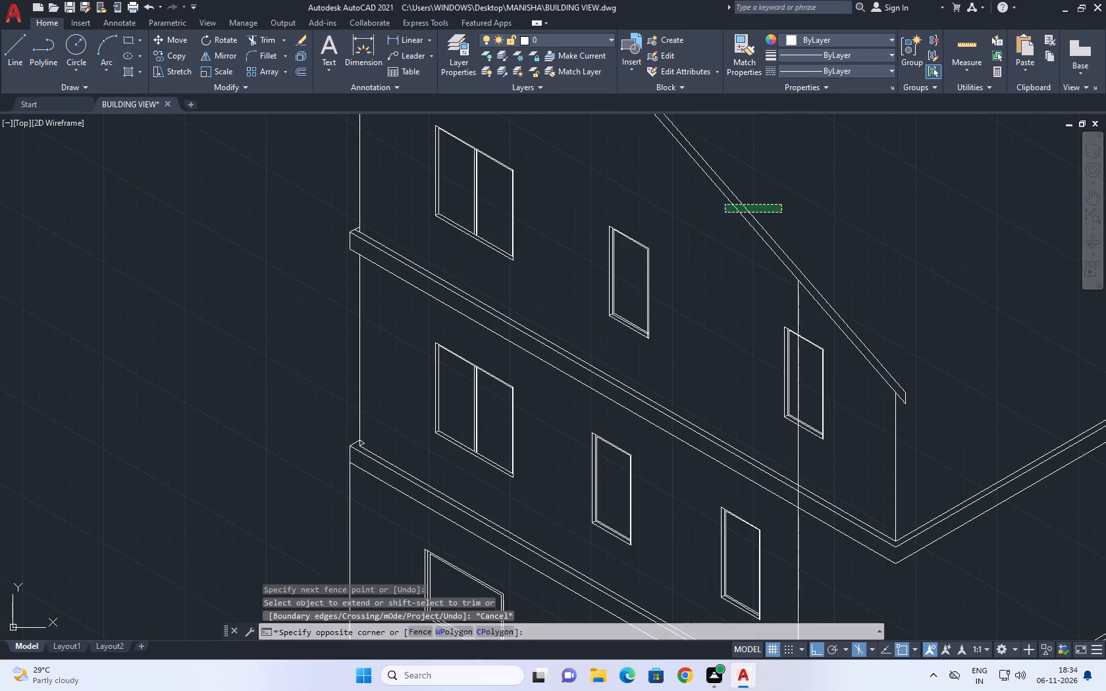
{"action": "left_click", "coordinate": [689, 234]}
{"action": "middle_click_drag", "start_coordinate": [752, 232], "coordinate": [714, 442]}
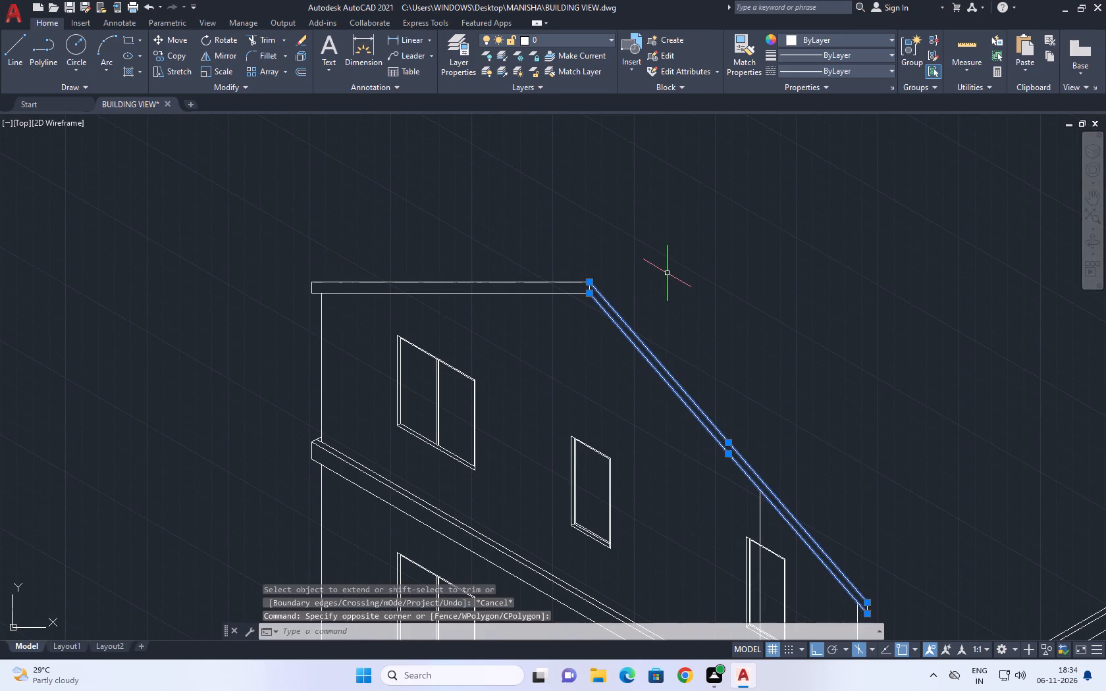
{"action": "key", "text": "Delete"}
{"action": "middle_click_drag", "start_coordinate": [722, 443], "coordinate": [631, 179]}
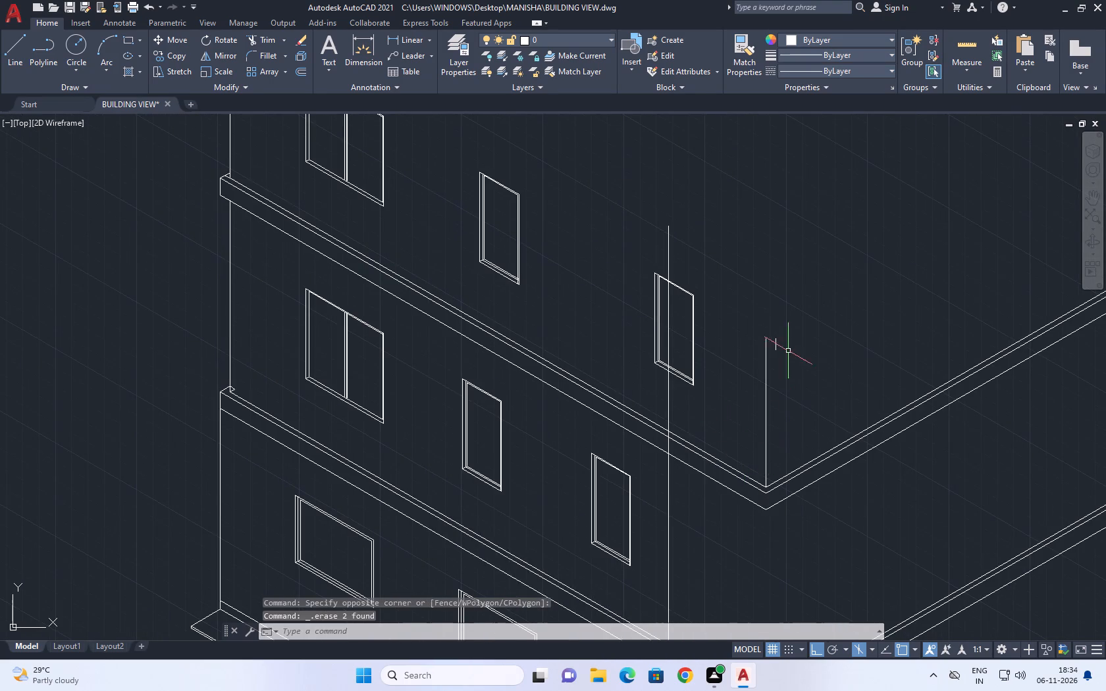
{"action": "left_click", "coordinate": [788, 340]}
{"action": "left_click", "coordinate": [772, 377]}
{"action": "key", "text": "Delete"}
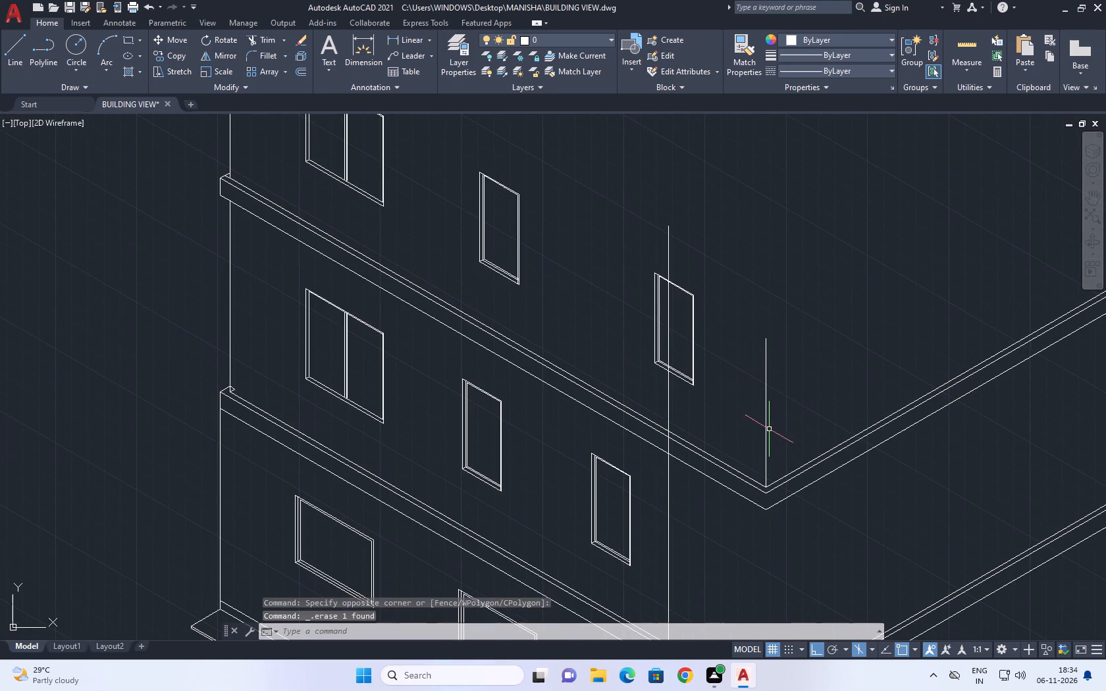
Erase the top storey's original vertical corner line above the floor band's corner.
{"action": "left_click_drag", "start_coordinate": [770, 426], "coordinate": [770, 409]}
{"action": "left_click", "coordinate": [749, 355]}
{"action": "key", "text": "Delete"}
Trim the extended vertical corner line where it crosses the floor band between the middle and top storeys.
{"action": "middle_click_drag", "start_coordinate": [579, 416], "coordinate": [608, 399]}
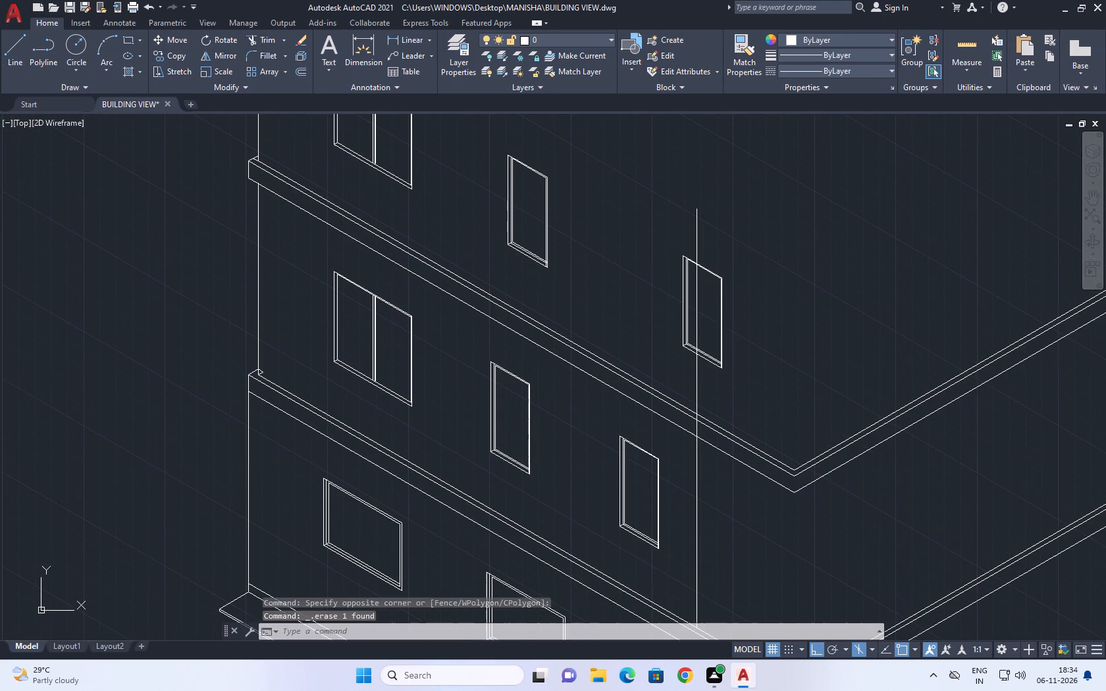
{"action": "type", "text": "tr"}
{"action": "key", "text": "space"}
{"action": "scroll", "coordinate": [668, 438], "scroll_direction": "up", "scroll_amount": 2}
{"action": "left_click", "coordinate": [731, 416]}
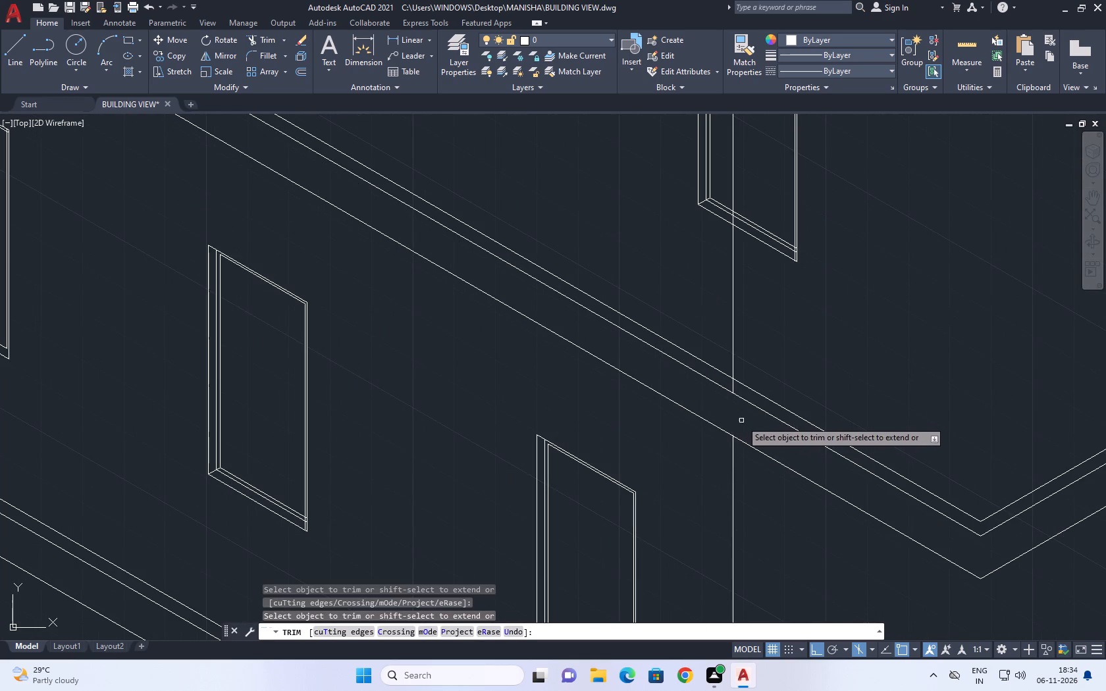
{"action": "scroll", "coordinate": [733, 411], "scroll_direction": "up", "scroll_amount": 1}
{"action": "left_click", "coordinate": [731, 367]}
{"action": "scroll", "coordinate": [747, 378], "scroll_direction": "down", "scroll_amount": 1}
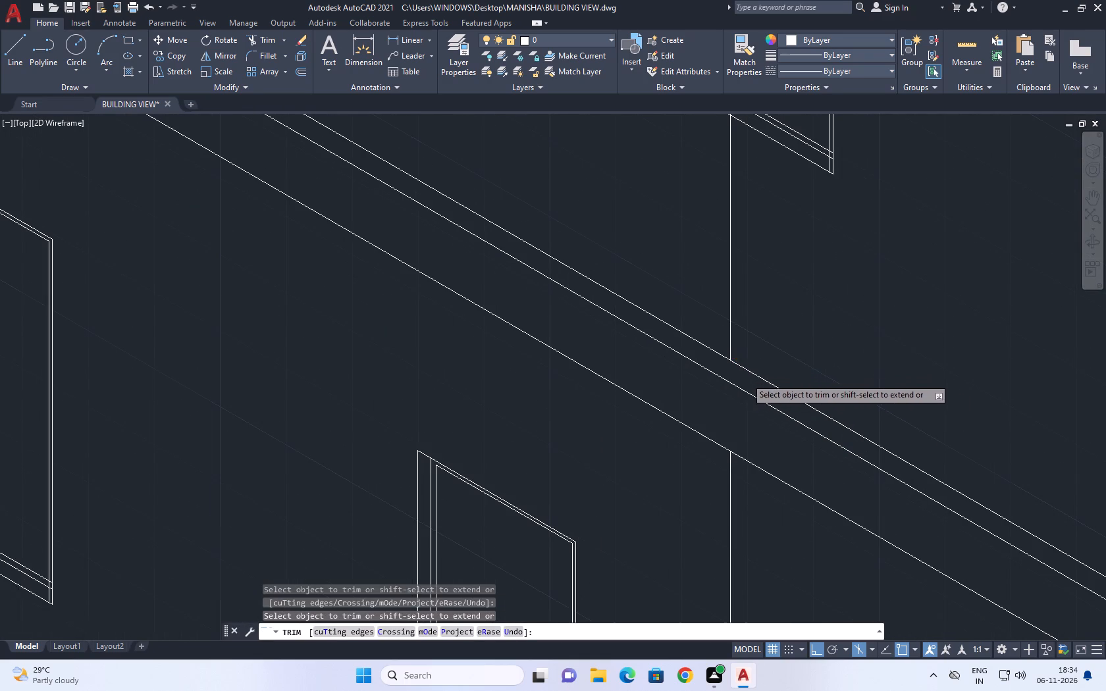
{"action": "scroll", "coordinate": [749, 380], "scroll_direction": "down", "scroll_amount": 1}
{"action": "key", "text": "Escape"}
Move the top storey's window nearest the corner about 2'-1" back along the front wall, parallel to the floor bands.
{"action": "scroll", "coordinate": [766, 384], "scroll_direction": "down", "scroll_amount": 1}
{"action": "middle_click_drag", "start_coordinate": [805, 301], "coordinate": [808, 358]}
{"action": "left_click", "coordinate": [733, 259]}
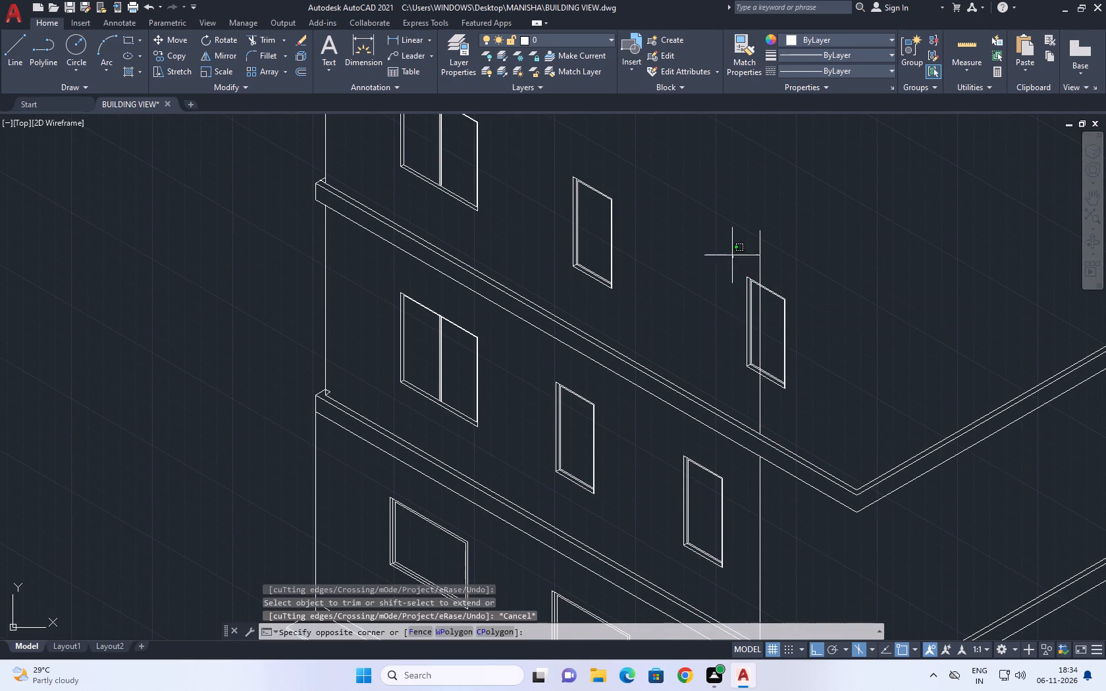
{"action": "left_click", "coordinate": [822, 406]}
{"action": "type", "text": "m"}
{"action": "key", "text": "space"}
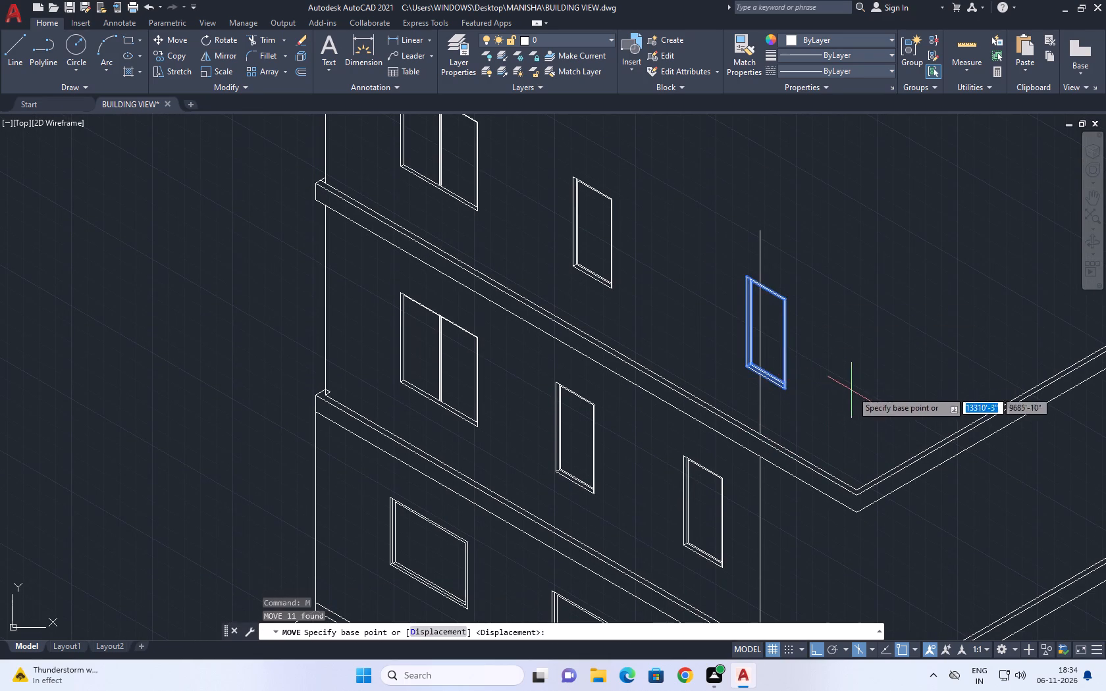
{"action": "left_click", "coordinate": [853, 392]}
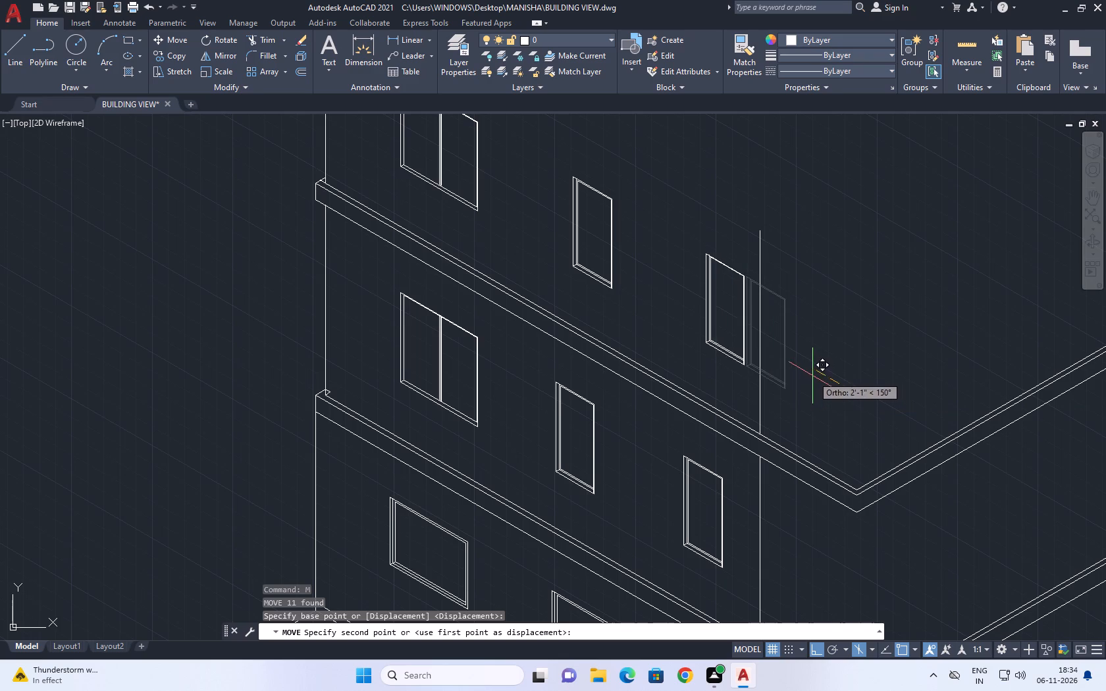
{"action": "left_click", "coordinate": [811, 376]}
Draw a vertical guide line from the upper corner of the middle storey's window nearest the corner up past the top storey's window.
{"action": "key", "text": "l"}
{"action": "key", "text": "space"}
{"action": "left_click", "coordinate": [725, 478]}
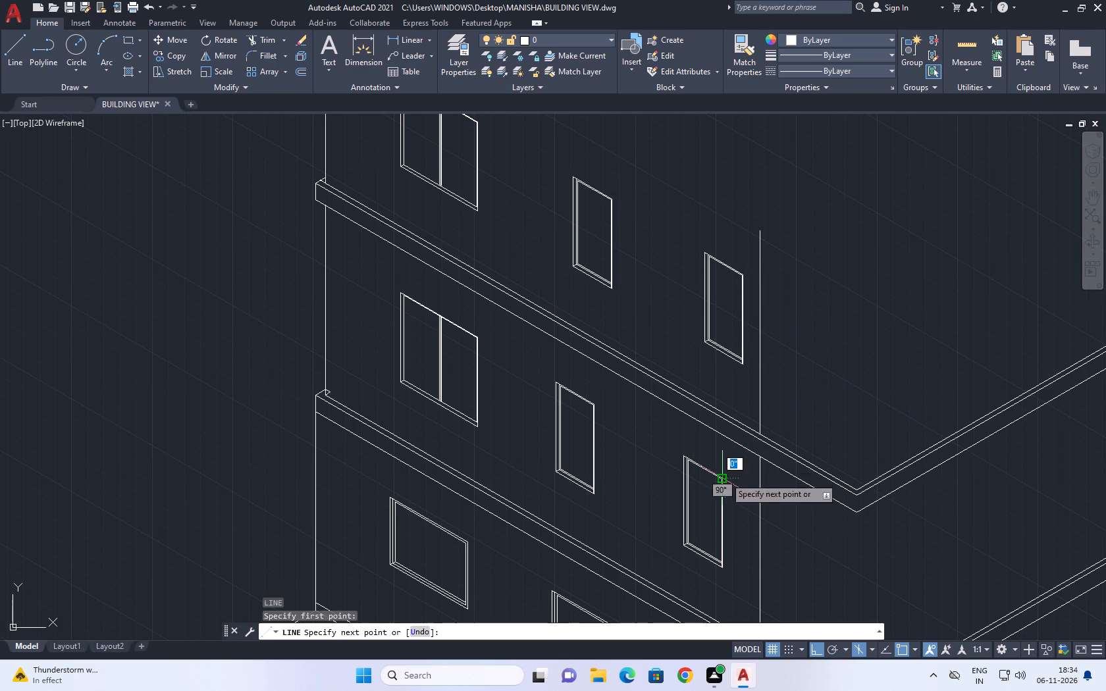
{"action": "left_click", "coordinate": [730, 185]}
{"action": "key", "text": "Escape"}
Move the top storey's window nearest the corner along the wall so its lower outer corner meets the vertical guide line.
{"action": "left_click", "coordinate": [686, 228]}
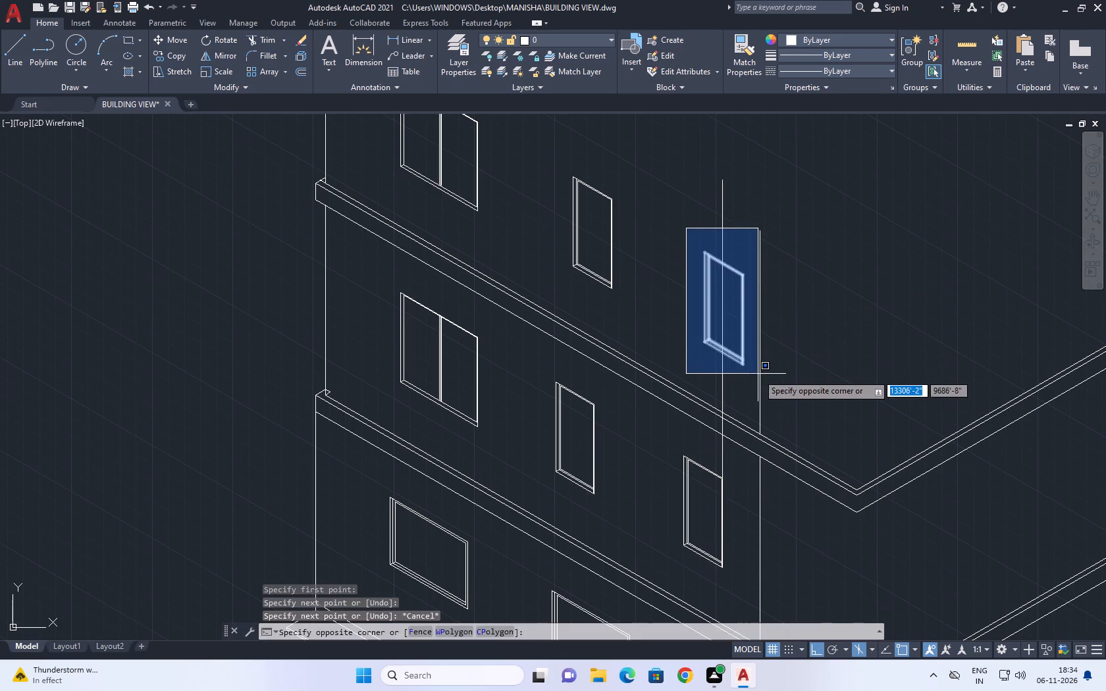
{"action": "left_click", "coordinate": [759, 381]}
{"action": "middle_click_drag", "start_coordinate": [714, 359], "coordinate": [754, 407]}
{"action": "key", "text": "m"}
{"action": "key", "text": "space"}
{"action": "scroll", "coordinate": [787, 419], "scroll_direction": "up", "scroll_amount": 4}
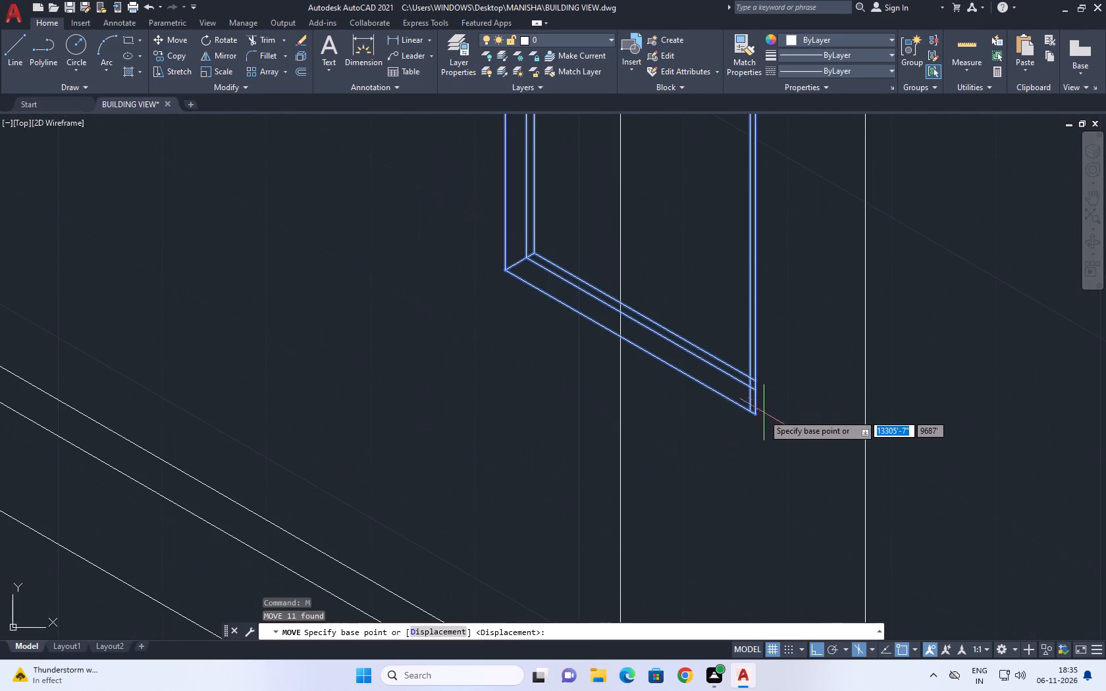
{"action": "left_click", "coordinate": [757, 418]}
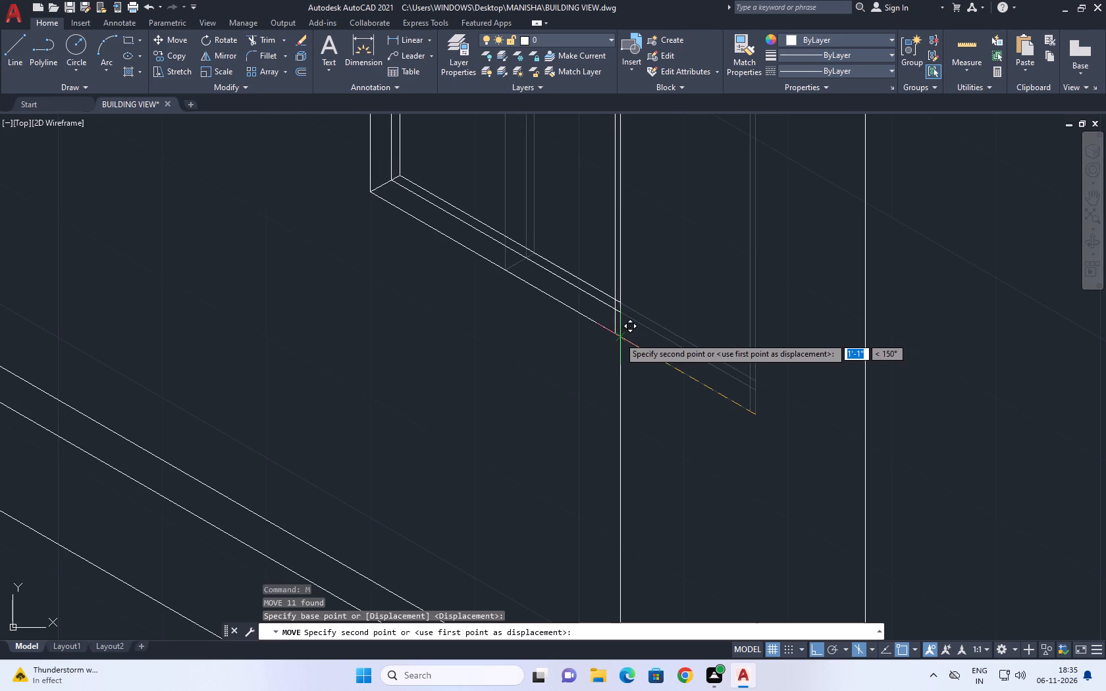
{"action": "left_click", "coordinate": [619, 337]}
Trim the overlapping frame lines at the lower corner of the top storey's window nearest the corner.
{"action": "middle_click_drag", "start_coordinate": [502, 274], "coordinate": [571, 386]}
{"action": "scroll", "coordinate": [587, 409], "scroll_direction": "down", "scroll_amount": 2}
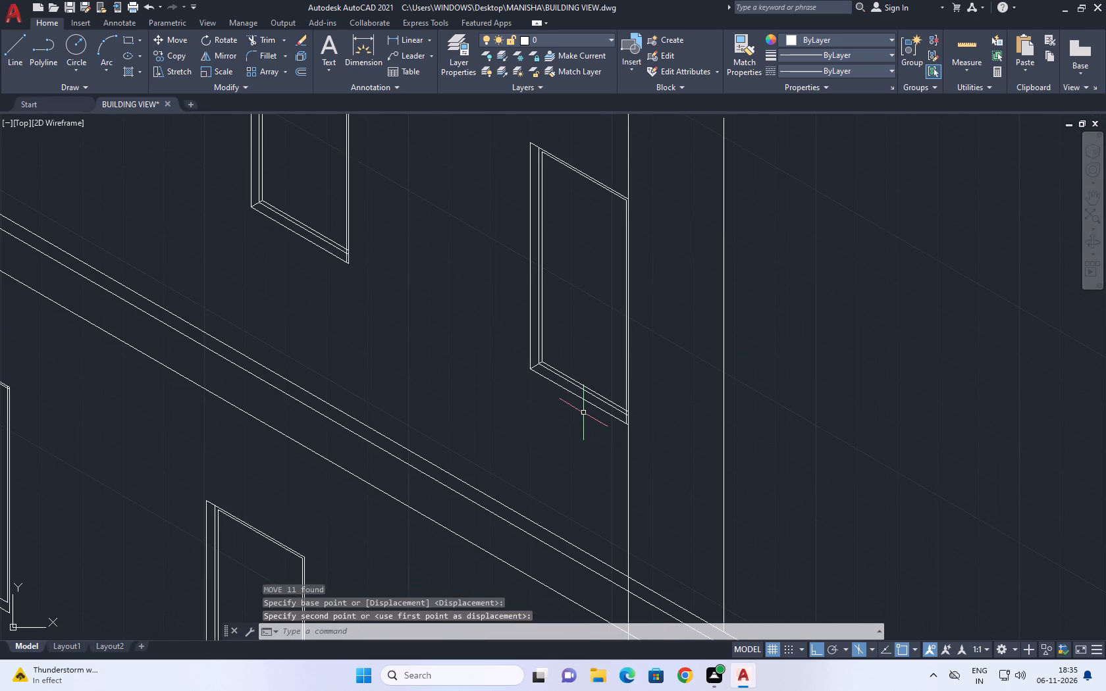
{"action": "type", "text": "tr"}
{"action": "key", "text": "space"}
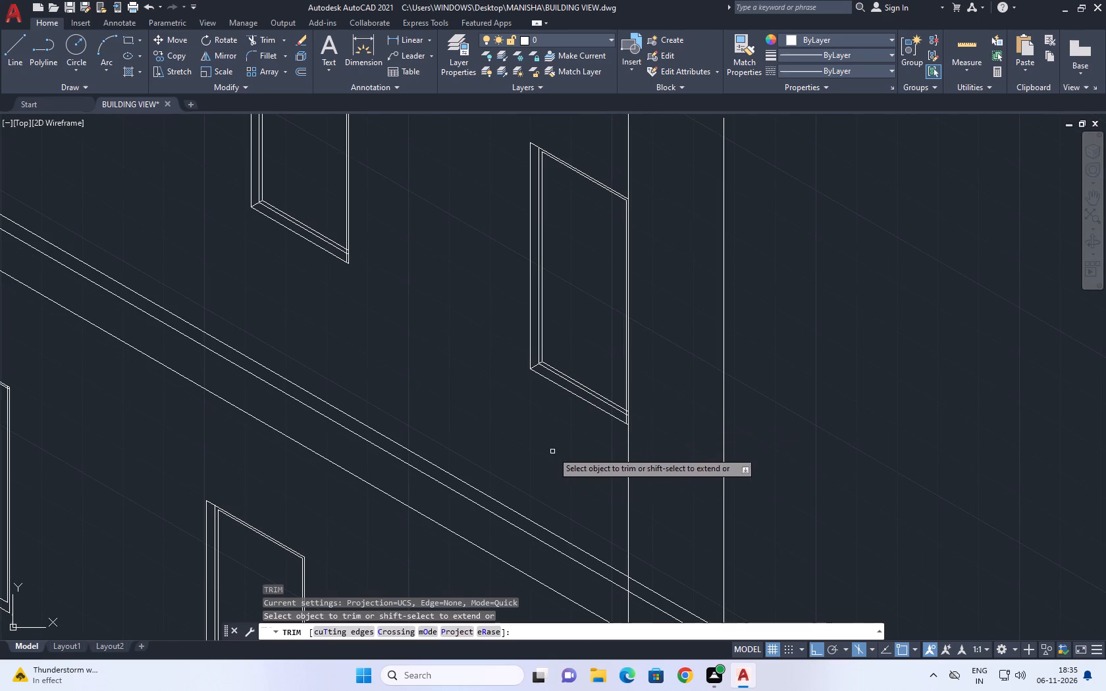
{"action": "scroll", "coordinate": [643, 421], "scroll_direction": "up", "scroll_amount": 5}
{"action": "scroll", "coordinate": [571, 437], "scroll_direction": "up", "scroll_amount": 1}
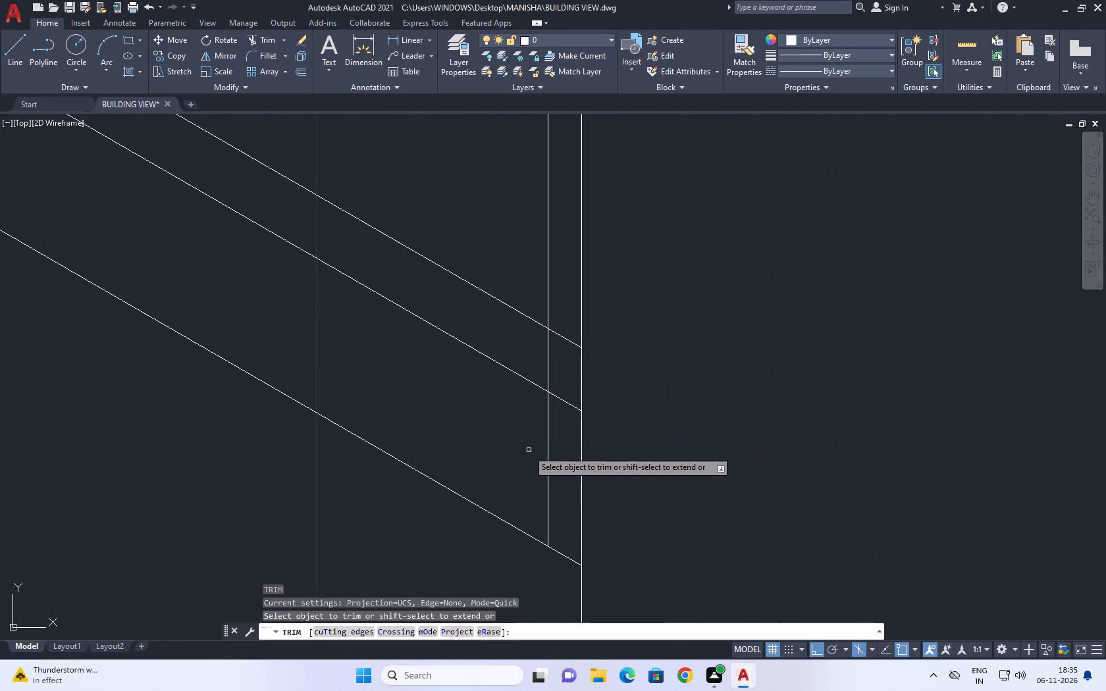
{"action": "left_click", "coordinate": [527, 450]}
{"action": "left_click", "coordinate": [565, 397]}
{"action": "middle_click_drag", "start_coordinate": [585, 372], "coordinate": [626, 428]}
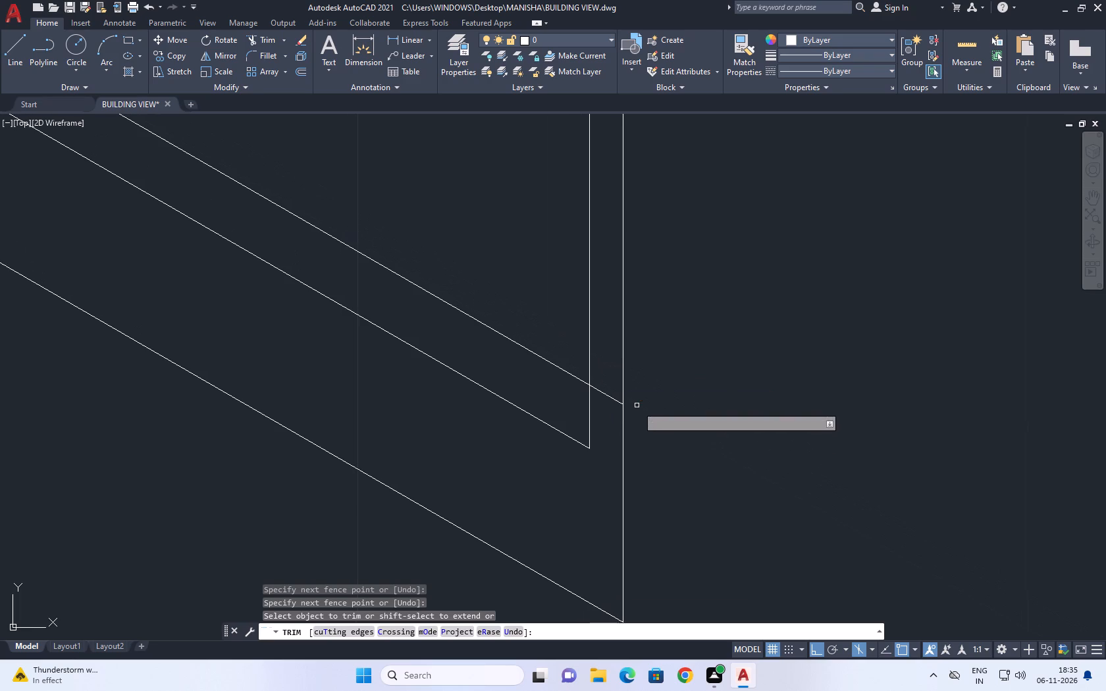
{"action": "left_click", "coordinate": [608, 390]}
{"action": "left_click", "coordinate": [609, 428]}
{"action": "scroll", "coordinate": [625, 413], "scroll_direction": "down", "scroll_amount": 5}
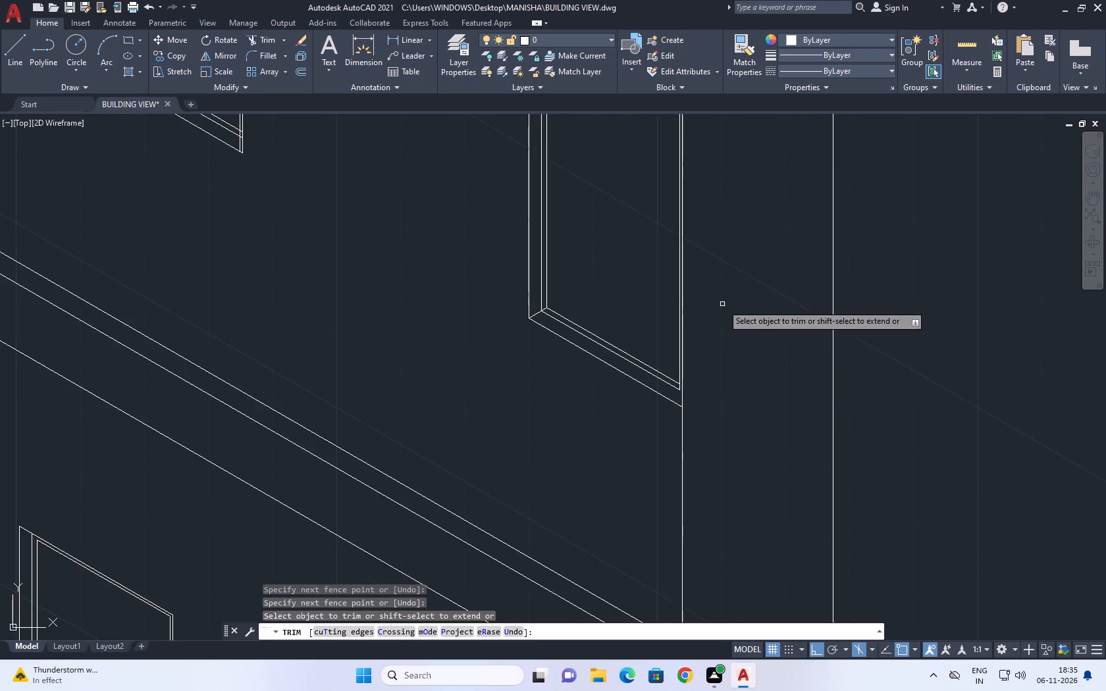
{"action": "middle_click_drag", "start_coordinate": [722, 304], "coordinate": [714, 419]}
{"action": "scroll", "coordinate": [714, 422], "scroll_direction": "down", "scroll_amount": 1}
{"action": "key", "text": "Escape"}
Erase the vertical guide line between the middle and top storeys' windows nearest the corner.
{"action": "middle_click_drag", "start_coordinate": [779, 330], "coordinate": [771, 374]}
{"action": "scroll", "coordinate": [771, 374], "scroll_direction": "down", "scroll_amount": 4}
{"action": "middle_click_drag", "start_coordinate": [806, 369], "coordinate": [772, 356]}
{"action": "scroll", "coordinate": [743, 415], "scroll_direction": "up", "scroll_amount": 2}
{"action": "left_click_drag", "start_coordinate": [731, 203], "coordinate": [724, 194]}
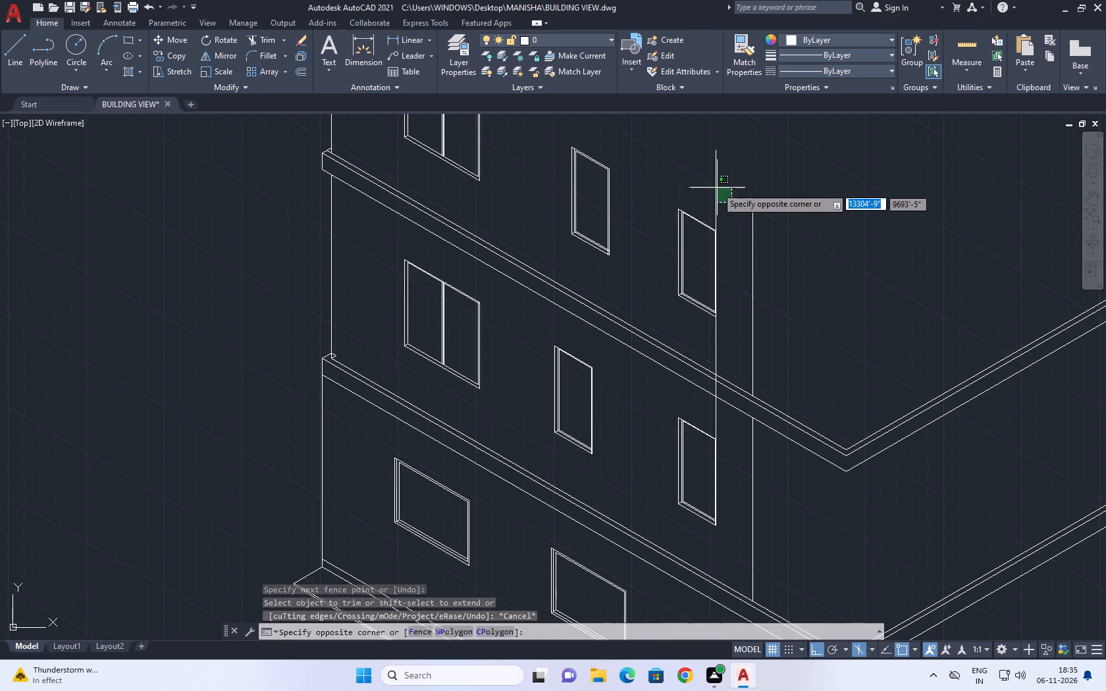
{"action": "left_click", "coordinate": [712, 182]}
{"action": "middle_click_drag", "start_coordinate": [702, 192], "coordinate": [553, 211]}
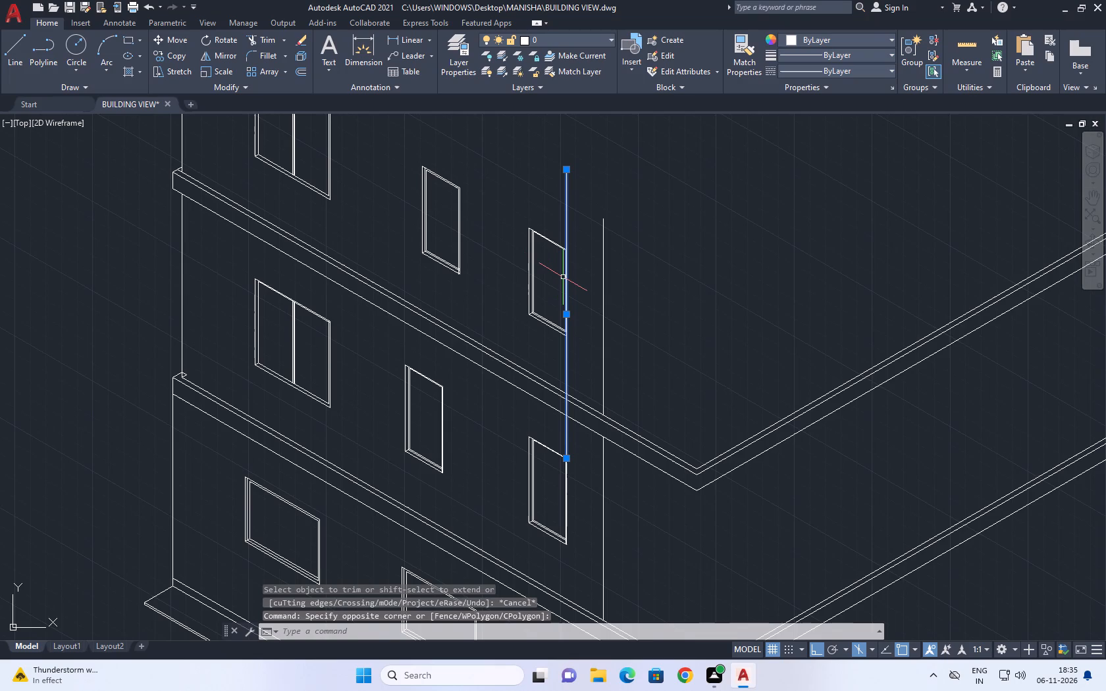
{"action": "key", "text": "Delete"}
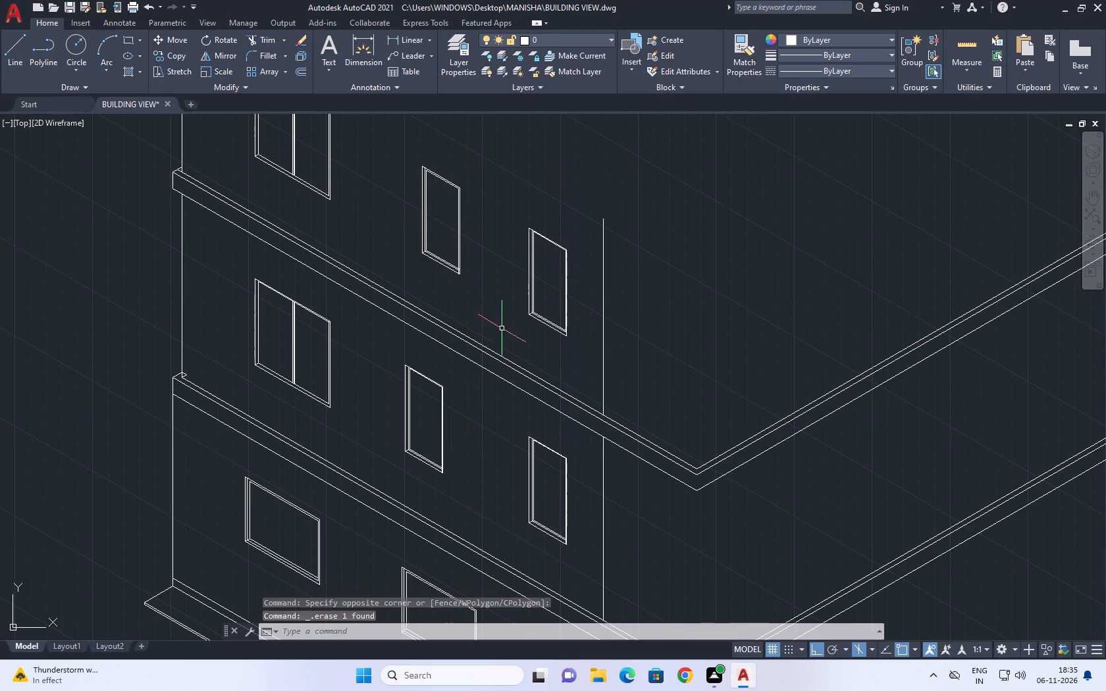
Draw a line about 22'-7" long from the top of the far wall edge, parallel to the floor bands, to the setback vertical corner line.
{"action": "middle_click_drag", "start_coordinate": [516, 340], "coordinate": [623, 411]}
{"action": "middle_click_drag", "start_coordinate": [559, 269], "coordinate": [608, 404]}
{"action": "scroll", "coordinate": [610, 409], "scroll_direction": "down", "scroll_amount": 1}
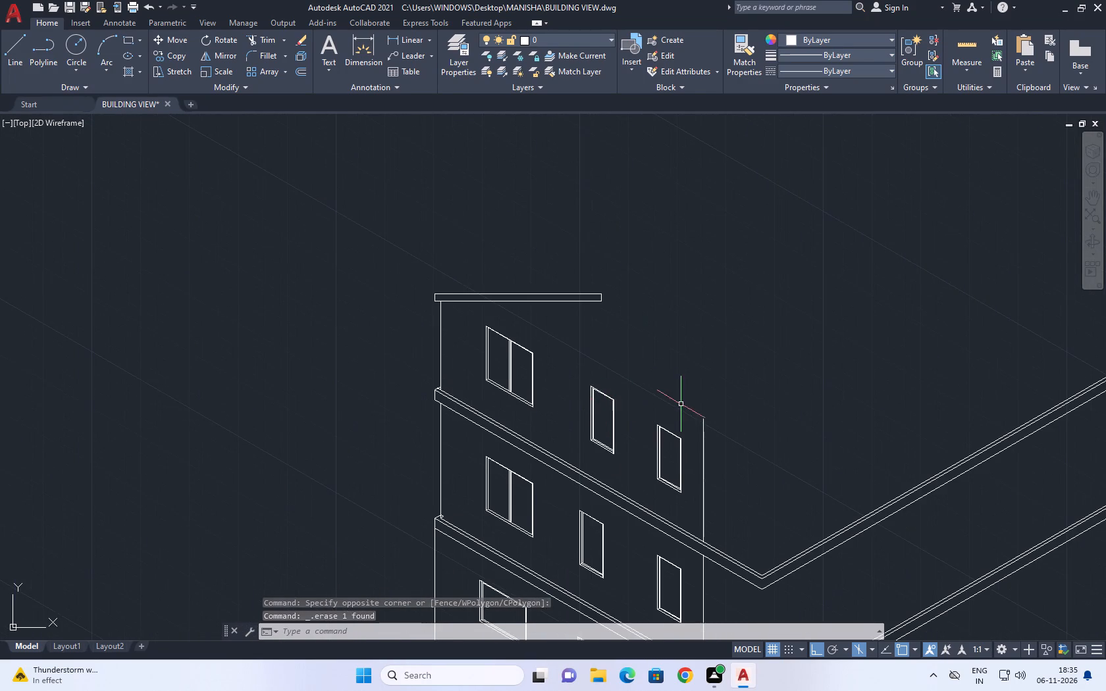
{"action": "middle_click_drag", "start_coordinate": [681, 404], "coordinate": [649, 407]}
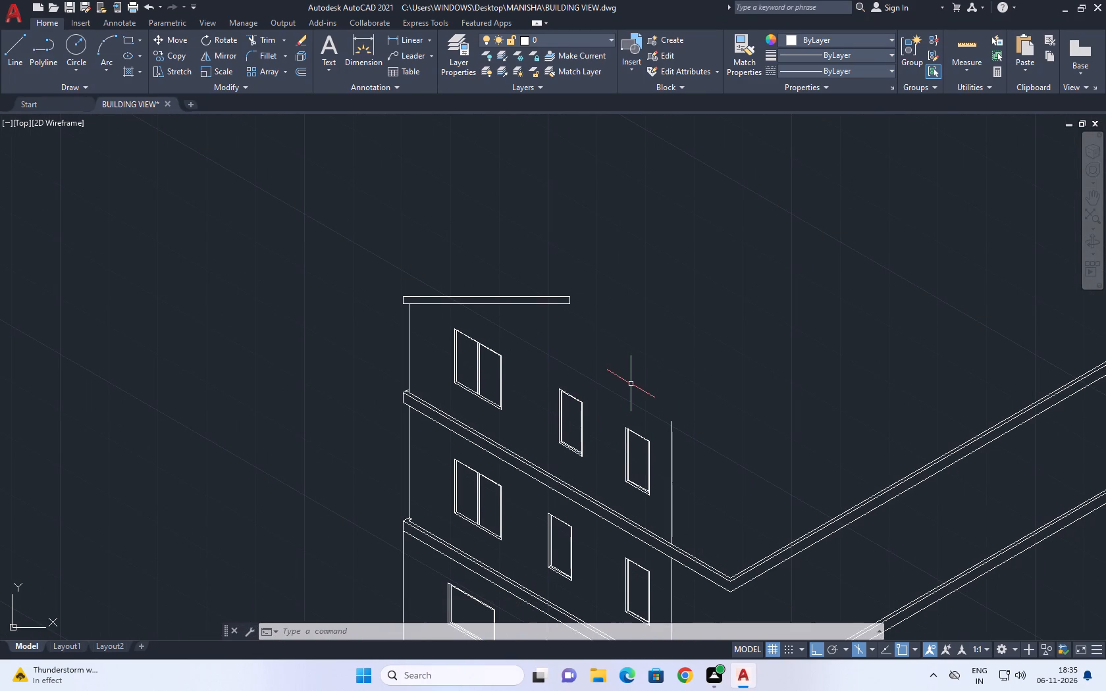
{"action": "middle_click_drag", "start_coordinate": [582, 299], "coordinate": [598, 338]}
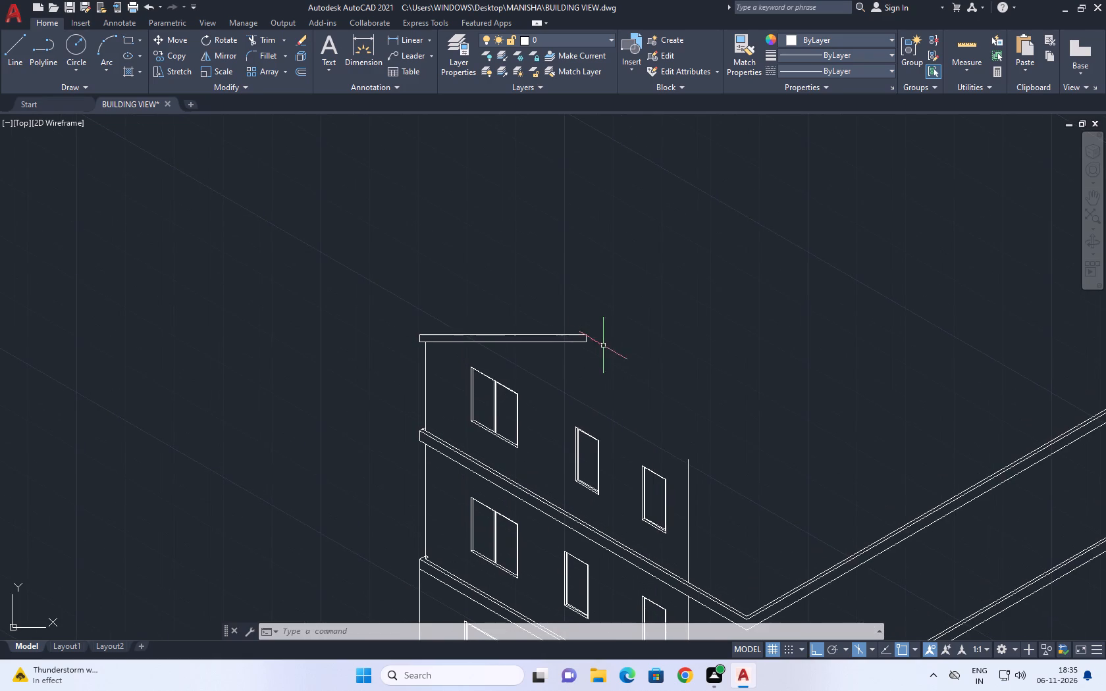
{"action": "middle_click", "coordinate": [654, 421]}
{"action": "type", "text": "l"}
{"action": "key", "text": "space"}
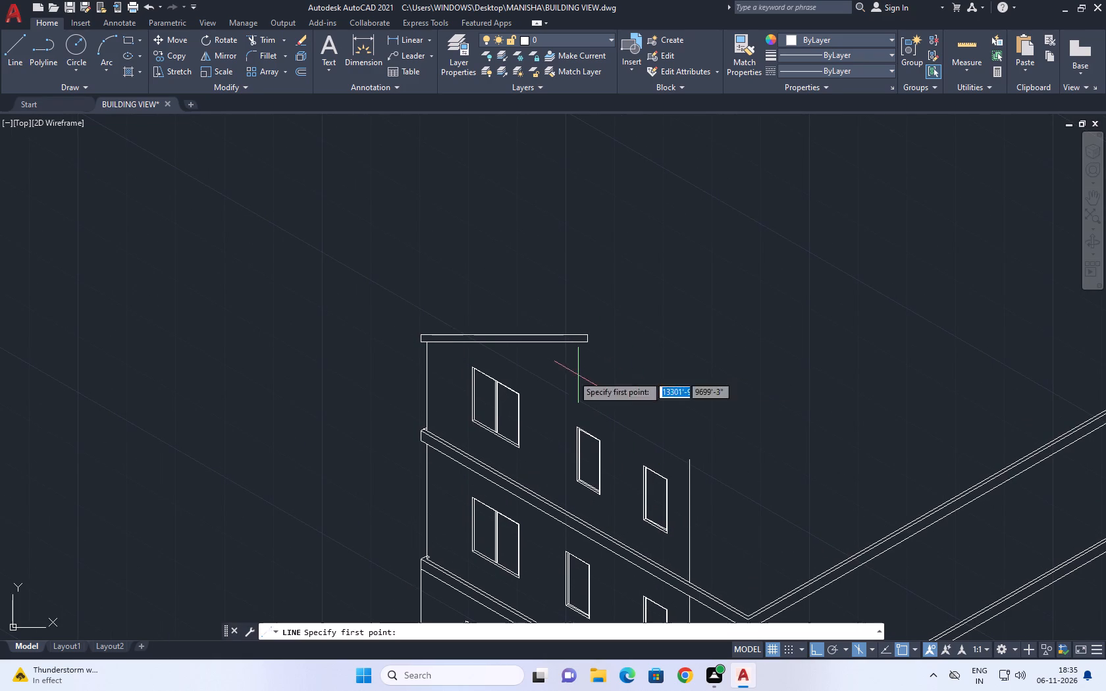
{"action": "scroll", "coordinate": [419, 334], "scroll_direction": "up", "scroll_amount": 2}
{"action": "left_click", "coordinate": [433, 356]}
{"action": "scroll", "coordinate": [540, 369], "scroll_direction": "down", "scroll_amount": 2}
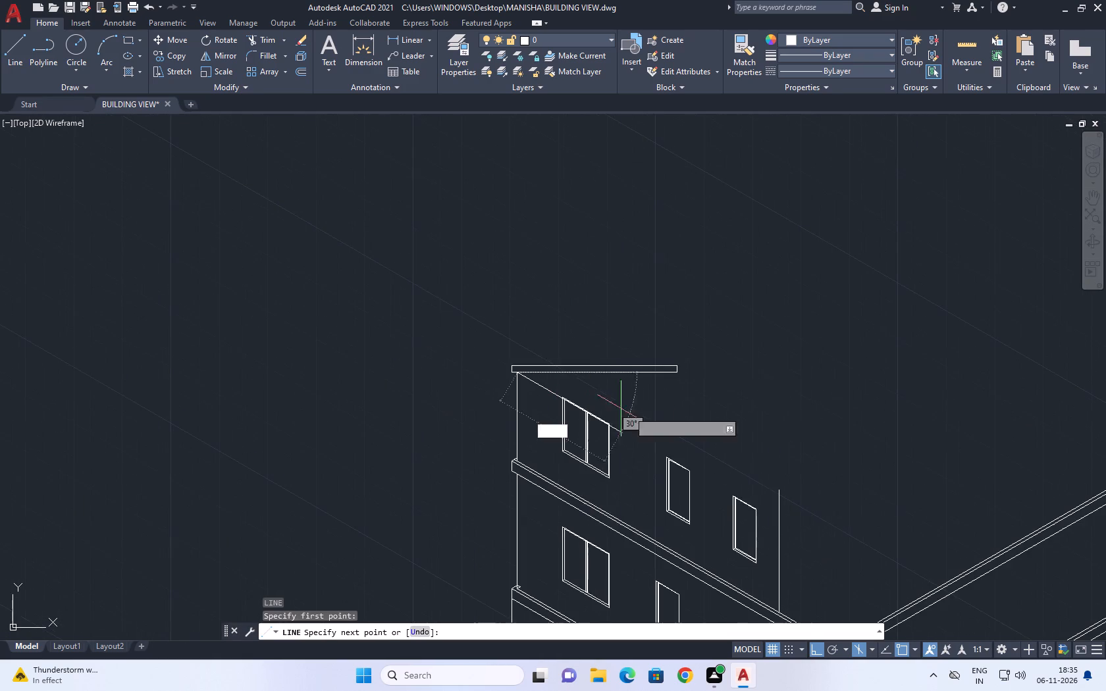
{"action": "scroll", "coordinate": [789, 517], "scroll_direction": "up", "scroll_amount": 2}
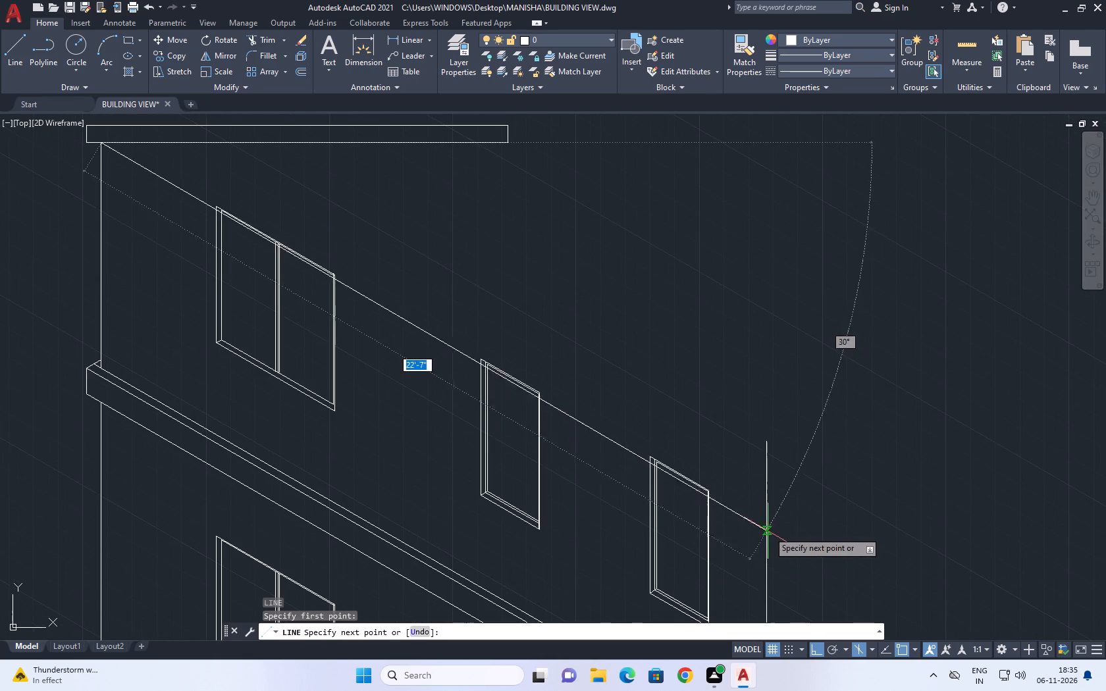
{"action": "scroll", "coordinate": [765, 527], "scroll_direction": "up", "scroll_amount": 2}
{"action": "left_click", "coordinate": [820, 553]}
{"action": "key", "text": "Escape"}
Trim the new slanted wall line where it meets the setback vertical corner line.
{"action": "type", "text": "tr"}
{"action": "key", "text": "space"}
{"action": "left_click", "coordinate": [812, 521]}
{"action": "left_click", "coordinate": [801, 561]}
{"action": "scroll", "coordinate": [808, 505], "scroll_direction": "down", "scroll_amount": 2}
{"action": "key", "text": "Escape"}
{"action": "middle_click_drag", "start_coordinate": [576, 347], "coordinate": [627, 439]}
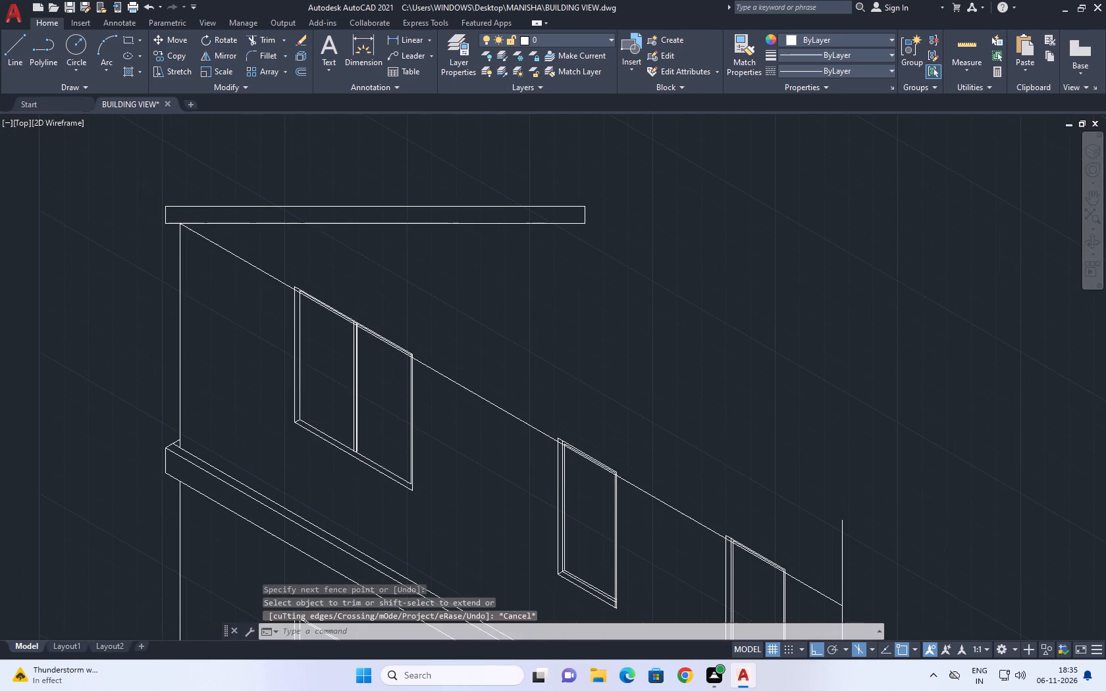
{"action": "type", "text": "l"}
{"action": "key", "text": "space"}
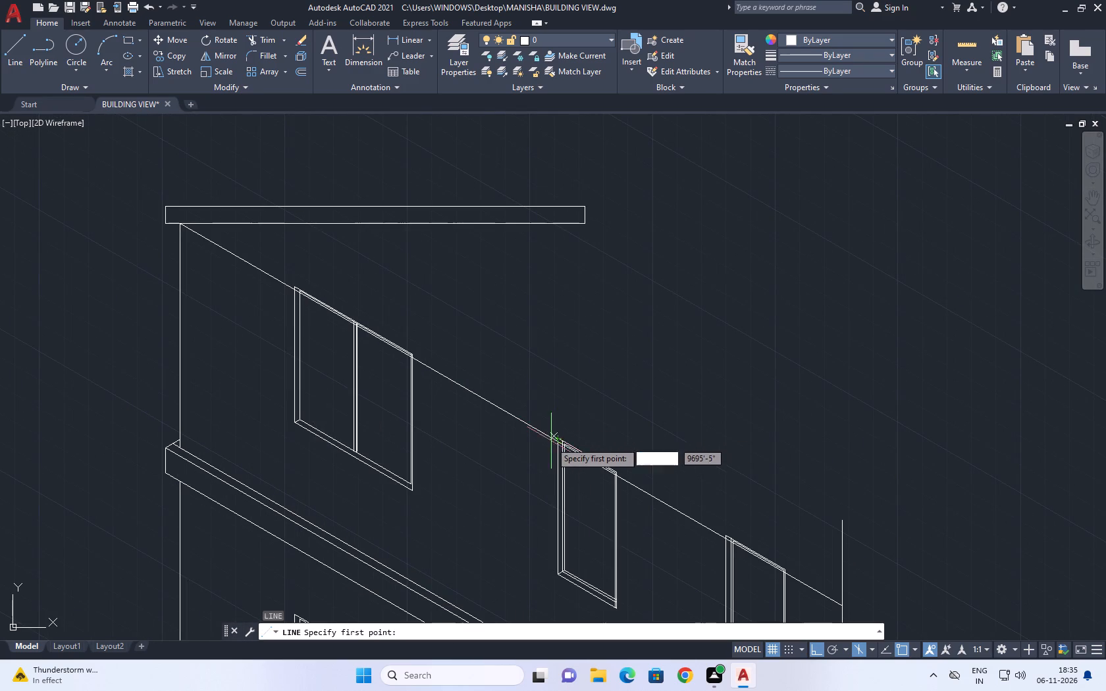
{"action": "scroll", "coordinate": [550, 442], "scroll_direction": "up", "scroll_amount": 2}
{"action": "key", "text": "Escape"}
Move the top storey's slanted wall line straight down to just below the window sills.
{"action": "left_click", "coordinate": [518, 403]}
{"action": "left_click_drag", "start_coordinate": [497, 434], "coordinate": [494, 441]}
{"action": "scroll", "coordinate": [510, 410], "scroll_direction": "down", "scroll_amount": 2}
{"action": "middle_click_drag", "start_coordinate": [573, 460], "coordinate": [626, 268]}
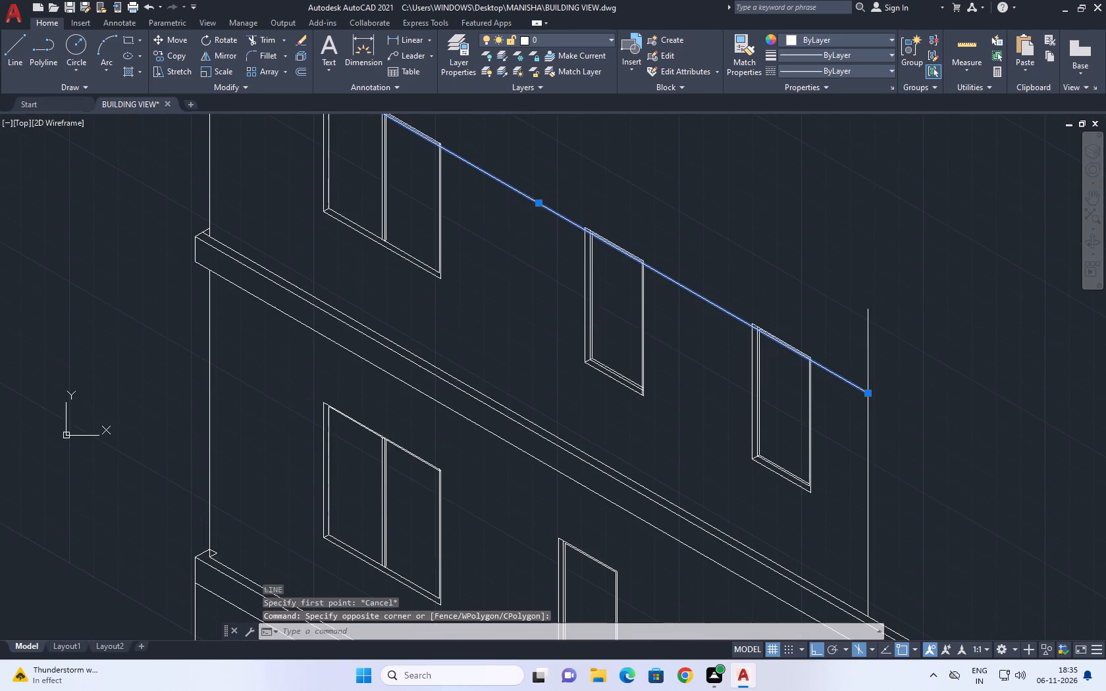
{"action": "type", "text": "m"}
{"action": "key", "text": "space"}
{"action": "left_click", "coordinate": [704, 368]}
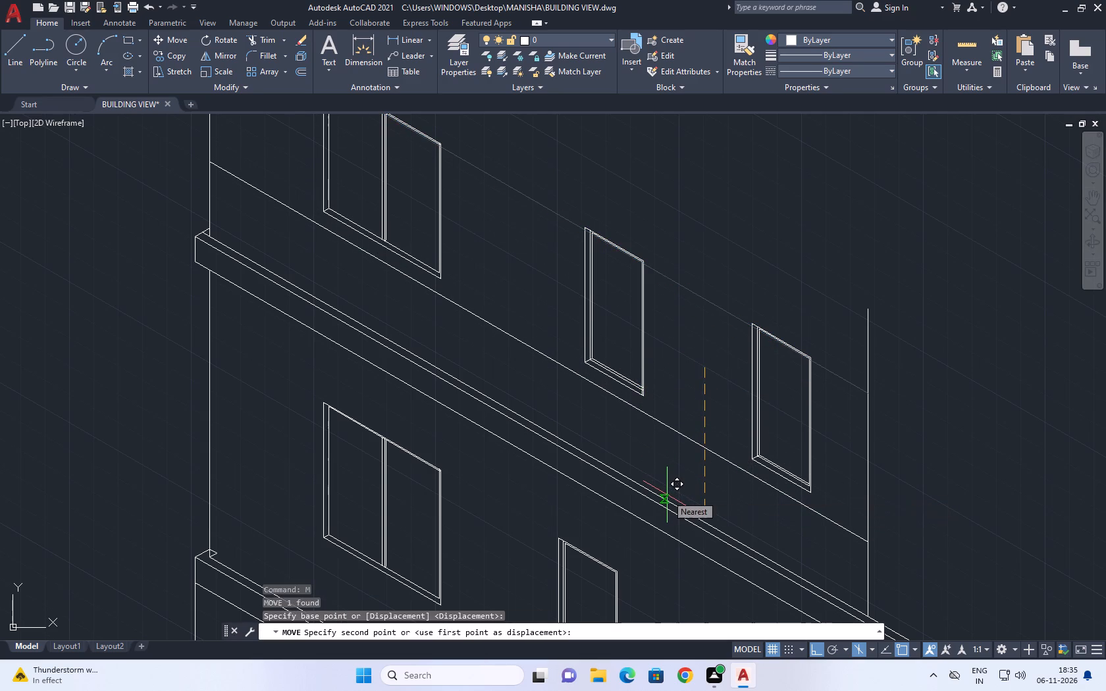
{"action": "left_click", "coordinate": [701, 509]}
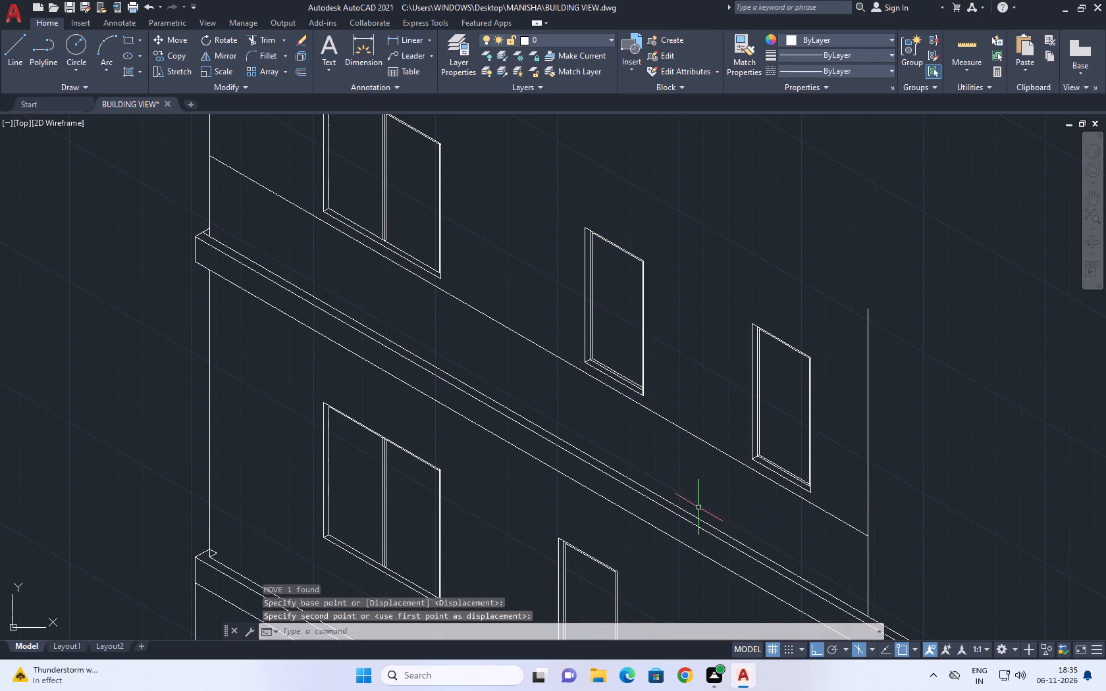
Draw a vertical guide line from the midpoint of the moved slanted line up past the horizontal roof band.
{"action": "middle_click_drag", "start_coordinate": [600, 334], "coordinate": [600, 363]}
{"action": "type", "text": "l"}
{"action": "key", "text": "space"}
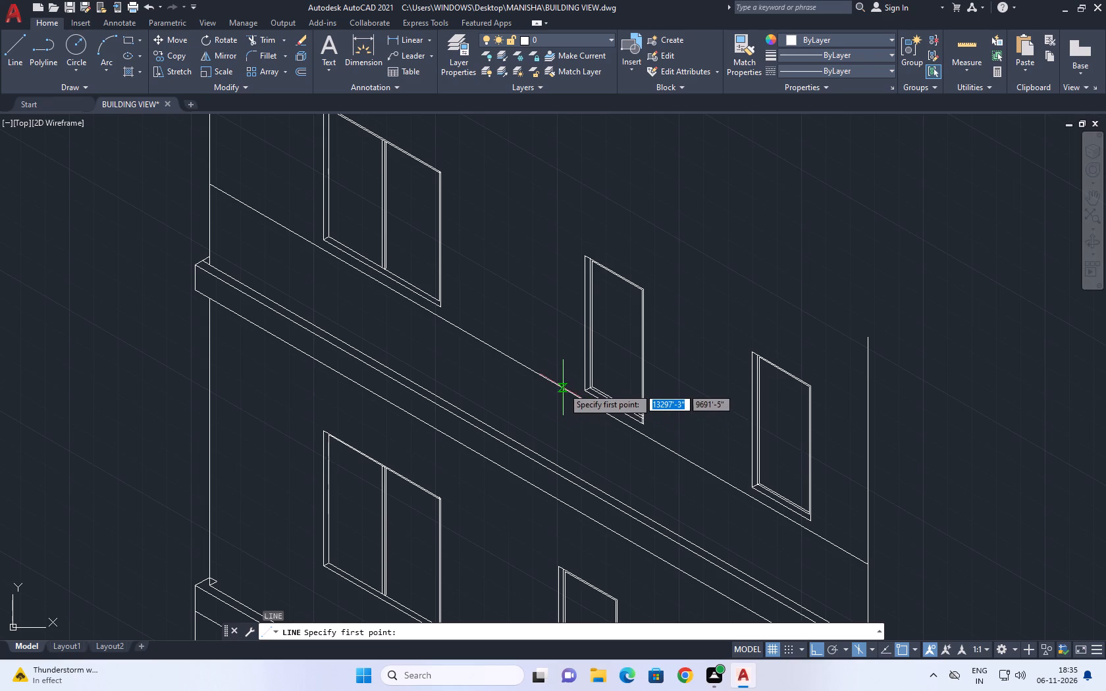
{"action": "left_click", "coordinate": [538, 374]}
{"action": "scroll", "coordinate": [593, 275], "scroll_direction": "down", "scroll_amount": 2}
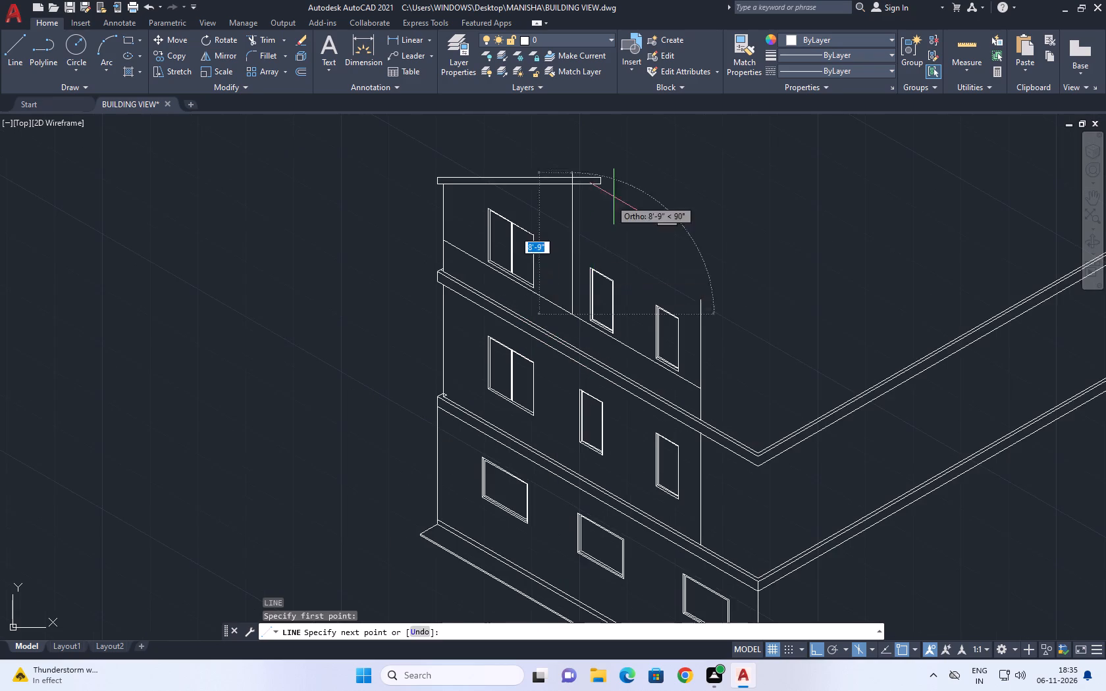
{"action": "middle_click_drag", "start_coordinate": [613, 212], "coordinate": [601, 278]}
{"action": "left_click", "coordinate": [566, 194]}
{"action": "key", "text": "Escape"}
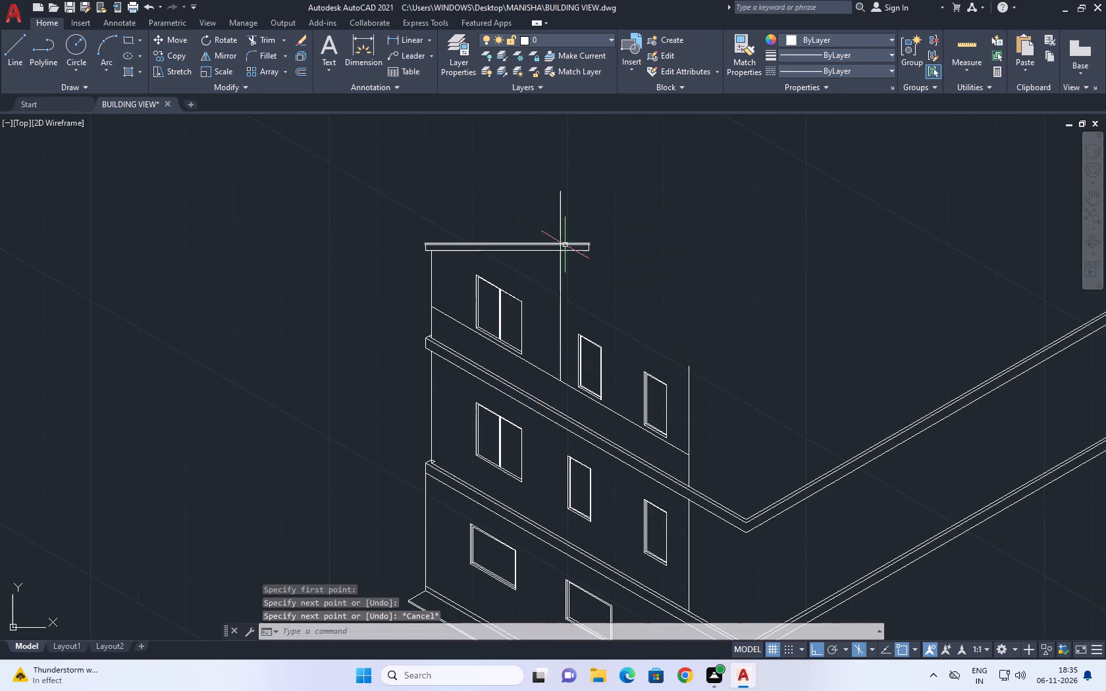
Trim the roof band beyond the vertical guide, and trim the guide above and below the band so it closes the band's end.
{"action": "scroll", "coordinate": [565, 245], "scroll_direction": "up", "scroll_amount": 1}
{"action": "middle_click_drag", "start_coordinate": [583, 265], "coordinate": [614, 228]}
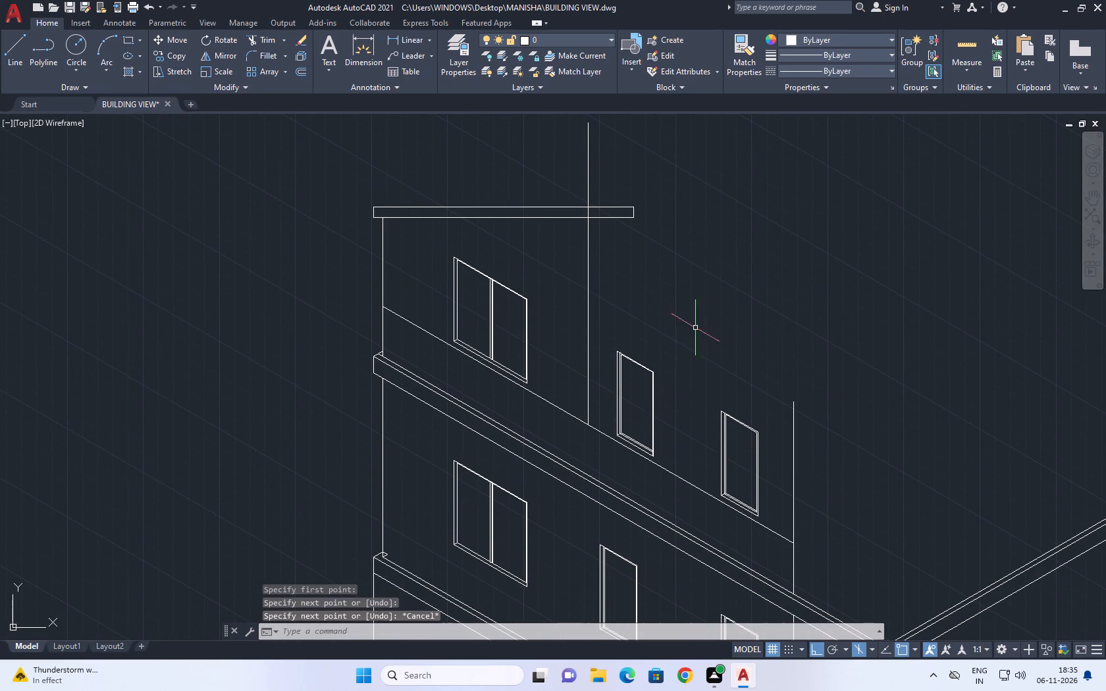
{"action": "type", "text": "tr"}
{"action": "key", "text": "space"}
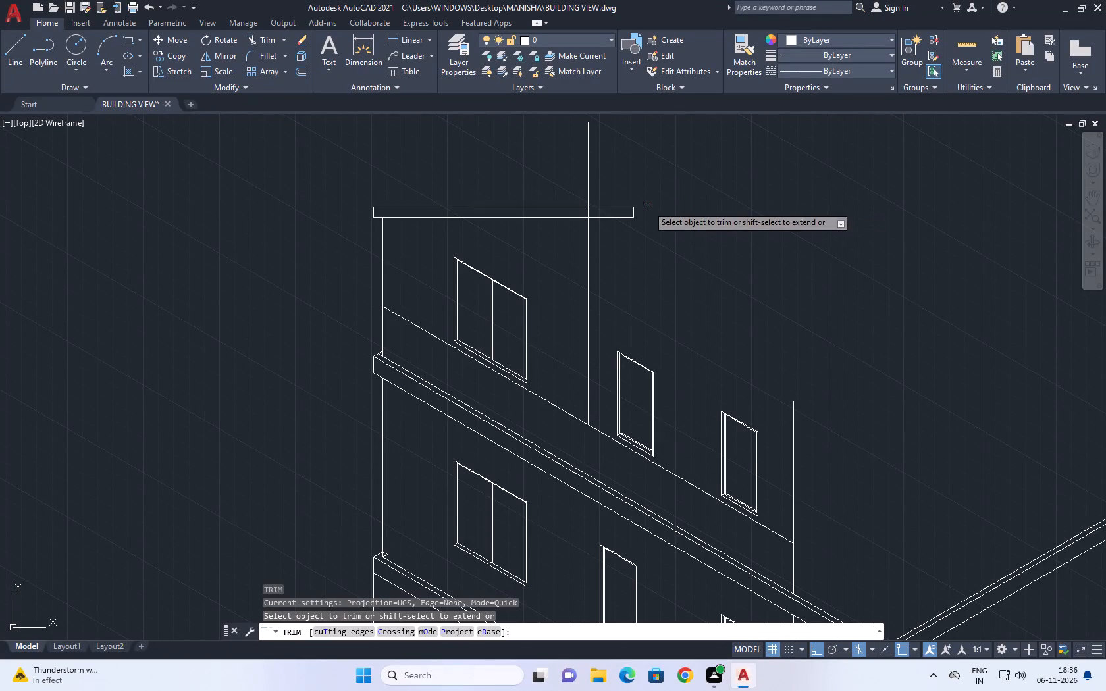
{"action": "left_click", "coordinate": [609, 202]}
{"action": "left_click_drag", "start_coordinate": [608, 247], "coordinate": [606, 253]}
{"action": "left_click", "coordinate": [639, 211]}
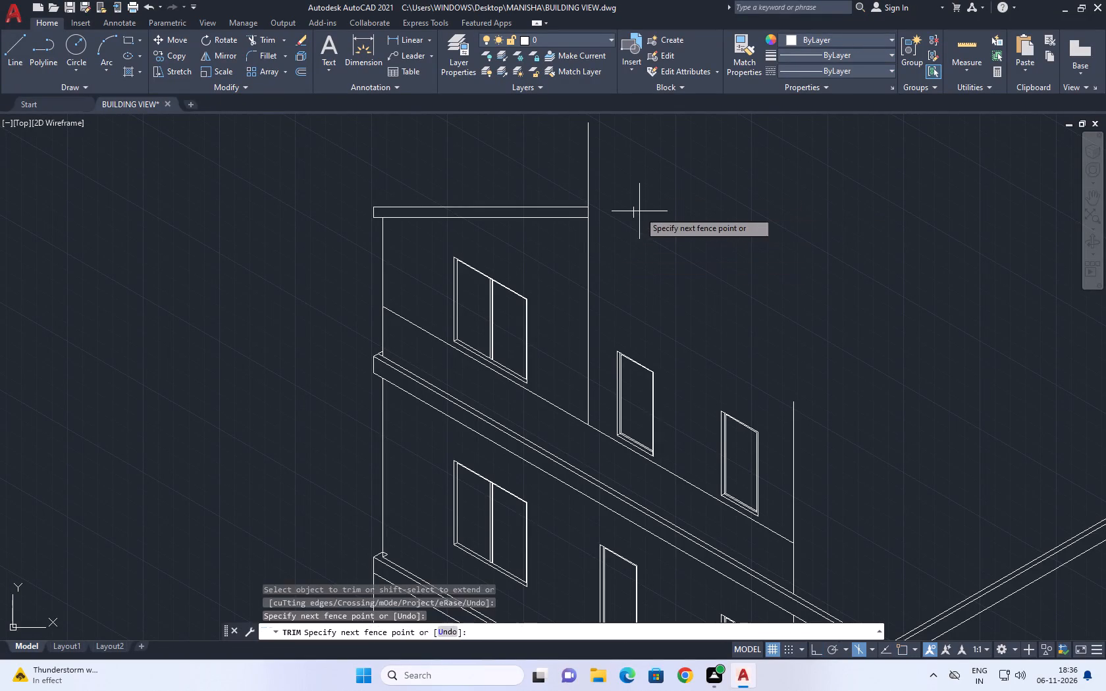
{"action": "left_click", "coordinate": [618, 215]}
{"action": "left_click_drag", "start_coordinate": [601, 156], "coordinate": [600, 149]}
{"action": "left_click", "coordinate": [551, 157]}
{"action": "left_click_drag", "start_coordinate": [681, 256], "coordinate": [673, 257]}
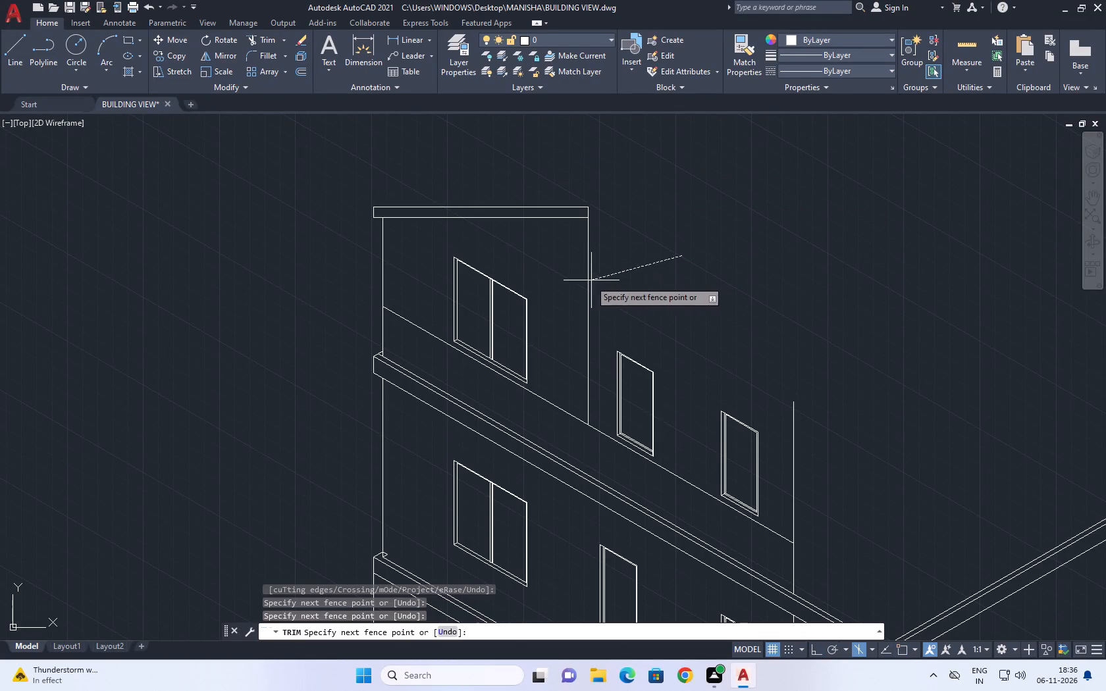
{"action": "left_click", "coordinate": [580, 274]}
{"action": "key", "text": "Escape"}
Copy the top storey's setback vertical corner line 6" outward, parallel to the floor bands.
{"action": "middle_click_drag", "start_coordinate": [758, 300], "coordinate": [712, 267]}
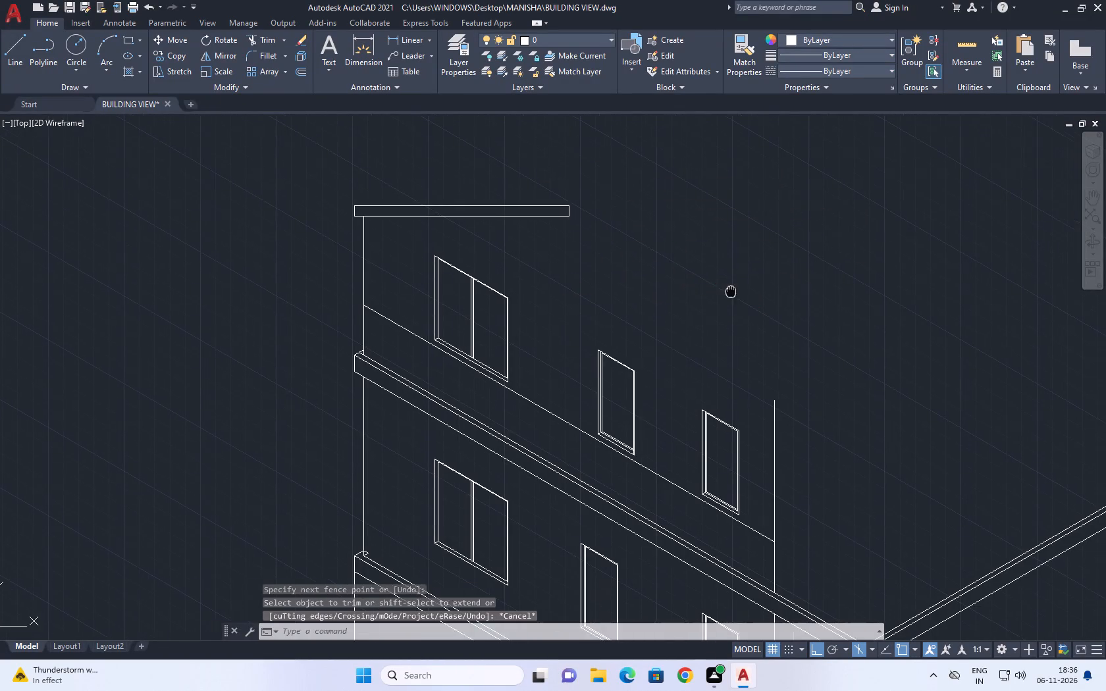
{"action": "middle_click_drag", "start_coordinate": [712, 267], "coordinate": [646, 191]}
{"action": "left_click_drag", "start_coordinate": [704, 346], "coordinate": [668, 336]}
{"action": "left_click", "coordinate": [665, 320]}
{"action": "middle_click_drag", "start_coordinate": [722, 338], "coordinate": [672, 339]}
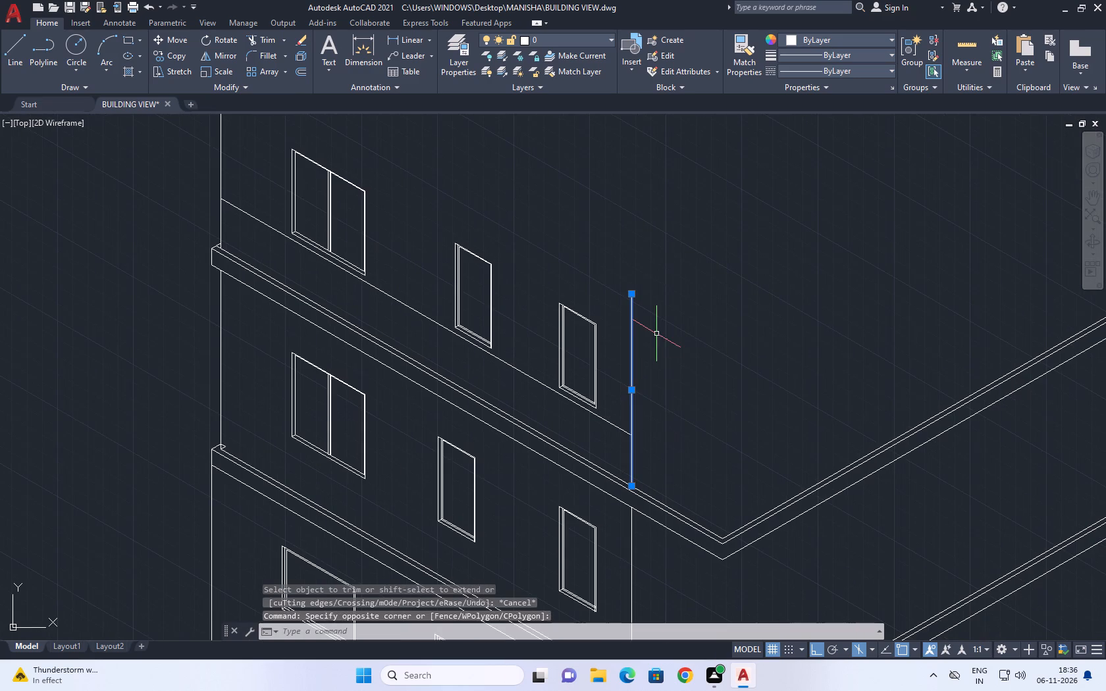
{"action": "key", "text": "c"}
{"action": "key", "text": "o"}
{"action": "key", "text": "space"}
{"action": "left_click", "coordinate": [648, 348]}
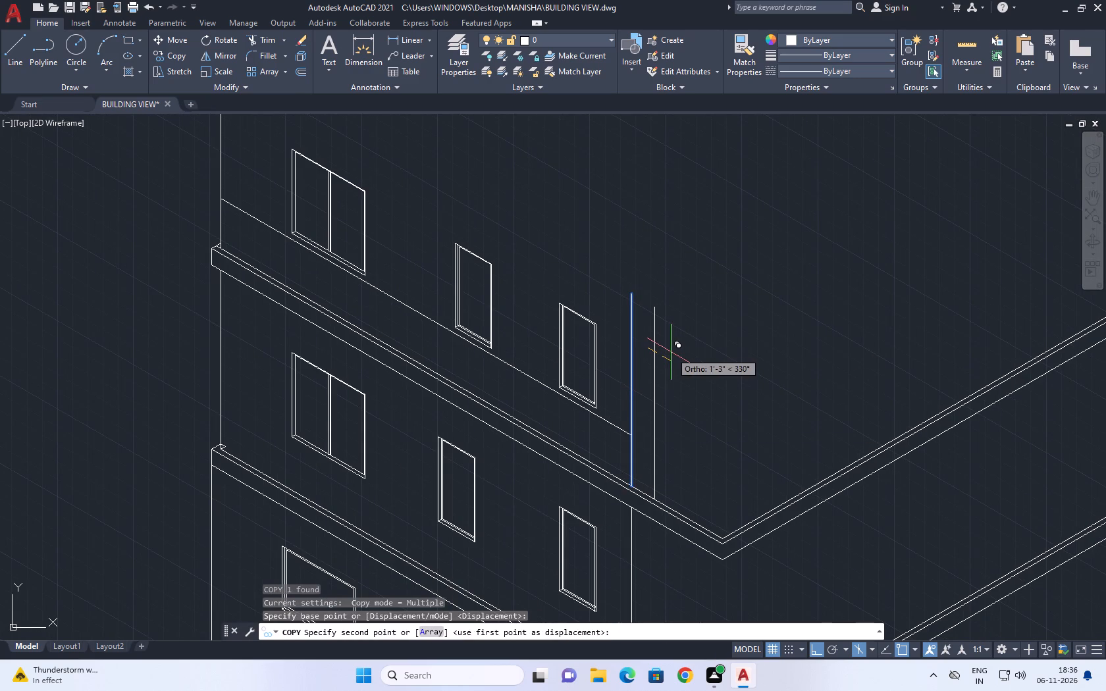
{"action": "type", "text": "6"}
{"action": "key", "text": "space"}
{"action": "key", "text": "Escape"}
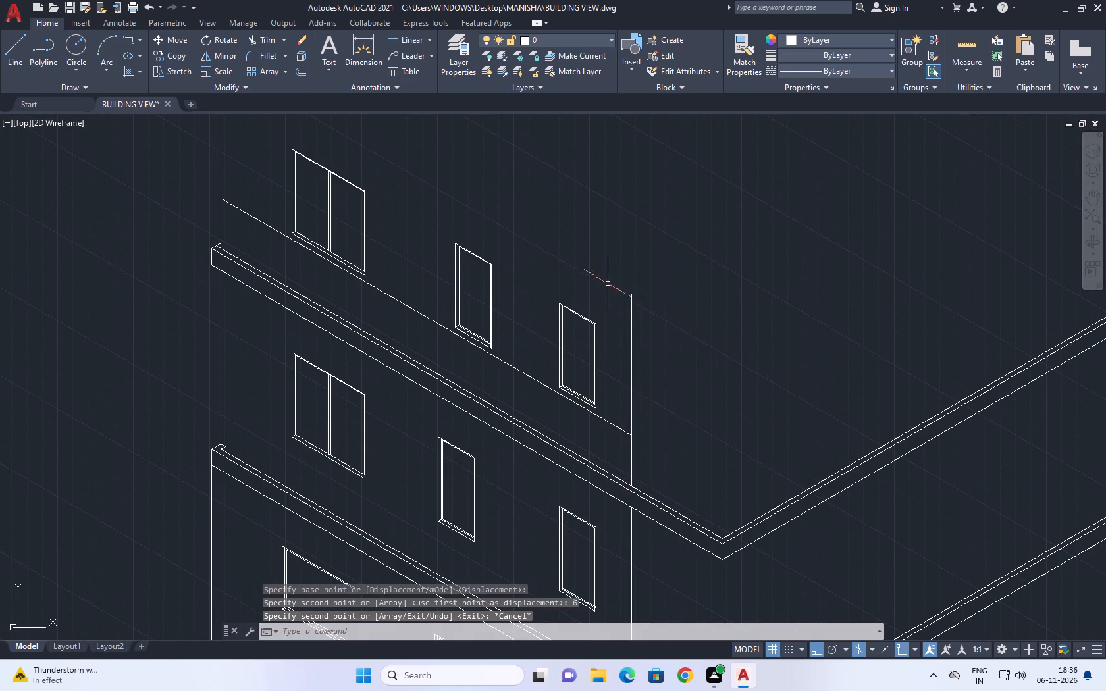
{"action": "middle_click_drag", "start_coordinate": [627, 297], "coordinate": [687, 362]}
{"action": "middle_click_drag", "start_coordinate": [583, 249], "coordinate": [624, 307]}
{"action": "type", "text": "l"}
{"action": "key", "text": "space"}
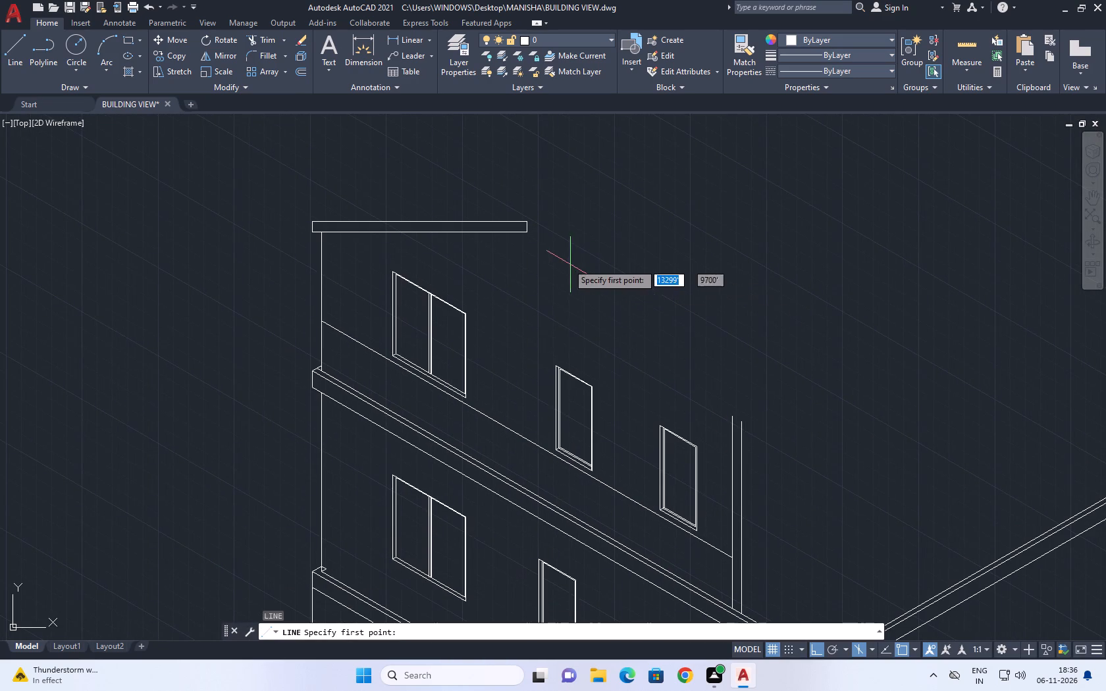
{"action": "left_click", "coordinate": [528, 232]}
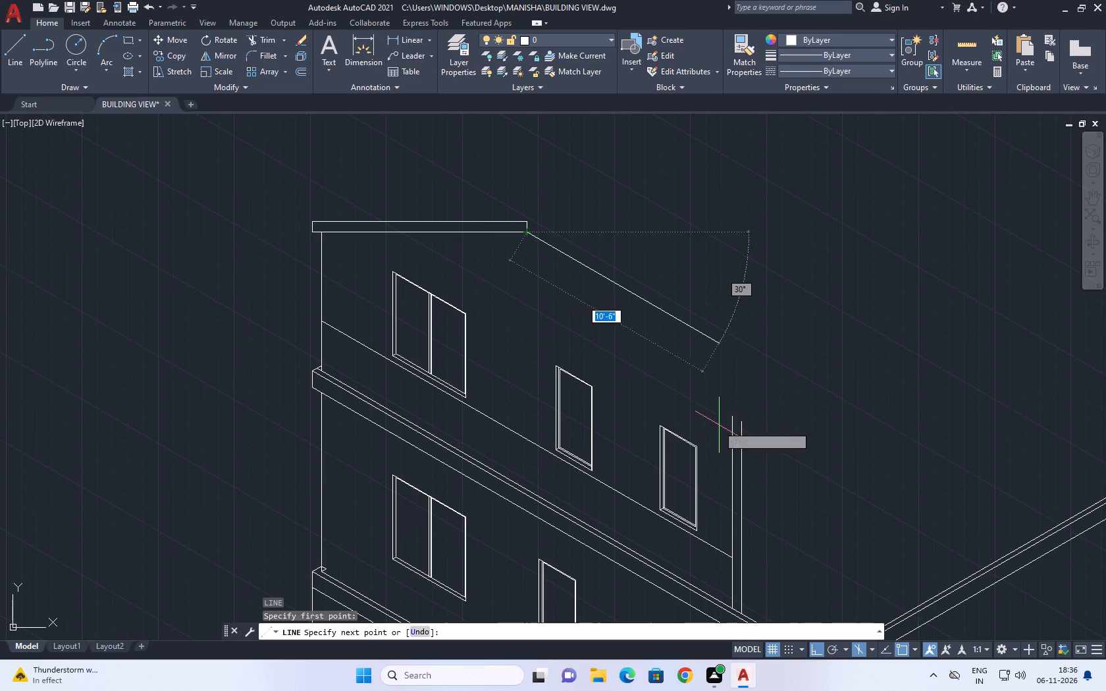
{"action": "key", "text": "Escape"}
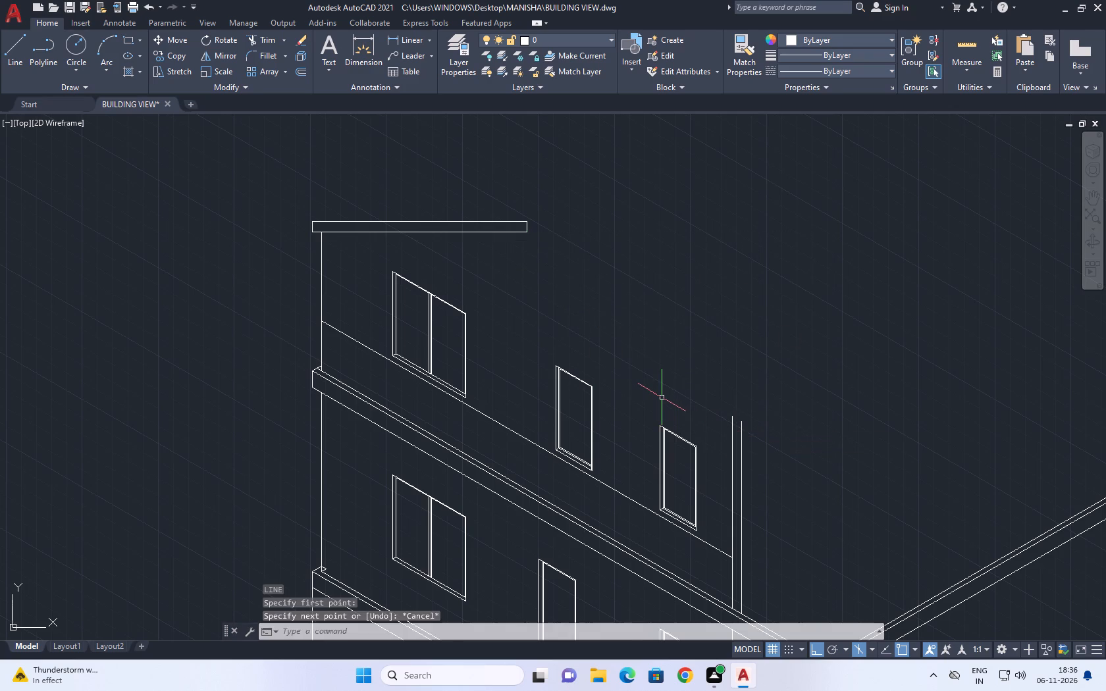
Draw a construction line from the top of the far wall edge, parallel to the floor bands, past both vertical corner lines.
{"action": "type", "text": "l"}
{"action": "key", "text": "space"}
{"action": "left_click", "coordinate": [319, 234]}
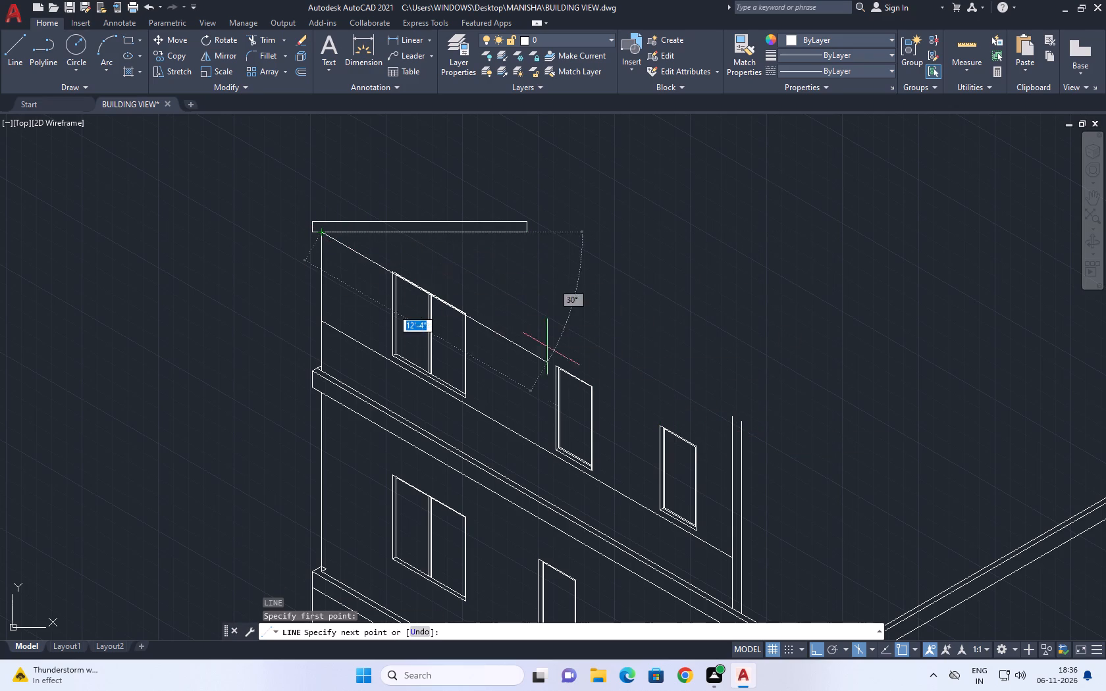
{"action": "scroll", "coordinate": [757, 481], "scroll_direction": "up", "scroll_amount": 1}
{"action": "left_click", "coordinate": [767, 485]}
{"action": "key", "text": "Escape"}
Draw the sloping roof line from the construction line's intersection with the setback corner to the lower end of the roof band.
{"action": "scroll", "coordinate": [744, 426], "scroll_direction": "down", "scroll_amount": 1}
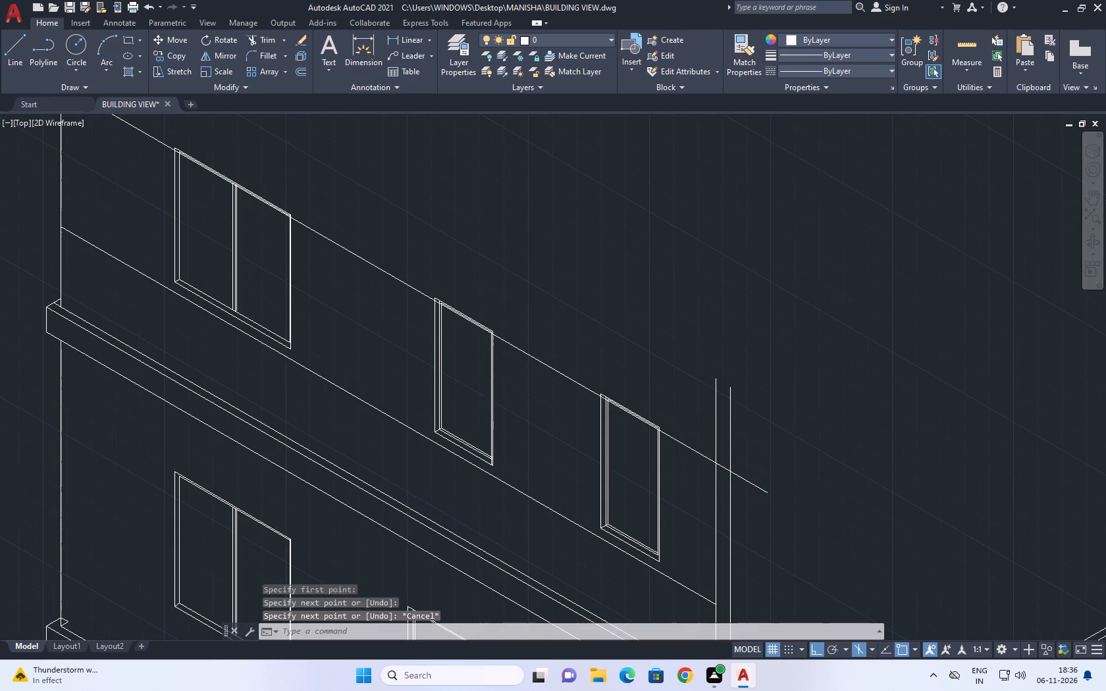
{"action": "type", "text": "l"}
{"action": "key", "text": "space"}
{"action": "left_click", "coordinate": [726, 449]}
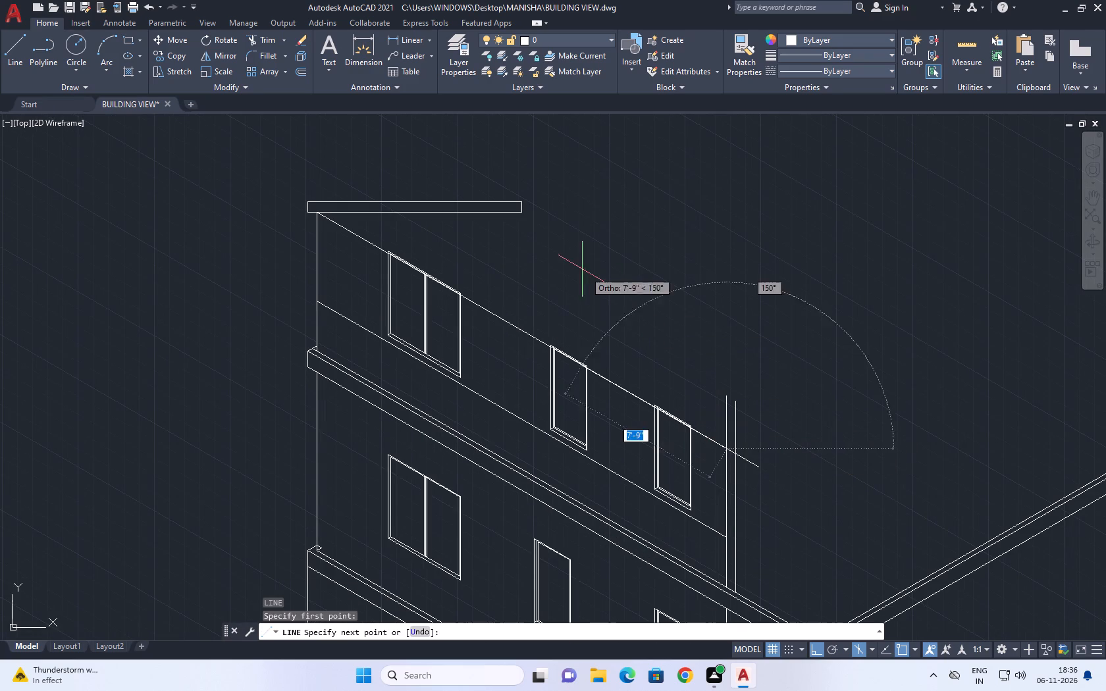
{"action": "left_click", "coordinate": [523, 215]}
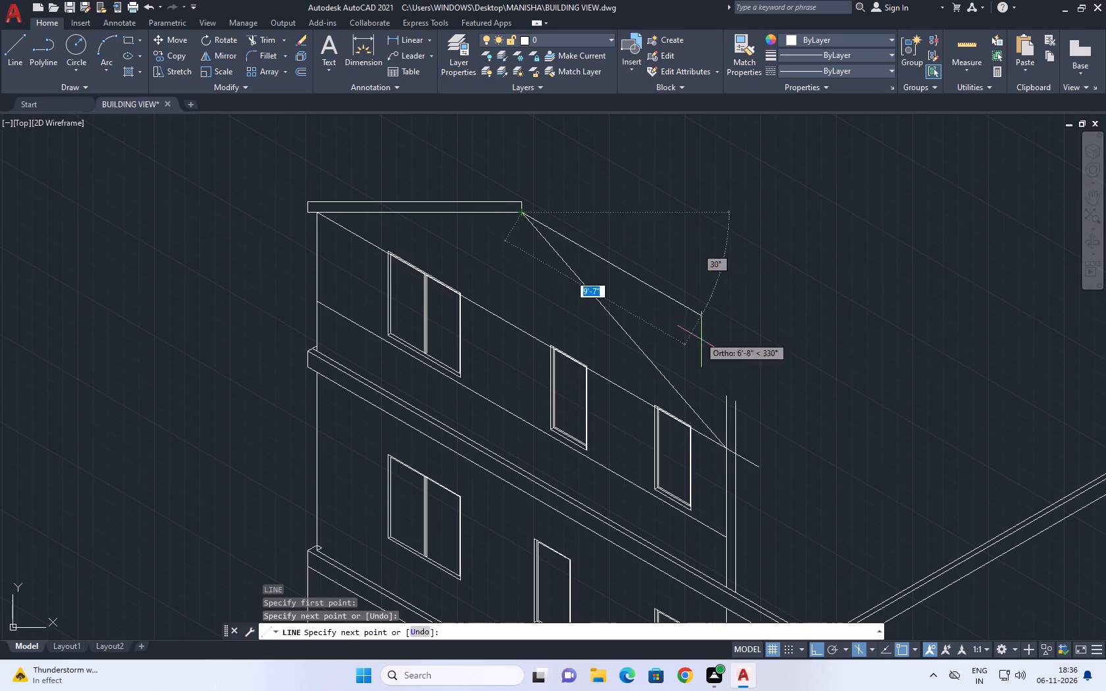
{"action": "key", "text": "space"}
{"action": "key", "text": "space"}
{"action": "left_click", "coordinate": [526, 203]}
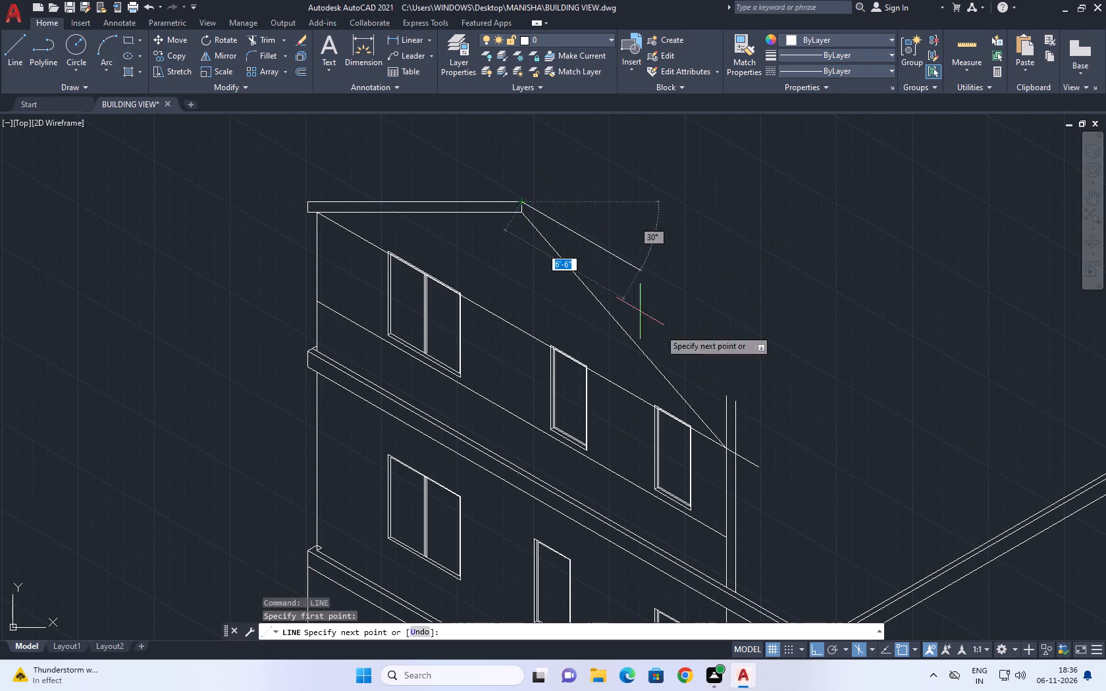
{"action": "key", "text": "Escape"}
Copy the sloping roof line 6" straight up to form the roof's upper edge.
{"action": "left_click_drag", "start_coordinate": [666, 329], "coordinate": [645, 330]}
{"action": "left_click", "coordinate": [598, 349]}
{"action": "middle_click_drag", "start_coordinate": [708, 319], "coordinate": [677, 338]}
{"action": "key", "text": "c"}
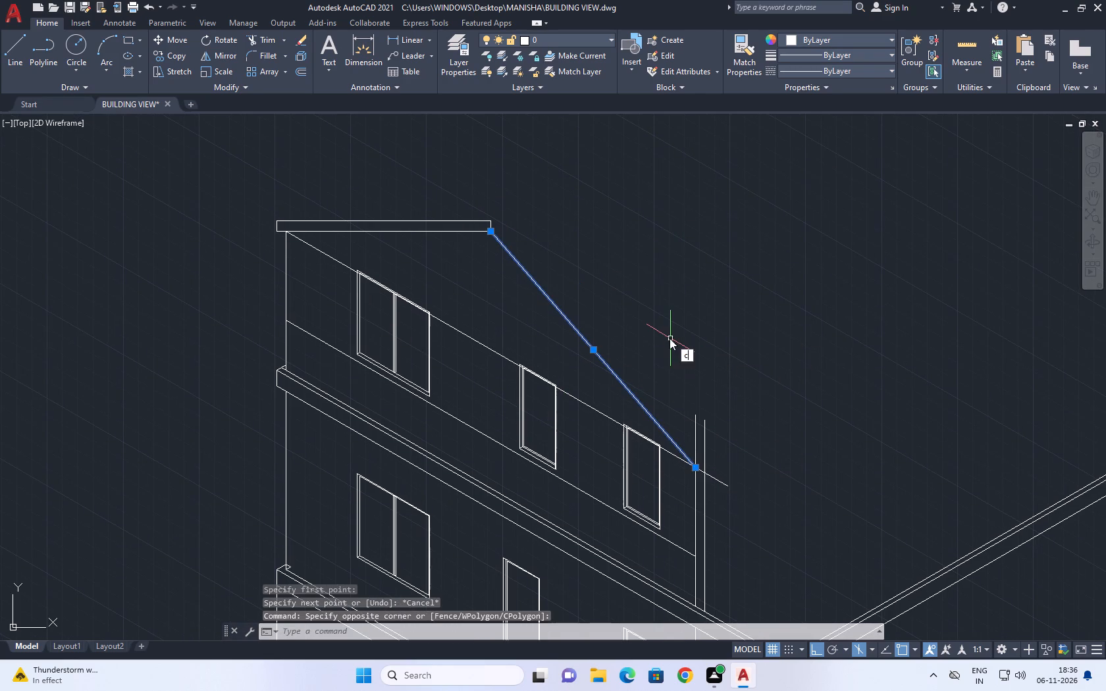
{"action": "type", "text": "o"}
{"action": "key", "text": "space"}
{"action": "left_click", "coordinate": [661, 344]}
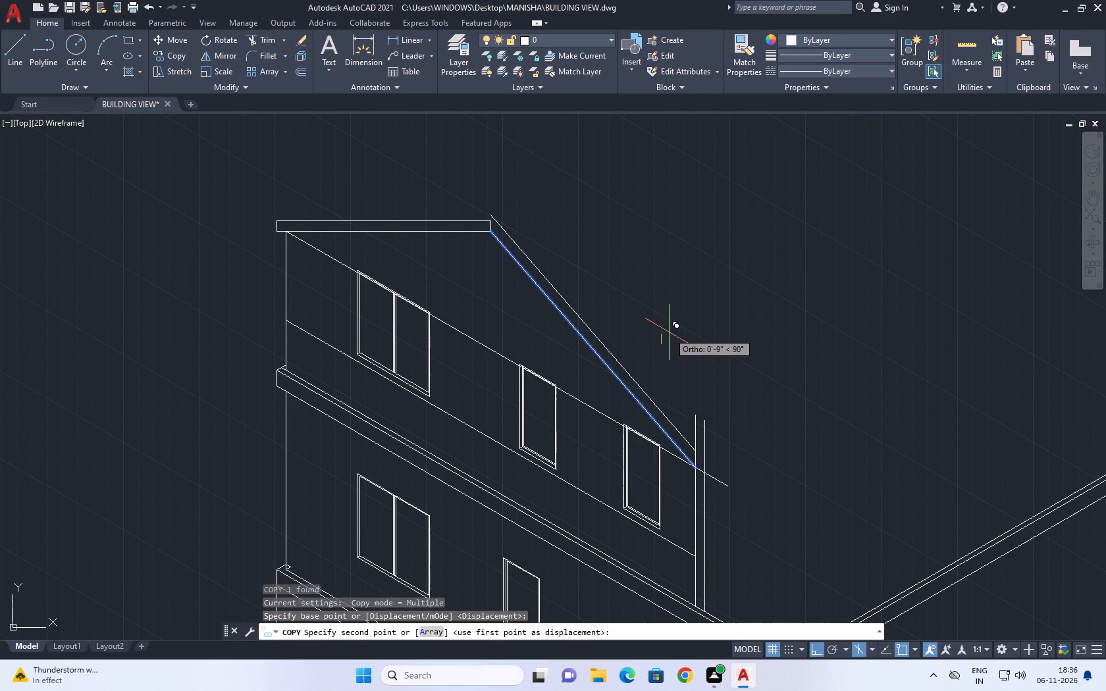
{"action": "type", "text": "6"}
{"action": "key", "text": "space"}
{"action": "key", "text": "Escape"}
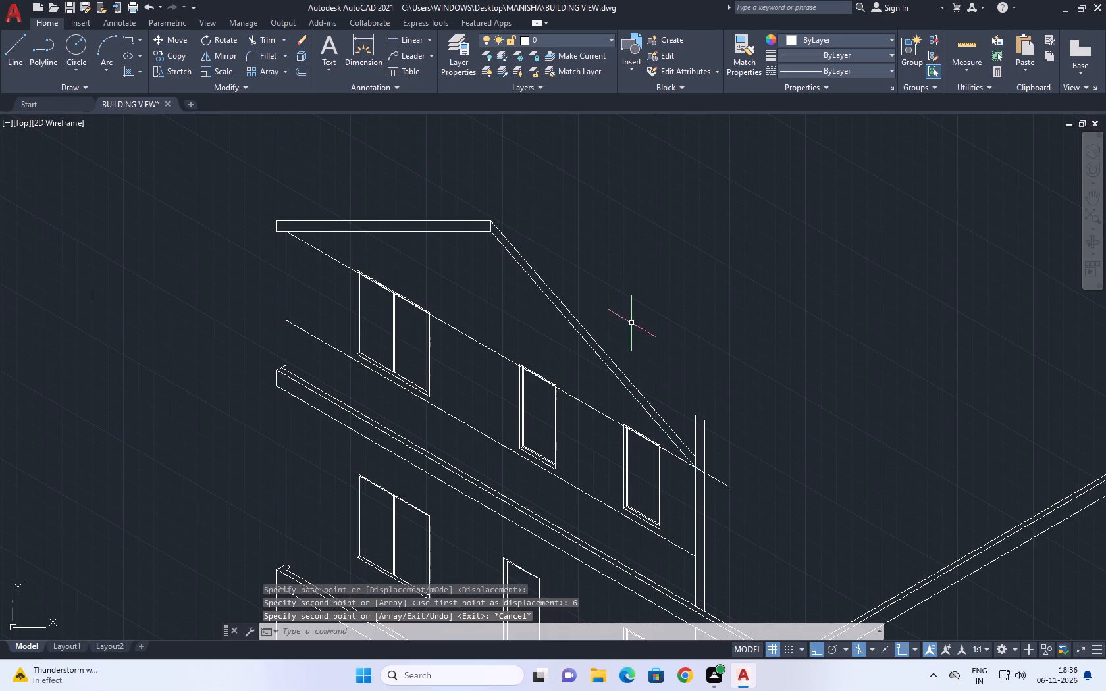
Erase the slanted construction line running across the tops of the top storey's windows.
{"action": "scroll", "coordinate": [699, 478], "scroll_direction": "up", "scroll_amount": 2}
{"action": "middle_click_drag", "start_coordinate": [701, 470], "coordinate": [705, 430]}
{"action": "scroll", "coordinate": [704, 432], "scroll_direction": "up", "scroll_amount": 1}
{"action": "left_click", "coordinate": [802, 434]}
{"action": "left_click_drag", "start_coordinate": [772, 477], "coordinate": [771, 492]}
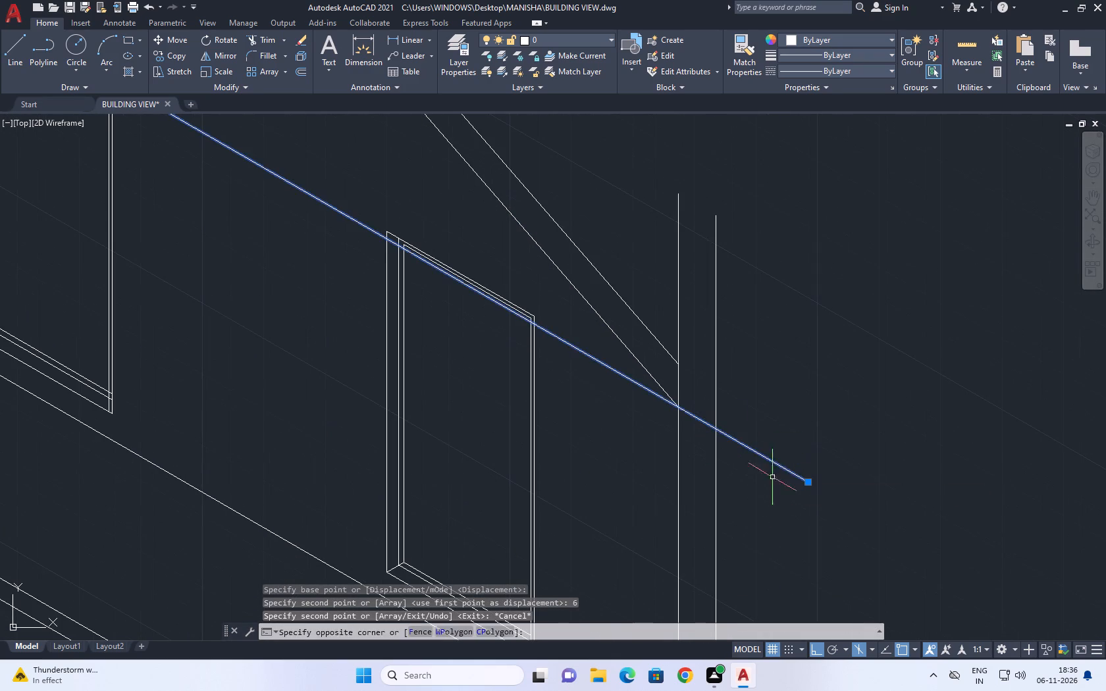
{"action": "left_click_drag", "start_coordinate": [771, 492], "coordinate": [771, 496]}
{"action": "key", "text": "Delete"}
Extend both sloping roof lines to the vertical line offset 6" from the setback corner.
{"action": "scroll", "coordinate": [729, 422], "scroll_direction": "down", "scroll_amount": 3}
{"action": "middle_click_drag", "start_coordinate": [725, 423], "coordinate": [750, 464]}
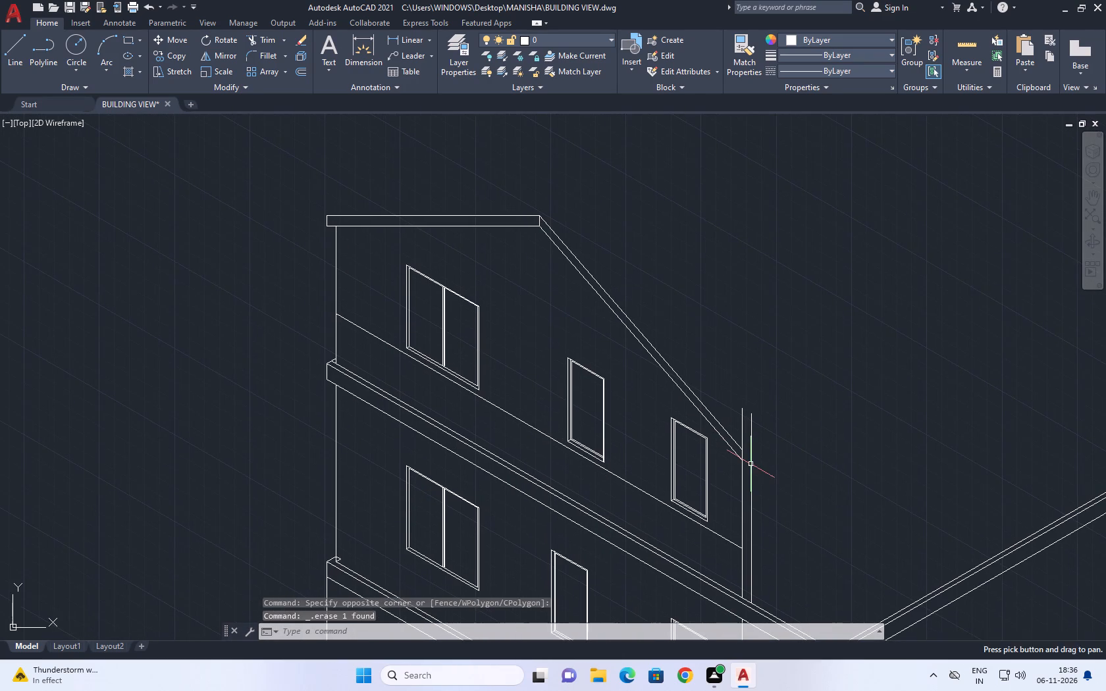
{"action": "key", "text": "e"}
{"action": "key", "text": "x"}
{"action": "key", "text": "space"}
{"action": "left_click", "coordinate": [722, 417]}
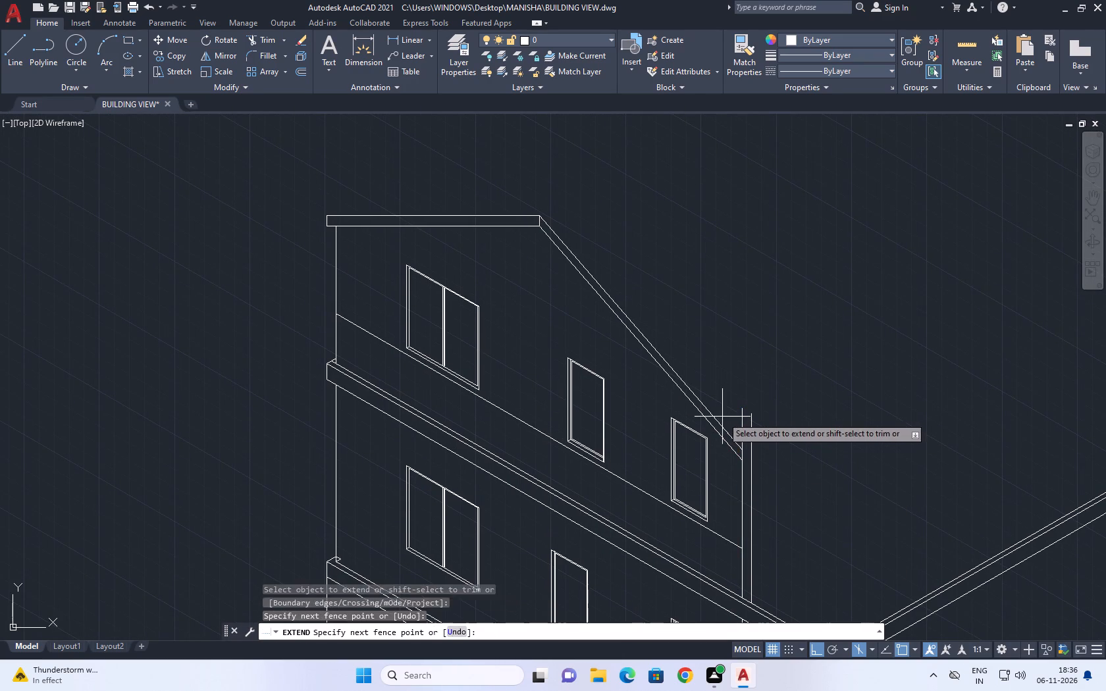
{"action": "left_click", "coordinate": [737, 479]}
{"action": "key", "text": "Escape"}
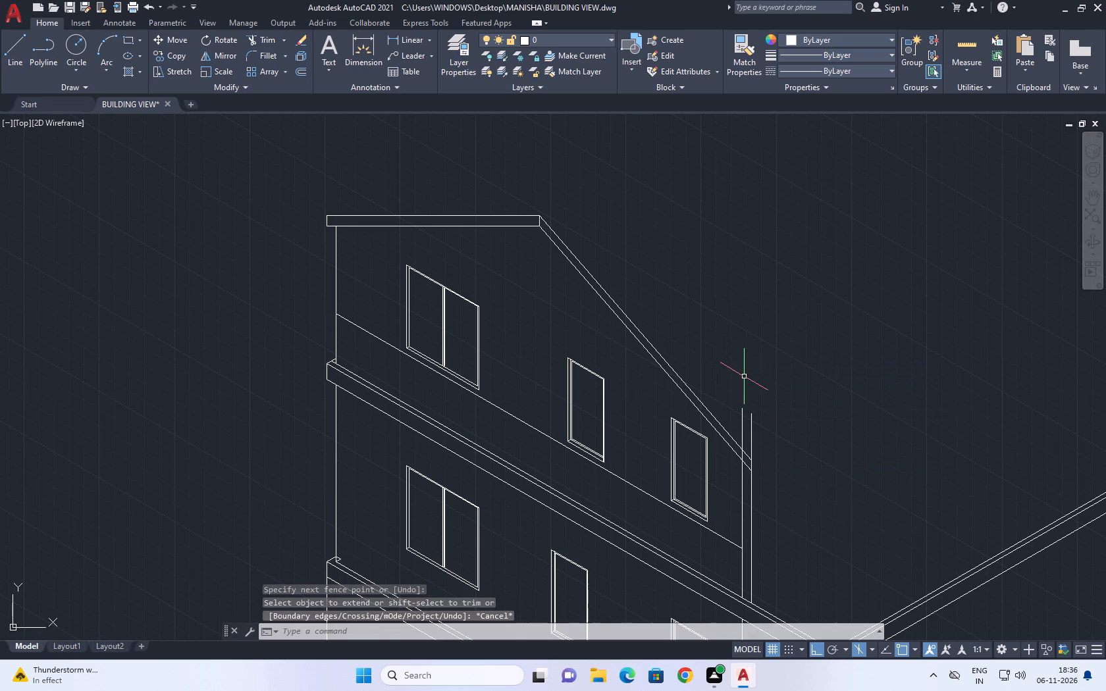
Trim both vertical corner lines where they project above the sloping roof.
{"action": "type", "text": "tr"}
{"action": "key", "text": "space"}
{"action": "left_click", "coordinate": [741, 413]}
{"action": "left_click", "coordinate": [759, 428]}
{"action": "left_click", "coordinate": [746, 413]}
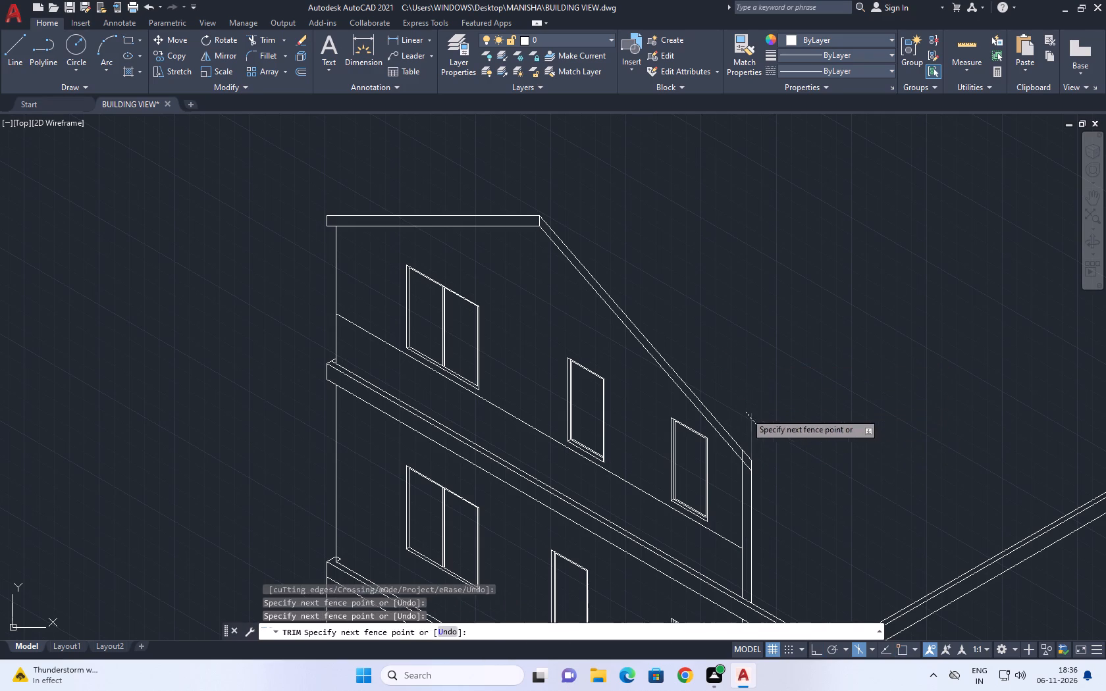
{"action": "scroll", "coordinate": [726, 366], "scroll_direction": "down", "scroll_amount": 1}
{"action": "key", "text": "Escape"}
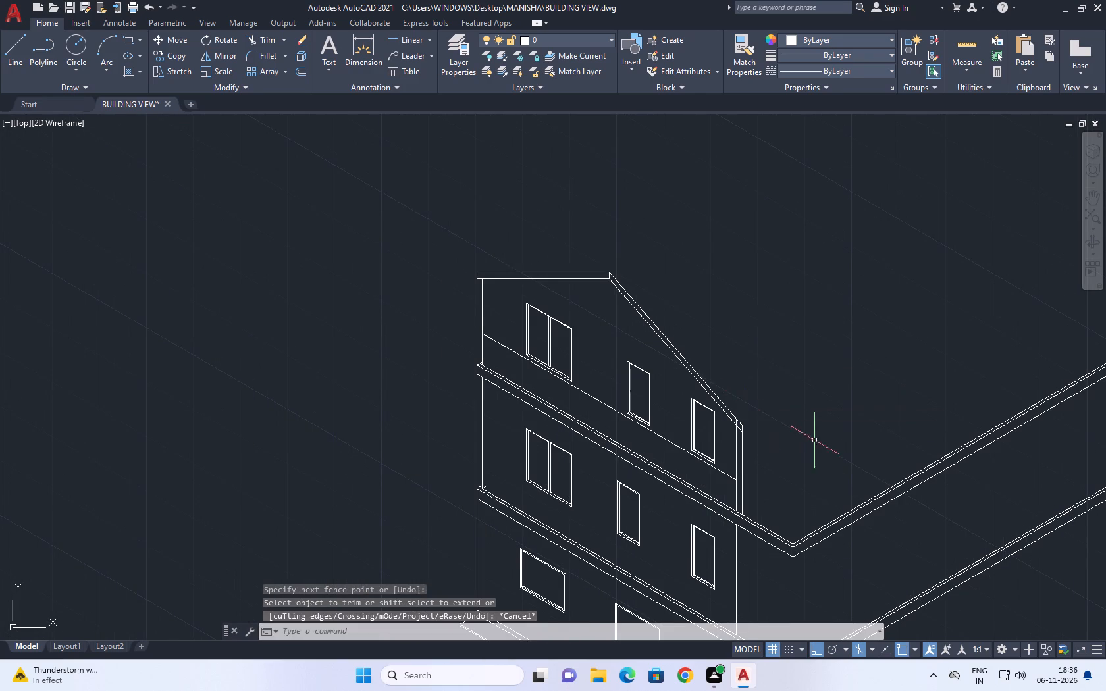
Erase the vertical line offset 6" outside the setback corner.
{"action": "middle_click_drag", "start_coordinate": [811, 436], "coordinate": [732, 281]}
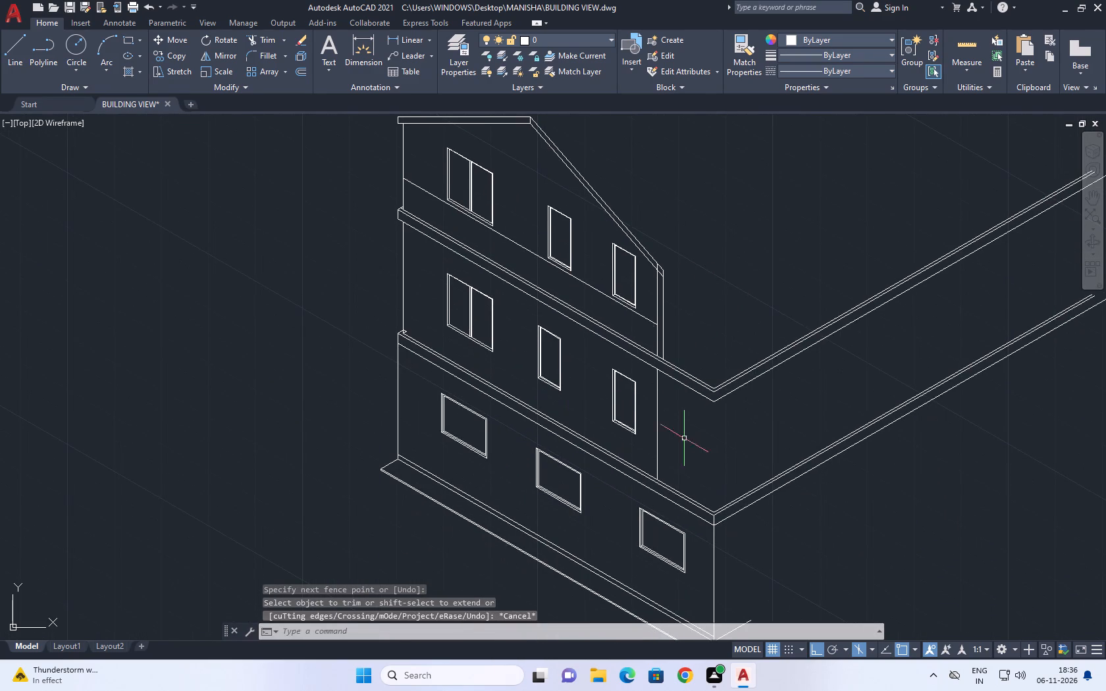
{"action": "scroll", "coordinate": [648, 286], "scroll_direction": "up", "scroll_amount": 1}
{"action": "left_click", "coordinate": [671, 291]}
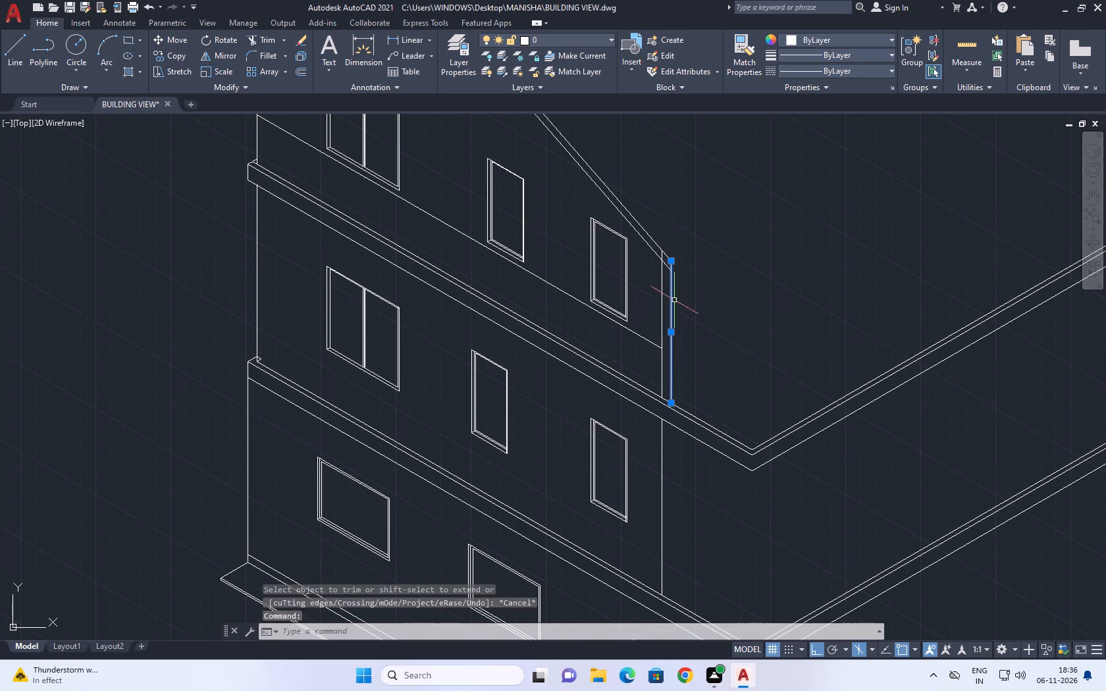
{"action": "middle_click_drag", "start_coordinate": [680, 328], "coordinate": [724, 327]}
{"action": "key", "text": "Delete"}
Trim the top storey's setback corner line where it runs between the two sloping roof lines.
{"action": "middle_click_drag", "start_coordinate": [719, 267], "coordinate": [730, 297]}
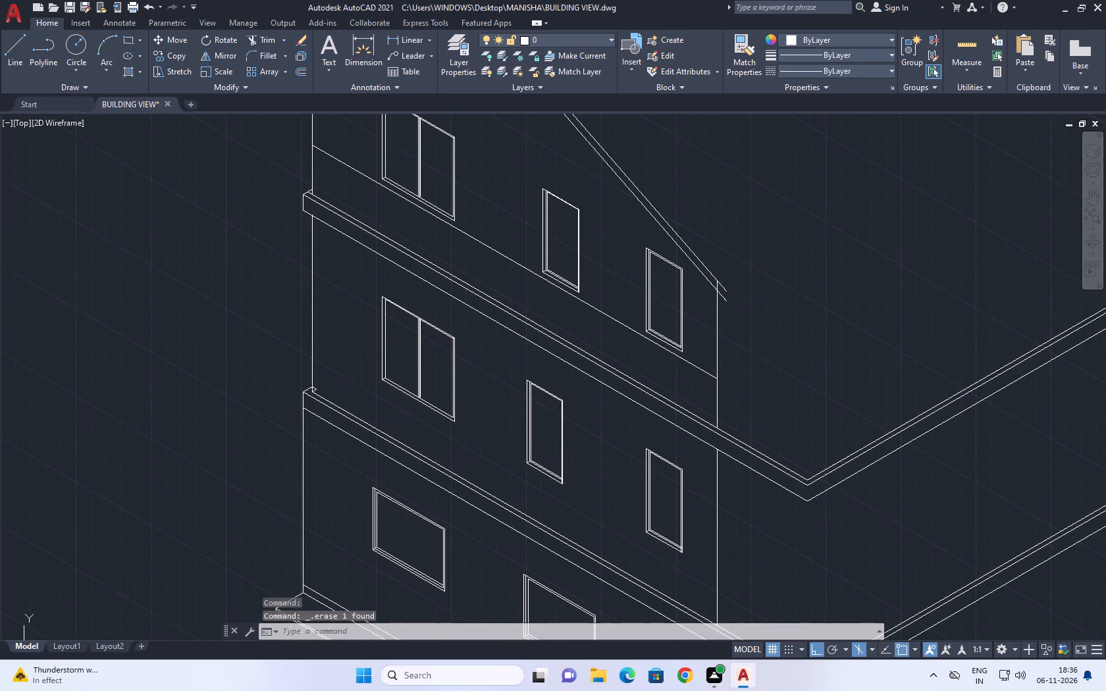
{"action": "type", "text": "tr"}
{"action": "key", "text": "space"}
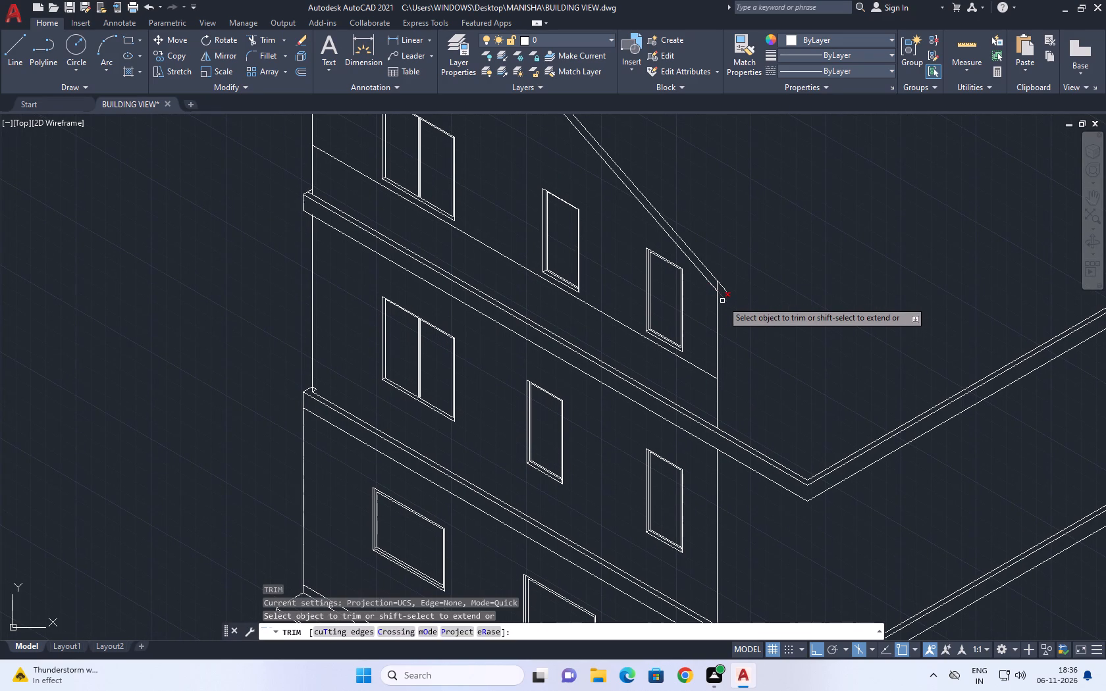
{"action": "scroll", "coordinate": [725, 280], "scroll_direction": "up", "scroll_amount": 2}
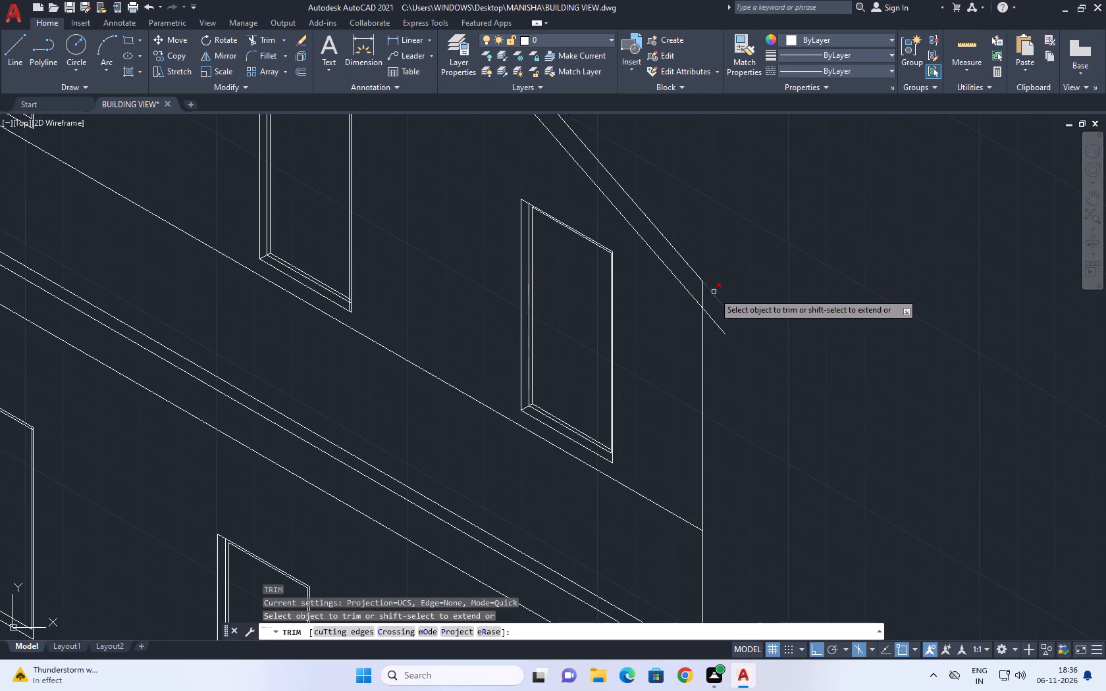
{"action": "left_click", "coordinate": [701, 294]}
{"action": "key", "text": "Escape"}
Close the lower end of the sloping roof edge with a vertical line and trim its excess above the upper roof line.
{"action": "type", "text": "l"}
{"action": "key", "text": "space"}
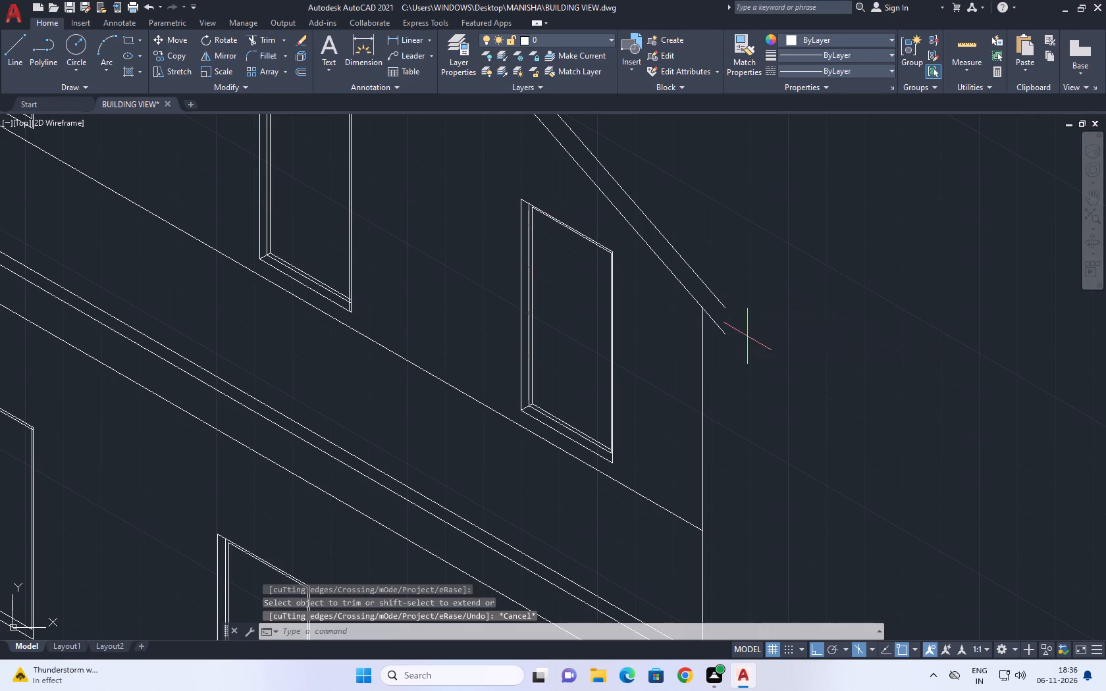
{"action": "left_click", "coordinate": [724, 336]}
{"action": "left_click_drag", "start_coordinate": [726, 253], "coordinate": [727, 260]}
{"action": "key", "text": "space"}
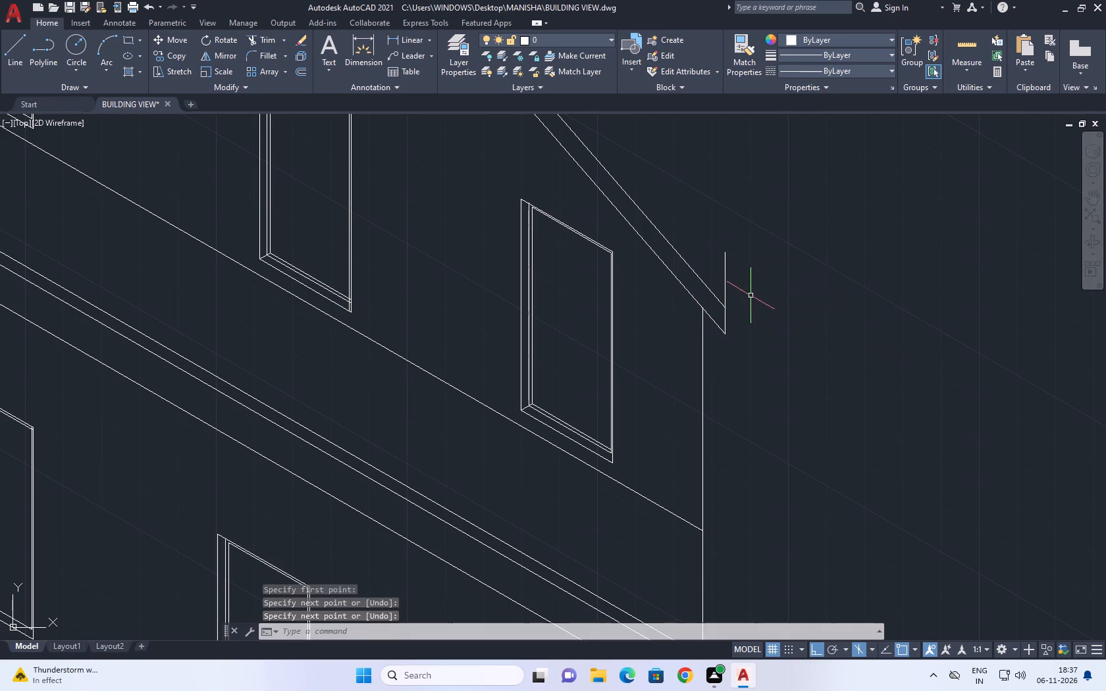
{"action": "type", "text": "tr"}
{"action": "key", "text": "space"}
{"action": "left_click", "coordinate": [719, 259]}
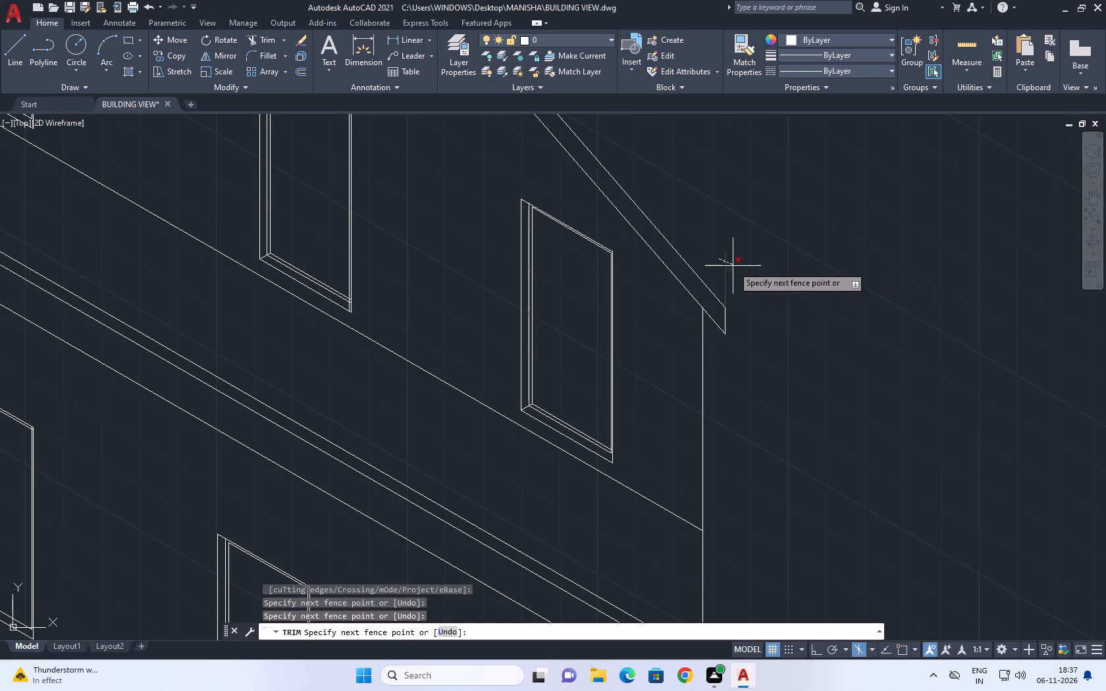
{"action": "left_click", "coordinate": [735, 270]}
{"action": "key", "text": "space"}
Save the drawing as BUILDING VIEW in the MANISHA folder, replacing the existing file.
{"action": "scroll", "coordinate": [735, 272], "scroll_direction": "down", "scroll_amount": 4}
{"action": "middle_click_drag", "start_coordinate": [743, 226], "coordinate": [727, 296]}
{"action": "middle_click_drag", "start_coordinate": [739, 243], "coordinate": [716, 277]}
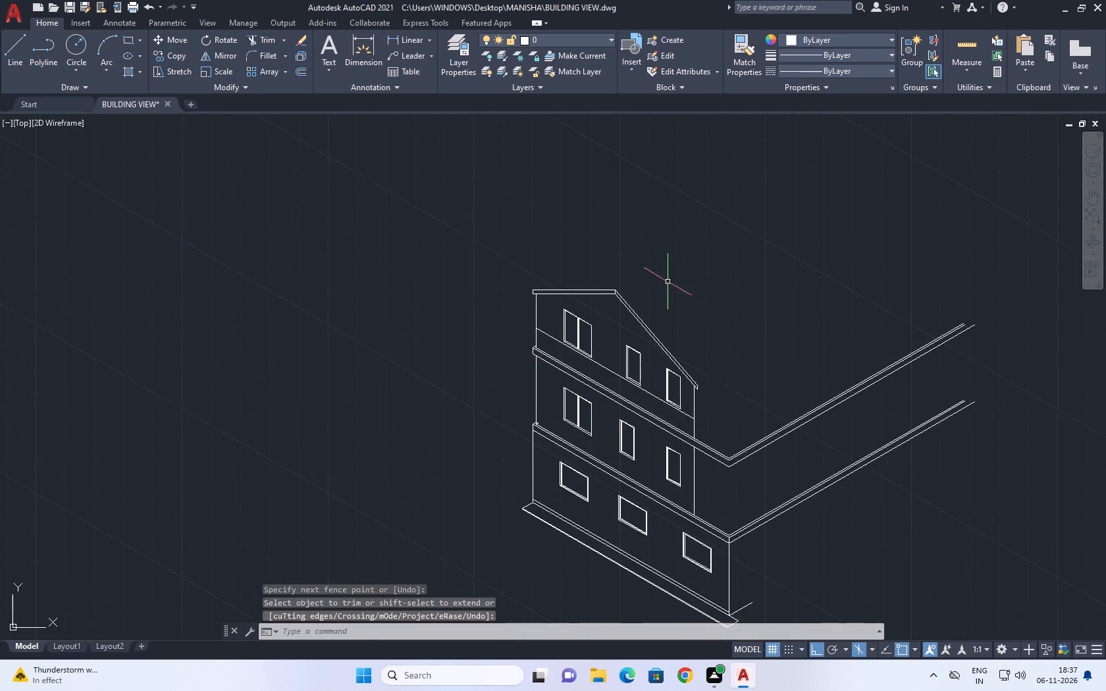
{"action": "middle_click_drag", "start_coordinate": [639, 282], "coordinate": [616, 270]}
{"action": "scroll", "coordinate": [640, 288], "scroll_direction": "up", "scroll_amount": 1}
{"action": "middle_click_drag", "start_coordinate": [685, 303], "coordinate": [632, 313]}
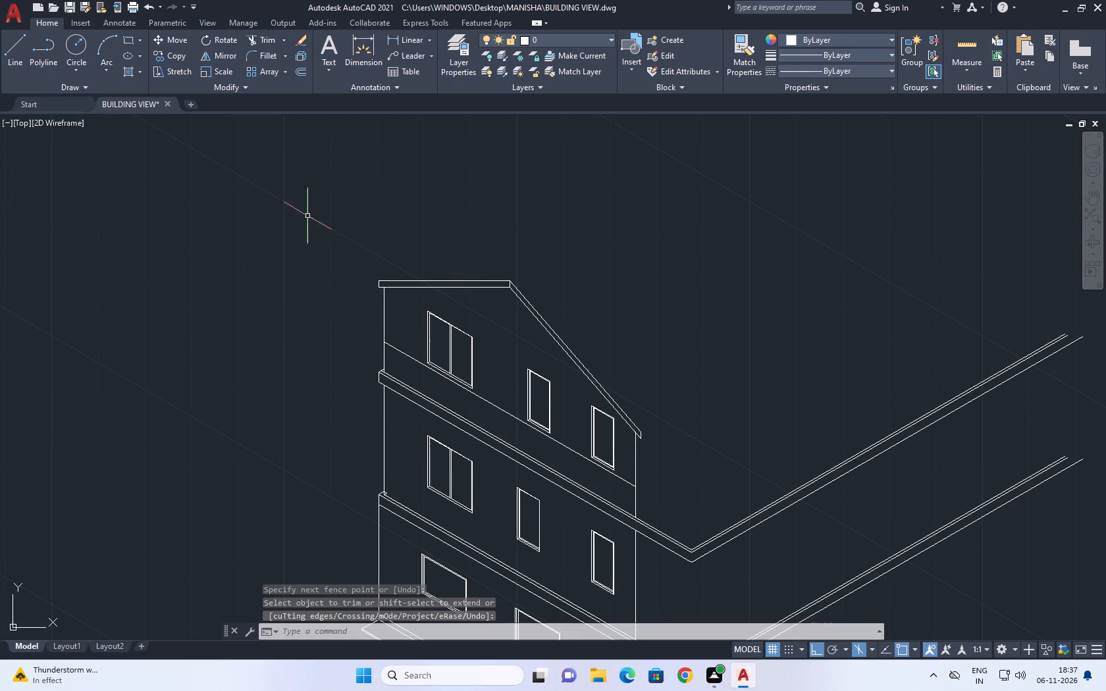
{"action": "left_click", "coordinate": [11, 12]}
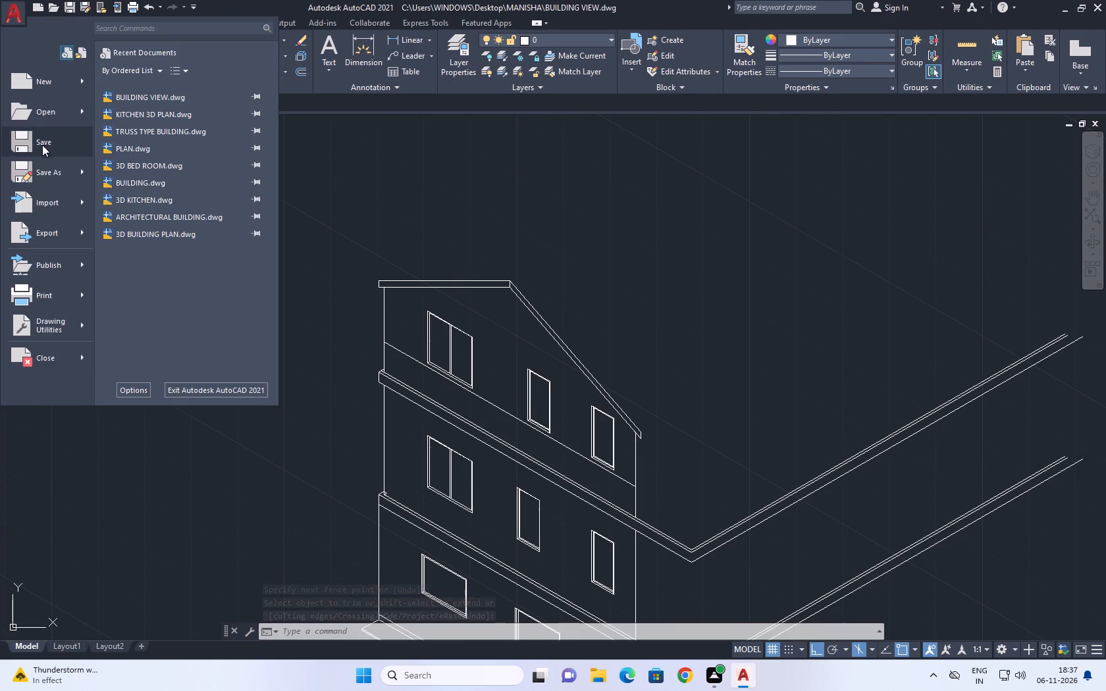
{"action": "left_click", "coordinate": [47, 167]}
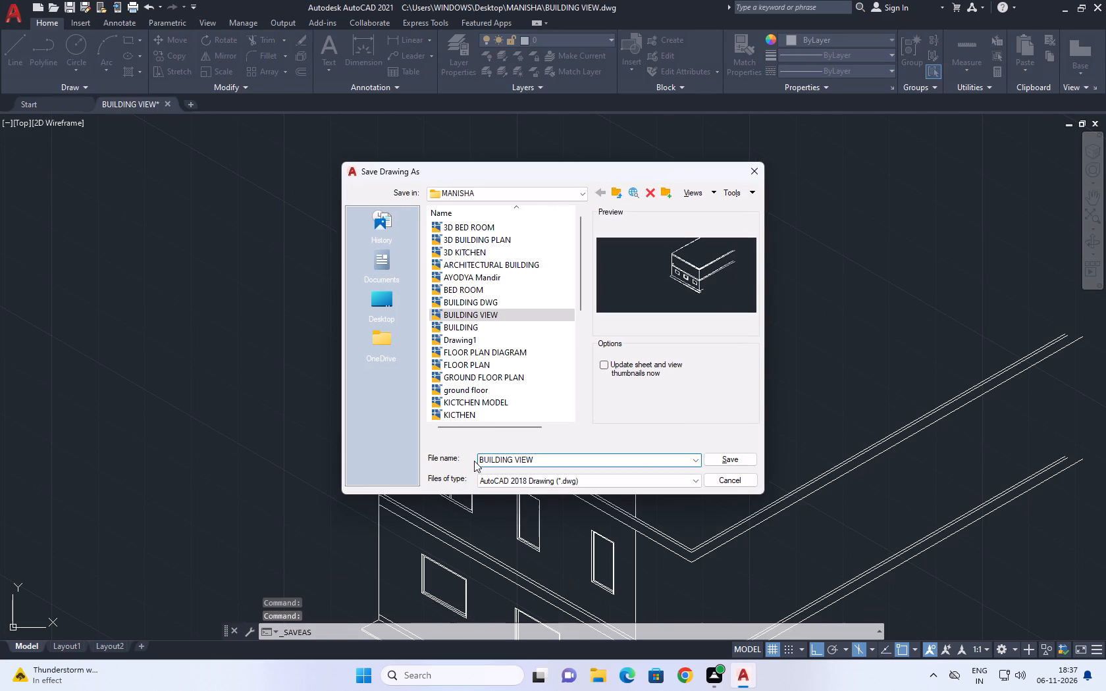
{"action": "left_click", "coordinate": [733, 462]}
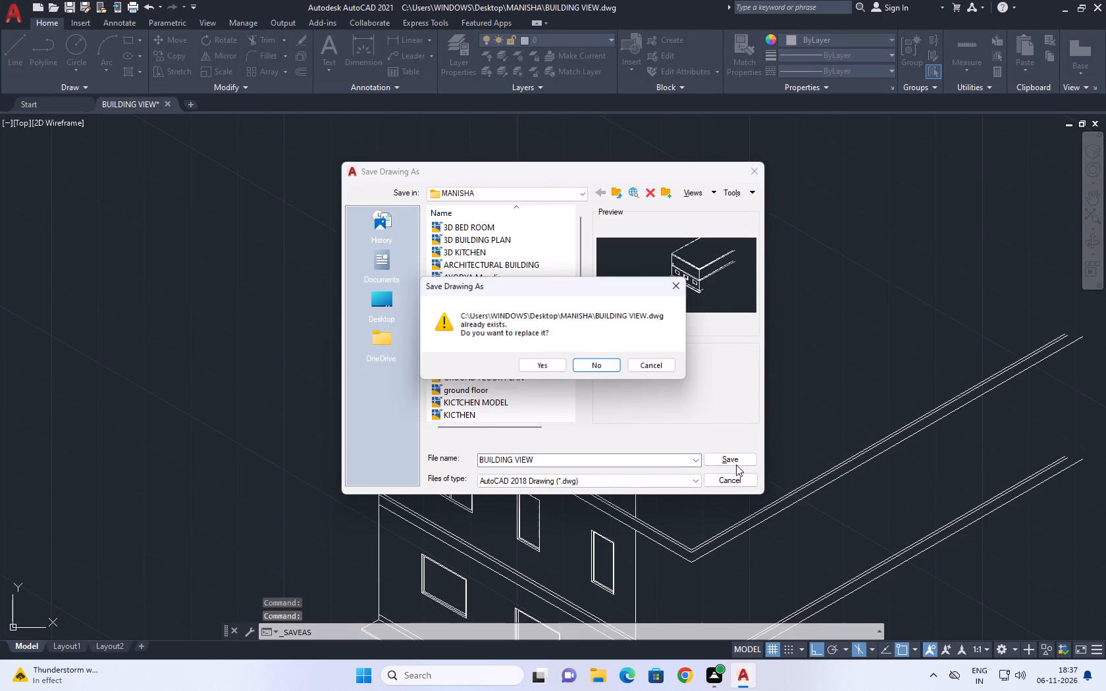
{"action": "left_click", "coordinate": [546, 365]}
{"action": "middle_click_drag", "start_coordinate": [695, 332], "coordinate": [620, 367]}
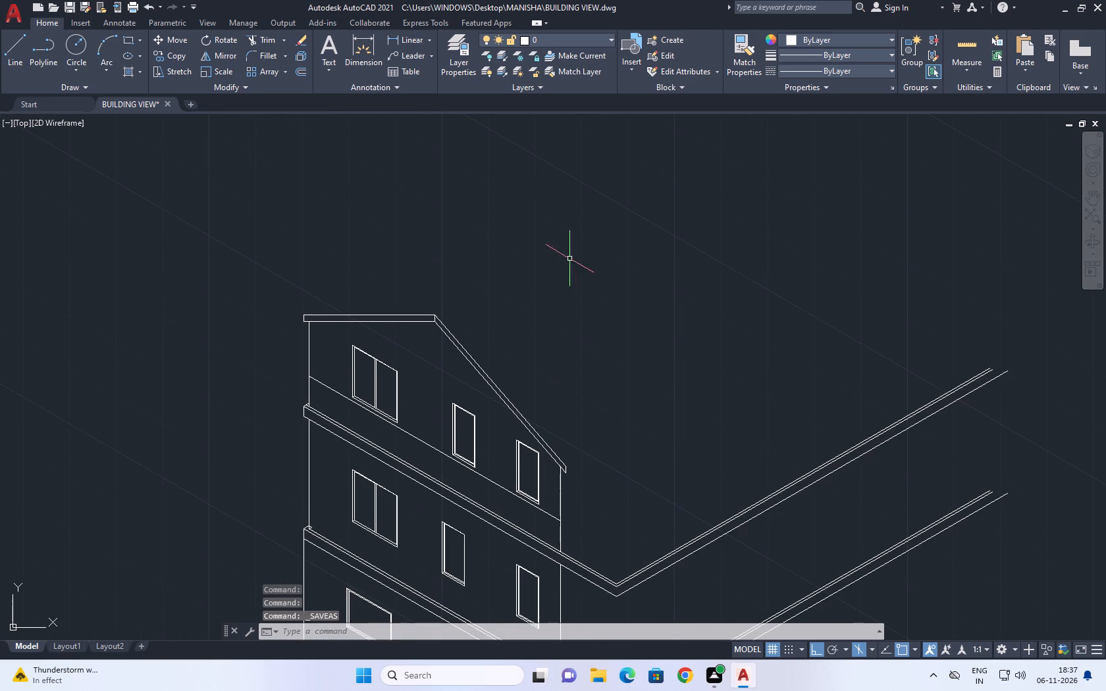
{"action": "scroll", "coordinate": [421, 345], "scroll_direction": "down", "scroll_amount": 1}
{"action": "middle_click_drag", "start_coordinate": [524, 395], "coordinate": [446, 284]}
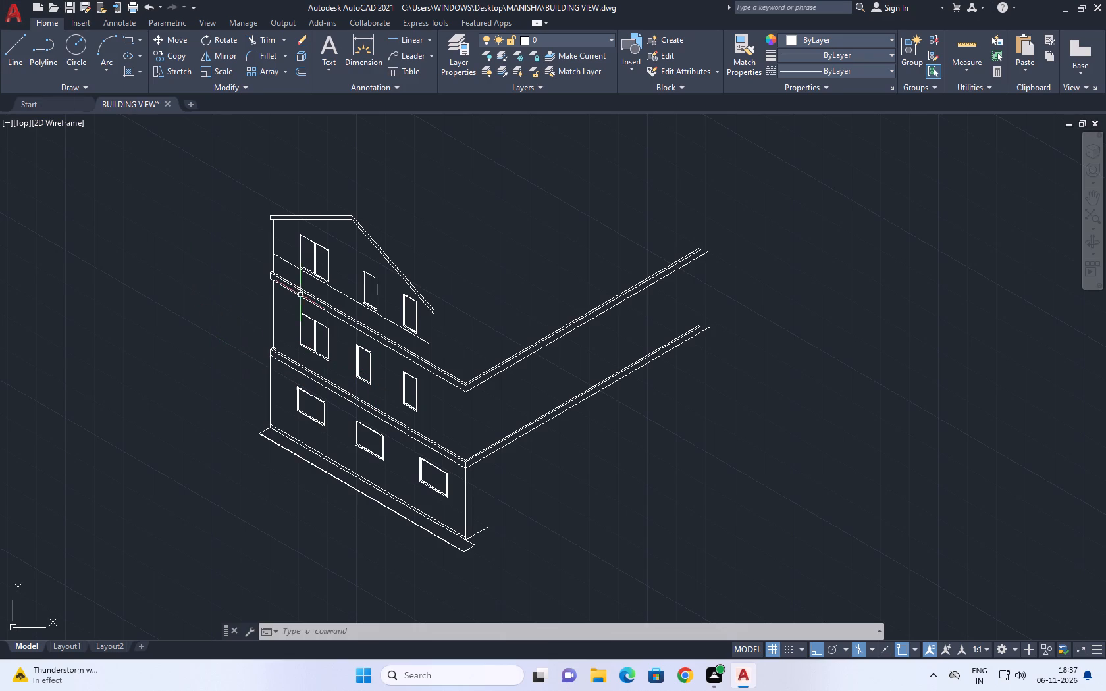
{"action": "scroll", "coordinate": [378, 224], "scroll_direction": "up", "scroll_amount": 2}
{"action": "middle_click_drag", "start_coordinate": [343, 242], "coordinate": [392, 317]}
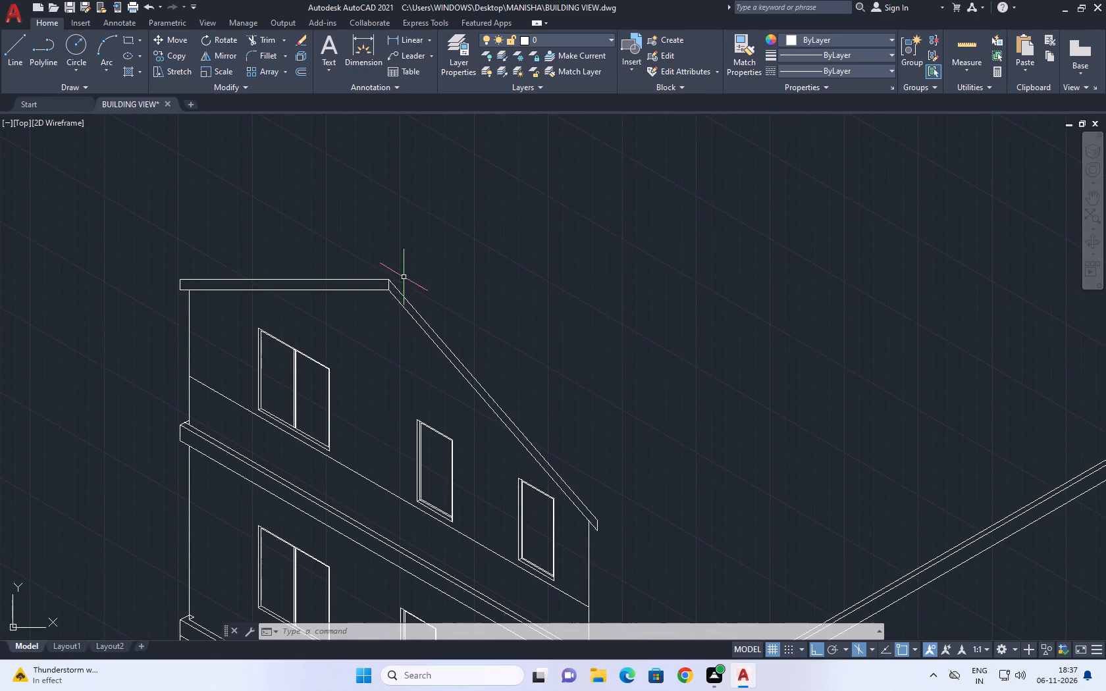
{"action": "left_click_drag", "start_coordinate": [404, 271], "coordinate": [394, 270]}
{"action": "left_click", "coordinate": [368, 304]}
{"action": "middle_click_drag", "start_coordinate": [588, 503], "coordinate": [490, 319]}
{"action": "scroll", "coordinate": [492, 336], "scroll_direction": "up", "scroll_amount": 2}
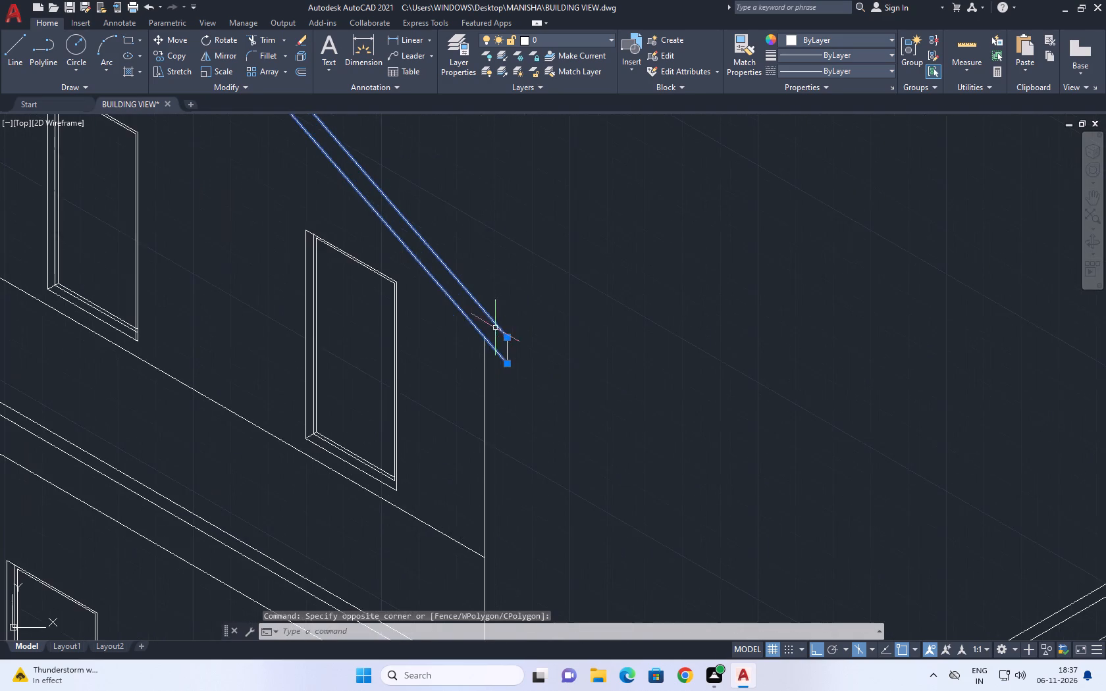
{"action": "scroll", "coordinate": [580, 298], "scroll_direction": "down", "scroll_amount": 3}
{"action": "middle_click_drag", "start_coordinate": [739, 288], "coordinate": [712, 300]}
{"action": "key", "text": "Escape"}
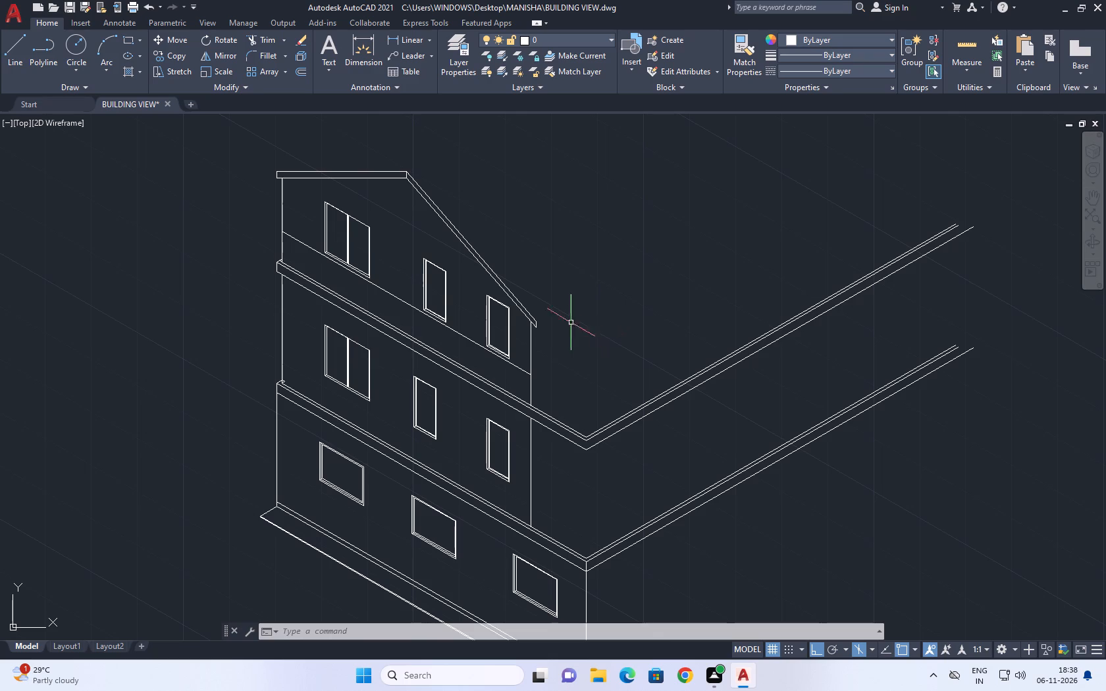
Draw a 3' vertical line up from the upper ledge's inner corner, continuing parallel to the front ledge past the setback corner line.
{"action": "middle_click_drag", "start_coordinate": [522, 379], "coordinate": [496, 390]}
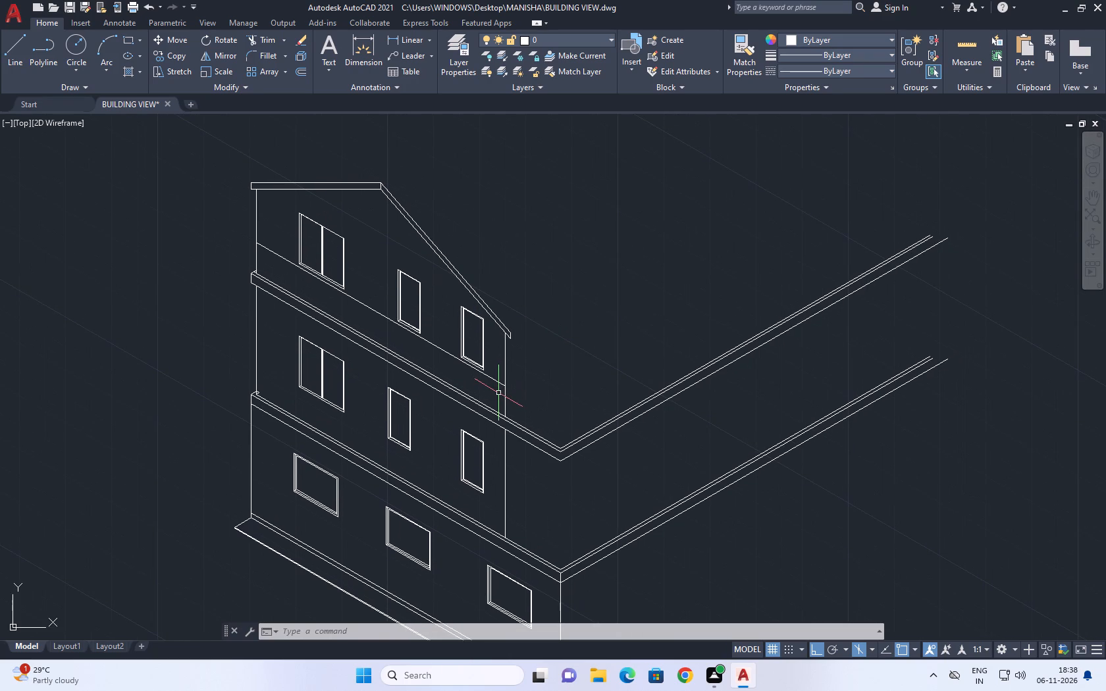
{"action": "scroll", "coordinate": [529, 439], "scroll_direction": "up", "scroll_amount": 1}
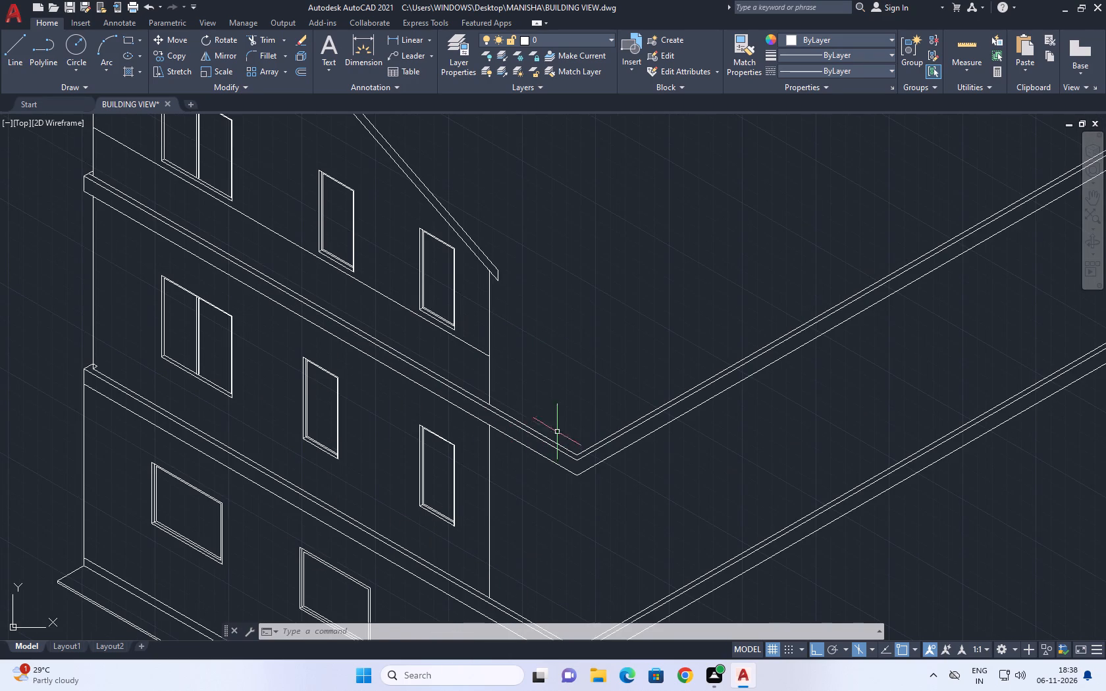
{"action": "type", "text": "l"}
{"action": "key", "text": "space"}
{"action": "scroll", "coordinate": [569, 446], "scroll_direction": "up", "scroll_amount": 2}
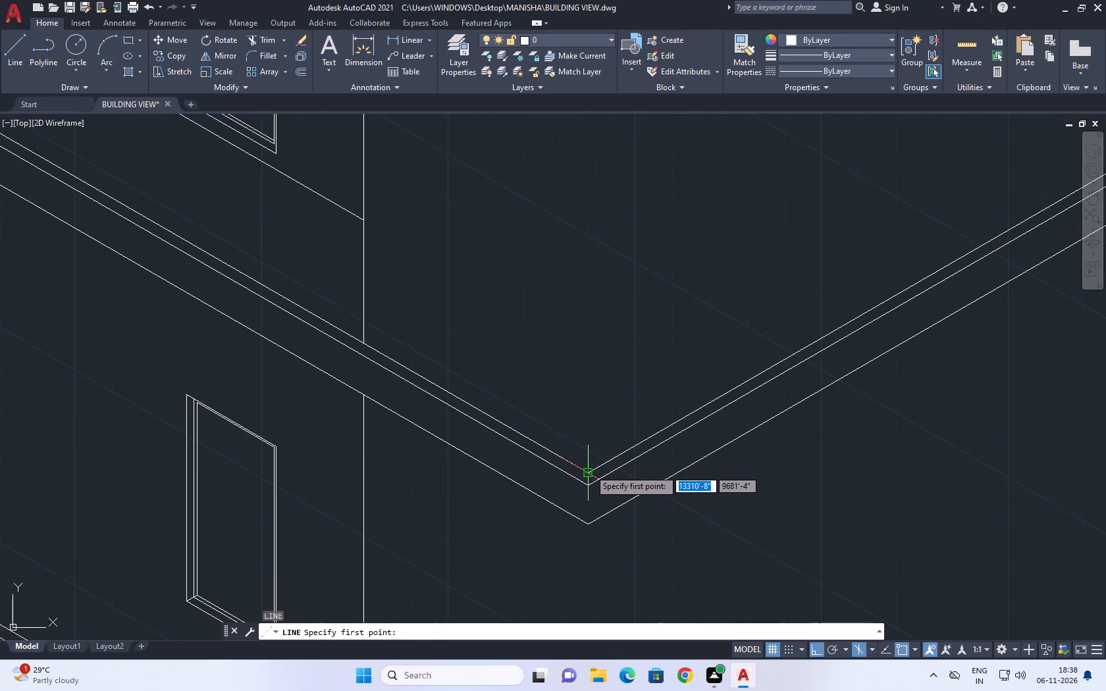
{"action": "left_click", "coordinate": [589, 470]}
{"action": "type", "text": "3'"}
{"action": "key", "text": "Return"}
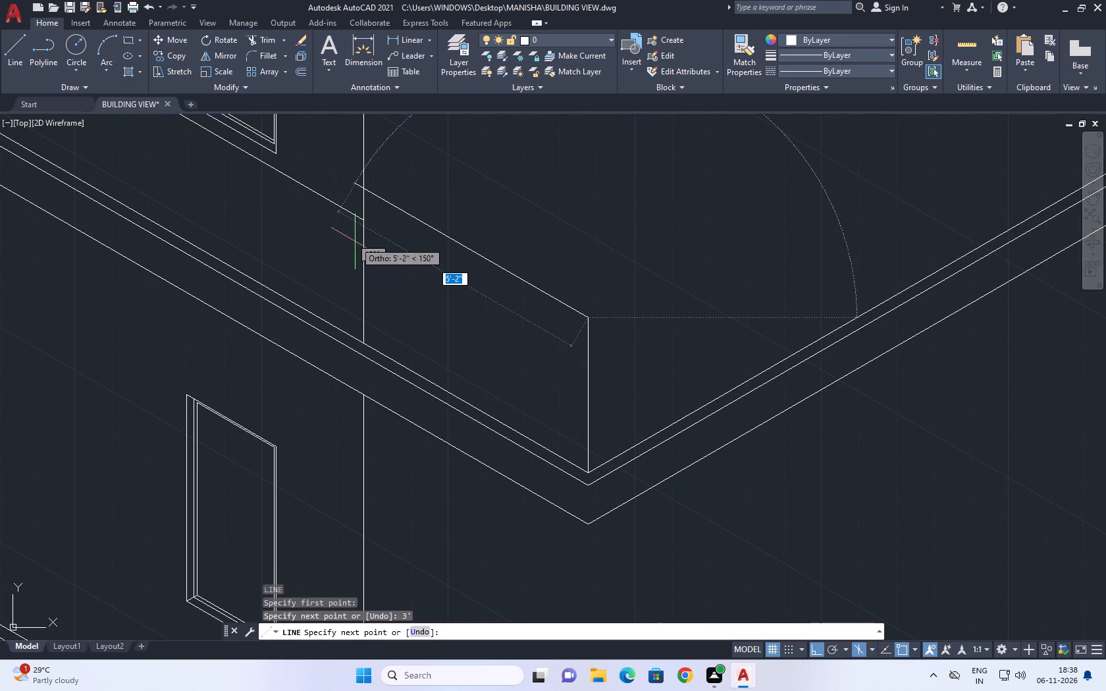
{"action": "left_click", "coordinate": [344, 172]}
{"action": "key", "text": "space"}
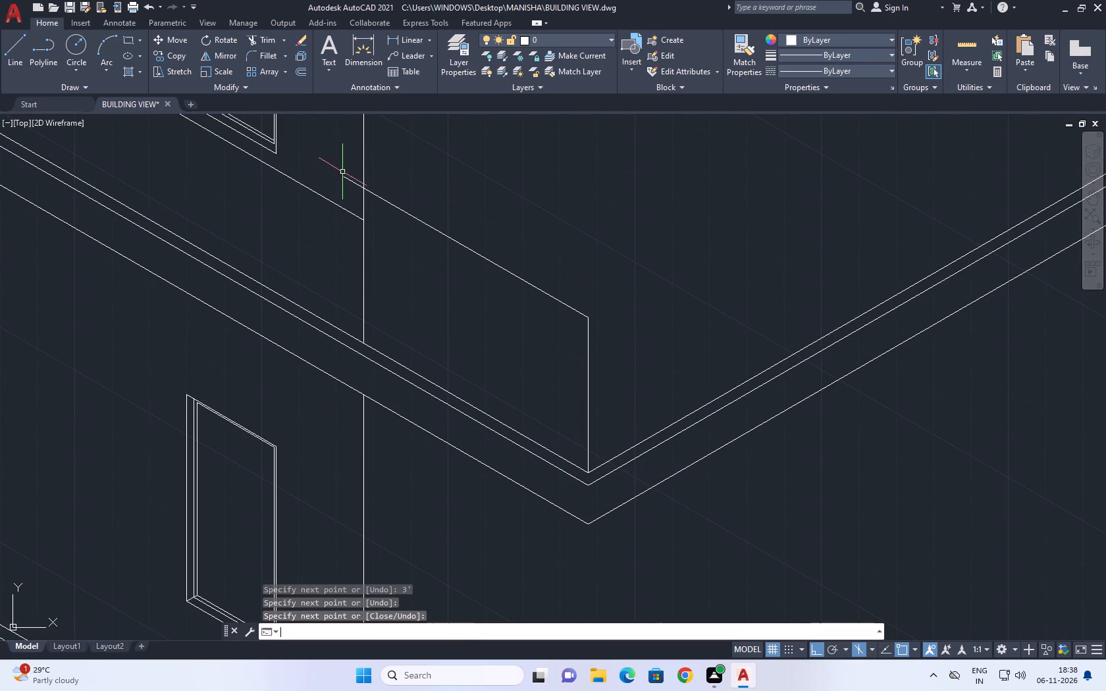
Trim the new parapet top line where it runs past the setback corner line.
{"action": "middle_click_drag", "start_coordinate": [400, 209], "coordinate": [413, 286]}
{"action": "key", "text": "t"}
{"action": "key", "text": "r"}
{"action": "key", "text": "space"}
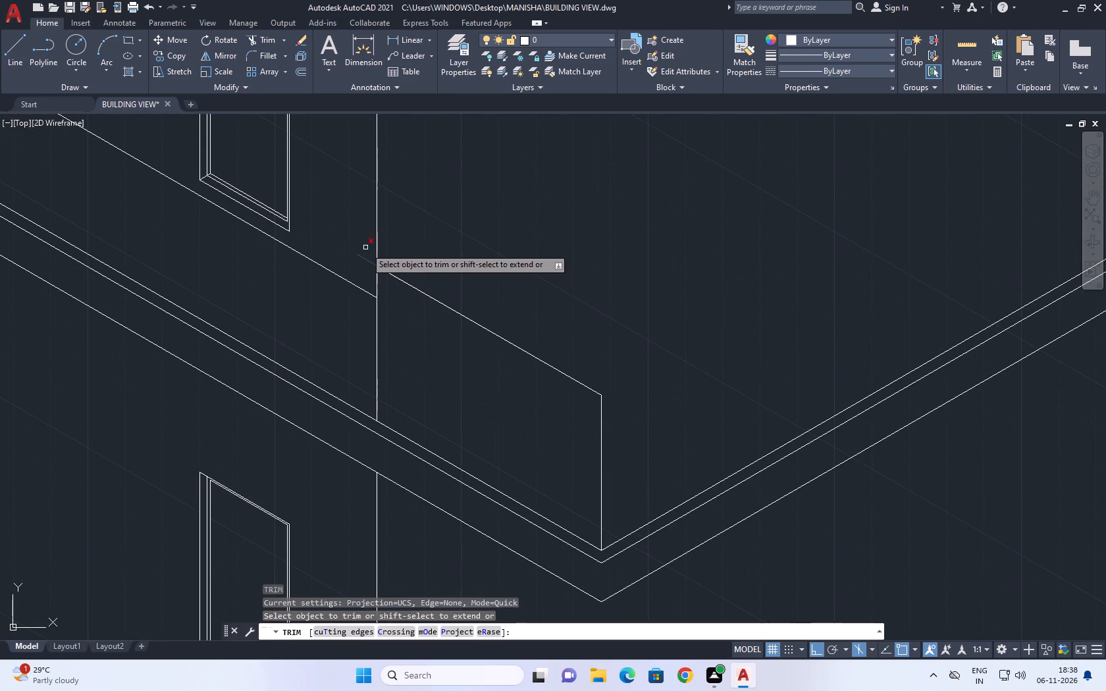
{"action": "left_click", "coordinate": [365, 247]}
{"action": "left_click", "coordinate": [367, 278]}
{"action": "key", "text": "space"}
{"action": "scroll", "coordinate": [389, 267], "scroll_direction": "down", "scroll_amount": 4}
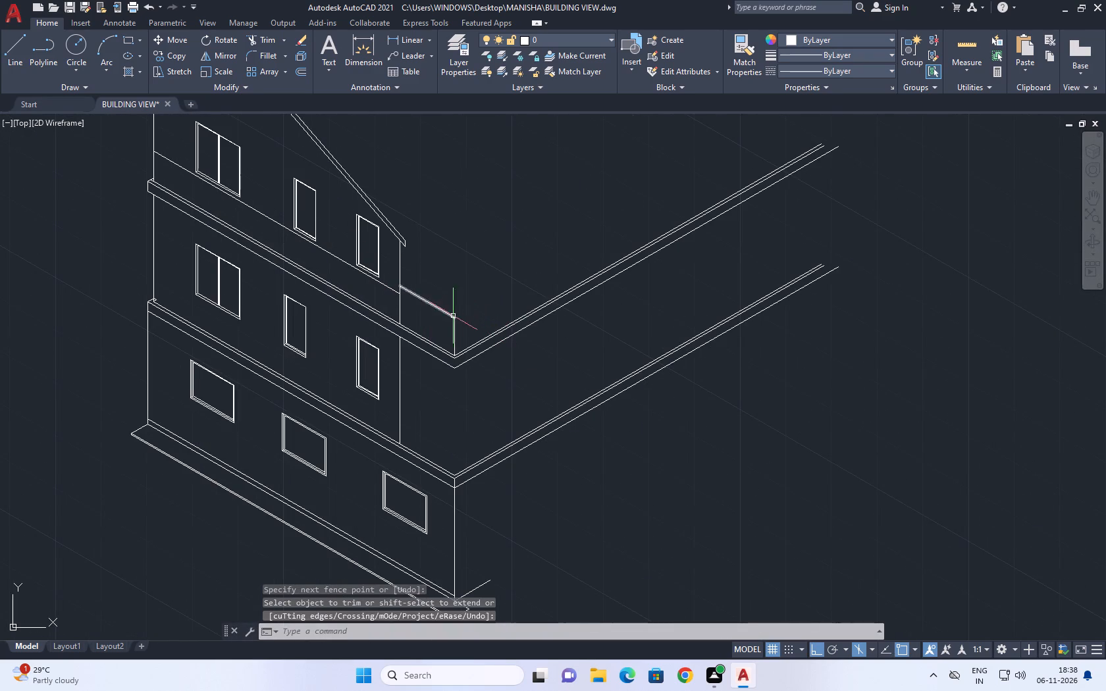
Draw the upper parapet's top edge from its 3' corner, parallel to the ledge along the building's long side.
{"action": "middle_click_drag", "start_coordinate": [501, 272], "coordinate": [477, 315]}
{"action": "key", "text": "l"}
{"action": "key", "text": "space"}
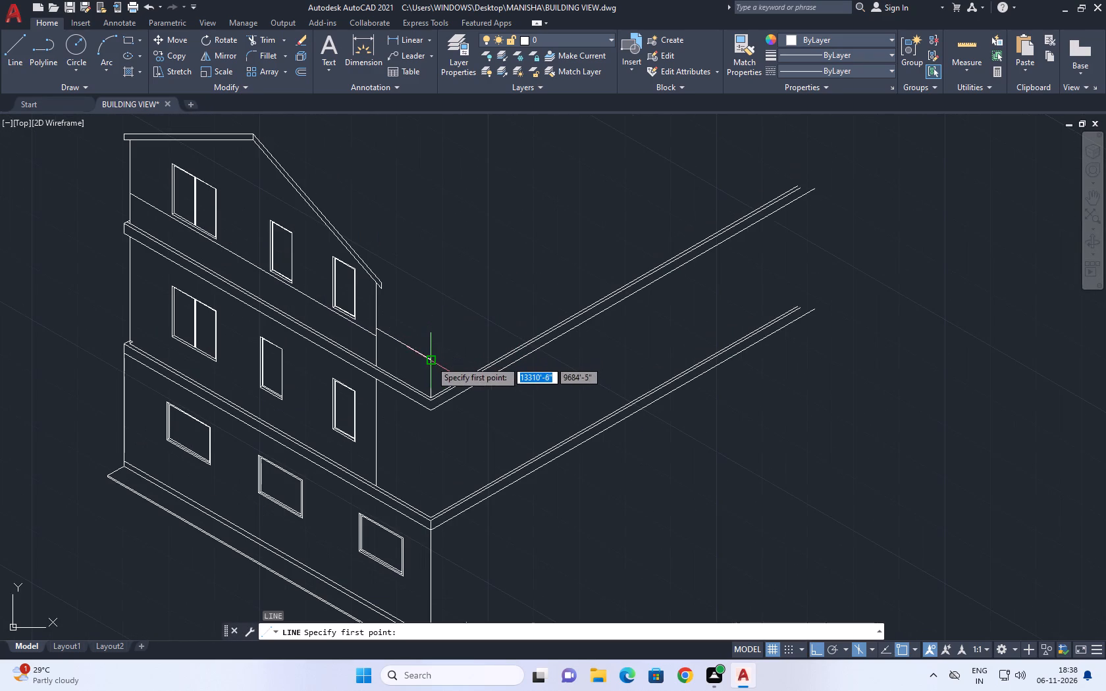
{"action": "left_click", "coordinate": [430, 359]}
{"action": "middle_click_drag", "start_coordinate": [656, 224], "coordinate": [523, 343]}
{"action": "key", "text": "F5"}
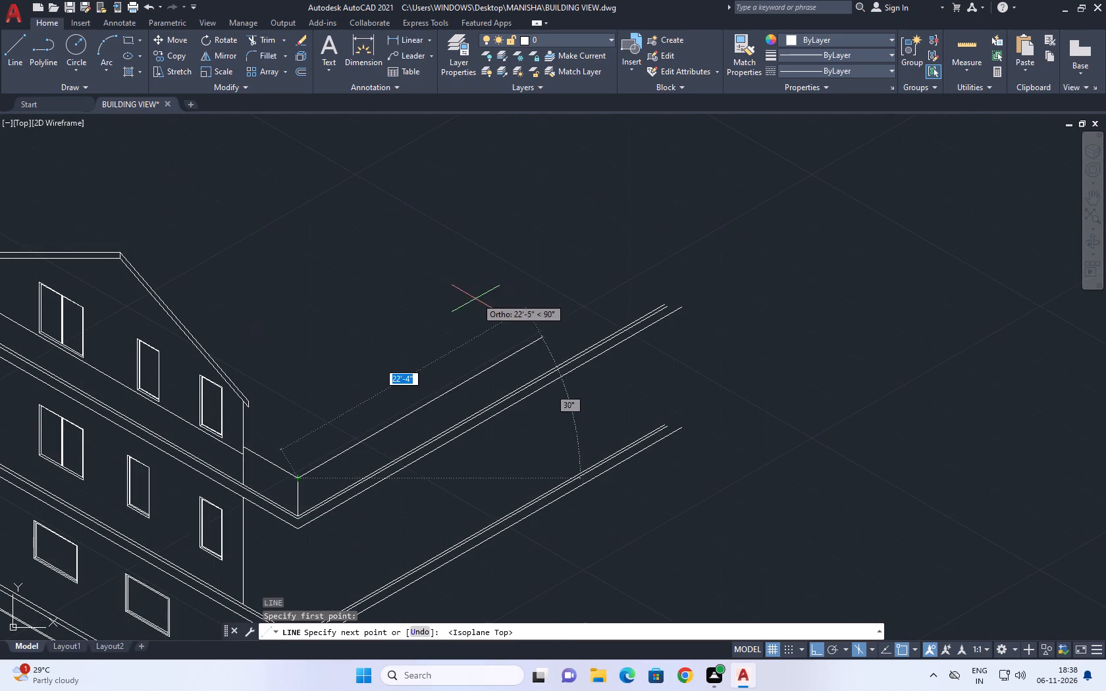
{"action": "left_click", "coordinate": [616, 237]}
{"action": "key", "text": "Escape"}
Outline the lower ledge's side parapet with a 3' vertical at the corner, a top edge parallel to the ledge, and a vertical end line crossing the ledge.
{"action": "middle_click_drag", "start_coordinate": [323, 417], "coordinate": [482, 214]}
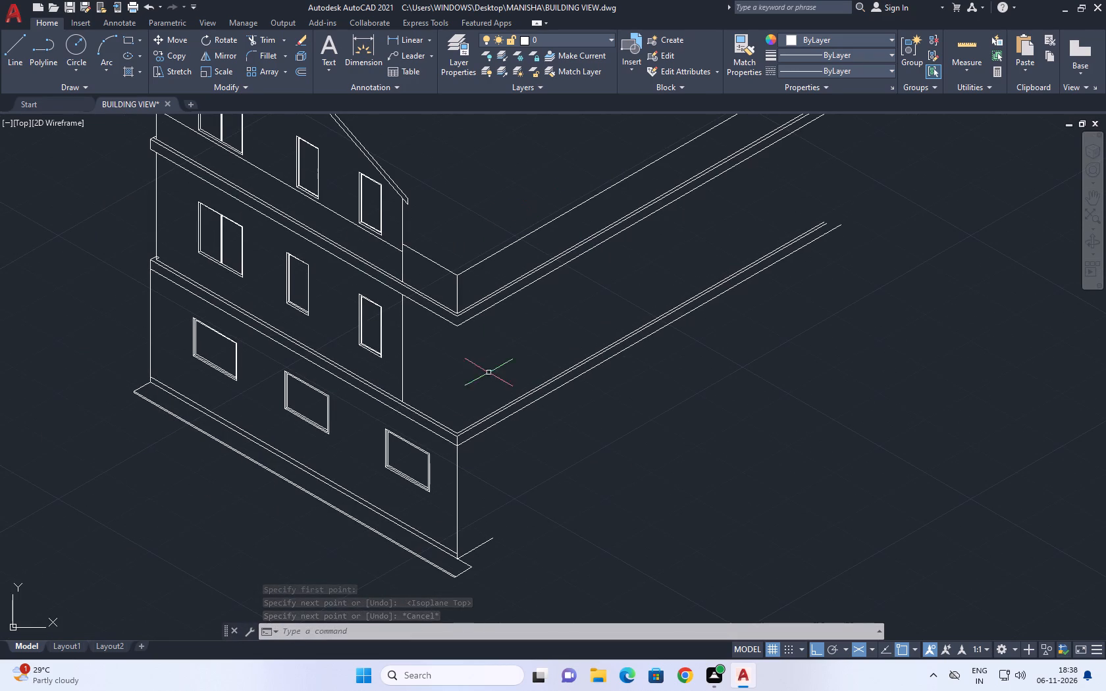
{"action": "type", "text": "l"}
{"action": "key", "text": "space"}
{"action": "scroll", "coordinate": [415, 393], "scroll_direction": "up", "scroll_amount": 2}
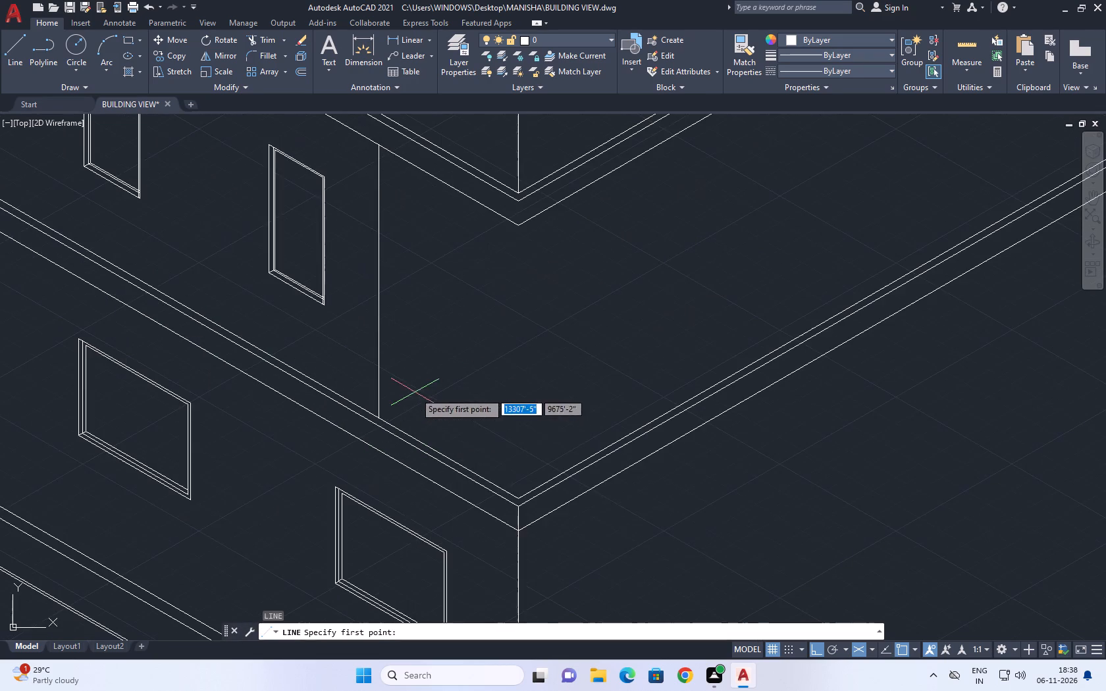
{"action": "scroll", "coordinate": [514, 495], "scroll_direction": "up", "scroll_amount": 1}
{"action": "left_click", "coordinate": [514, 503]}
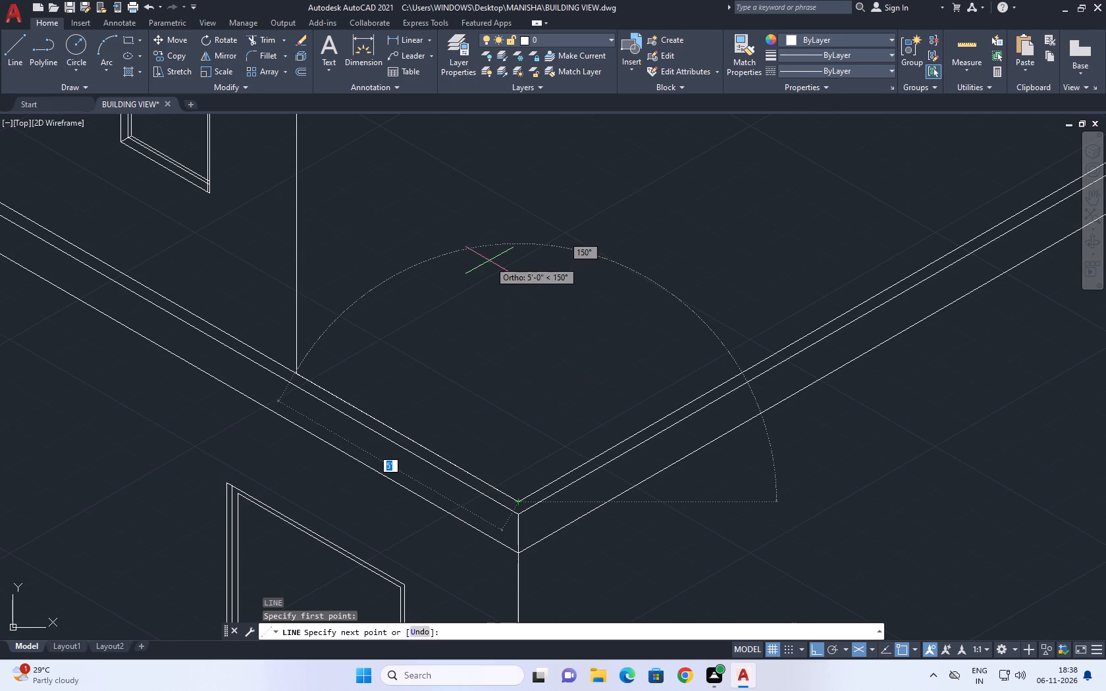
{"action": "key", "text": "F5"}
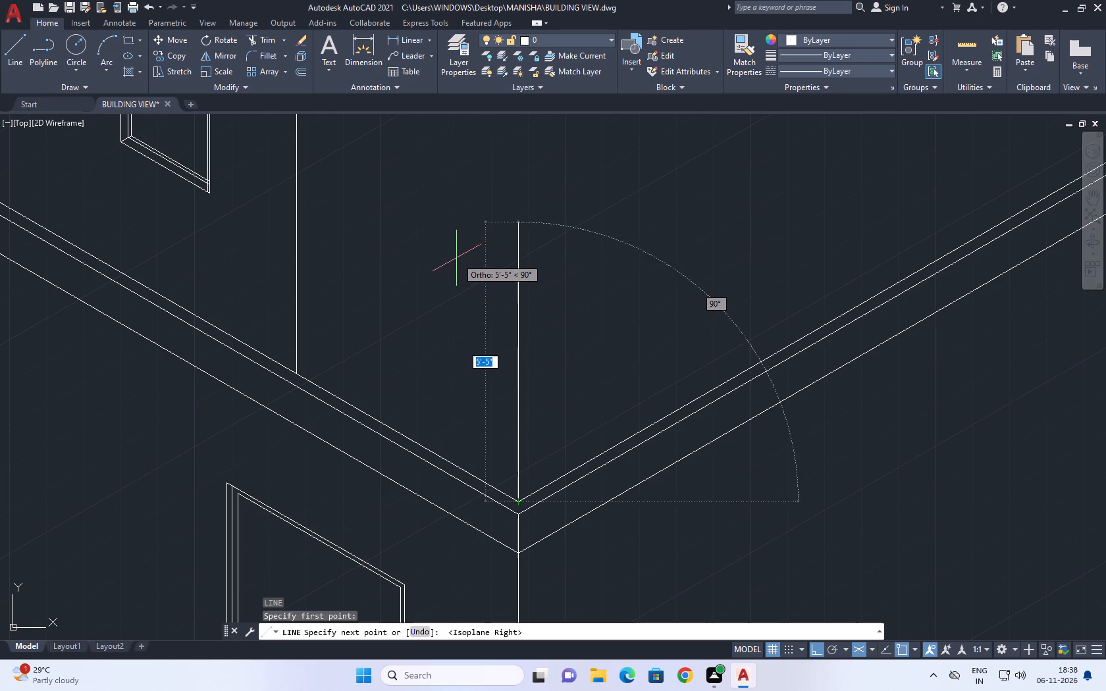
{"action": "type", "text": "3'"}
{"action": "key", "text": "Return"}
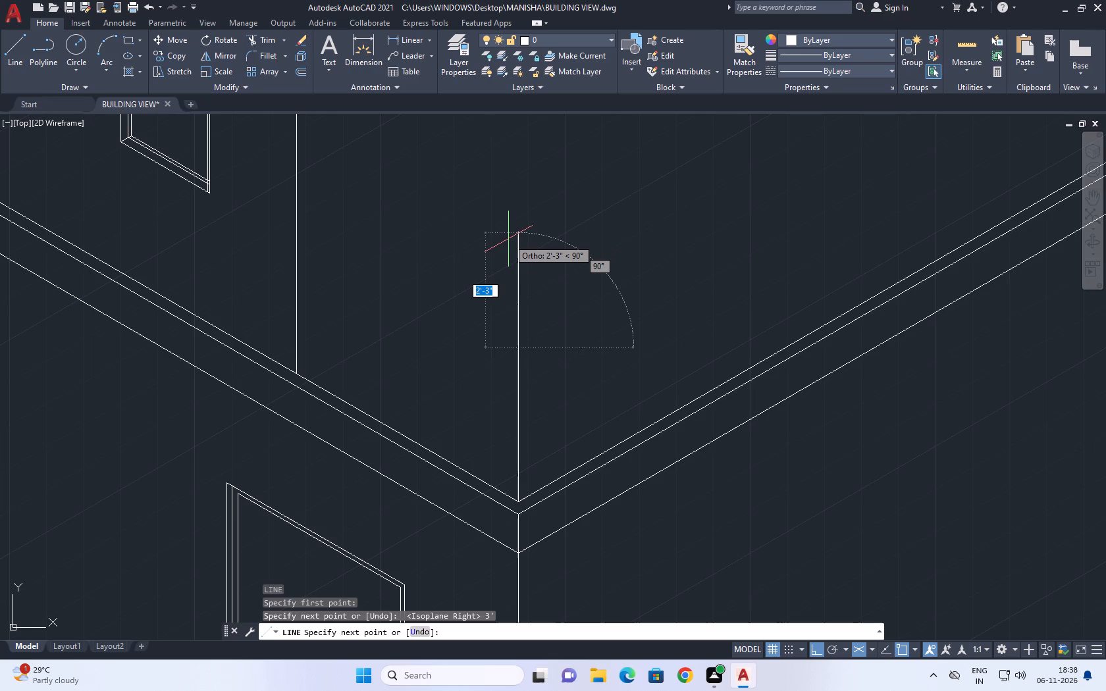
{"action": "scroll", "coordinate": [698, 249], "scroll_direction": "down", "scroll_amount": 2}
{"action": "middle_click_drag", "start_coordinate": [779, 230], "coordinate": [389, 411]}
{"action": "scroll", "coordinate": [508, 307], "scroll_direction": "down", "scroll_amount": 1}
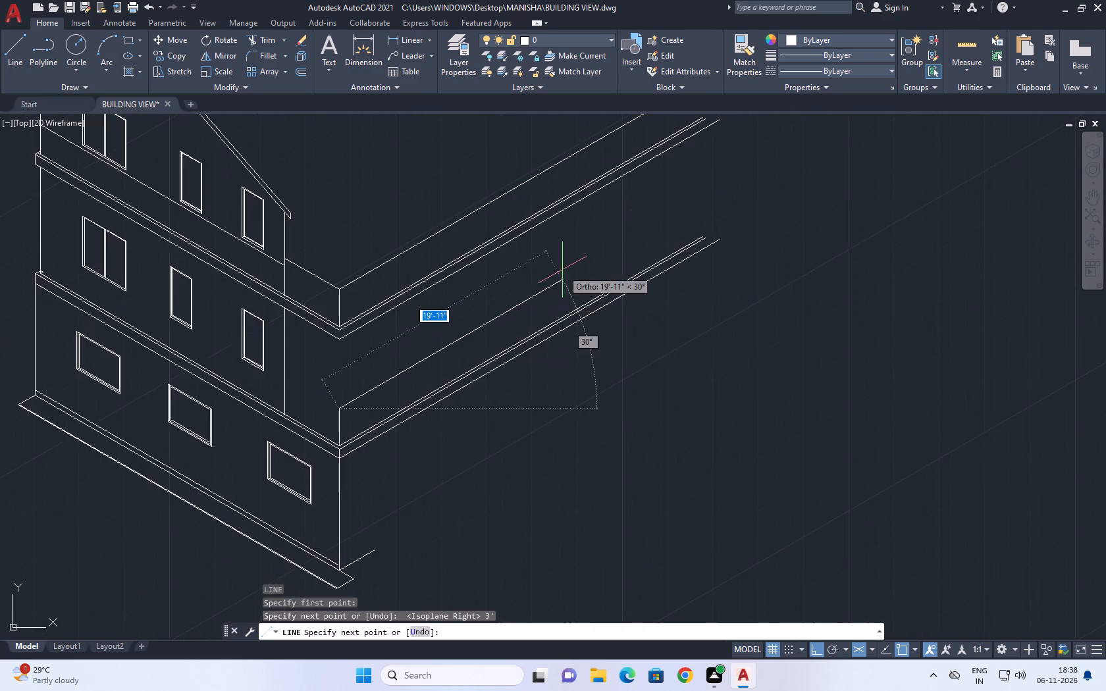
{"action": "scroll", "coordinate": [598, 240], "scroll_direction": "up", "scroll_amount": 1}
{"action": "left_click", "coordinate": [624, 224]}
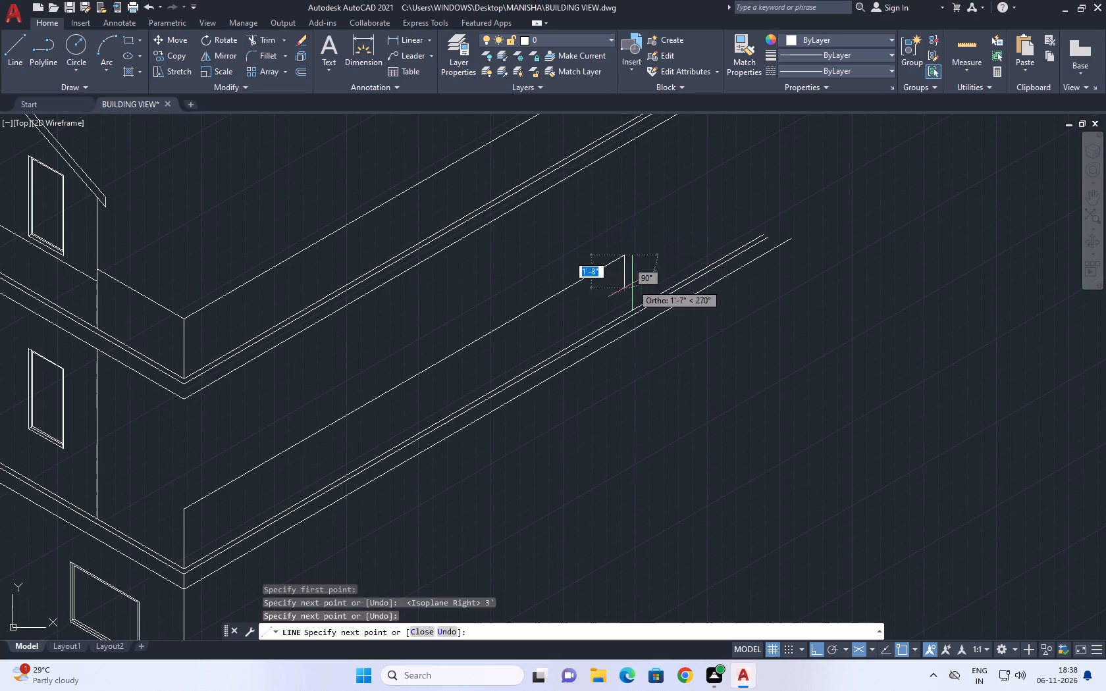
{"action": "left_click", "coordinate": [634, 414]}
{"action": "right_click", "coordinate": [649, 365]}
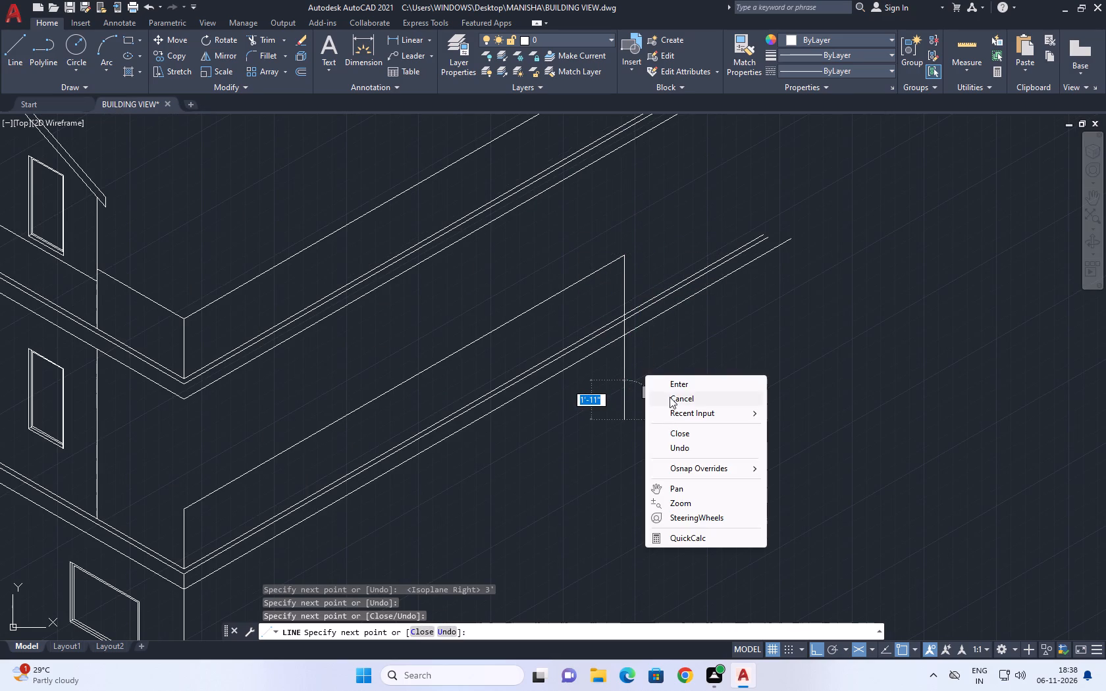
{"action": "left_click", "coordinate": [675, 396]}
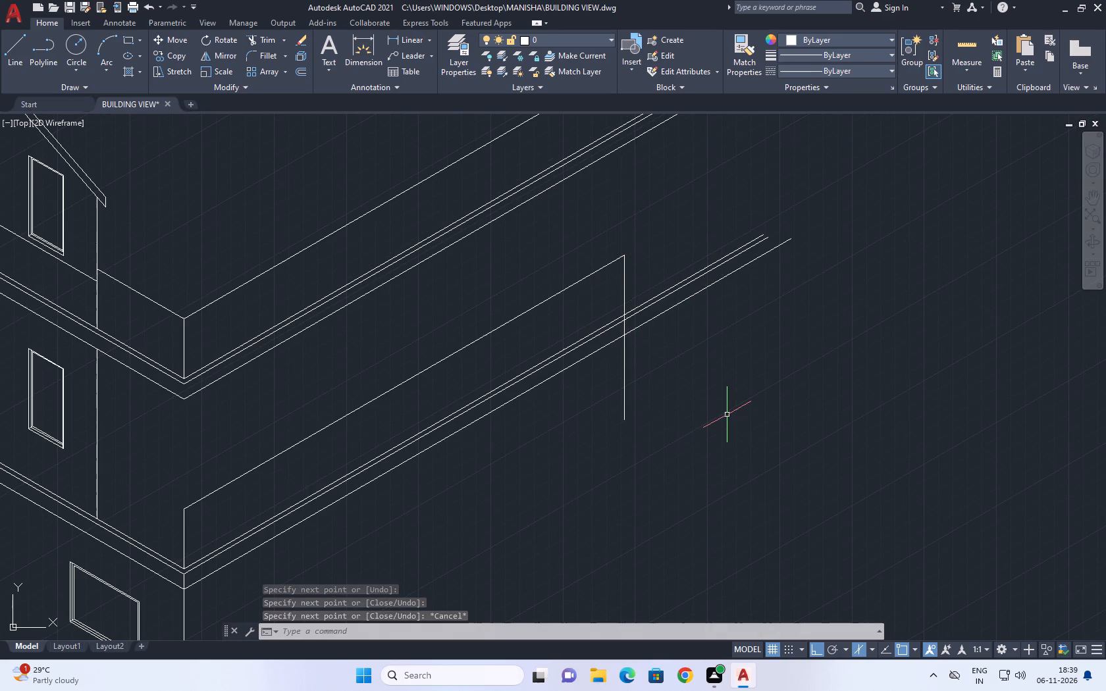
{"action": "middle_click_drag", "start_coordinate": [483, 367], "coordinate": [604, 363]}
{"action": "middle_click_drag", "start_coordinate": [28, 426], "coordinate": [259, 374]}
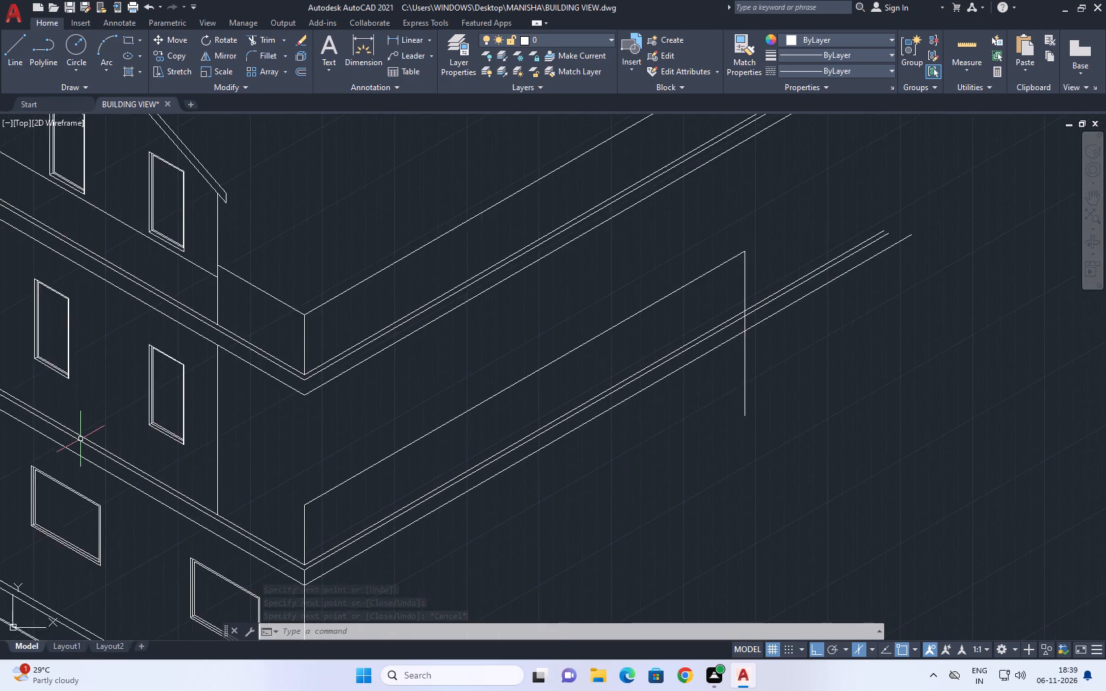
Draw the lower parapet's front top edge from its 3' corner, parallel to the front ledge and past the setback corner line.
{"action": "middle_click_drag", "start_coordinate": [259, 374], "coordinate": [281, 365]}
{"action": "right_click", "coordinate": [579, 176]}
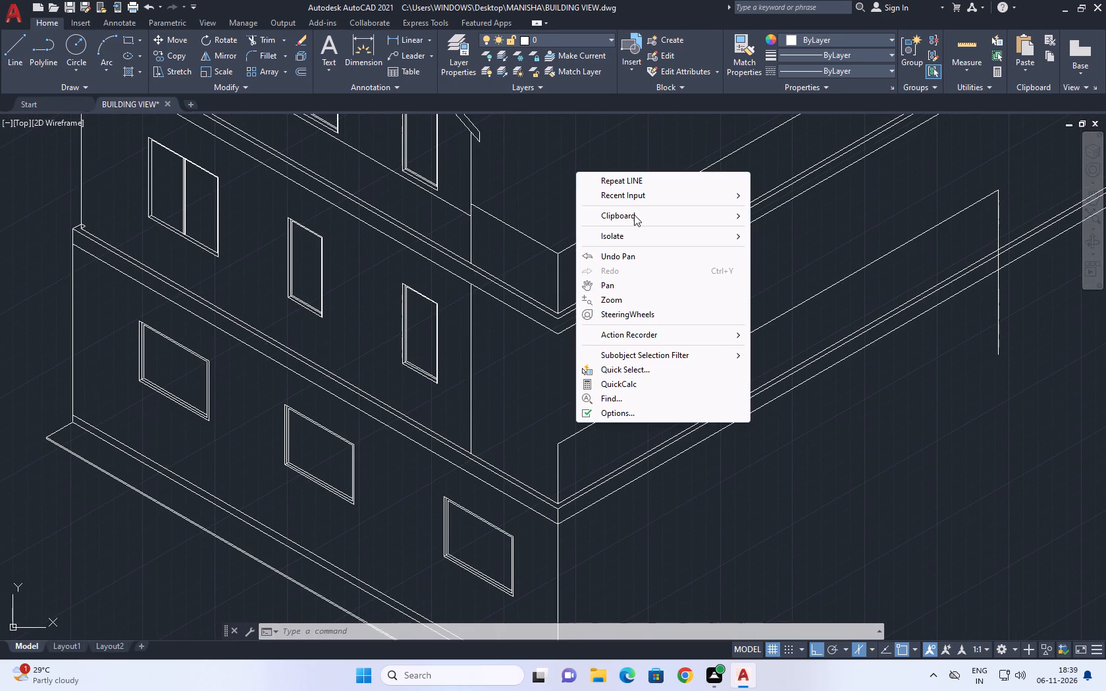
{"action": "left_click", "coordinate": [633, 181]}
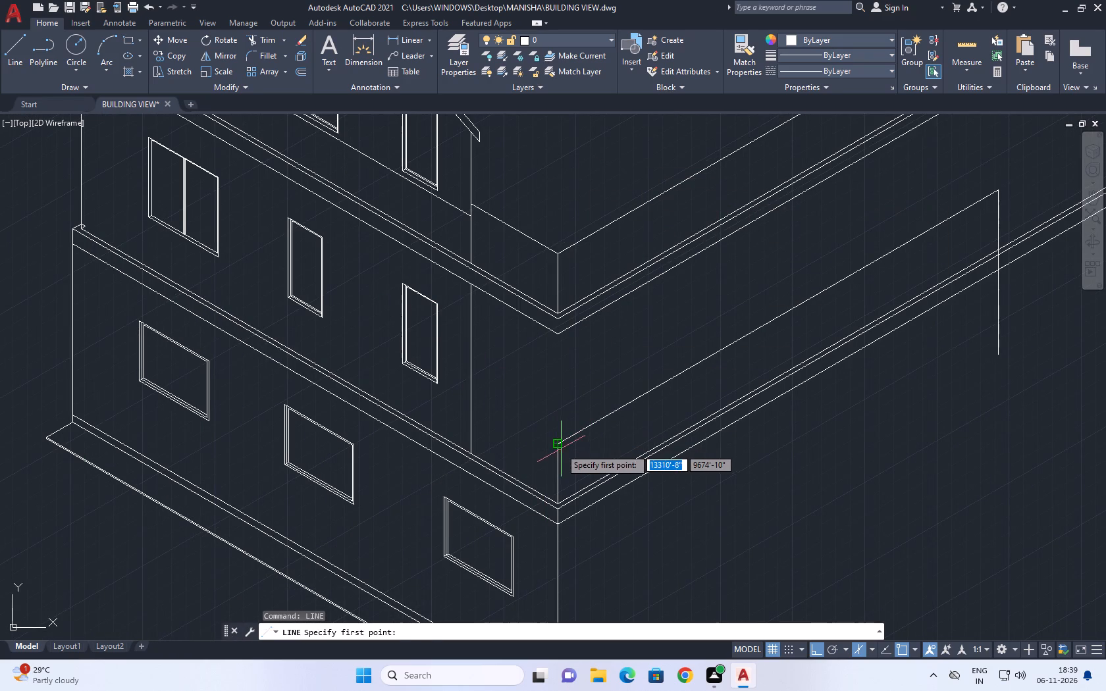
{"action": "left_click", "coordinate": [554, 444]}
{"action": "scroll", "coordinate": [464, 397], "scroll_direction": "up", "scroll_amount": 2}
{"action": "left_click", "coordinate": [446, 375]}
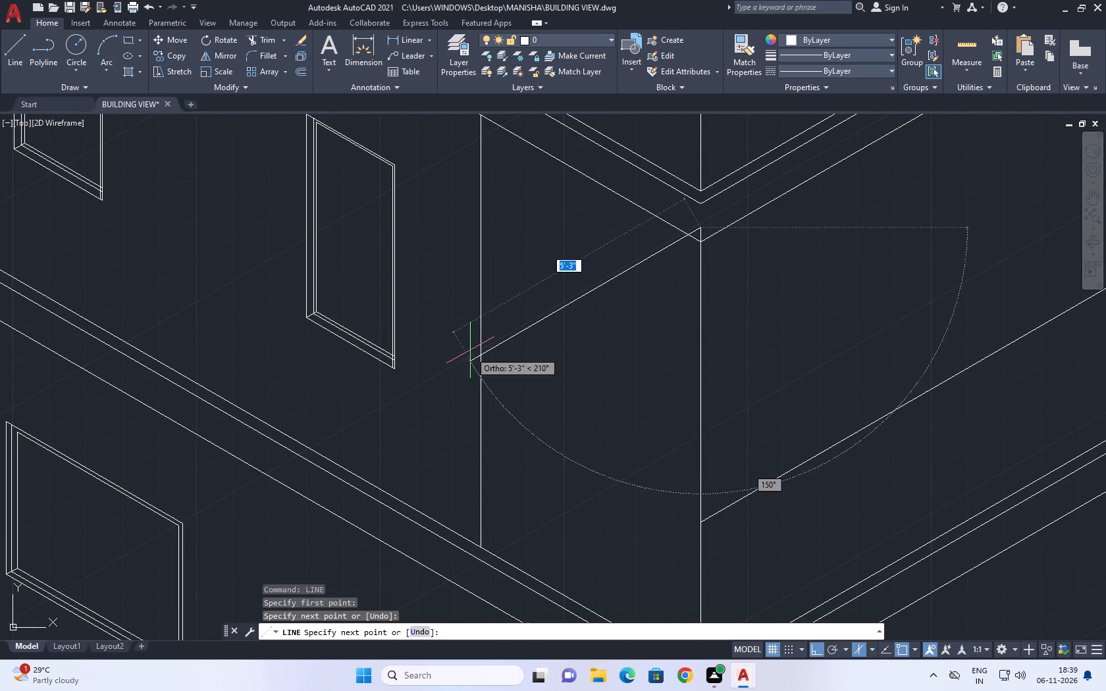
{"action": "key", "text": "ctrl+z"}
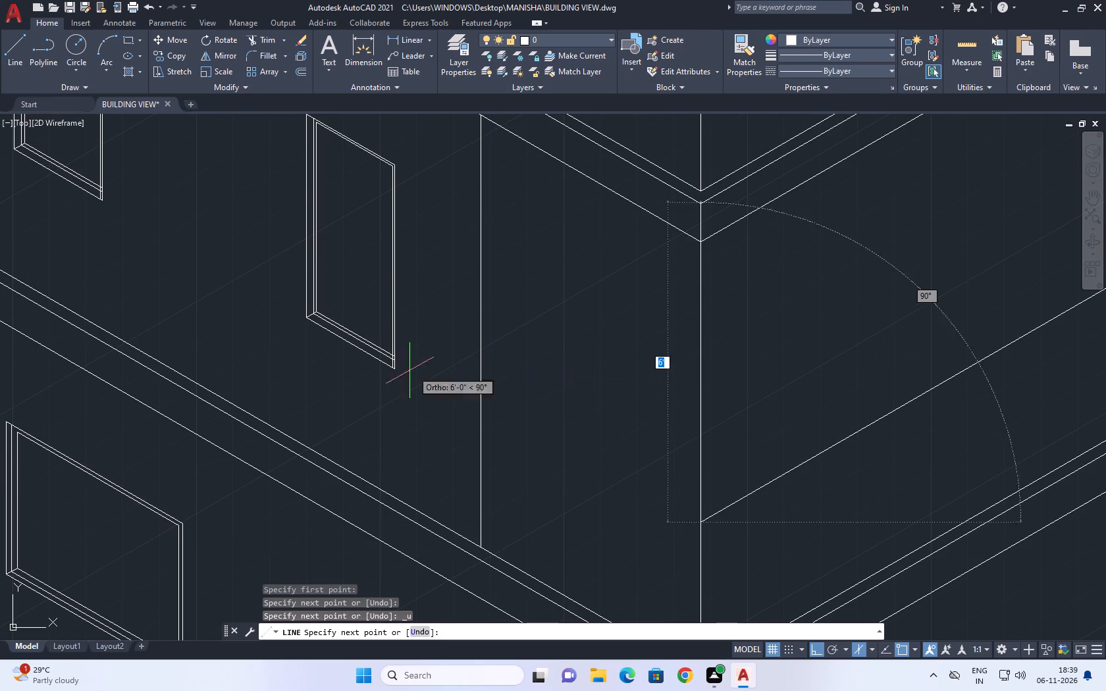
{"action": "key", "text": "F5"}
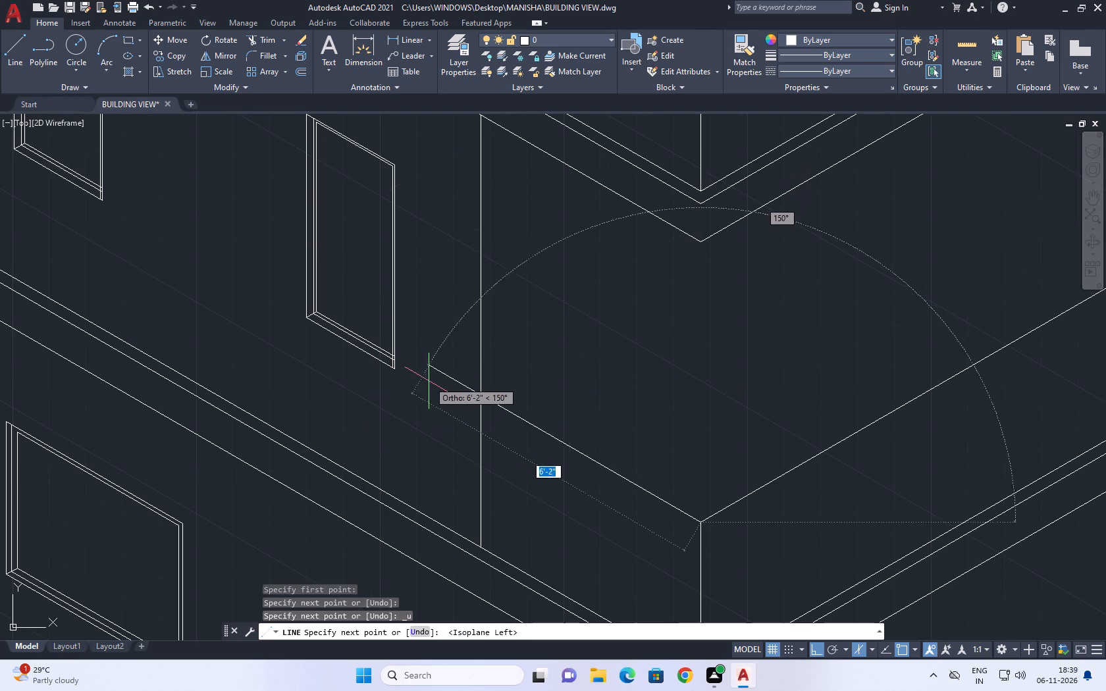
{"action": "left_click", "coordinate": [434, 376]}
{"action": "key", "text": "Escape"}
Trim the lower parapet's front top edge where it runs past the setback corner line.
{"action": "key", "text": "t"}
{"action": "type", "text": "r"}
{"action": "key", "text": "space"}
{"action": "left_click", "coordinate": [446, 374]}
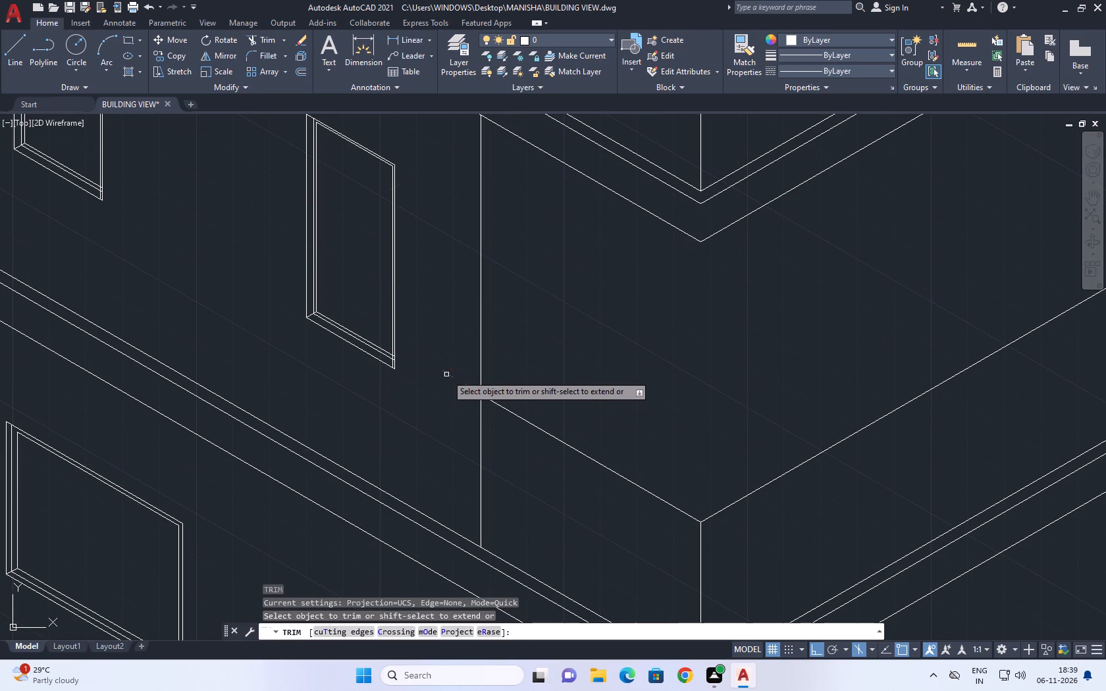
{"action": "scroll", "coordinate": [426, 424], "scroll_direction": "down", "scroll_amount": 4}
{"action": "middle_click_drag", "start_coordinate": [697, 373], "coordinate": [710, 417]}
{"action": "key", "text": "Escape"}
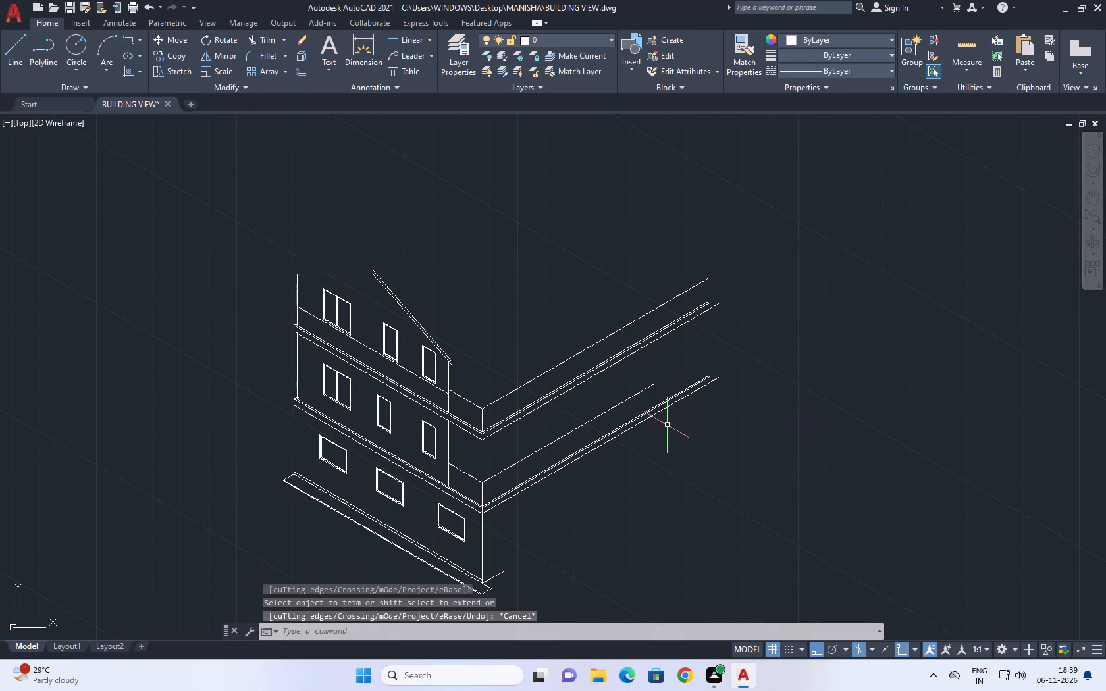
Copy the ground floor's vertical corner line 2'6" along the building's long side, after undoing a trial copy at 4'.
{"action": "middle_click_drag", "start_coordinate": [652, 344], "coordinate": [646, 309]}
{"action": "middle_click_drag", "start_coordinate": [449, 394], "coordinate": [501, 376]}
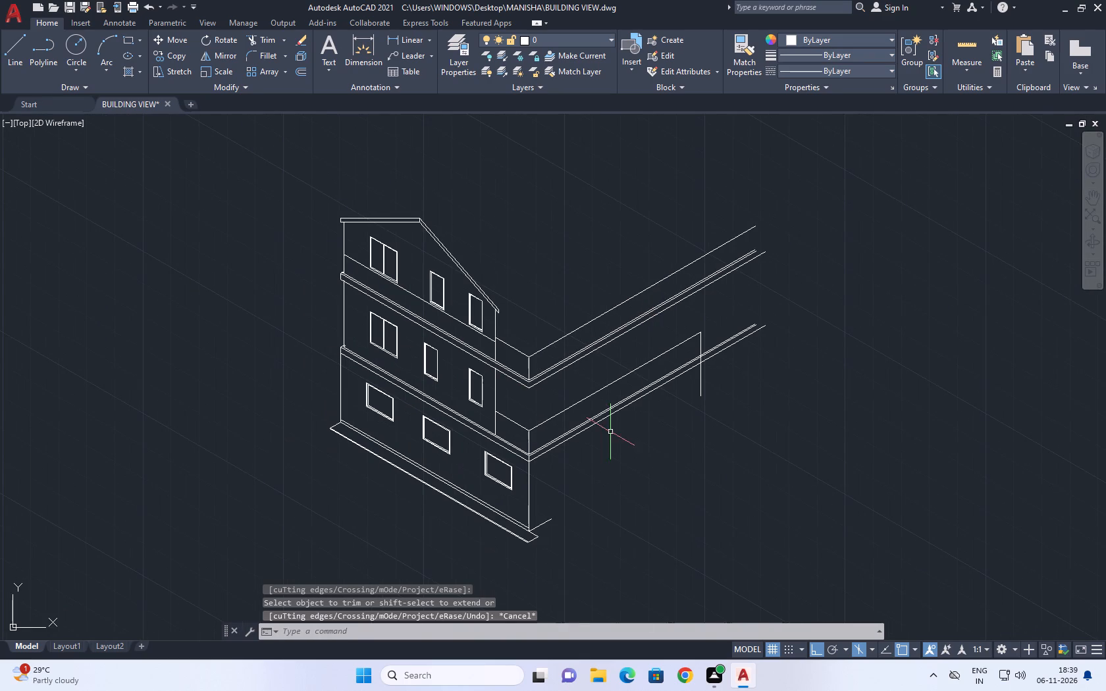
{"action": "scroll", "coordinate": [559, 421], "scroll_direction": "down", "scroll_amount": 1}
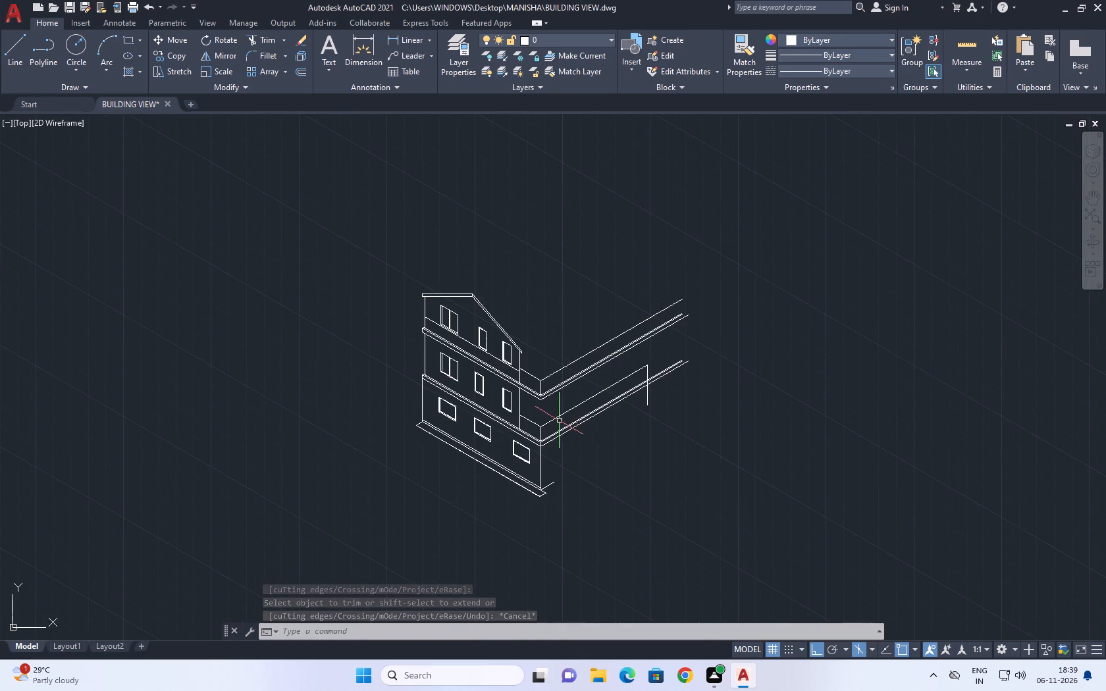
{"action": "middle_click_drag", "start_coordinate": [539, 526], "coordinate": [585, 438]}
{"action": "scroll", "coordinate": [585, 434], "scroll_direction": "up", "scroll_amount": 2}
{"action": "scroll", "coordinate": [574, 360], "scroll_direction": "up", "scroll_amount": 1}
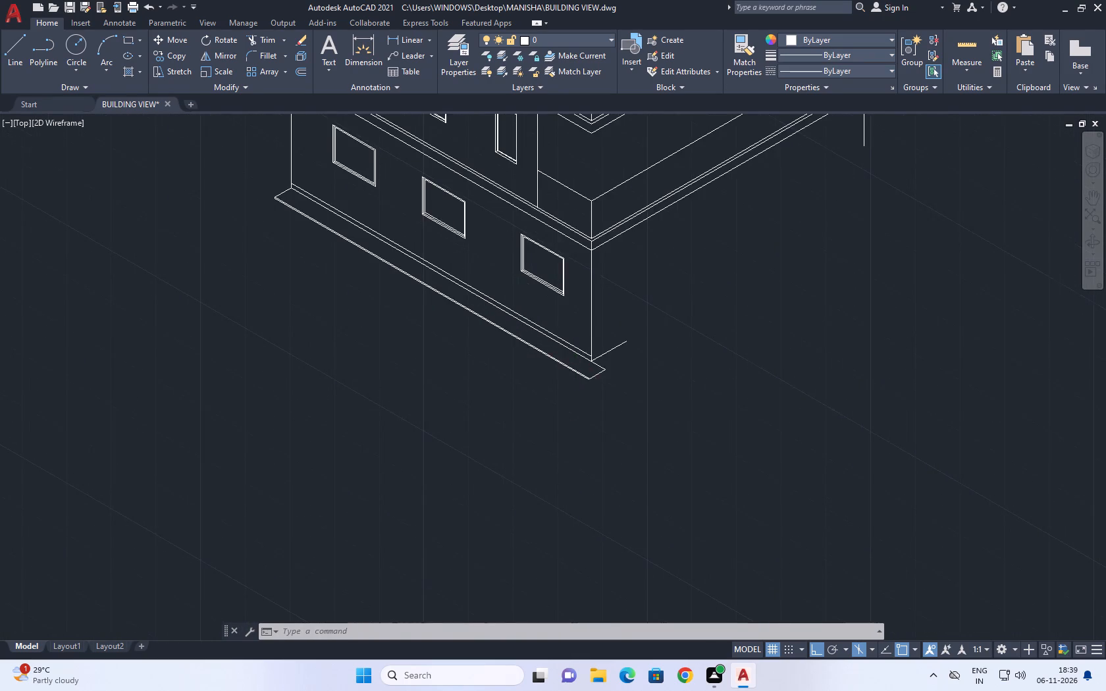
{"action": "middle_click_drag", "start_coordinate": [642, 338], "coordinate": [581, 471]}
{"action": "left_click_drag", "start_coordinate": [548, 382], "coordinate": [546, 375]}
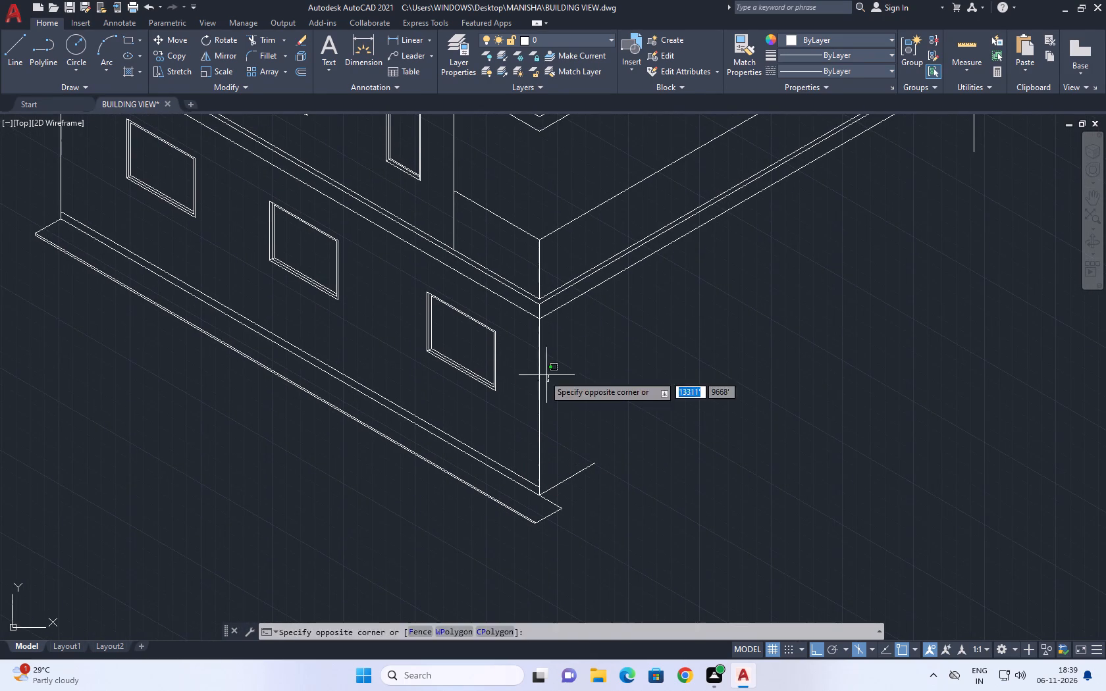
{"action": "left_click_drag", "start_coordinate": [536, 372], "coordinate": [512, 369]}
{"action": "middle_click_drag", "start_coordinate": [634, 381], "coordinate": [548, 467]}
{"action": "type", "text": "co"}
{"action": "key", "text": "space"}
{"action": "left_click_drag", "start_coordinate": [489, 492], "coordinate": [488, 495]}
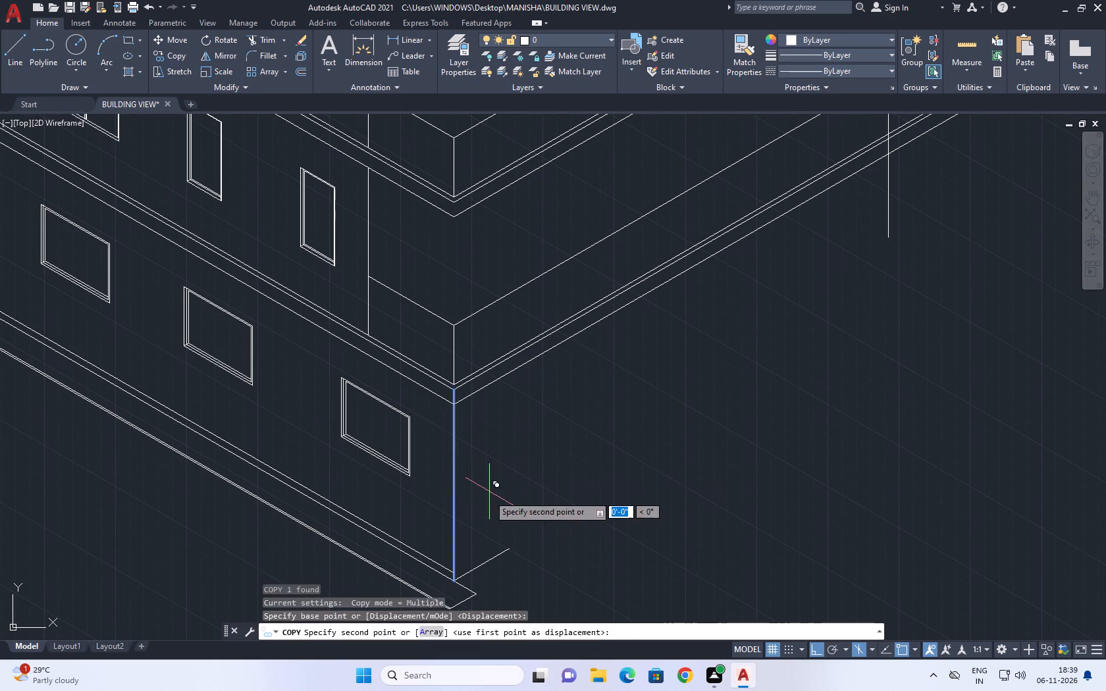
{"action": "left_click_drag", "start_coordinate": [488, 495], "coordinate": [521, 492]}
{"action": "key", "text": "F5"}
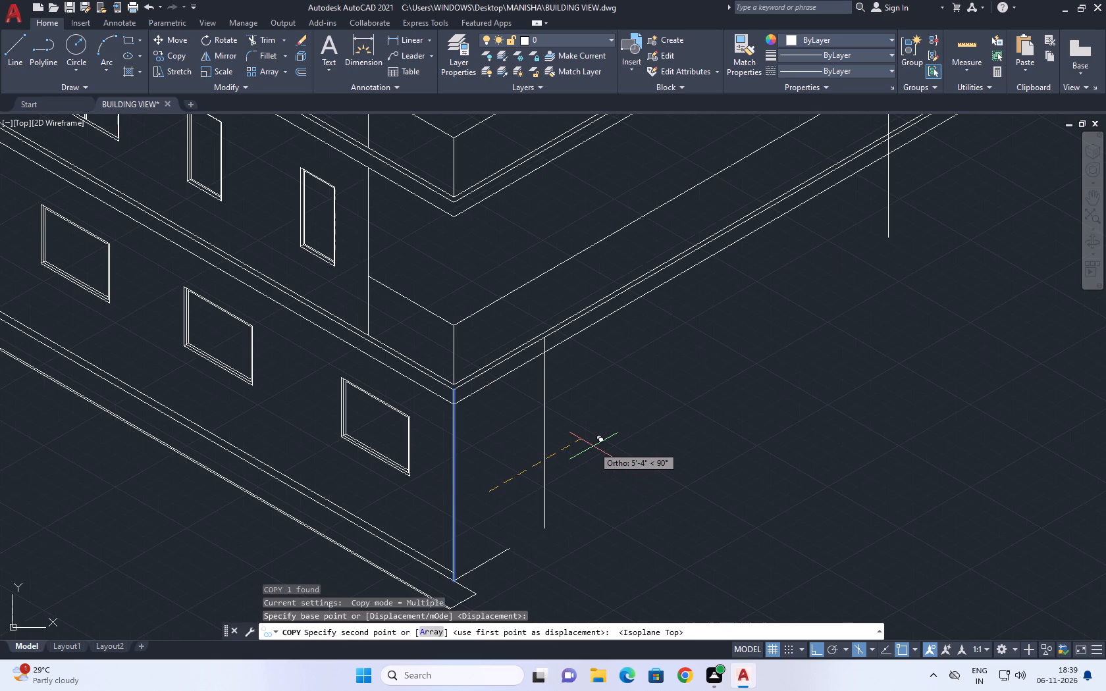
{"action": "key", "text": "4"}
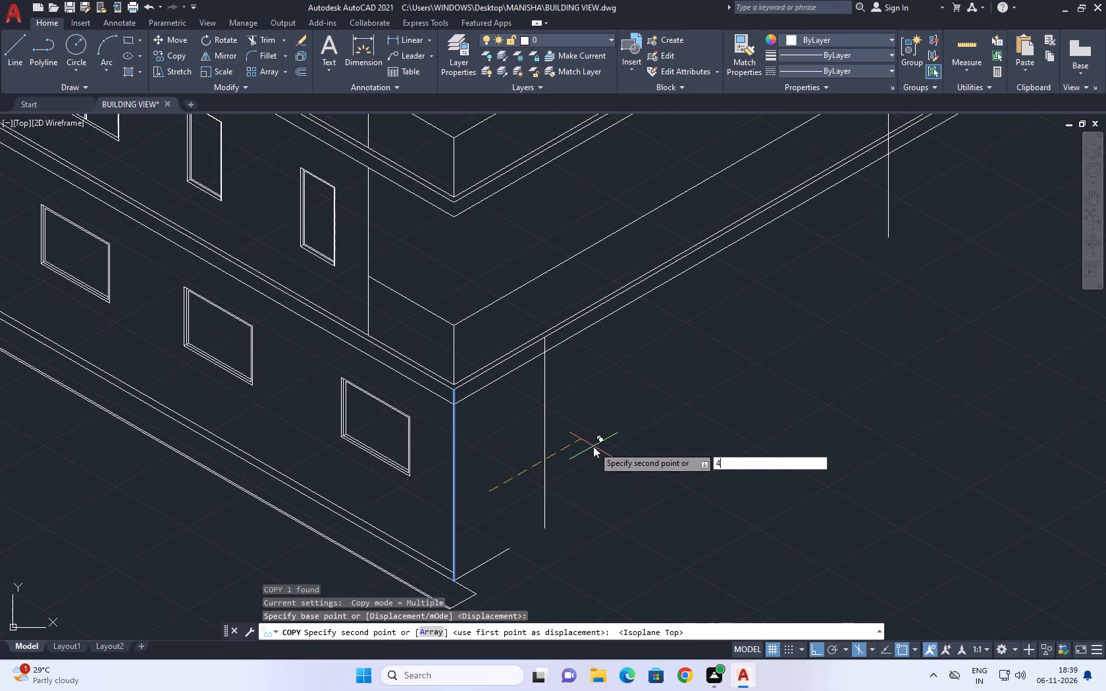
{"action": "key", "text": "apostrophe"}
{"action": "key", "text": "Return"}
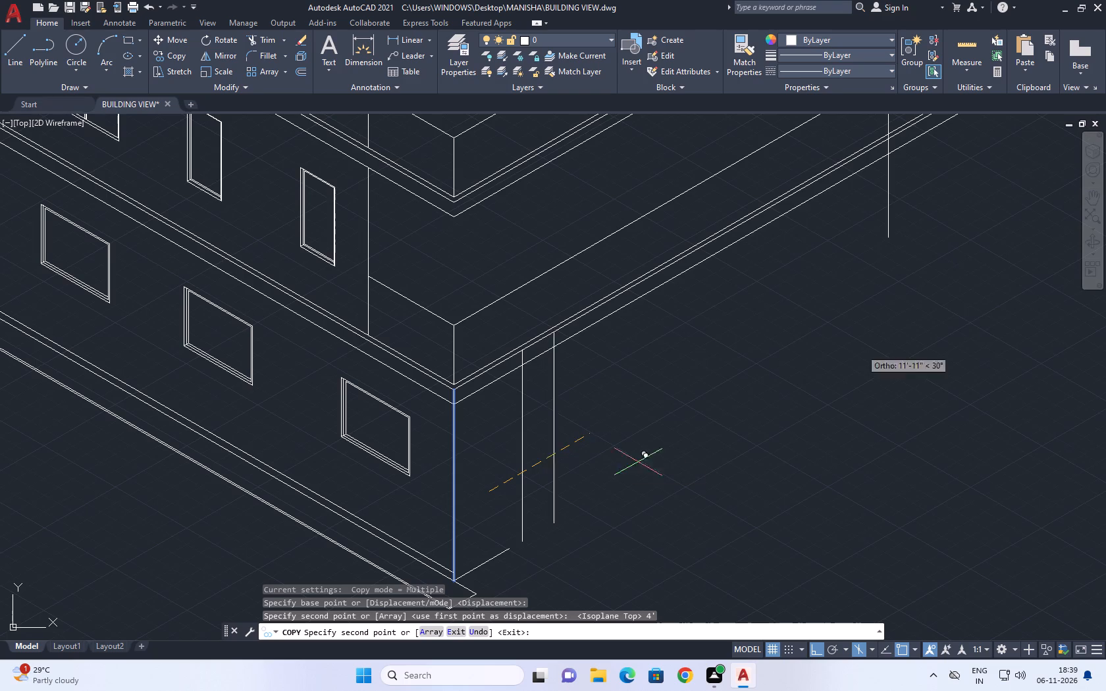
{"action": "key", "text": "ctrl+z"}
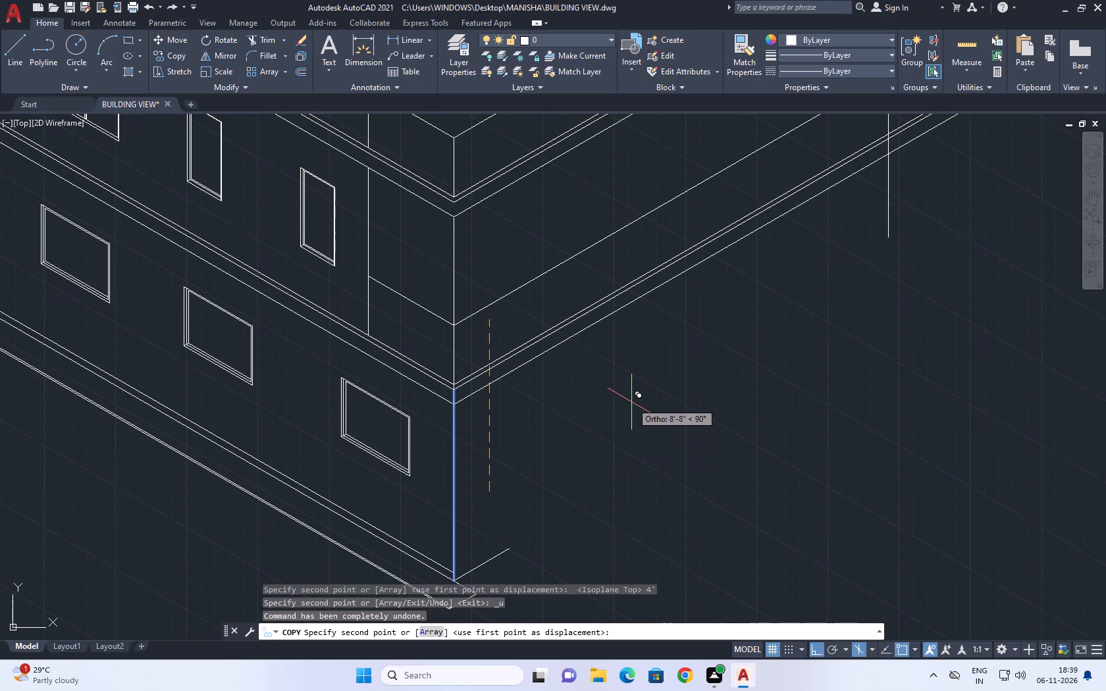
{"action": "key", "text": "F5"}
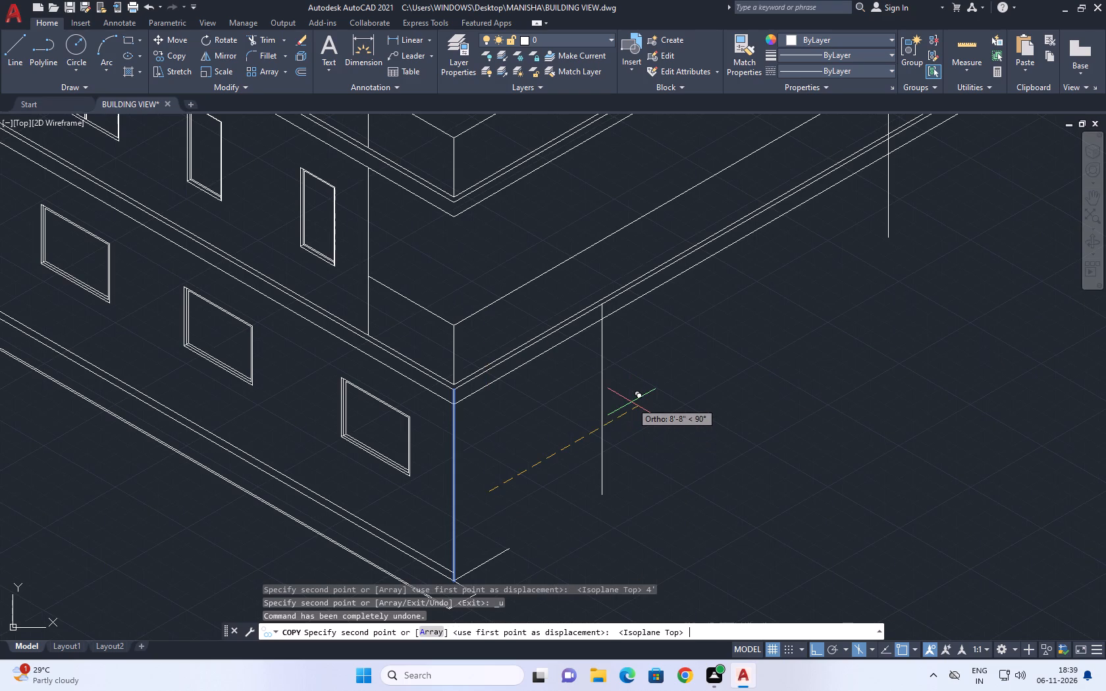
{"action": "key", "text": "2"}
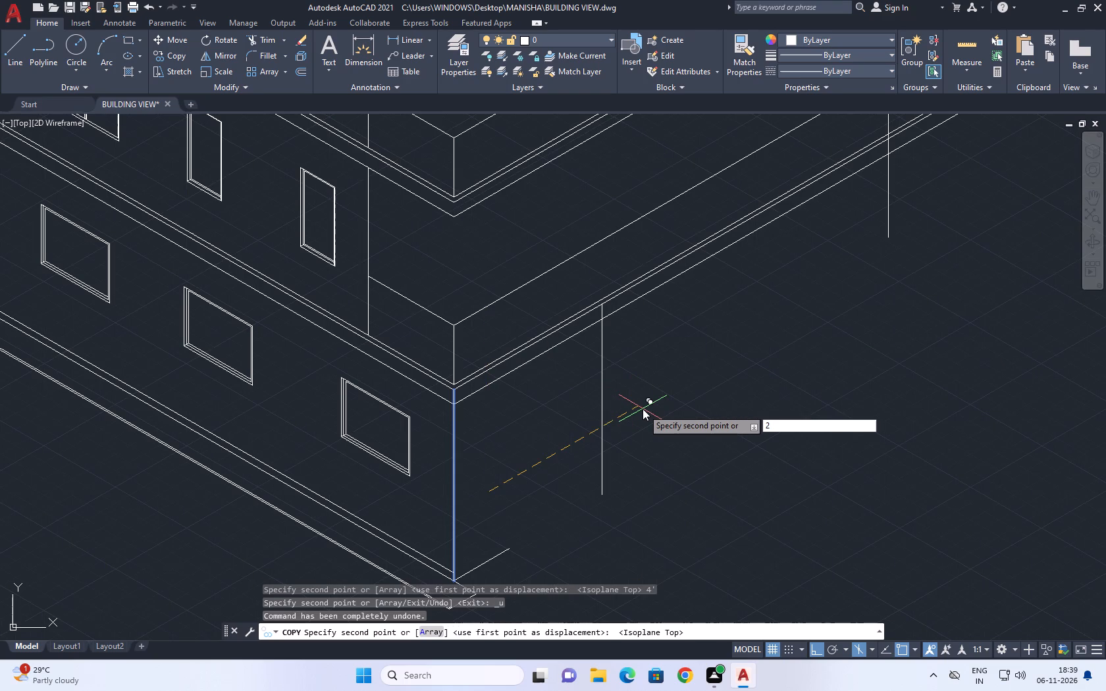
{"action": "type", "text": "'6"}
{"action": "key", "text": "Return"}
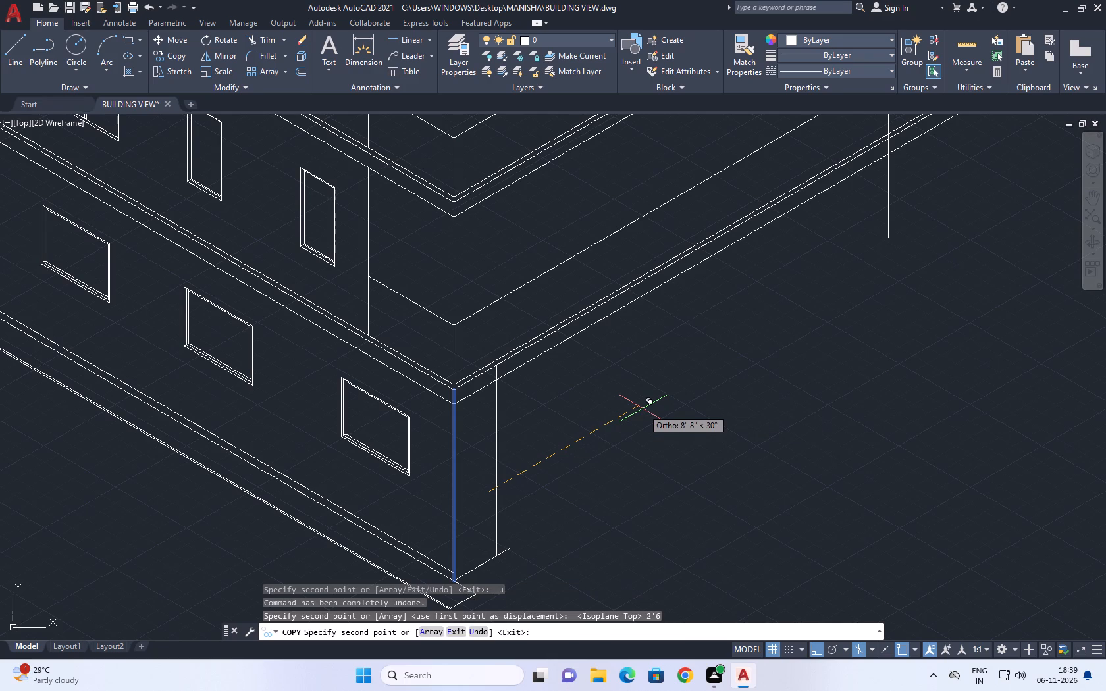
{"action": "key", "text": "space"}
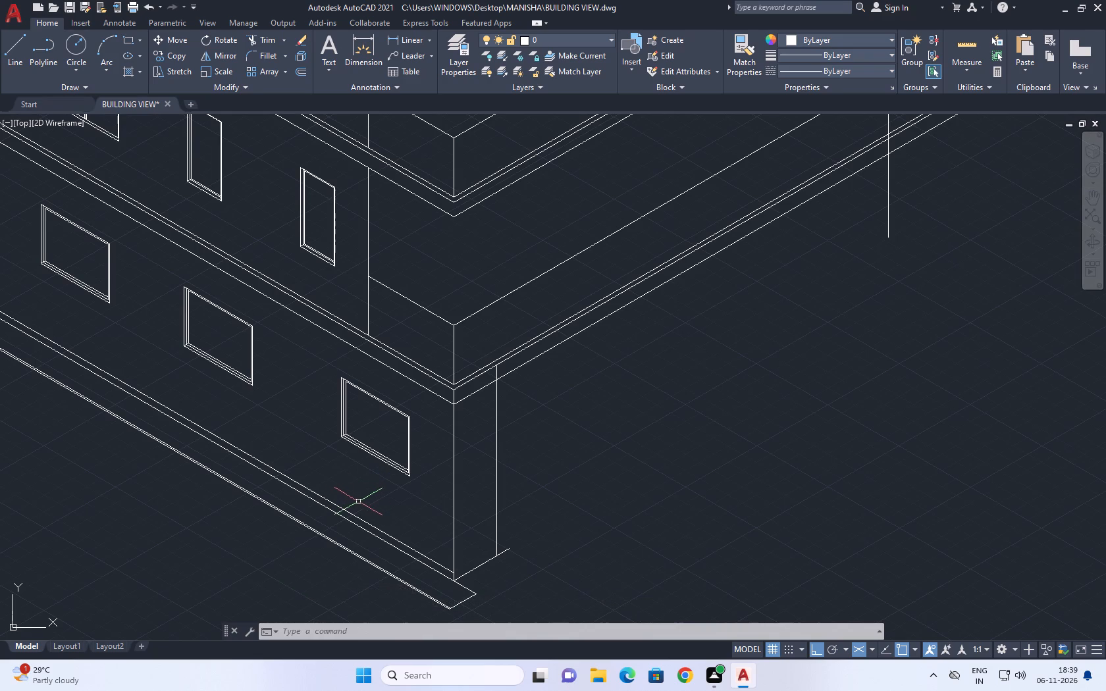
Trim the copied vertical line above the ledge's lower edge, and the base line where it runs past that vertical.
{"action": "middle_click_drag", "start_coordinate": [521, 529], "coordinate": [521, 528]}
{"action": "middle_click_drag", "start_coordinate": [521, 528], "coordinate": [502, 372]}
{"action": "middle_click_drag", "start_coordinate": [488, 328], "coordinate": [504, 367]}
{"action": "scroll", "coordinate": [504, 367], "scroll_direction": "up", "scroll_amount": 1}
{"action": "left_click", "coordinate": [267, 39]}
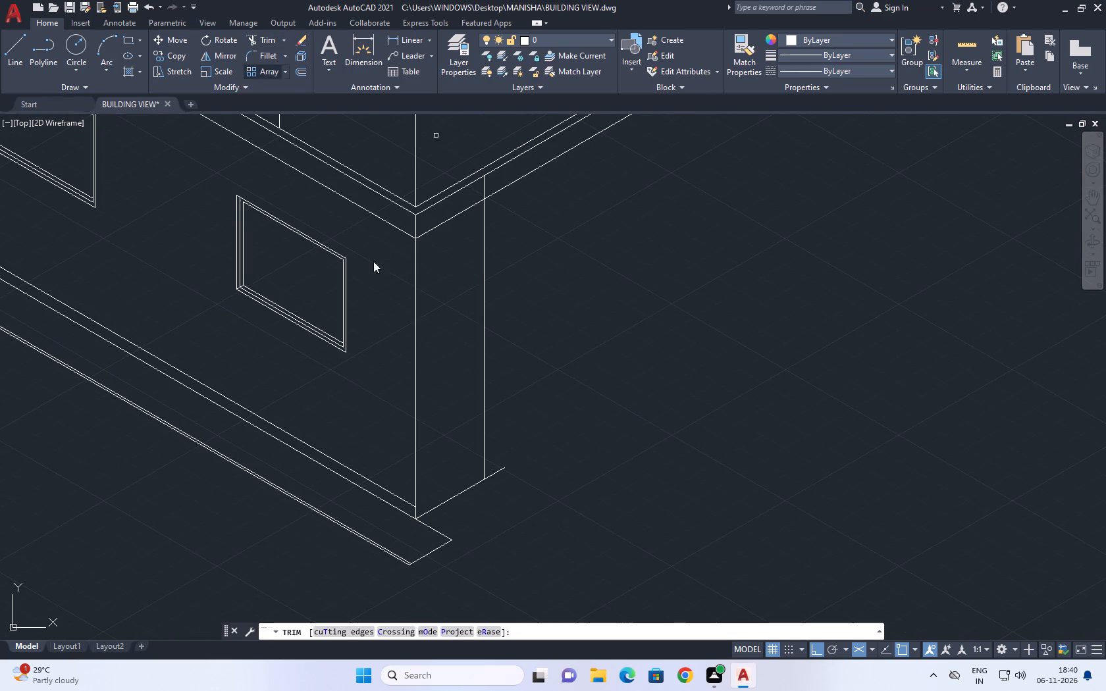
{"action": "left_click", "coordinate": [483, 187]}
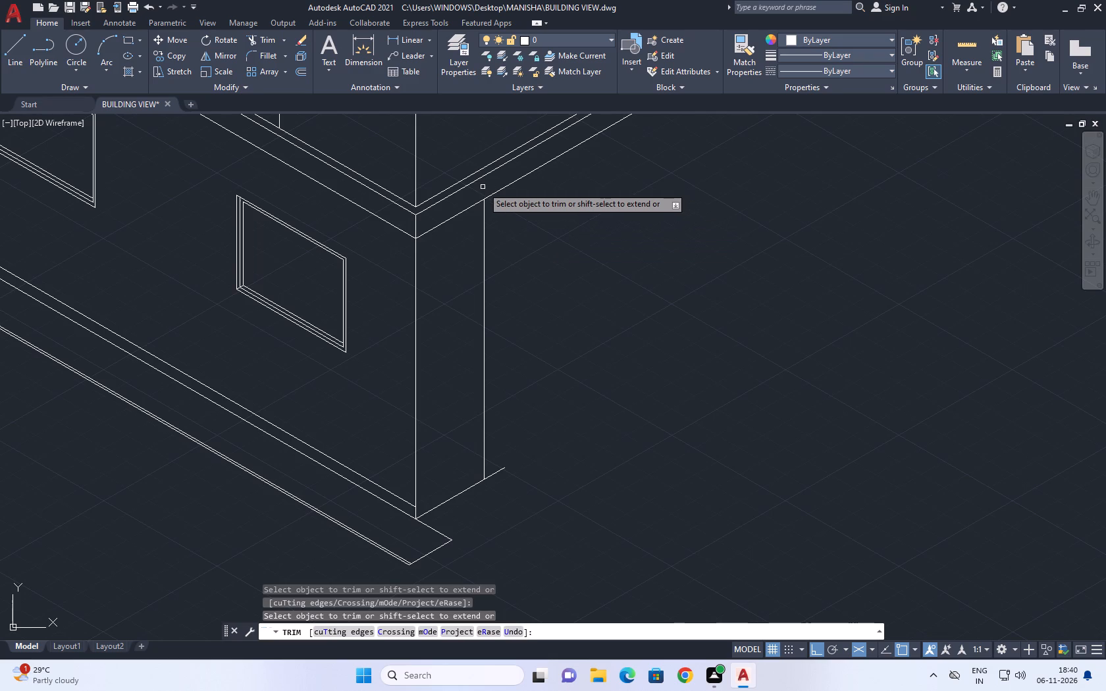
{"action": "left_click", "coordinate": [504, 471]}
{"action": "scroll", "coordinate": [508, 463], "scroll_direction": "down", "scroll_amount": 2}
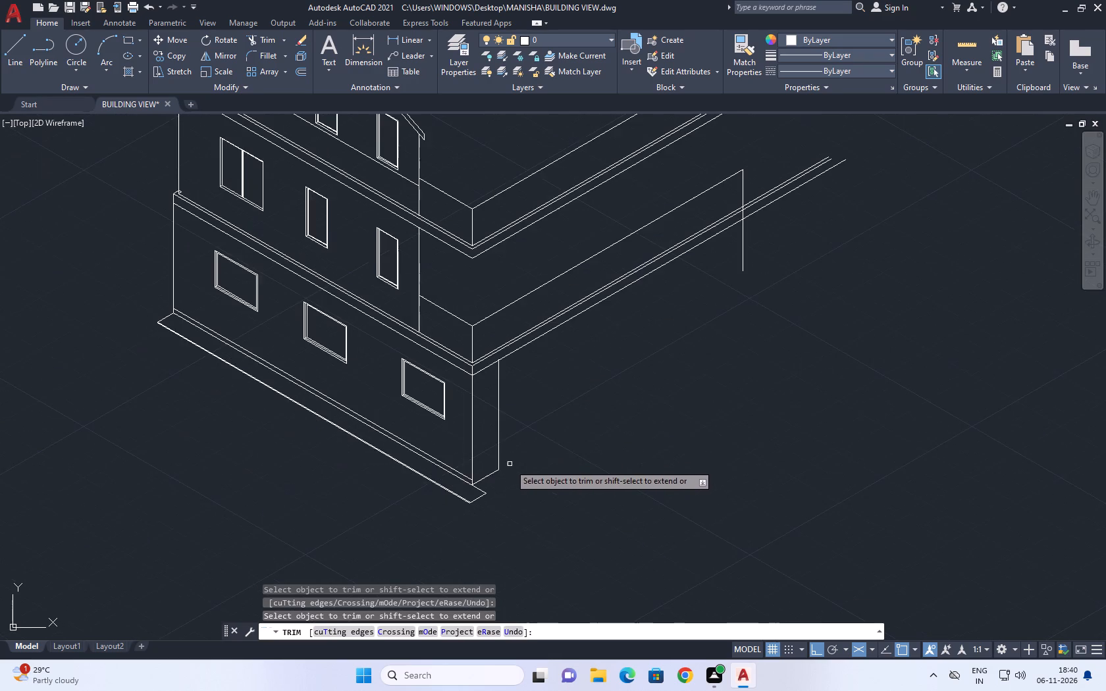
{"action": "middle_click_drag", "start_coordinate": [533, 415], "coordinate": [528, 428]}
{"action": "right_click", "coordinate": [527, 410]}
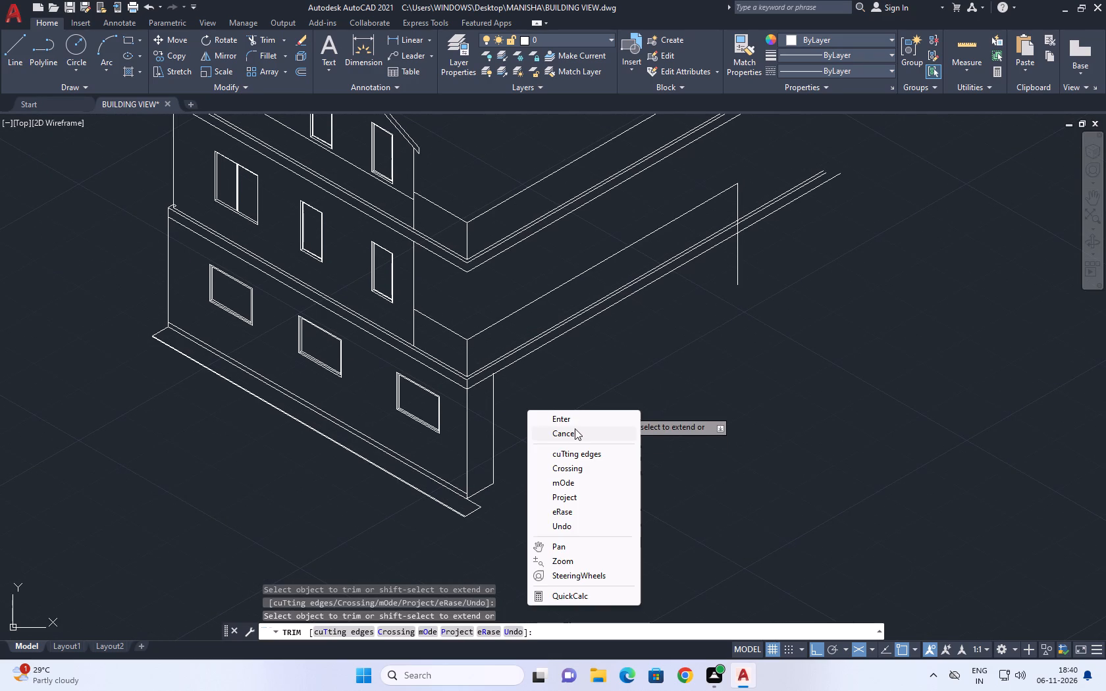
{"action": "left_click", "coordinate": [575, 429]}
Copy the ground floor side wall's base line vertically about 4" to meet the front plinth line at the corner.
{"action": "middle_click_drag", "start_coordinate": [488, 515], "coordinate": [496, 436]}
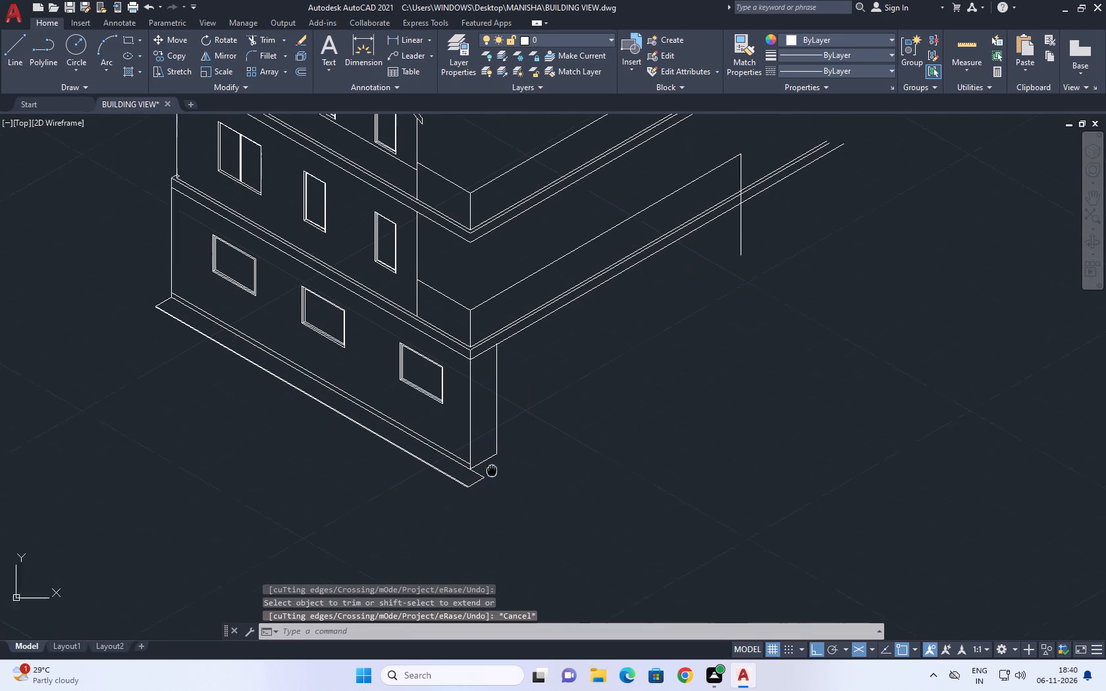
{"action": "middle_click_drag", "start_coordinate": [496, 436], "coordinate": [496, 429]}
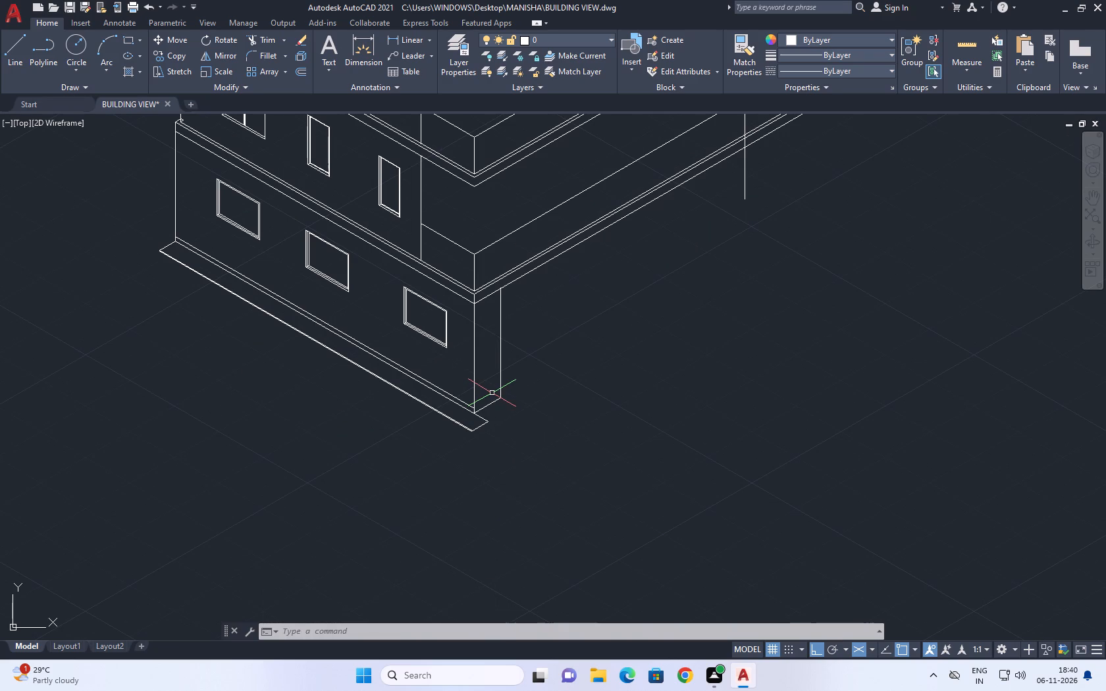
{"action": "scroll", "coordinate": [490, 393], "scroll_direction": "up", "scroll_amount": 1}
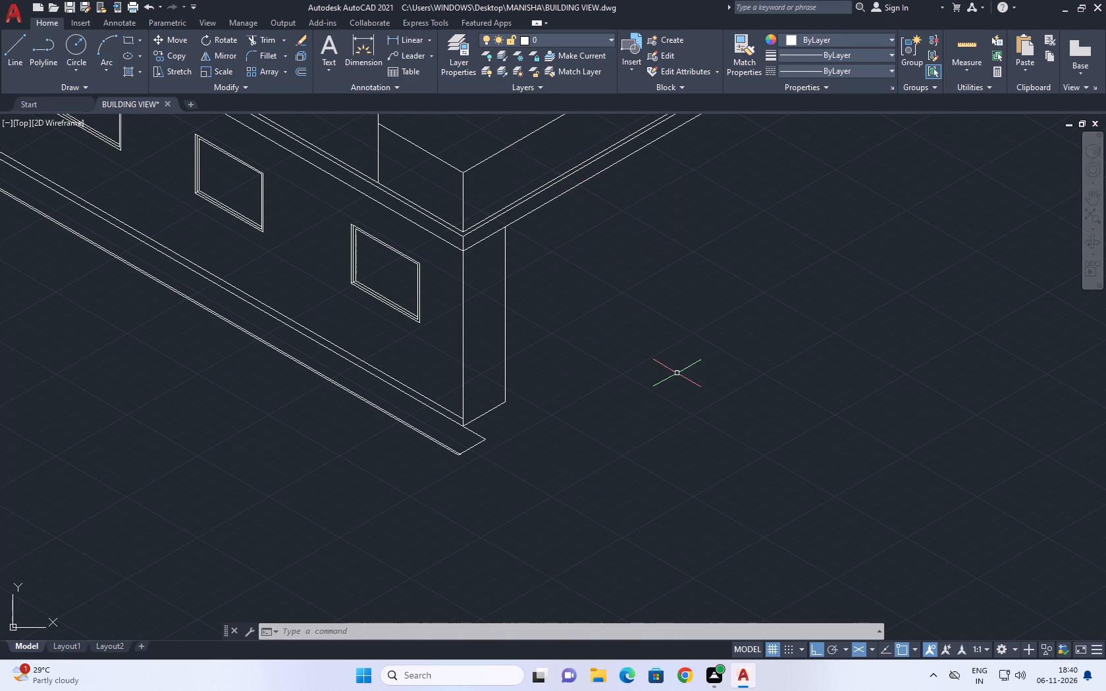
{"action": "middle_click_drag", "start_coordinate": [535, 314], "coordinate": [532, 347]}
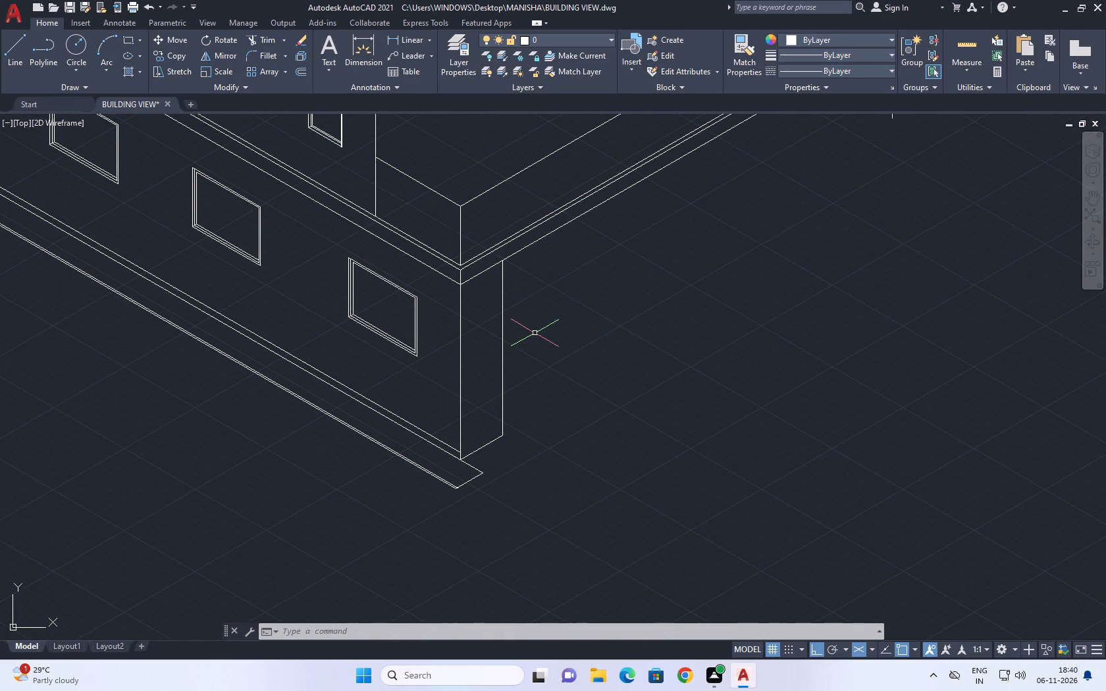
{"action": "middle_click_drag", "start_coordinate": [458, 470], "coordinate": [458, 456]}
{"action": "scroll", "coordinate": [458, 463], "scroll_direction": "up", "scroll_amount": 2}
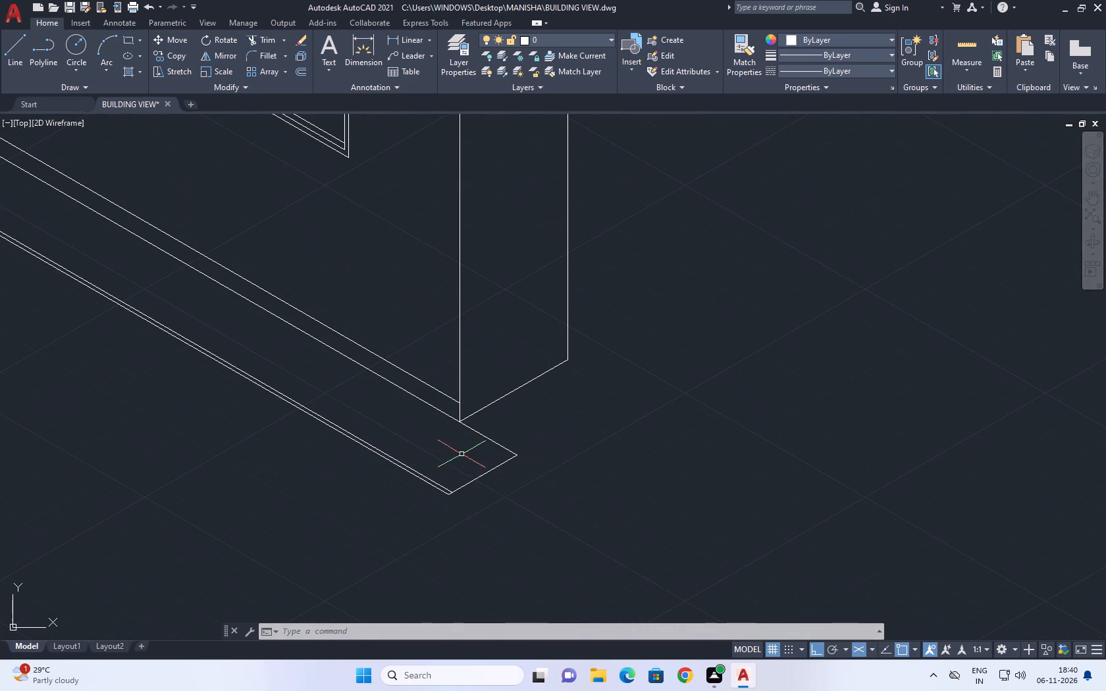
{"action": "middle_click_drag", "start_coordinate": [439, 388], "coordinate": [487, 449]}
{"action": "scroll", "coordinate": [495, 453], "scroll_direction": "down", "scroll_amount": 2}
{"action": "middle_click_drag", "start_coordinate": [384, 415], "coordinate": [434, 438]}
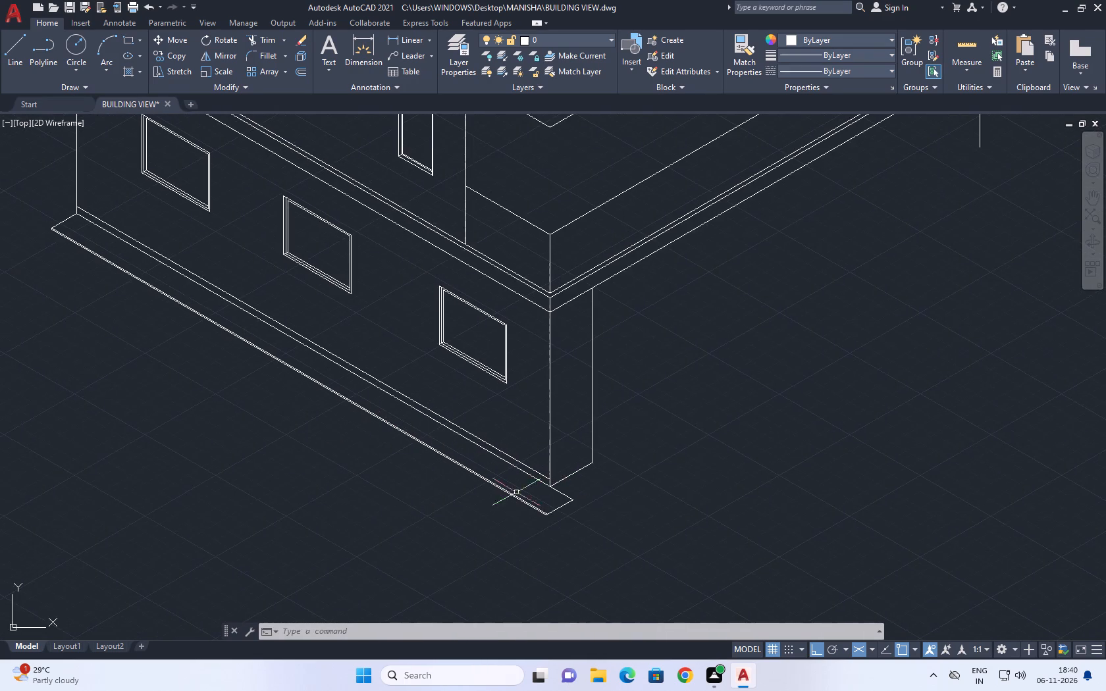
{"action": "scroll", "coordinate": [541, 482], "scroll_direction": "up", "scroll_amount": 2}
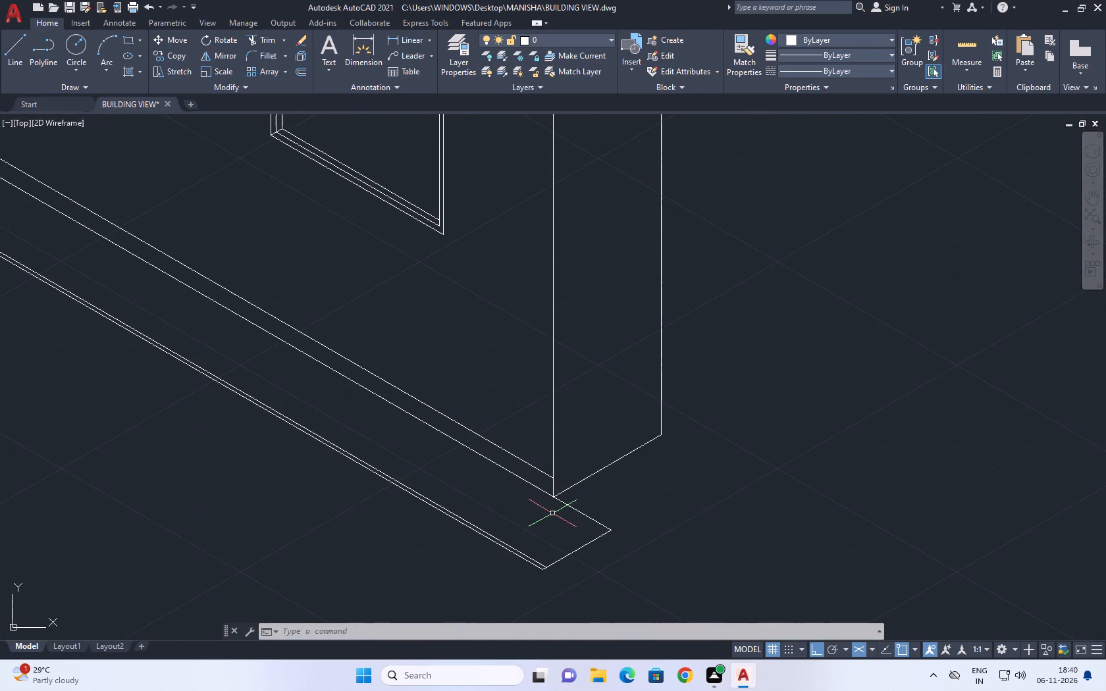
{"action": "left_click", "coordinate": [596, 489]}
{"action": "left_click", "coordinate": [598, 450]}
{"action": "left_click", "coordinate": [598, 492]}
{"action": "left_click", "coordinate": [579, 446]}
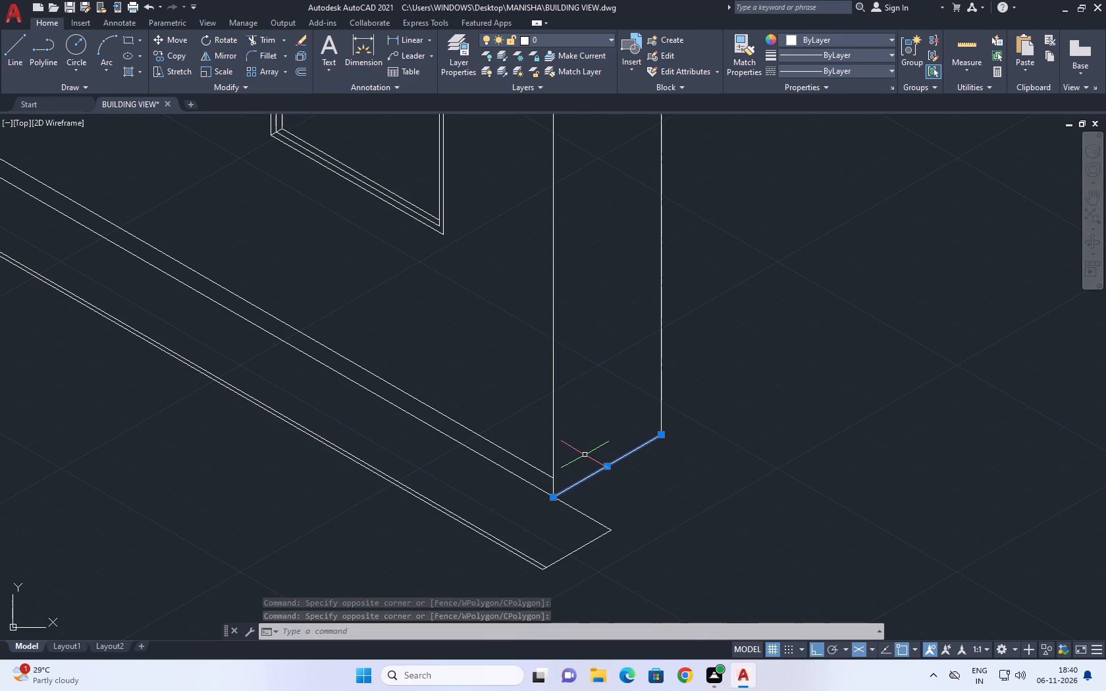
{"action": "key", "text": "c"}
{"action": "key", "text": "o"}
{"action": "key", "text": "space"}
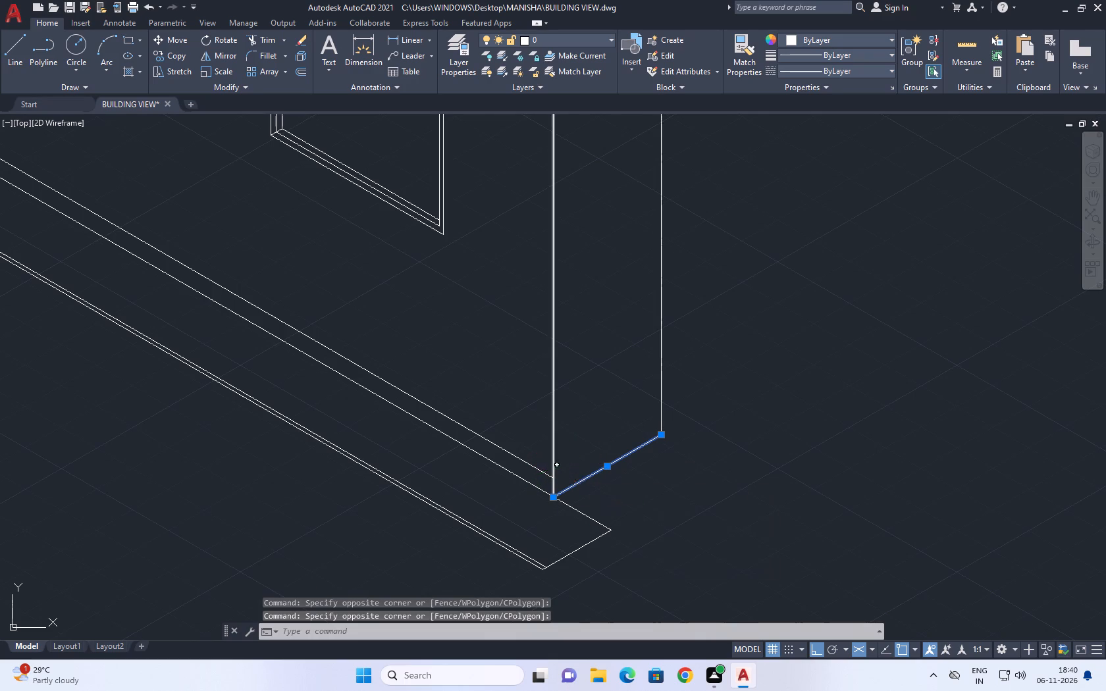
{"action": "scroll", "coordinate": [541, 482], "scroll_direction": "up", "scroll_amount": 4}
{"action": "left_click", "coordinate": [625, 568]}
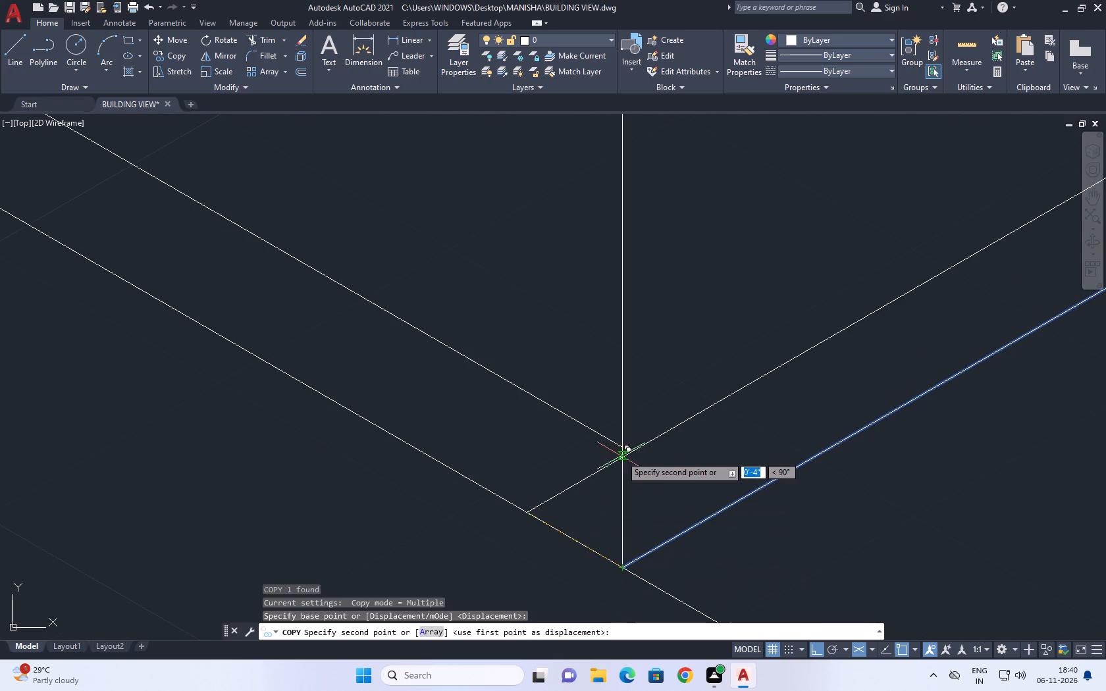
{"action": "left_click", "coordinate": [623, 450]}
{"action": "key", "text": "Escape"}
{"action": "scroll", "coordinate": [438, 422], "scroll_direction": "down", "scroll_amount": 3}
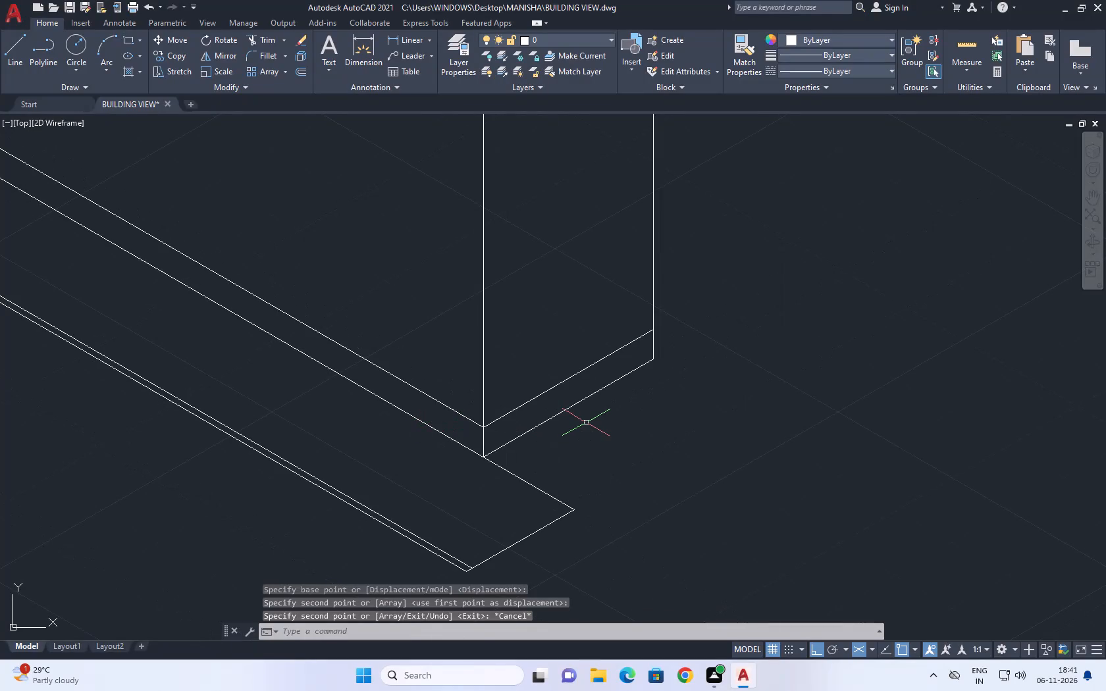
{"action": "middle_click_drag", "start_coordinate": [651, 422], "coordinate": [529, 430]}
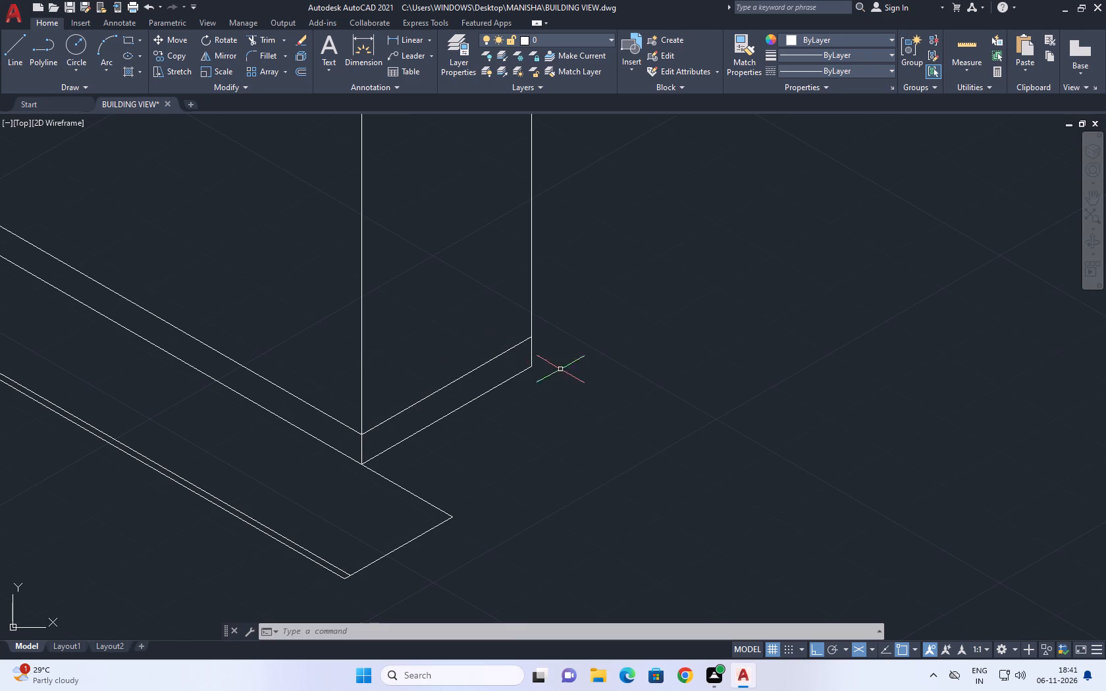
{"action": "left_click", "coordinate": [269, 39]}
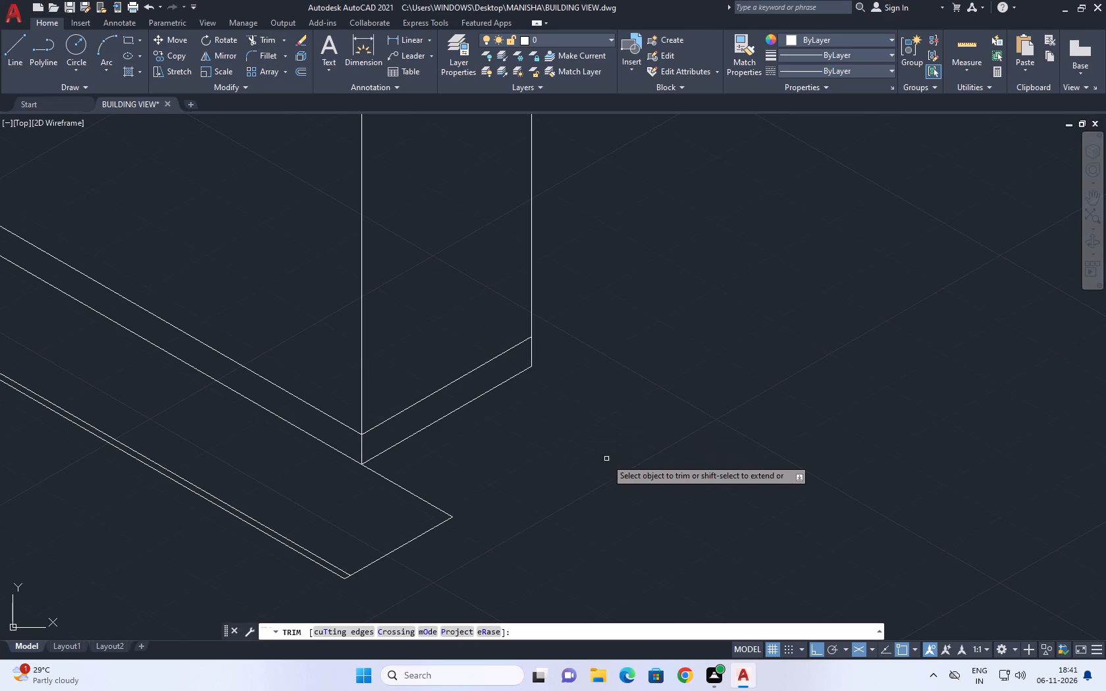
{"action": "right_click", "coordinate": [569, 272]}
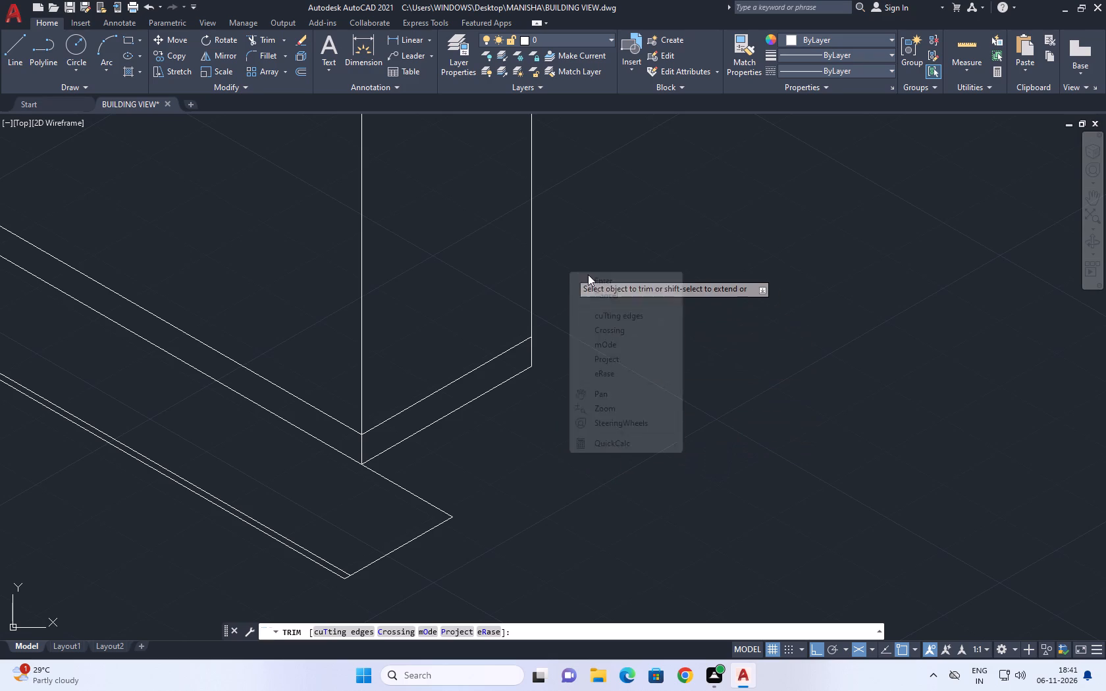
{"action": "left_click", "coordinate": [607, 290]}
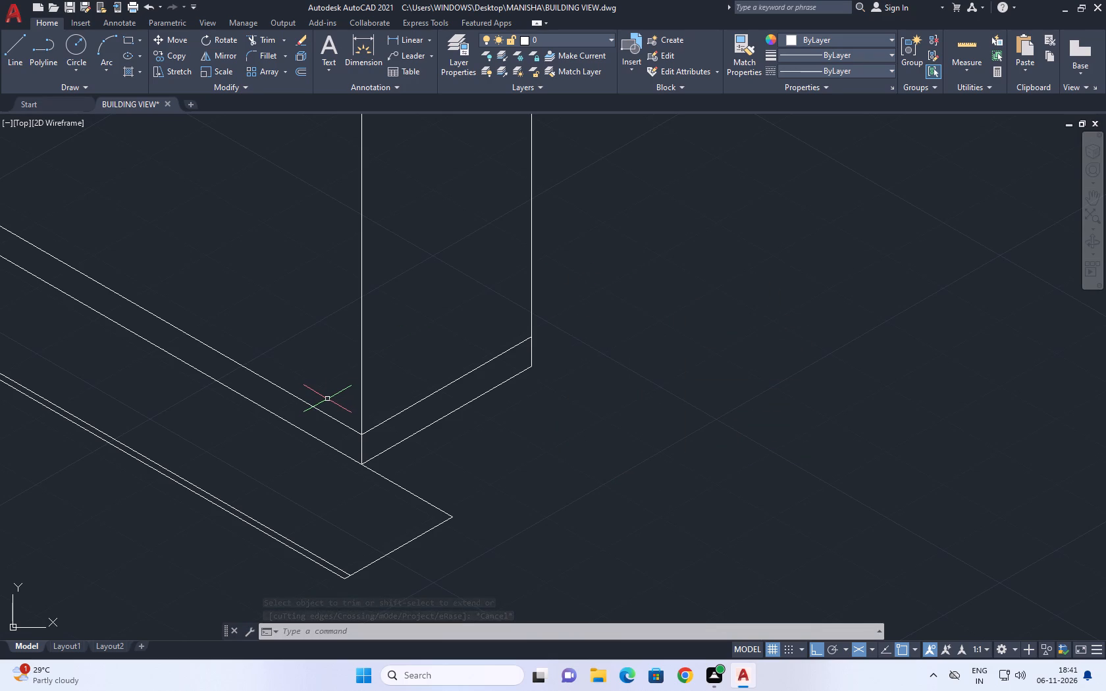
Copy the lower parapet's front top edge 2" along the building's long side.
{"action": "middle_click", "coordinate": [176, 378]}
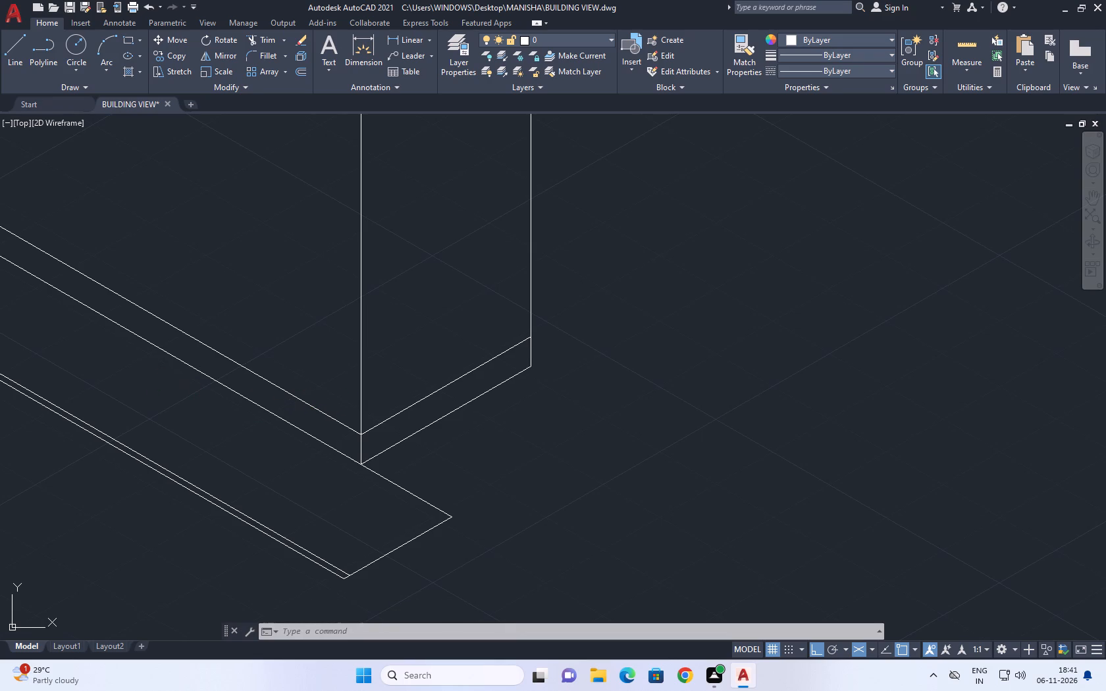
{"action": "scroll", "coordinate": [211, 357], "scroll_direction": "down", "scroll_amount": 7}
{"action": "middle_click_drag", "start_coordinate": [519, 376], "coordinate": [397, 365]}
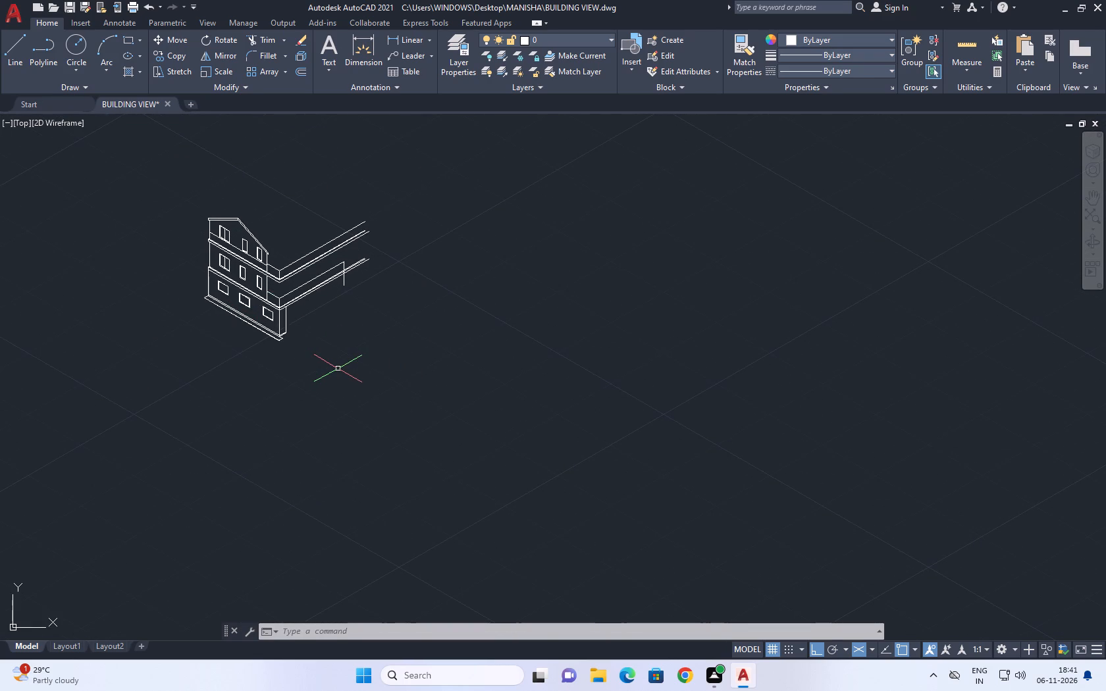
{"action": "middle_click_drag", "start_coordinate": [208, 313], "coordinate": [443, 288]}
{"action": "middle_click_drag", "start_coordinate": [554, 324], "coordinate": [457, 342]}
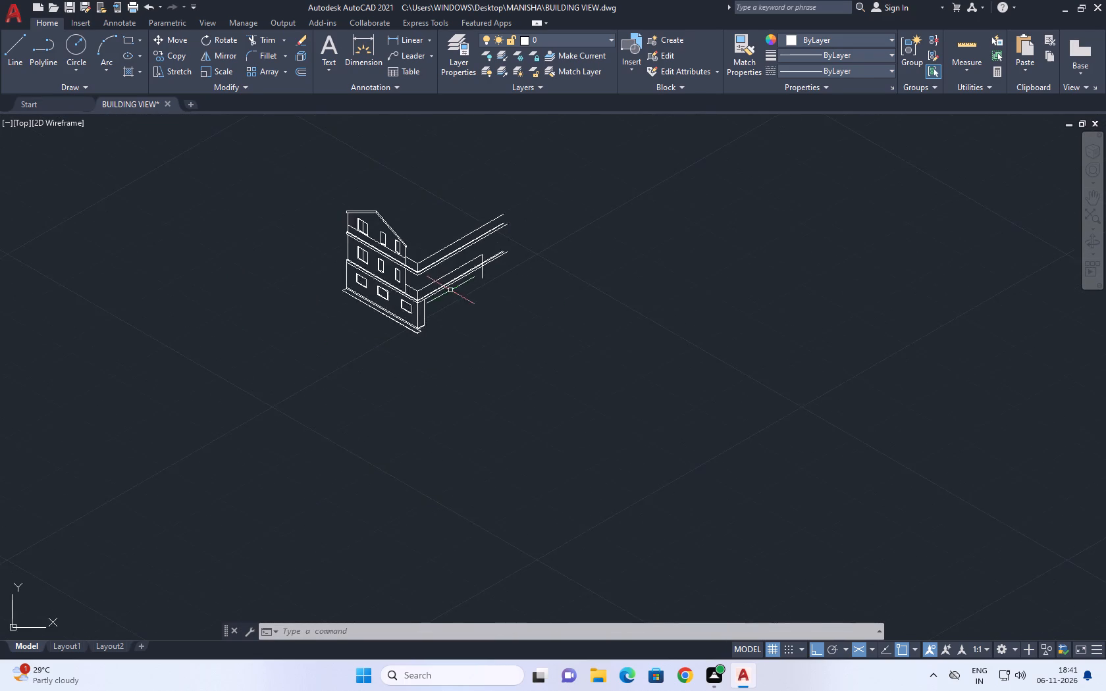
{"action": "scroll", "coordinate": [408, 265], "scroll_direction": "up", "scroll_amount": 3}
{"action": "middle_click_drag", "start_coordinate": [475, 325], "coordinate": [332, 360]}
{"action": "scroll", "coordinate": [342, 378], "scroll_direction": "down", "scroll_amount": 1}
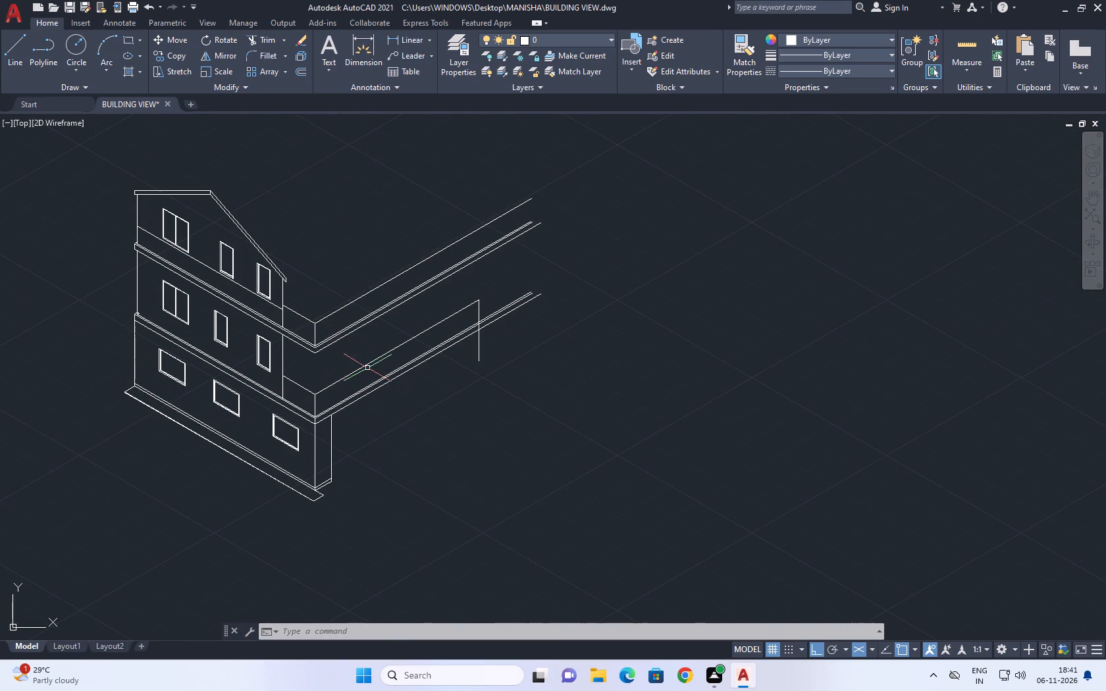
{"action": "middle_click_drag", "start_coordinate": [367, 368], "coordinate": [387, 401]}
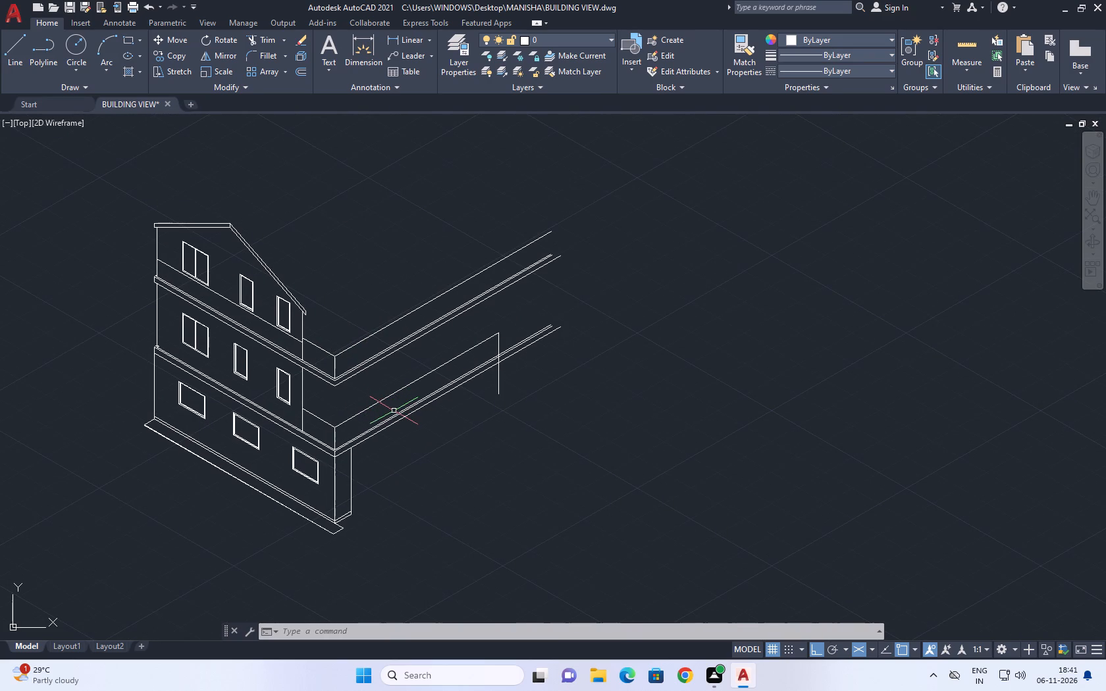
{"action": "scroll", "coordinate": [325, 422], "scroll_direction": "up", "scroll_amount": 4}
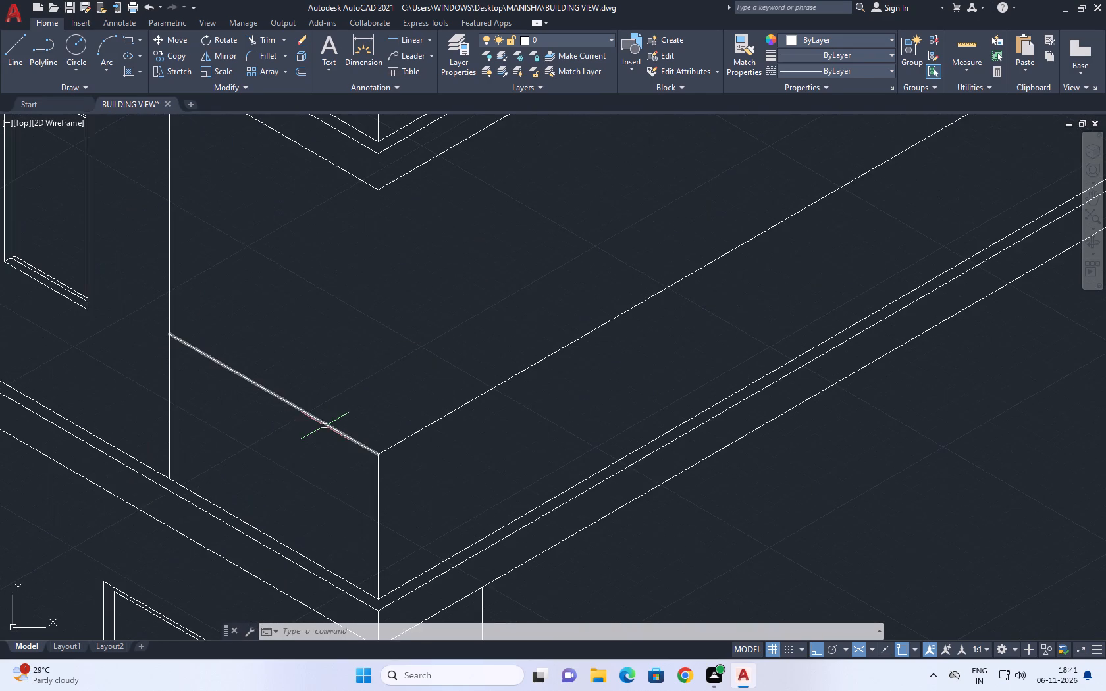
{"action": "left_click", "coordinate": [325, 422]}
{"action": "middle_click_drag", "start_coordinate": [334, 379], "coordinate": [337, 386]}
{"action": "type", "text": "co"}
{"action": "key", "text": "space"}
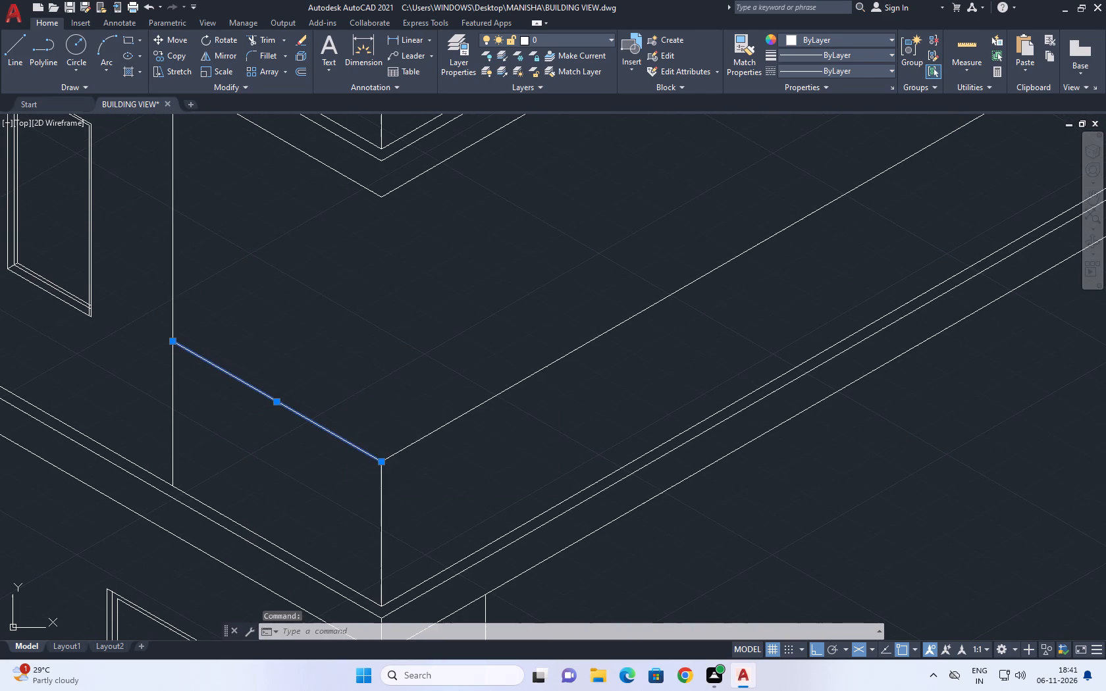
{"action": "left_click", "coordinate": [377, 460]}
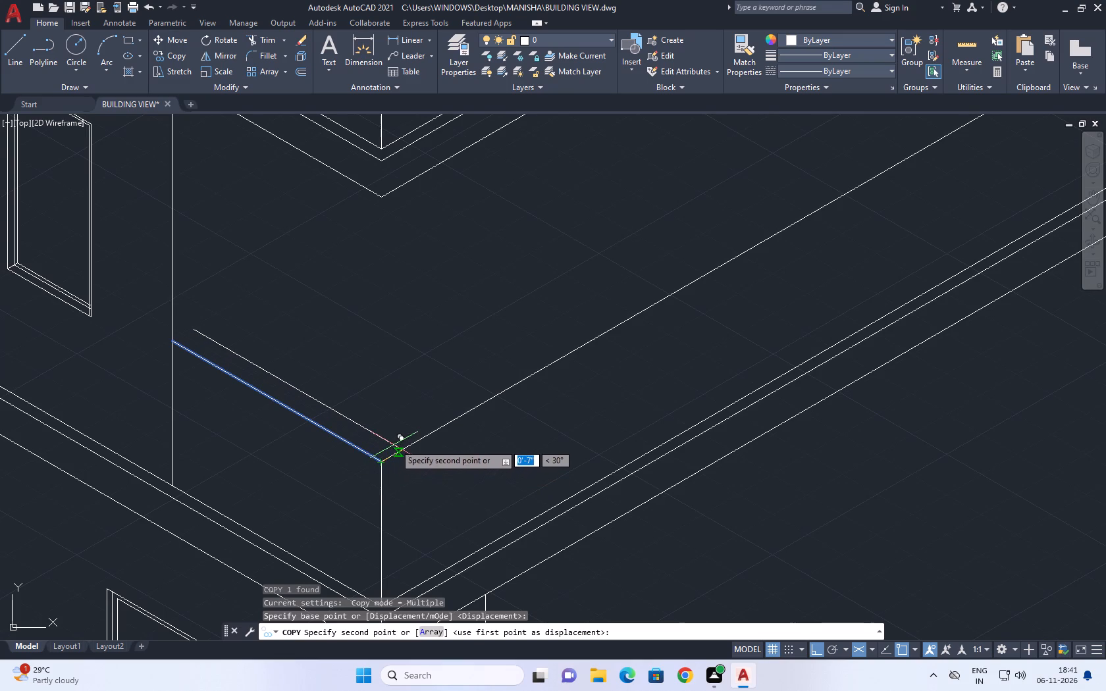
{"action": "key", "text": "2"}
{"action": "key", "text": "Return"}
{"action": "key", "text": "space"}
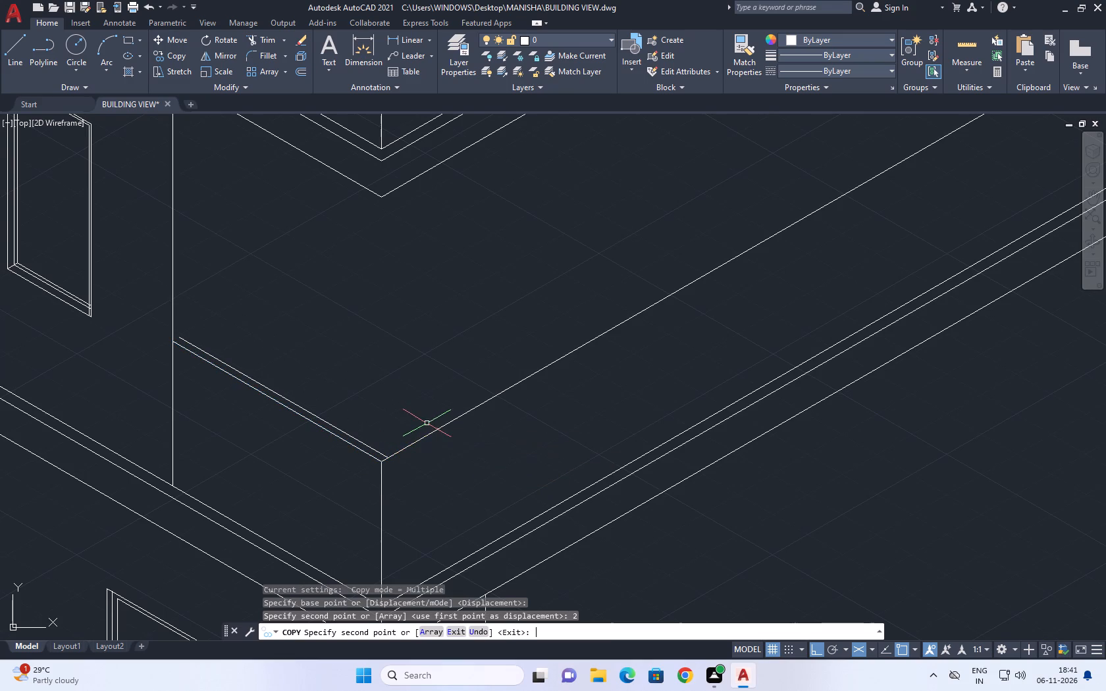
{"action": "left_click_drag", "start_coordinate": [431, 459], "coordinate": [429, 446]}
{"action": "left_click", "coordinate": [384, 388]}
{"action": "middle_click_drag", "start_coordinate": [402, 396], "coordinate": [415, 432]}
{"action": "key", "text": "Escape"}
Copy the lower parapet's long top edge 2" inward, parallel to the front edge's direction.
{"action": "left_click_drag", "start_coordinate": [523, 478], "coordinate": [477, 417]}
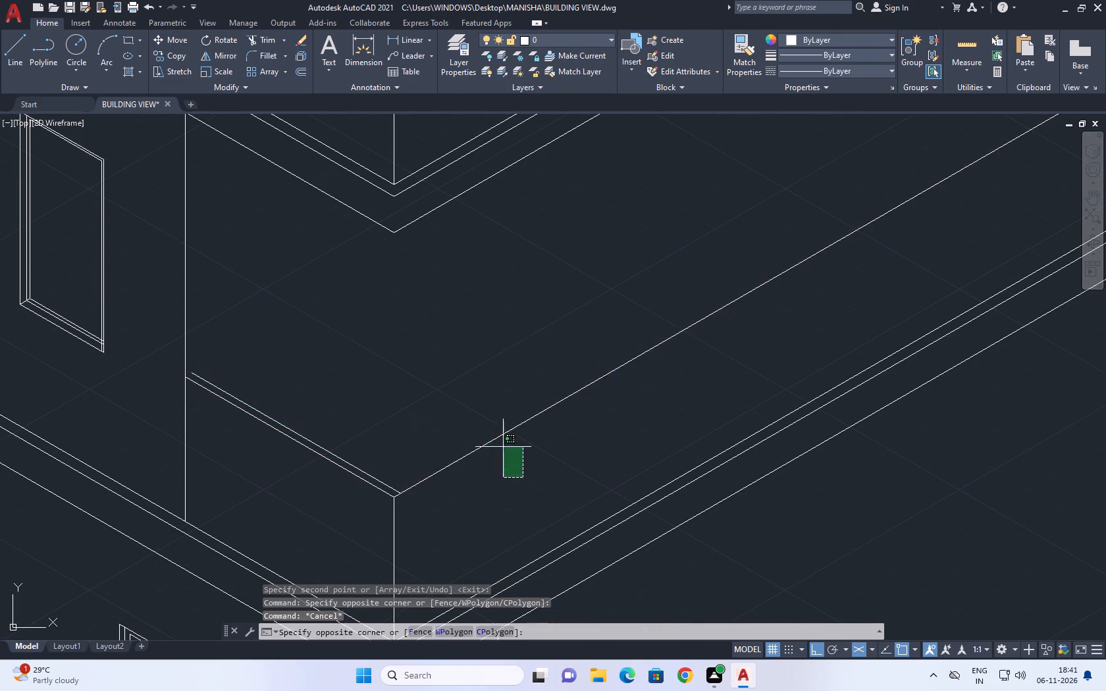
{"action": "left_click_drag", "start_coordinate": [477, 417], "coordinate": [490, 432]}
{"action": "left_click", "coordinate": [420, 350]}
{"action": "type", "text": "co"}
{"action": "key", "text": "space"}
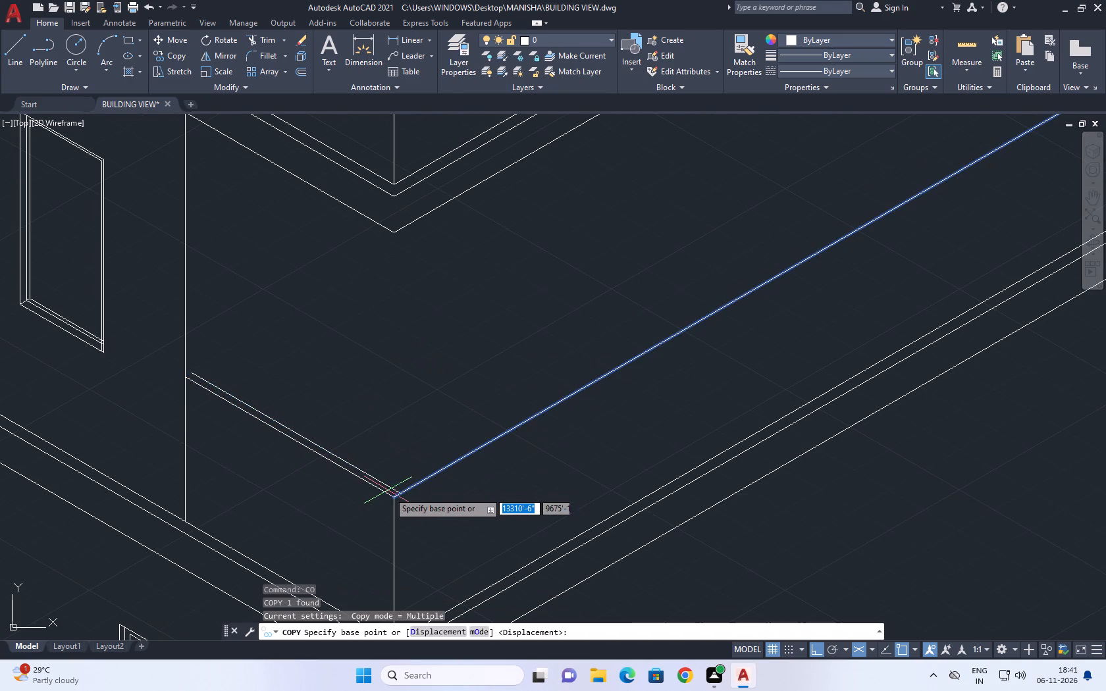
{"action": "left_click", "coordinate": [391, 498]}
{"action": "key", "text": "2"}
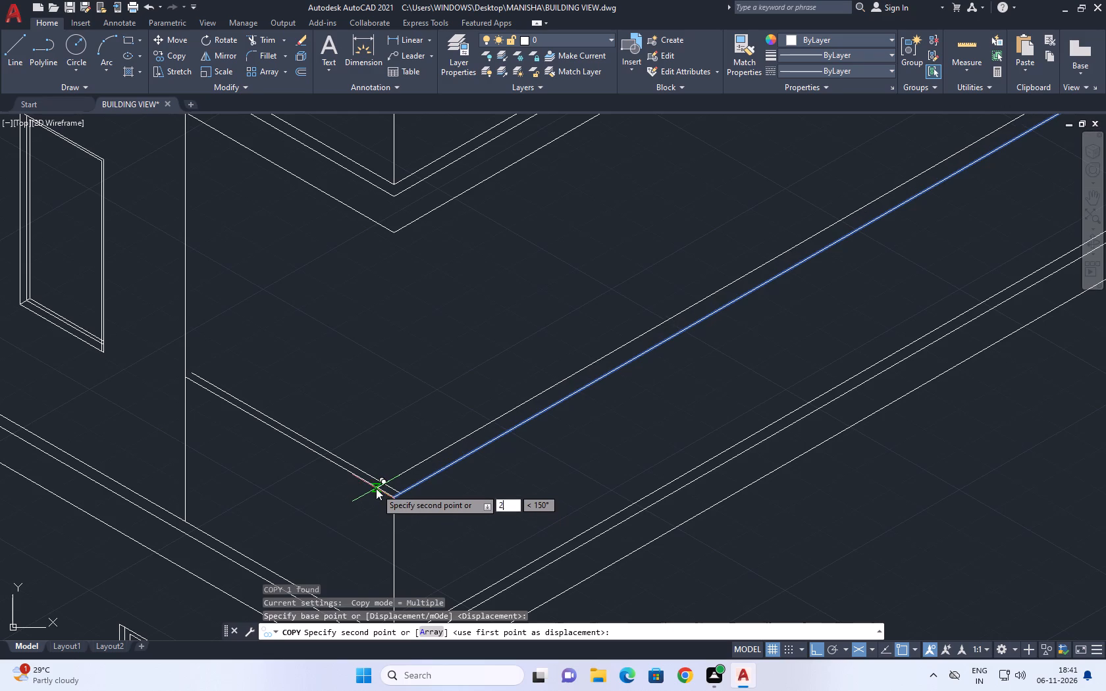
{"action": "key", "text": "Return"}
{"action": "key", "text": "Escape"}
Extend the copied front edge of the lower parapet to the setback corner line.
{"action": "middle_click_drag", "start_coordinate": [204, 376], "coordinate": [221, 403]}
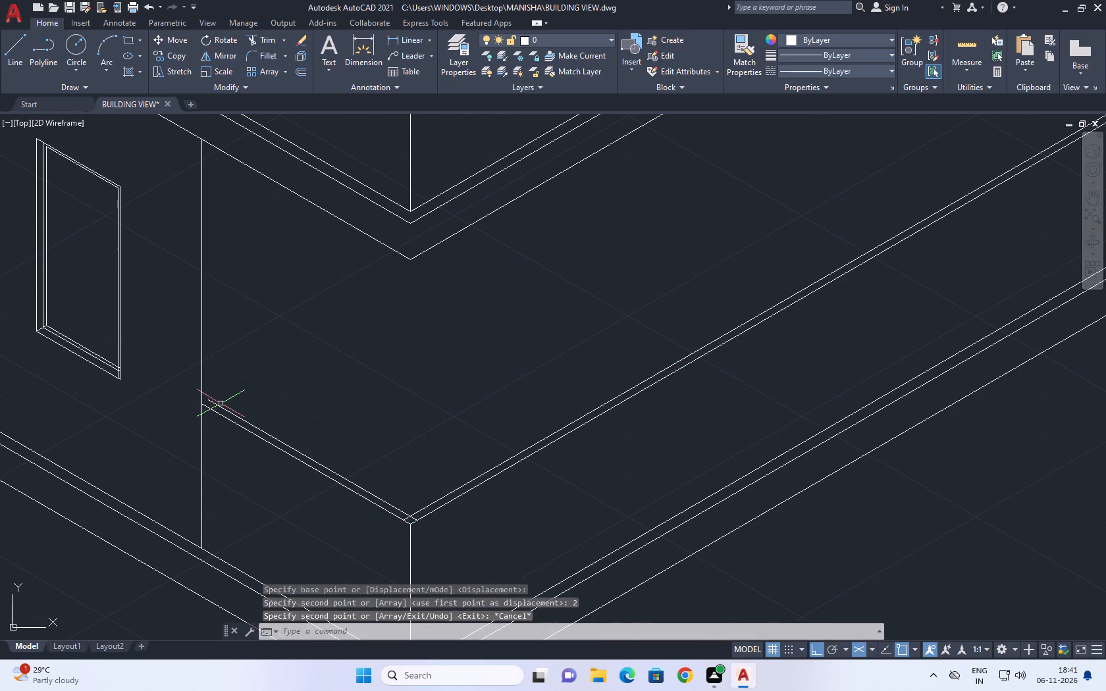
{"action": "key", "text": "e"}
{"action": "key", "text": "x"}
{"action": "key", "text": "space"}
{"action": "left_click", "coordinate": [236, 412]}
{"action": "left_click", "coordinate": [229, 416]}
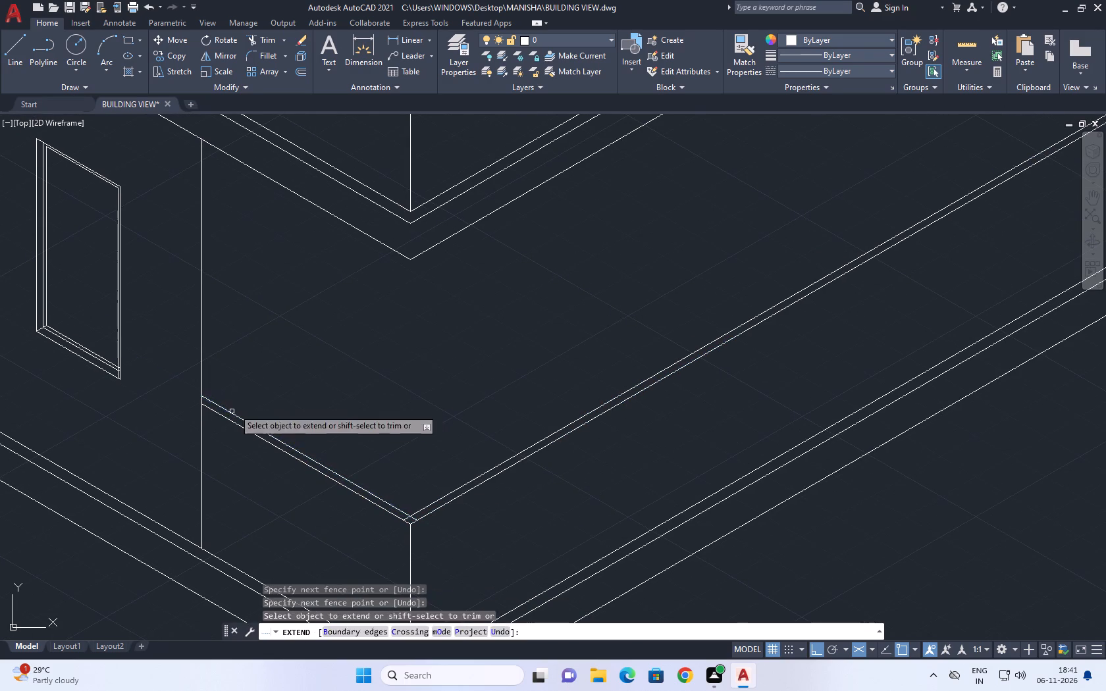
{"action": "key", "text": "Escape"}
Trim the ends of the two copied lower parapet edges where they cross past each other at the corner.
{"action": "type", "text": "tr"}
{"action": "key", "text": "space"}
{"action": "scroll", "coordinate": [410, 524], "scroll_direction": "up", "scroll_amount": 5}
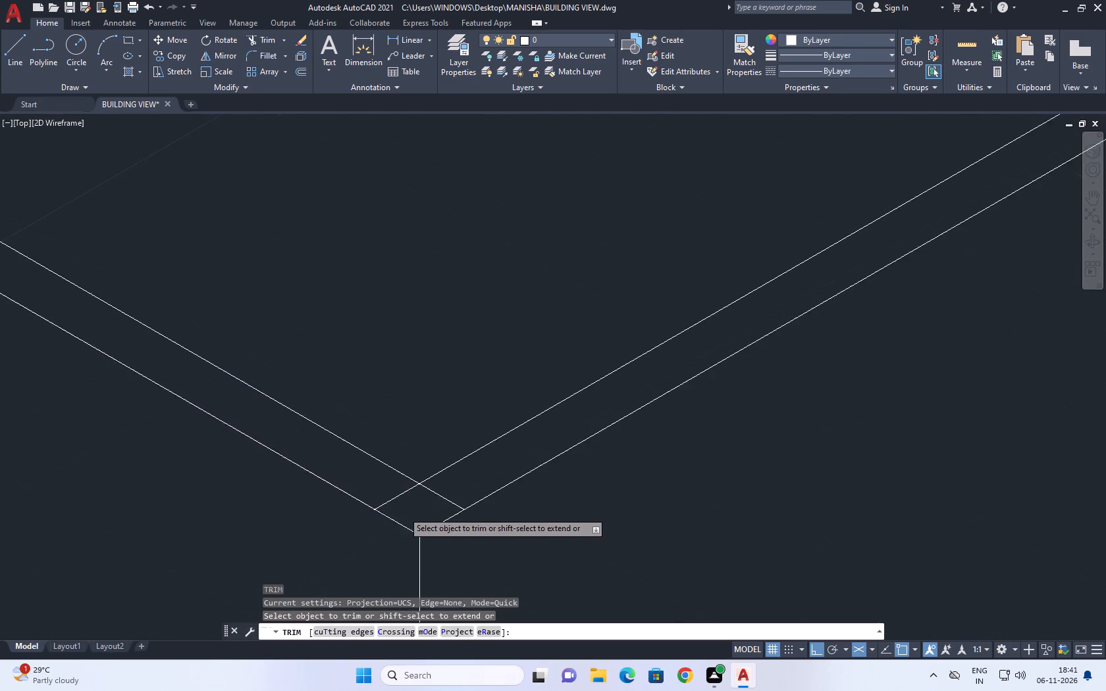
{"action": "scroll", "coordinate": [403, 511], "scroll_direction": "up", "scroll_amount": 1}
{"action": "left_click", "coordinate": [512, 473]}
{"action": "left_click", "coordinate": [365, 464]}
{"action": "scroll", "coordinate": [424, 458], "scroll_direction": "down", "scroll_amount": 12}
{"action": "key", "text": "Escape"}
Copy the upper parapet's short front top edge 2" along the building's long side.
{"action": "scroll", "coordinate": [631, 396], "scroll_direction": "up", "scroll_amount": 5}
{"action": "middle_click_drag", "start_coordinate": [542, 502], "coordinate": [567, 380]}
{"action": "middle_click_drag", "start_coordinate": [588, 336], "coordinate": [600, 386]}
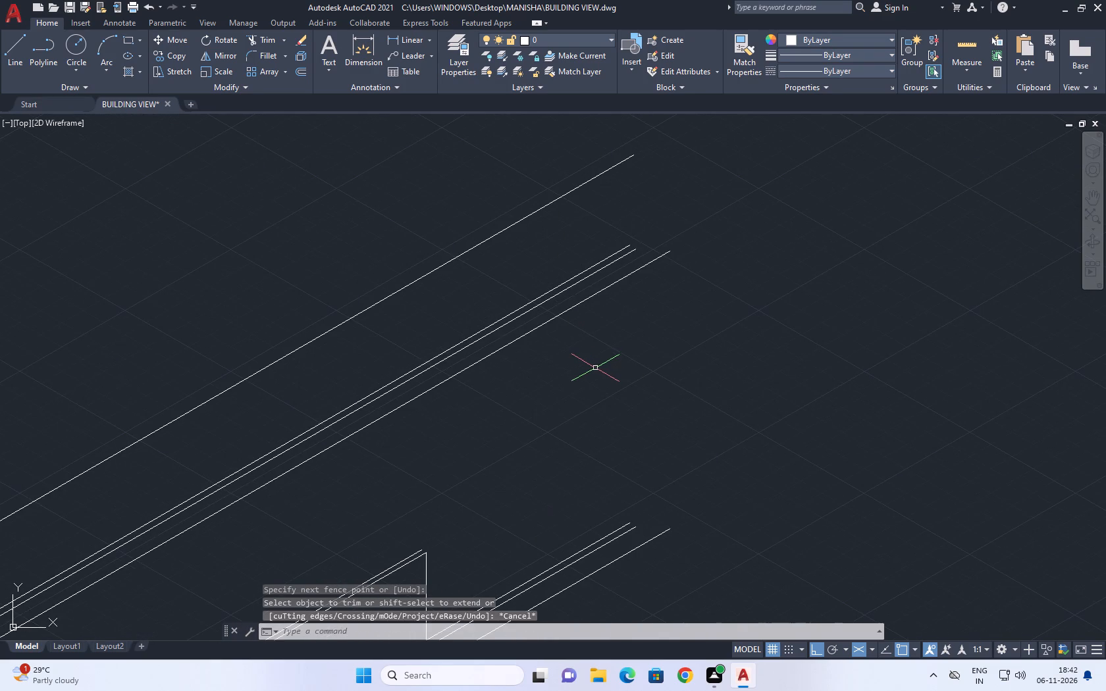
{"action": "middle_click_drag", "start_coordinate": [386, 390], "coordinate": [507, 386]}
{"action": "scroll", "coordinate": [539, 373], "scroll_direction": "down", "scroll_amount": 4}
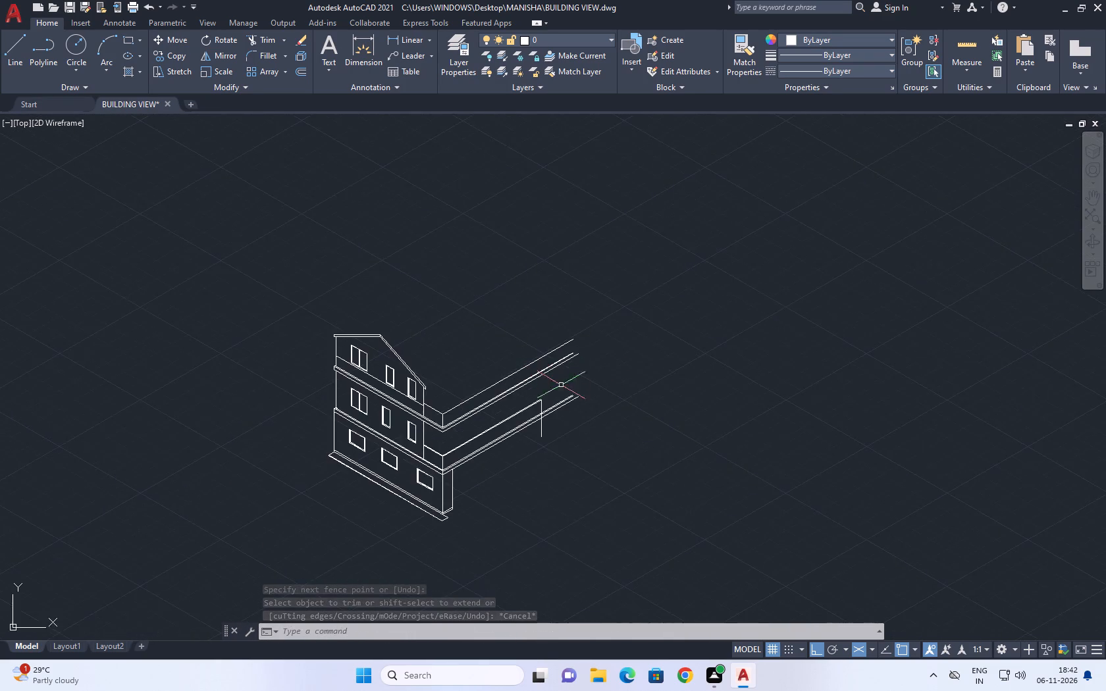
{"action": "middle_click_drag", "start_coordinate": [555, 422], "coordinate": [577, 395]}
{"action": "scroll", "coordinate": [452, 399], "scroll_direction": "up", "scroll_amount": 2}
{"action": "scroll", "coordinate": [485, 503], "scroll_direction": "up", "scroll_amount": 2}
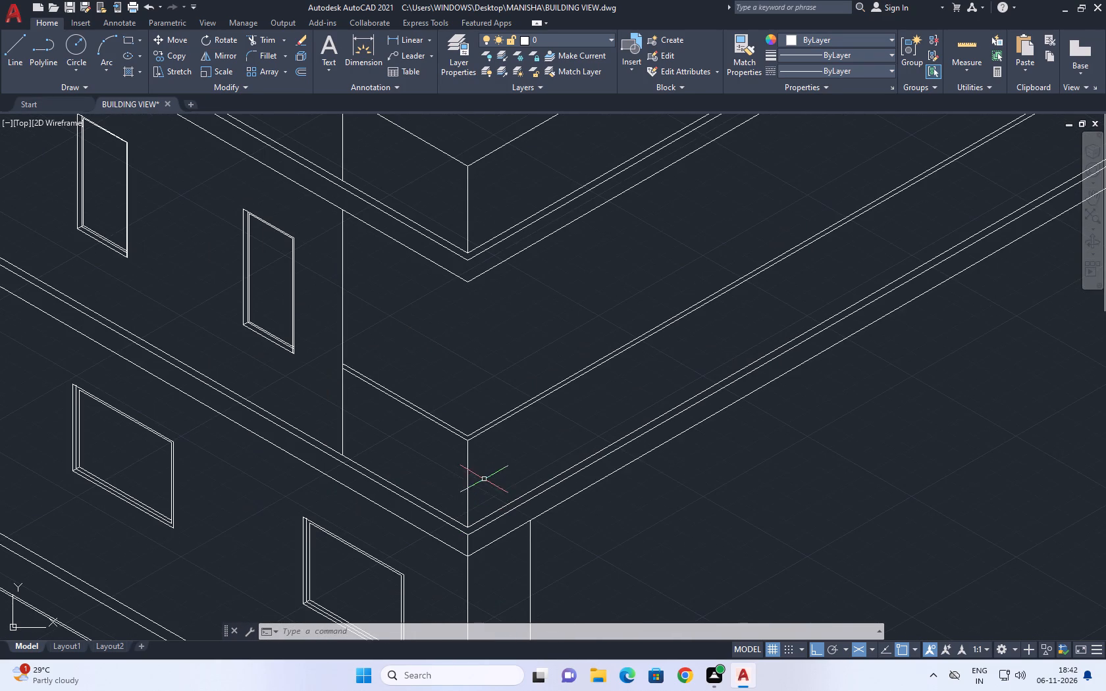
{"action": "scroll", "coordinate": [393, 407], "scroll_direction": "up", "scroll_amount": 1}
{"action": "middle_click_drag", "start_coordinate": [446, 418], "coordinate": [438, 494]}
{"action": "scroll", "coordinate": [437, 495], "scroll_direction": "down", "scroll_amount": 3}
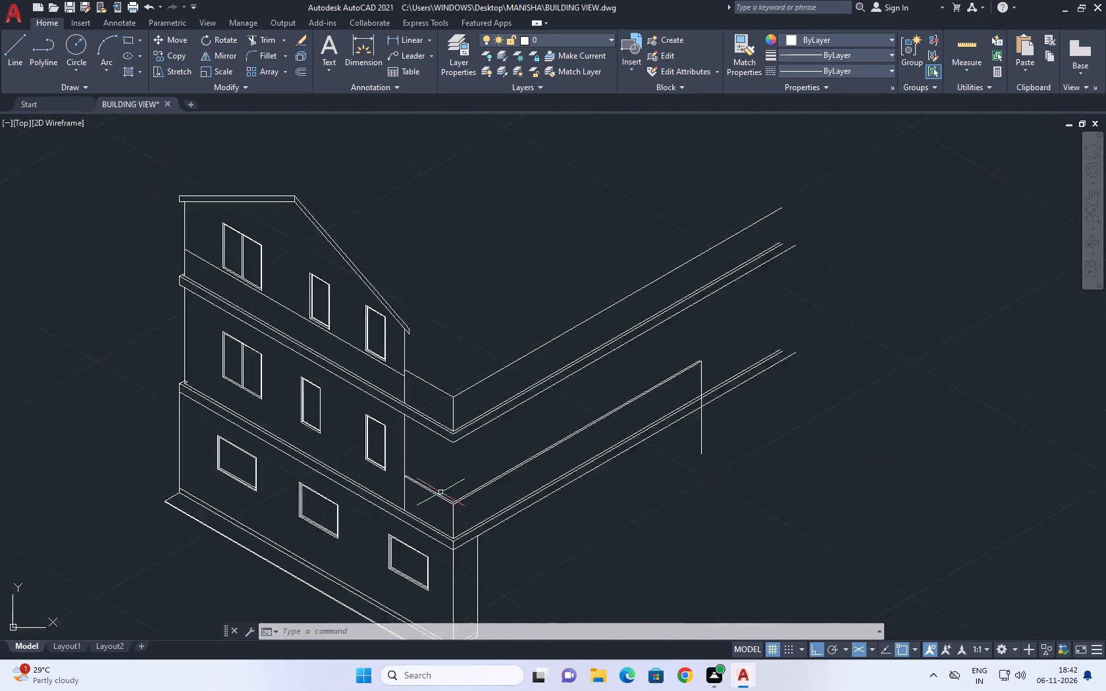
{"action": "scroll", "coordinate": [461, 361], "scroll_direction": "up", "scroll_amount": 3}
{"action": "left_click", "coordinate": [440, 326]}
{"action": "left_click_drag", "start_coordinate": [404, 356], "coordinate": [400, 362]}
{"action": "scroll", "coordinate": [413, 353], "scroll_direction": "down", "scroll_amount": 1}
{"action": "middle_click_drag", "start_coordinate": [487, 329], "coordinate": [459, 379]}
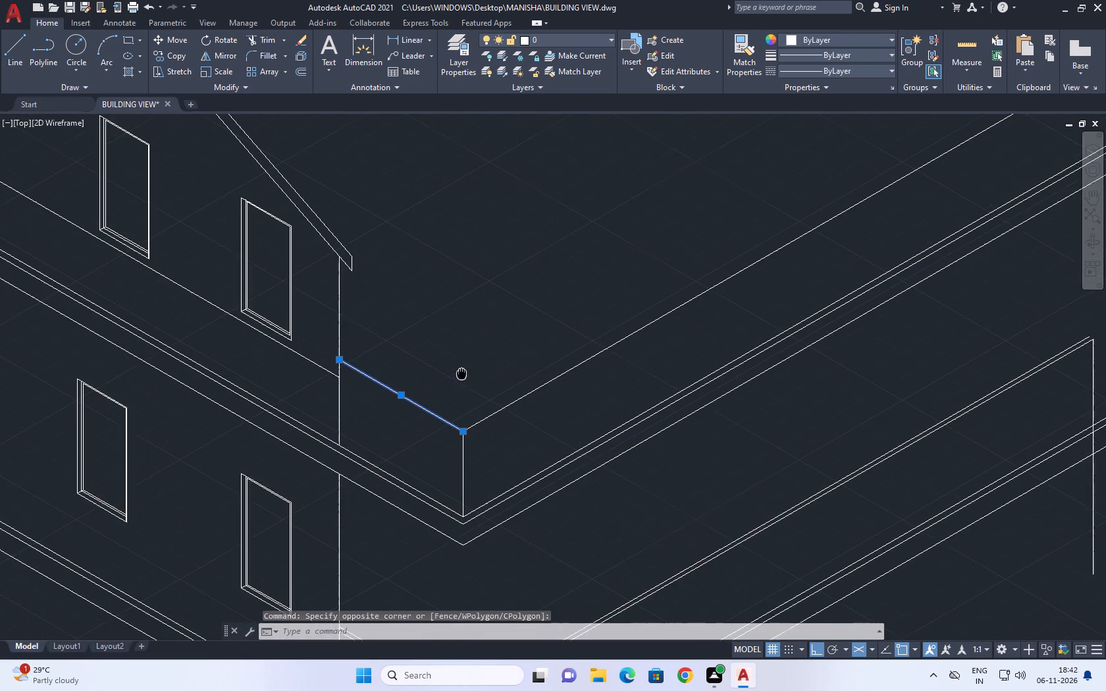
{"action": "middle_click_drag", "start_coordinate": [459, 379], "coordinate": [459, 381]}
{"action": "type", "text": "co"}
{"action": "key", "text": "space"}
{"action": "scroll", "coordinate": [447, 451], "scroll_direction": "up", "scroll_amount": 2}
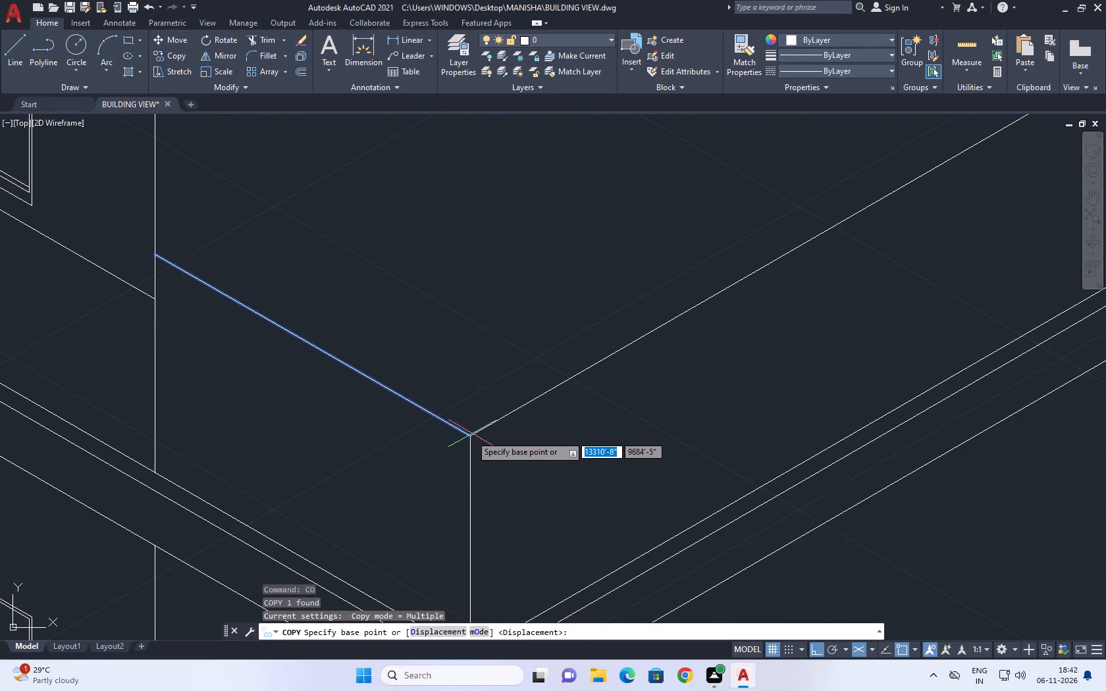
{"action": "left_click", "coordinate": [469, 437]}
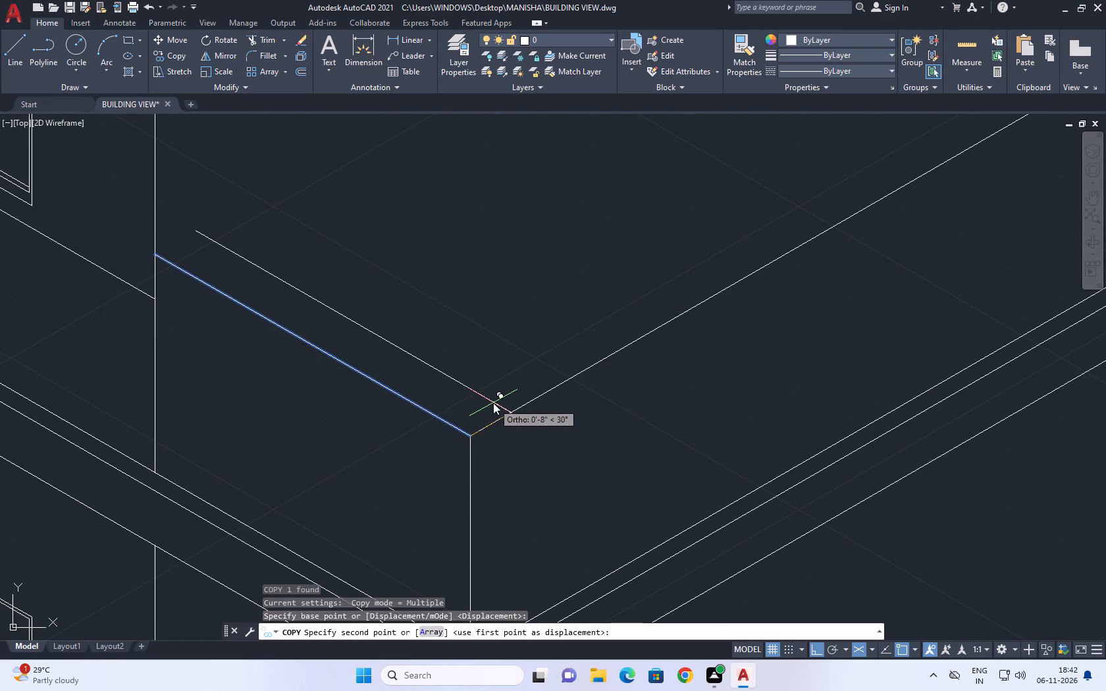
{"action": "key", "text": "2"}
{"action": "key", "text": "Return"}
{"action": "key", "text": "space"}
Copy the upper parapet's long top edge 2" inward from its front corner.
{"action": "left_click", "coordinate": [556, 408]}
{"action": "left_click", "coordinate": [514, 370]}
{"action": "middle_click_drag", "start_coordinate": [519, 376], "coordinate": [522, 393]}
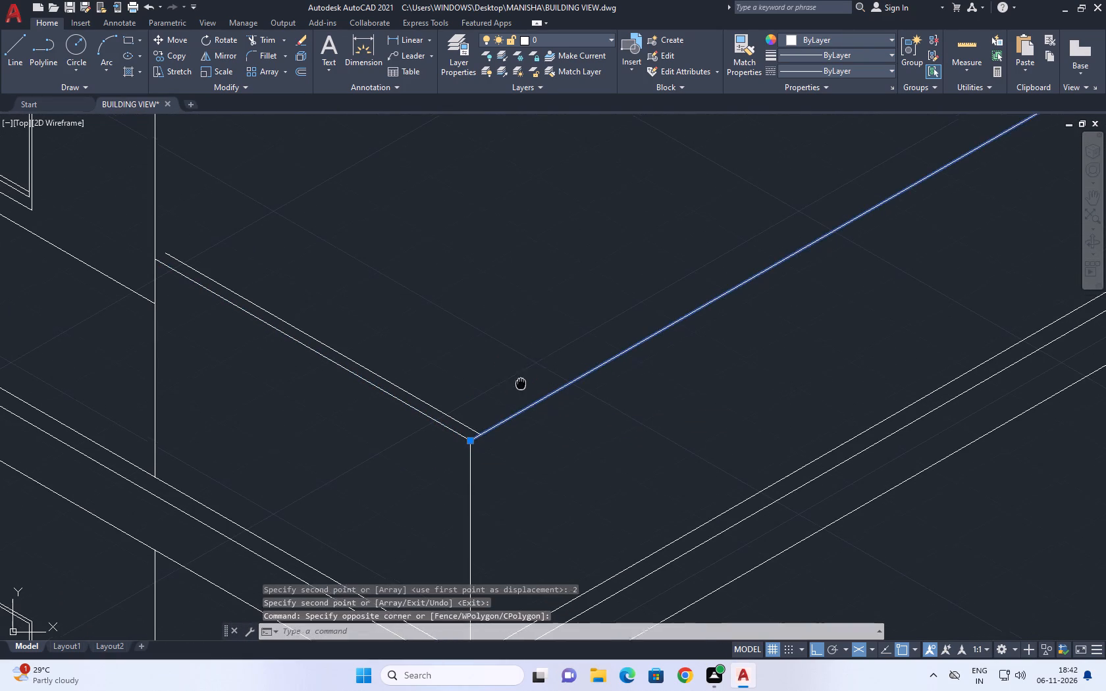
{"action": "middle_click_drag", "start_coordinate": [522, 393], "coordinate": [527, 412]}
{"action": "type", "text": "co"}
{"action": "key", "text": "space"}
{"action": "left_click", "coordinate": [477, 471]}
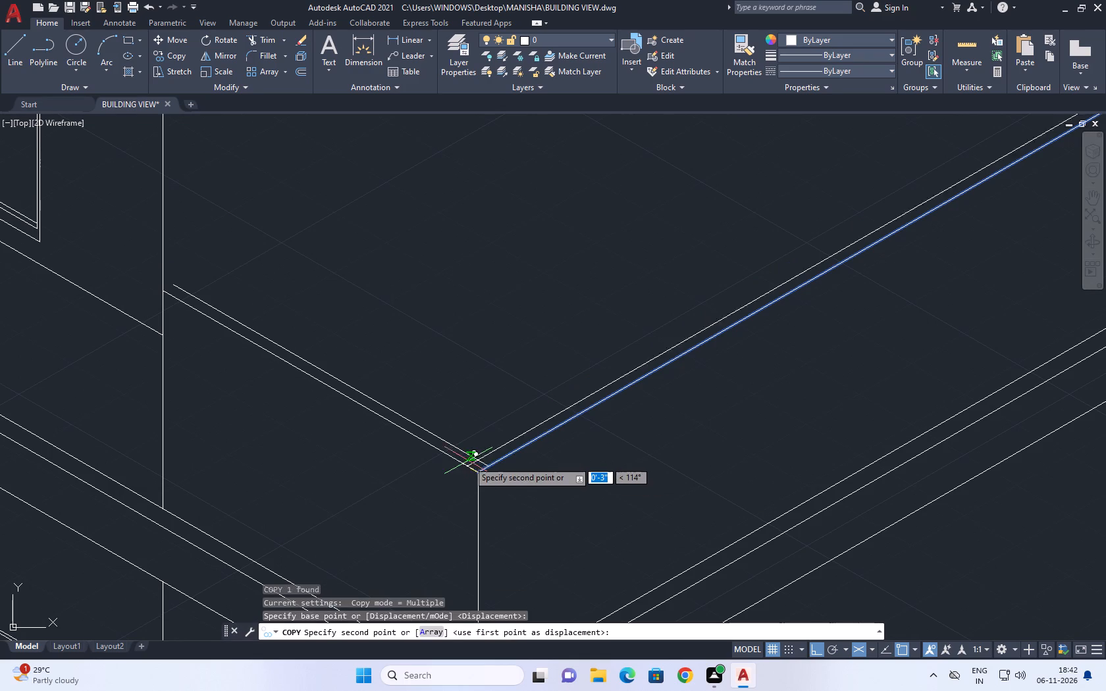
{"action": "key", "text": "2"}
{"action": "key", "text": "Return"}
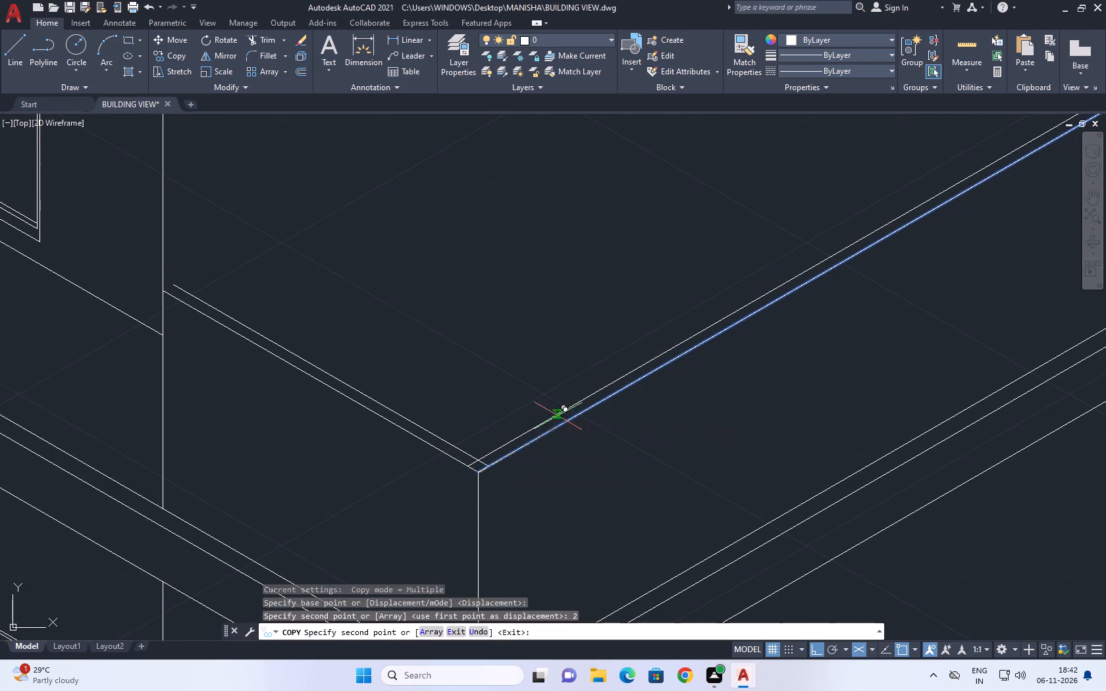
{"action": "key", "text": "Escape"}
Extend the copied front edge of the upper parapet to the setback wall's vertical corner line.
{"action": "middle_click_drag", "start_coordinate": [298, 359], "coordinate": [359, 428]}
{"action": "type", "text": "ex"}
{"action": "key", "text": "space"}
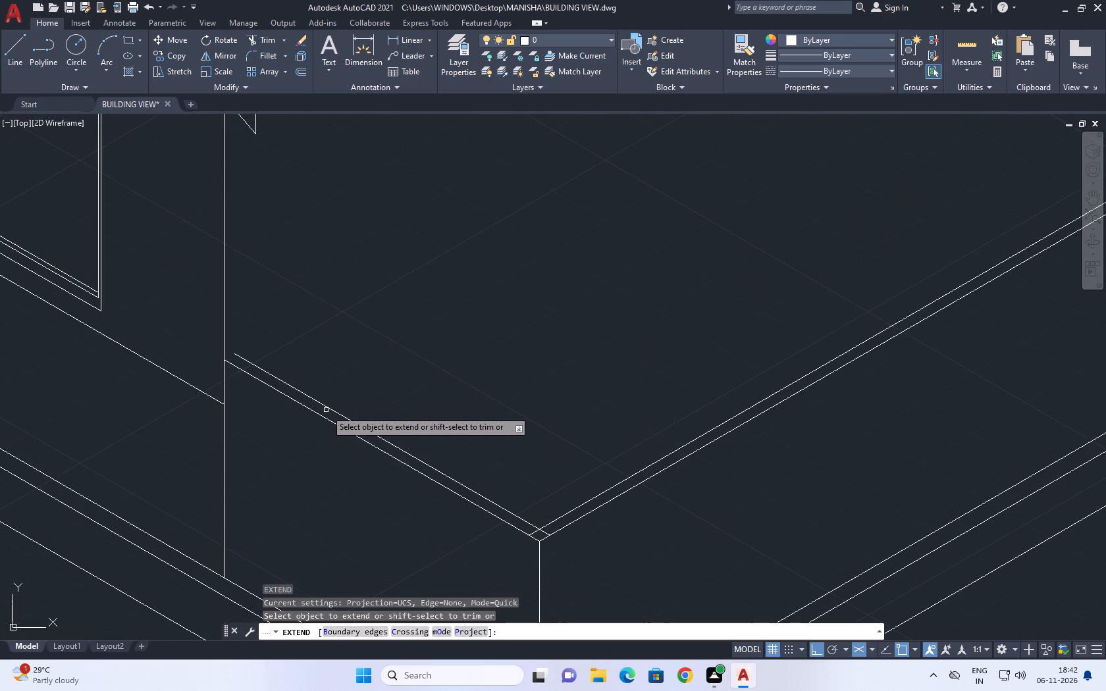
{"action": "left_click", "coordinate": [329, 406]}
{"action": "key", "text": "Escape"}
Trim the overlapping ends of the two copied upper parapet edges at the front corner.
{"action": "middle_click_drag", "start_coordinate": [596, 474], "coordinate": [502, 440]}
{"action": "key", "text": "t"}
{"action": "key", "text": "r"}
{"action": "key", "text": "space"}
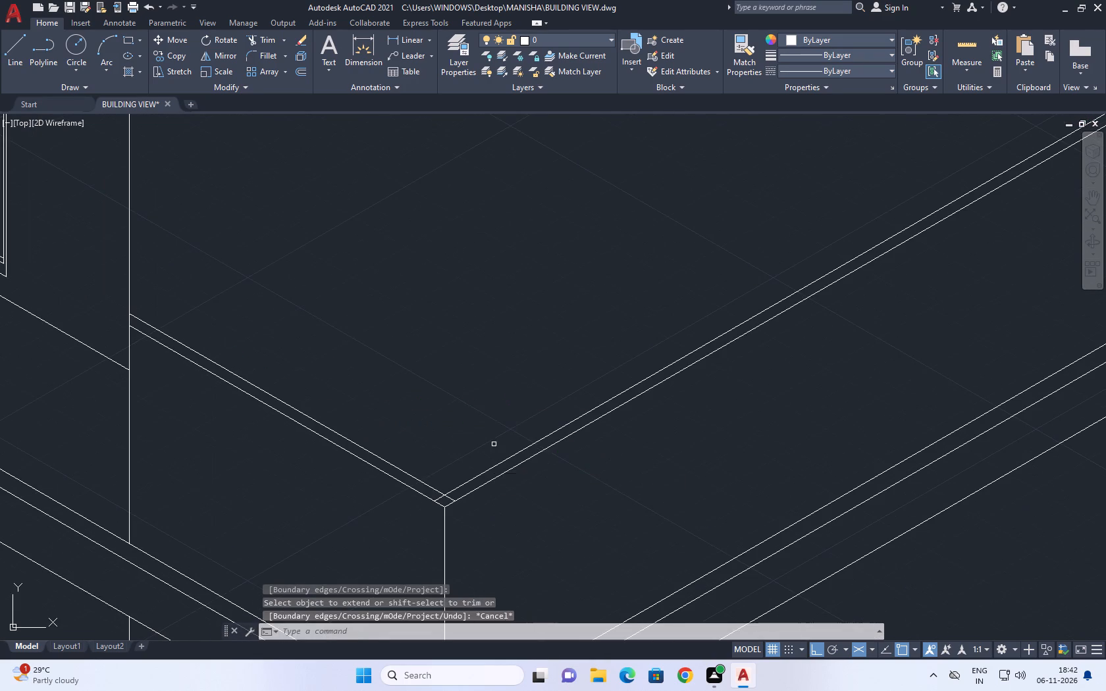
{"action": "scroll", "coordinate": [463, 495], "scroll_direction": "up", "scroll_amount": 4}
{"action": "left_click", "coordinate": [473, 495]}
{"action": "left_click", "coordinate": [375, 493]}
{"action": "scroll", "coordinate": [424, 488], "scroll_direction": "down", "scroll_amount": 4}
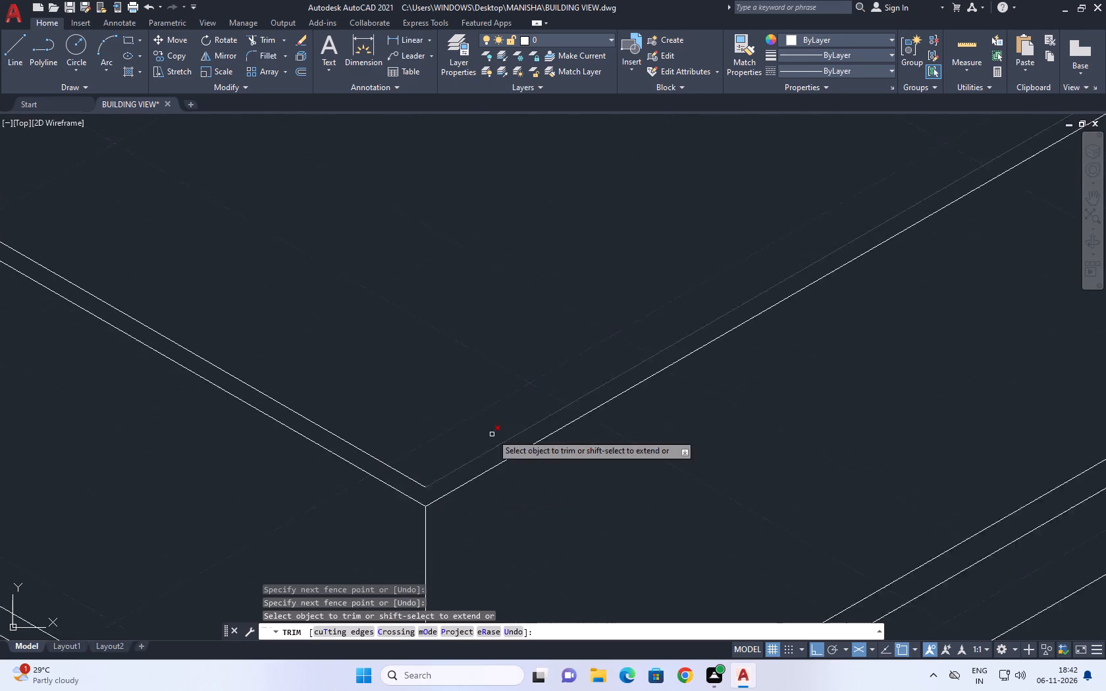
{"action": "scroll", "coordinate": [492, 434], "scroll_direction": "down", "scroll_amount": 2}
{"action": "key", "text": "Escape"}
Draw a line closing the far end of the lower parapet's top between its two long edges.
{"action": "scroll", "coordinate": [640, 401], "scroll_direction": "down", "scroll_amount": 1}
{"action": "middle_click_drag", "start_coordinate": [712, 361], "coordinate": [633, 384]}
{"action": "scroll", "coordinate": [511, 330], "scroll_direction": "down", "scroll_amount": 1}
{"action": "middle_click_drag", "start_coordinate": [528, 376], "coordinate": [533, 396]}
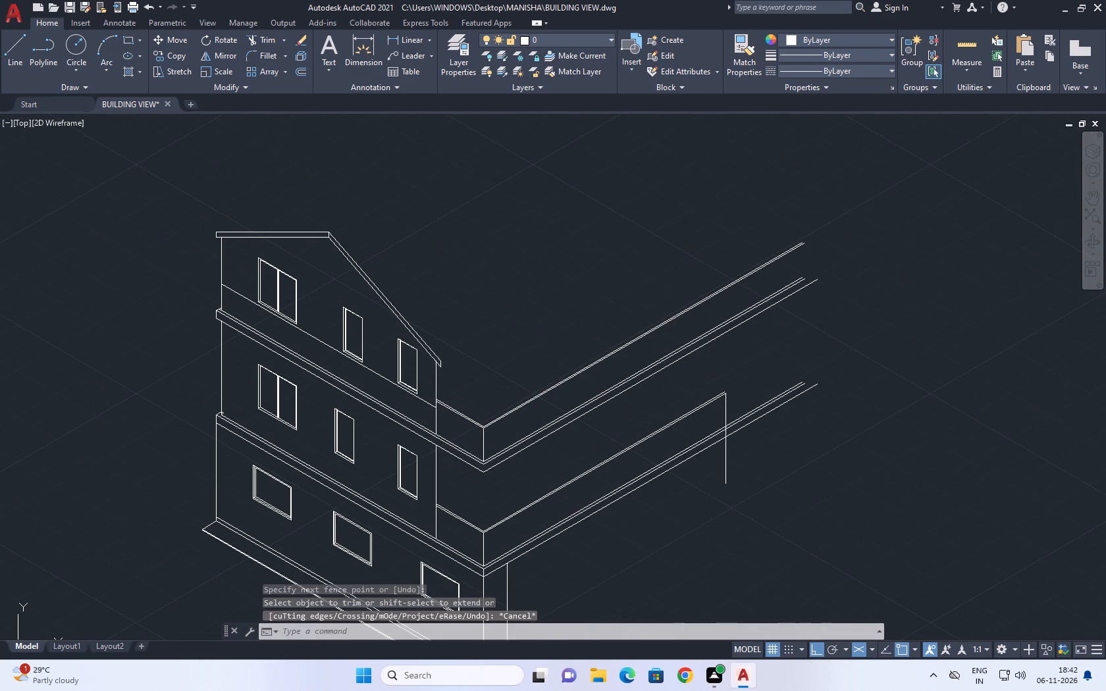
{"action": "key", "text": "l"}
{"action": "key", "text": "space"}
{"action": "scroll", "coordinate": [710, 393], "scroll_direction": "up", "scroll_amount": 5}
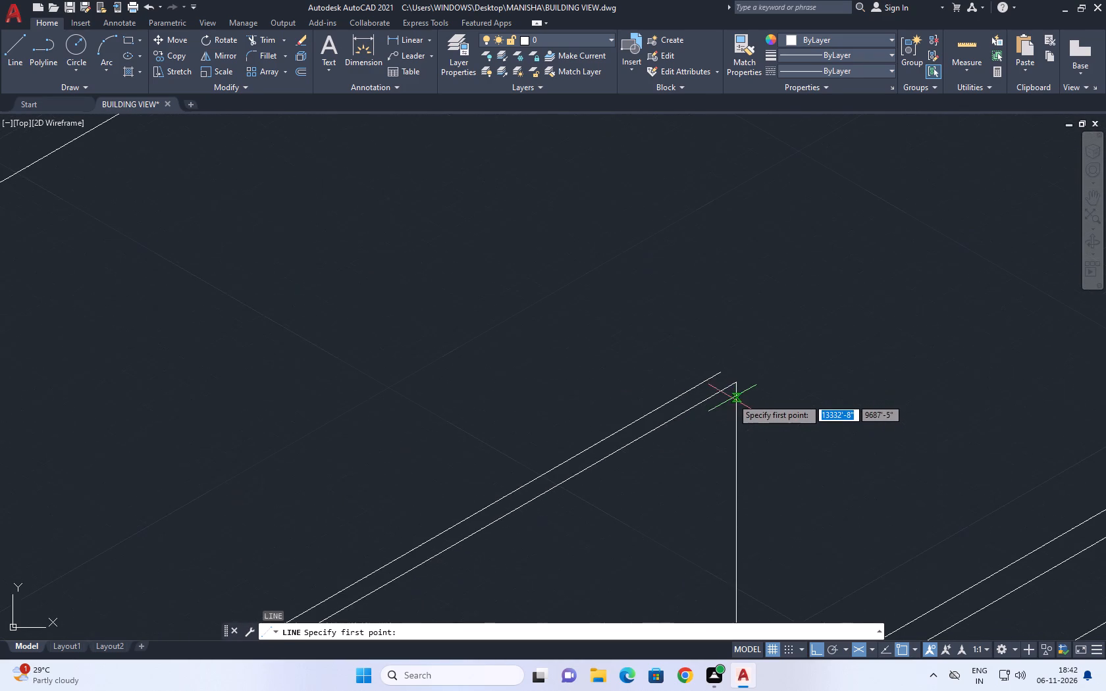
{"action": "left_click", "coordinate": [722, 371]}
{"action": "left_click", "coordinate": [738, 380]}
{"action": "key", "text": "Escape"}
Draw a vertical line from the closed far end of the lower parapet up past the upper parapet.
{"action": "scroll", "coordinate": [739, 377], "scroll_direction": "down", "scroll_amount": 3}
{"action": "key", "text": "space"}
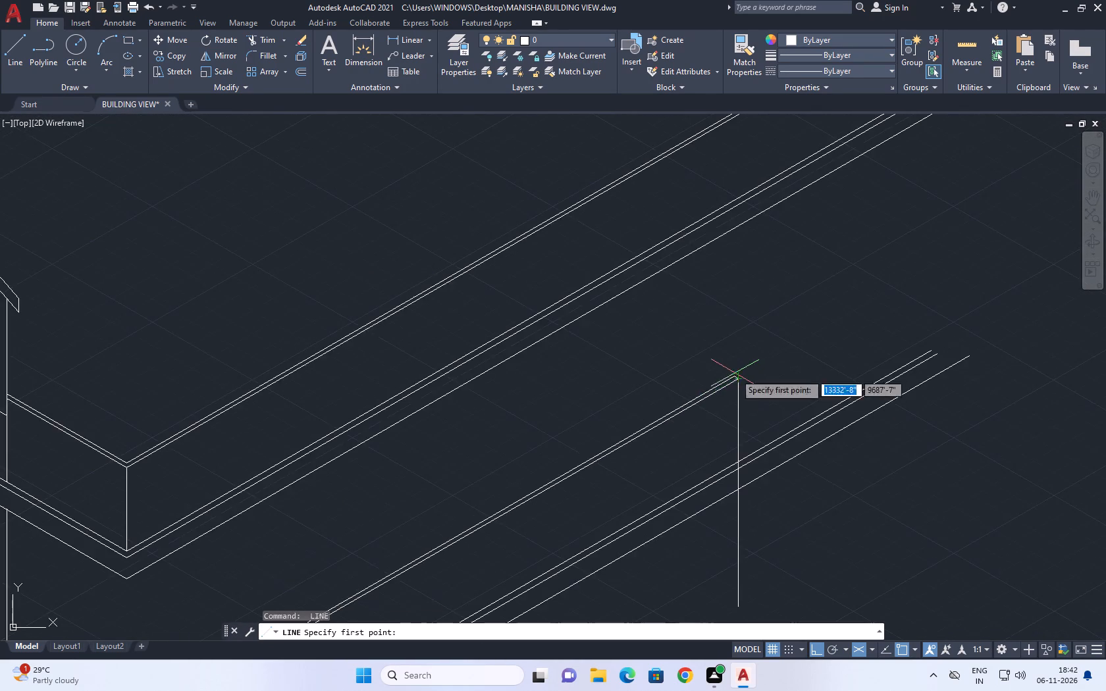
{"action": "scroll", "coordinate": [733, 372], "scroll_direction": "up", "scroll_amount": 2}
{"action": "left_click", "coordinate": [730, 380]}
{"action": "scroll", "coordinate": [707, 305], "scroll_direction": "down", "scroll_amount": 4}
{"action": "middle_click_drag", "start_coordinate": [706, 238], "coordinate": [720, 328]}
{"action": "key", "text": "F5"}
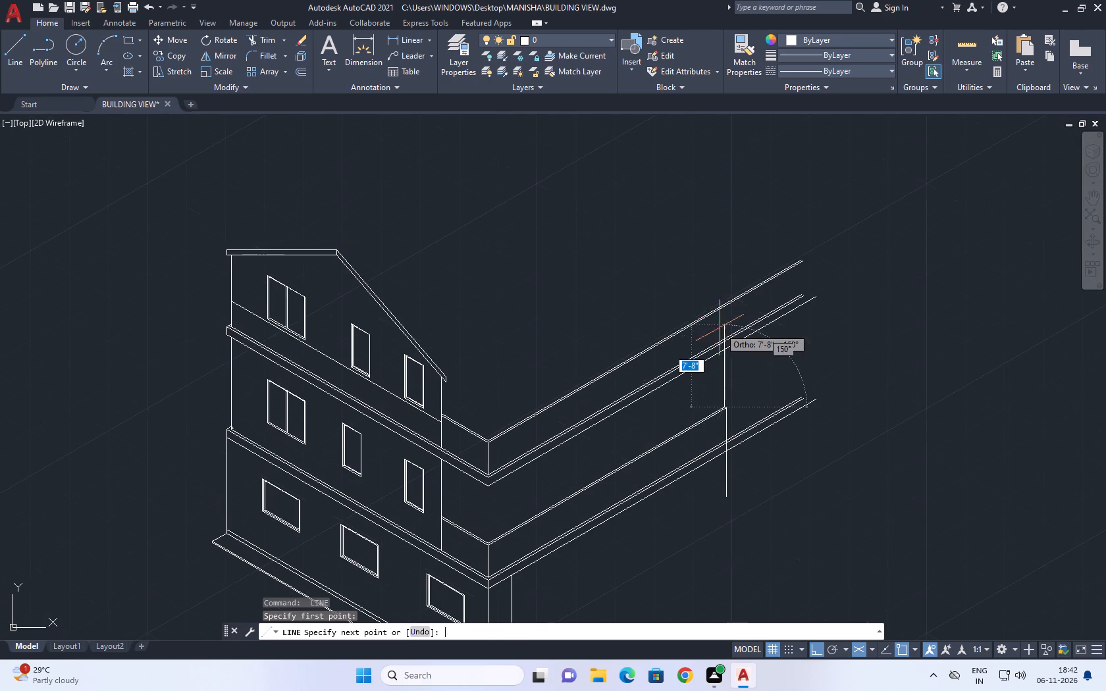
{"action": "left_click", "coordinate": [698, 244]}
{"action": "key", "text": "Escape"}
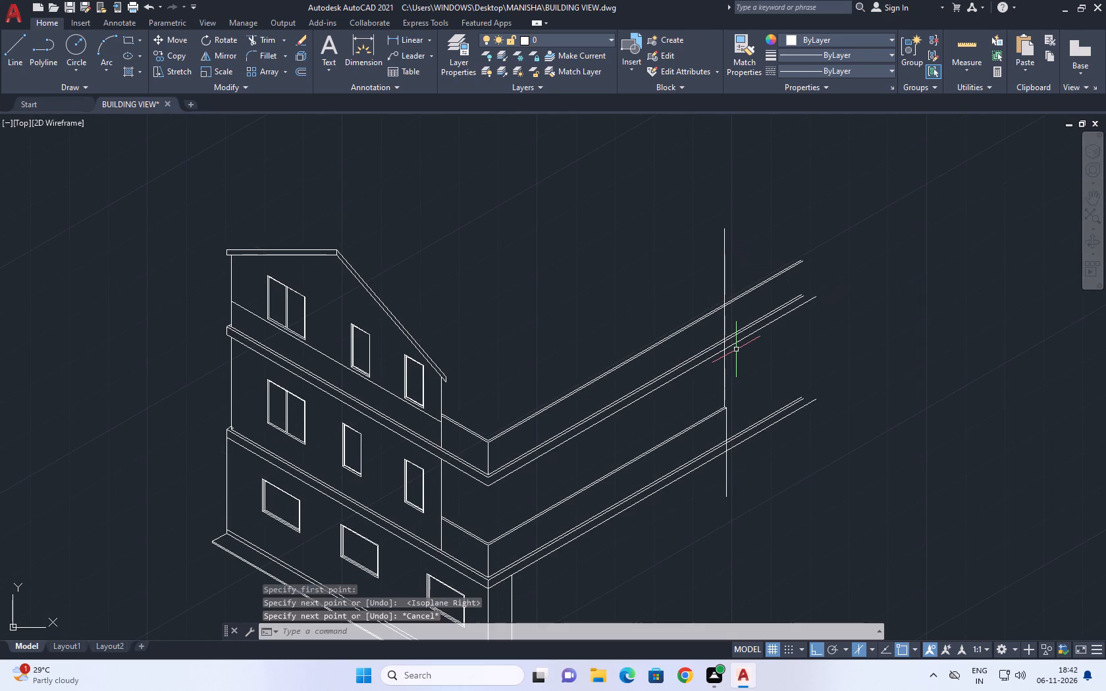
Trim the long parapet and slab edges beyond the far vertical line, and the vertical's excess above the upper parapet.
{"action": "type", "text": "tr"}
{"action": "key", "text": "space"}
{"action": "left_click_drag", "start_coordinate": [736, 245], "coordinate": [745, 256]}
{"action": "left_click", "coordinate": [798, 479]}
{"action": "left_click", "coordinate": [770, 268]}
{"action": "left_click_drag", "start_coordinate": [662, 262], "coordinate": [656, 260]}
{"action": "key", "text": "Escape"}
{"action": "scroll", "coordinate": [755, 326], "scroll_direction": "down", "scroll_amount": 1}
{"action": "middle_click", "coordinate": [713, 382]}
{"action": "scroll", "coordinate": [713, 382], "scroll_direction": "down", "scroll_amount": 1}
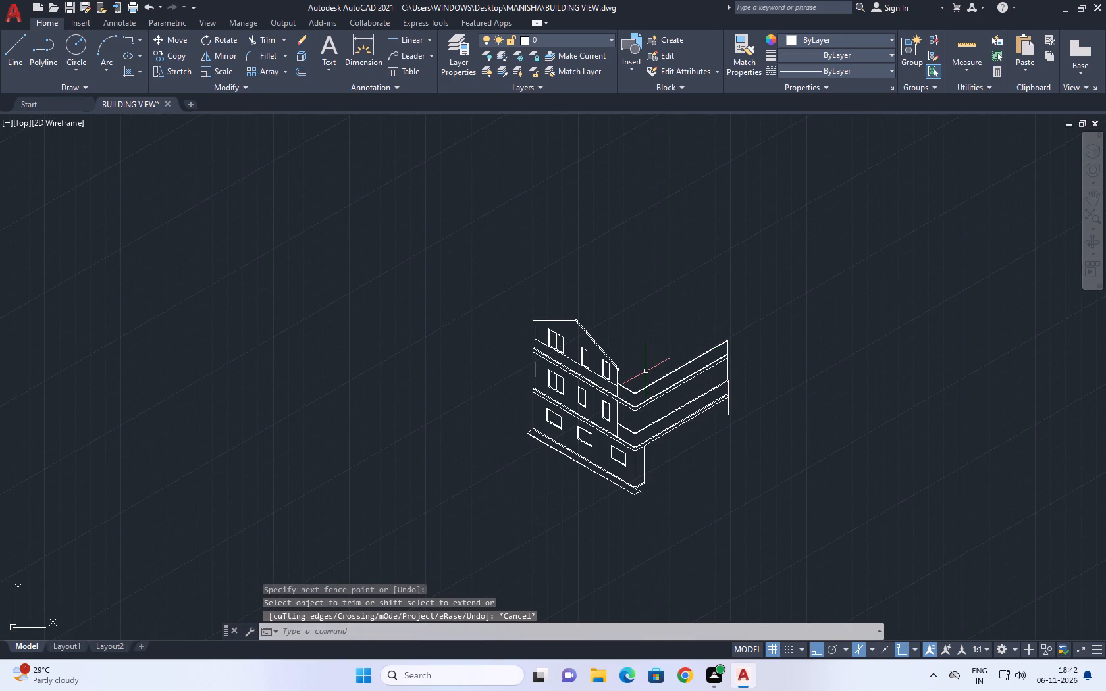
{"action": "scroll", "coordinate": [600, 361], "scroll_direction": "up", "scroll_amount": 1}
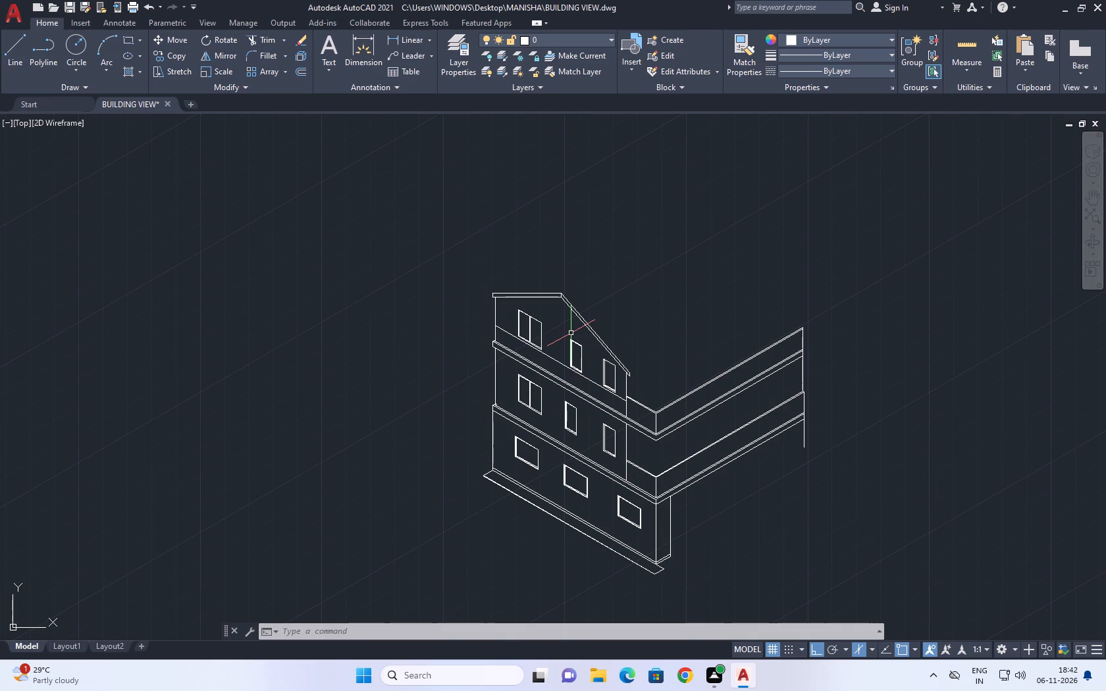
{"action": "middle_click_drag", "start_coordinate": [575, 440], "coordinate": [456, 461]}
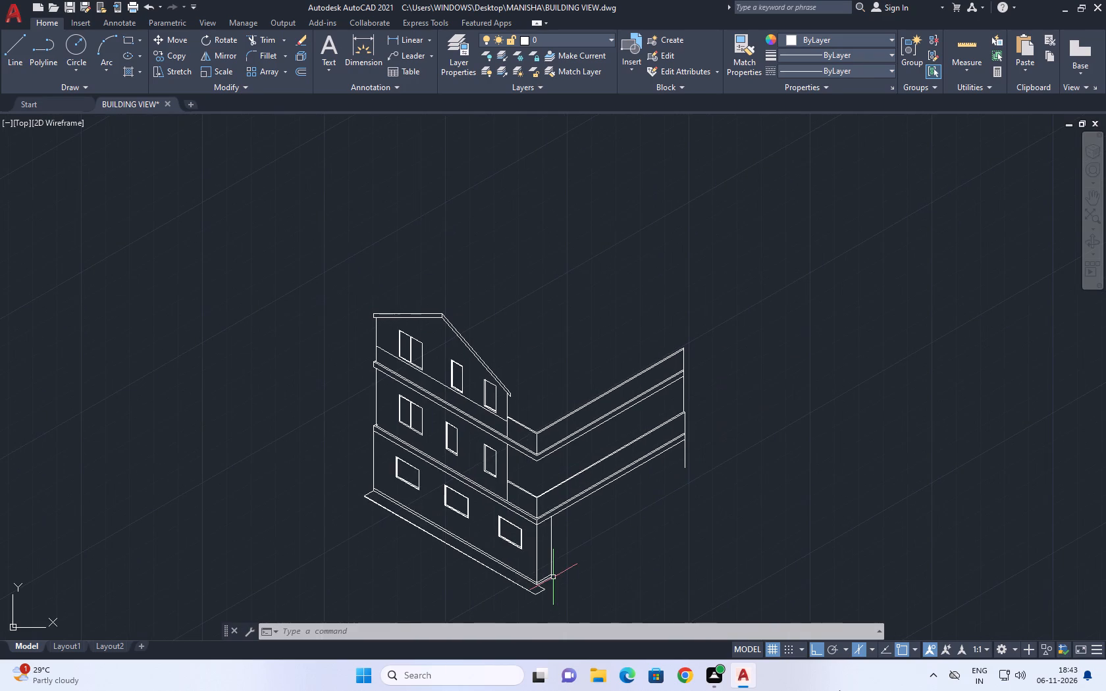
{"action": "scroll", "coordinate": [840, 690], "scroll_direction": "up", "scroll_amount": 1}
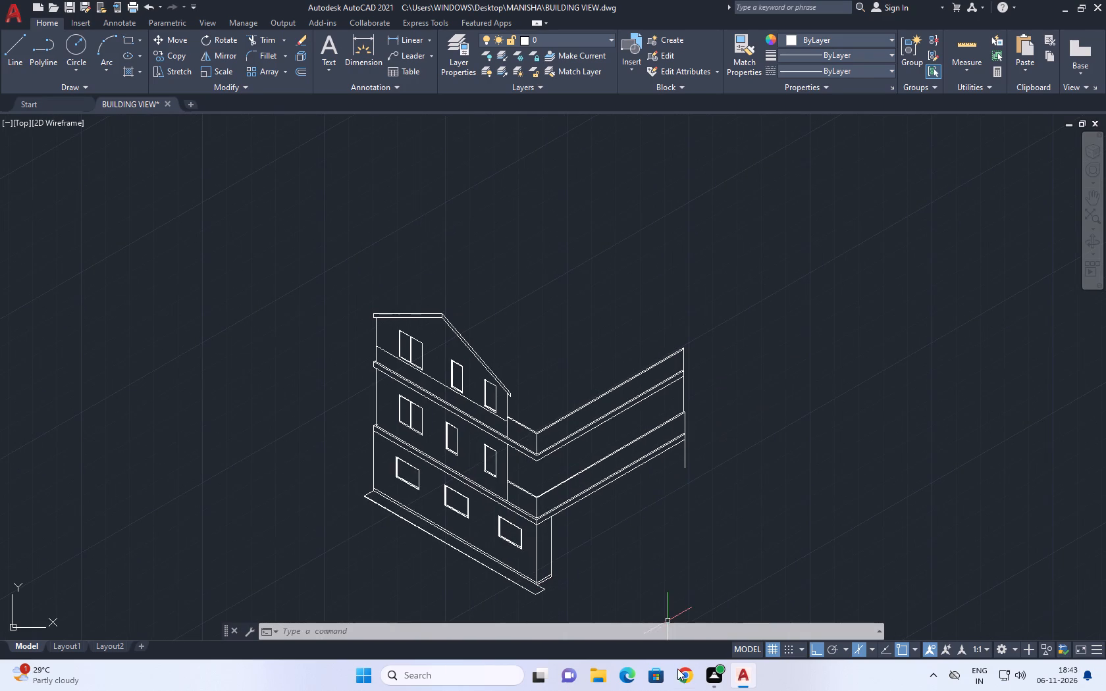
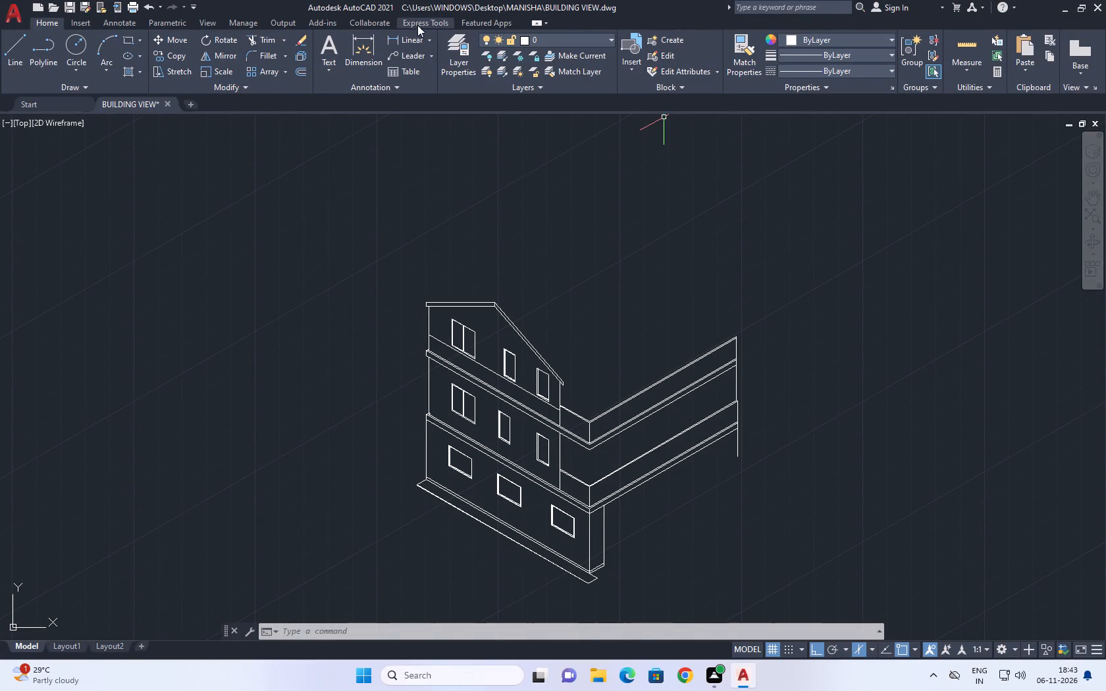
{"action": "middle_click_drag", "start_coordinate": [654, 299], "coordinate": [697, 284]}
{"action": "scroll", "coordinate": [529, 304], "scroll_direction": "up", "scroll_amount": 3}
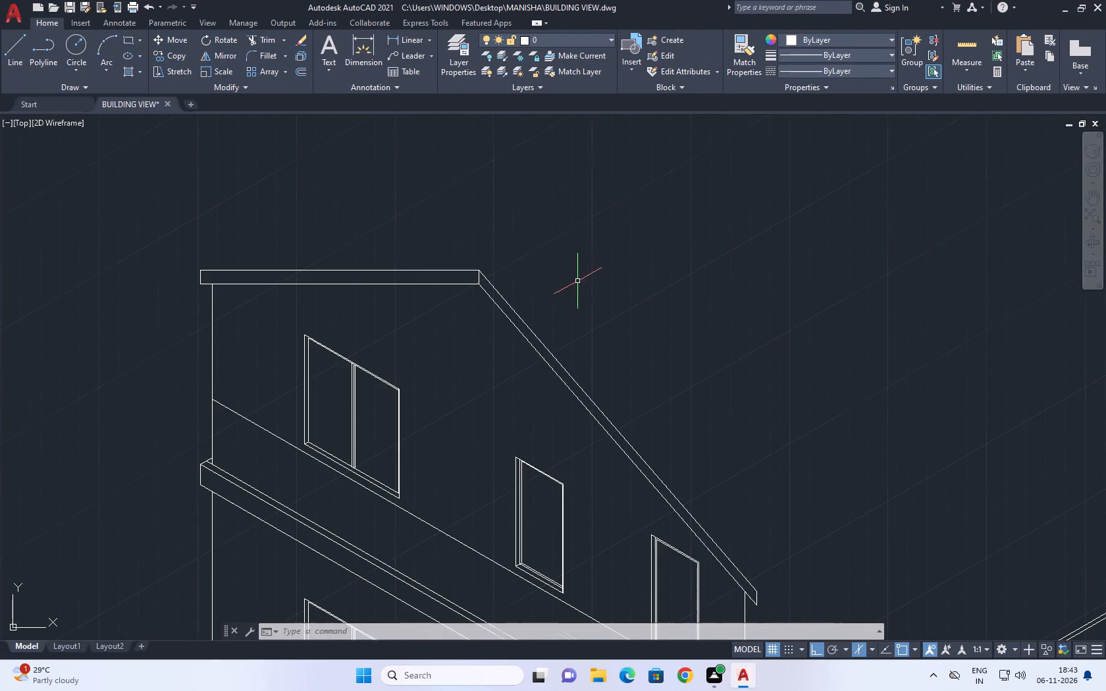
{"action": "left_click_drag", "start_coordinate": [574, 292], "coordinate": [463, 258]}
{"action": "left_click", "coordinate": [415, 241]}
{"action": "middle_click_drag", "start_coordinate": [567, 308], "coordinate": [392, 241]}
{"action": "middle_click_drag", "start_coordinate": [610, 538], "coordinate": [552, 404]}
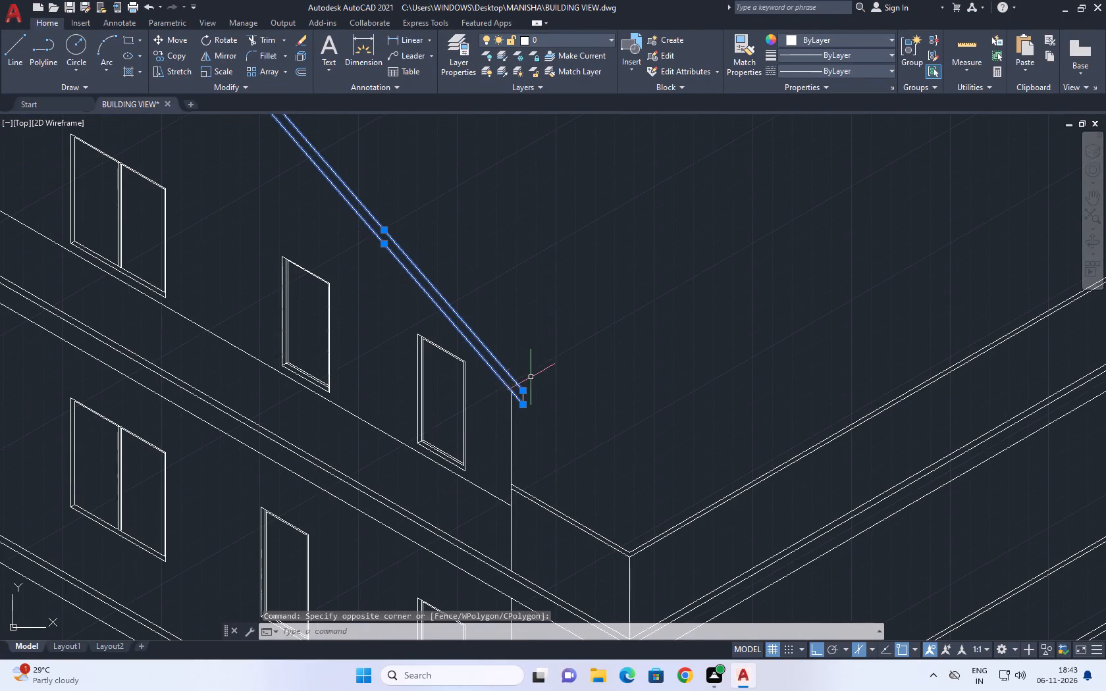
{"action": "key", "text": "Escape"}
Copy the upper parapet's front corner vertical 12' along the long side.
{"action": "scroll", "coordinate": [539, 360], "scroll_direction": "down", "scroll_amount": 1}
{"action": "middle_click_drag", "start_coordinate": [619, 381], "coordinate": [512, 376]}
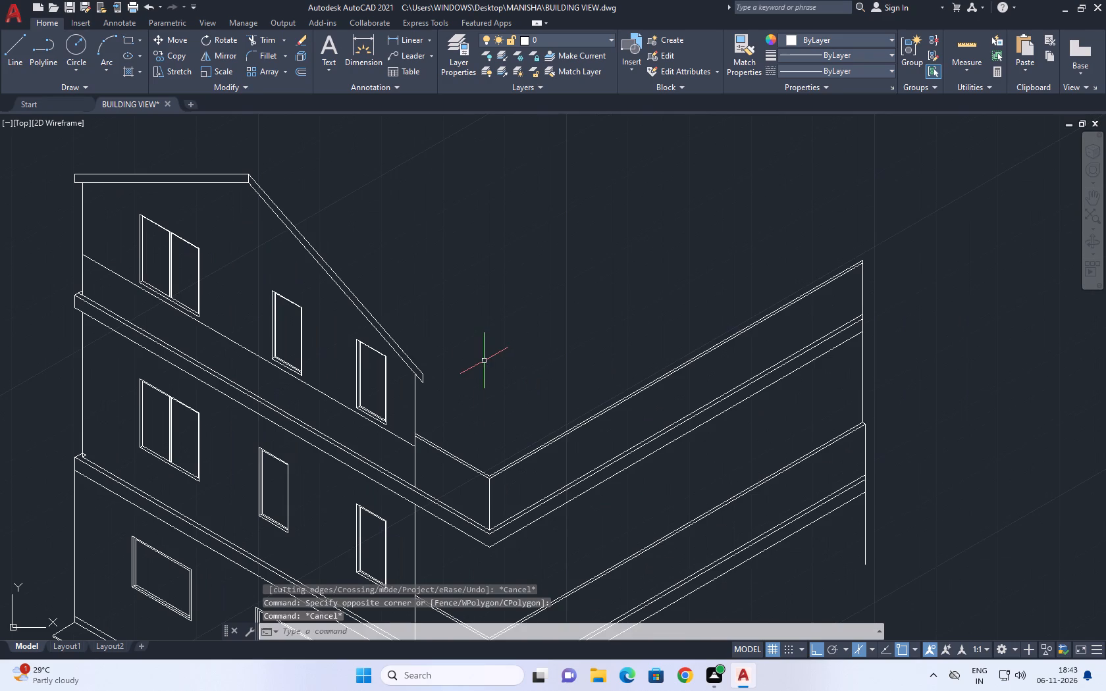
{"action": "scroll", "coordinate": [485, 380], "scroll_direction": "down", "scroll_amount": 1}
{"action": "middle_click_drag", "start_coordinate": [546, 411], "coordinate": [533, 428]}
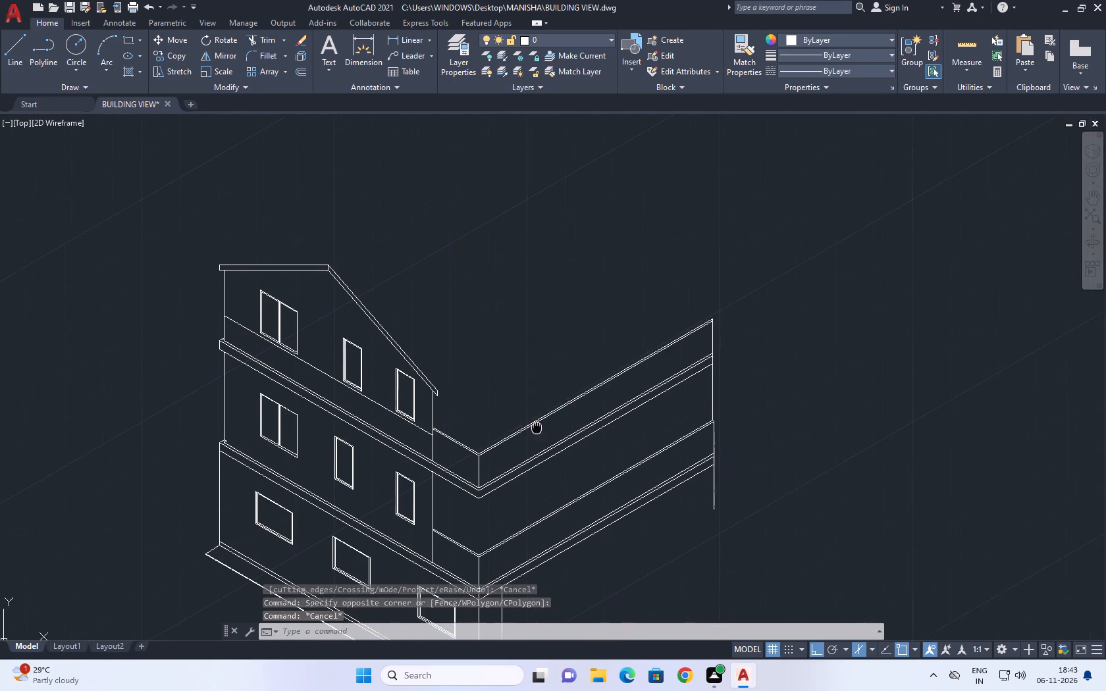
{"action": "middle_click_drag", "start_coordinate": [533, 428], "coordinate": [504, 432]}
{"action": "middle_click_drag", "start_coordinate": [616, 451], "coordinate": [612, 387]}
{"action": "scroll", "coordinate": [613, 404], "scroll_direction": "up", "scroll_amount": 1}
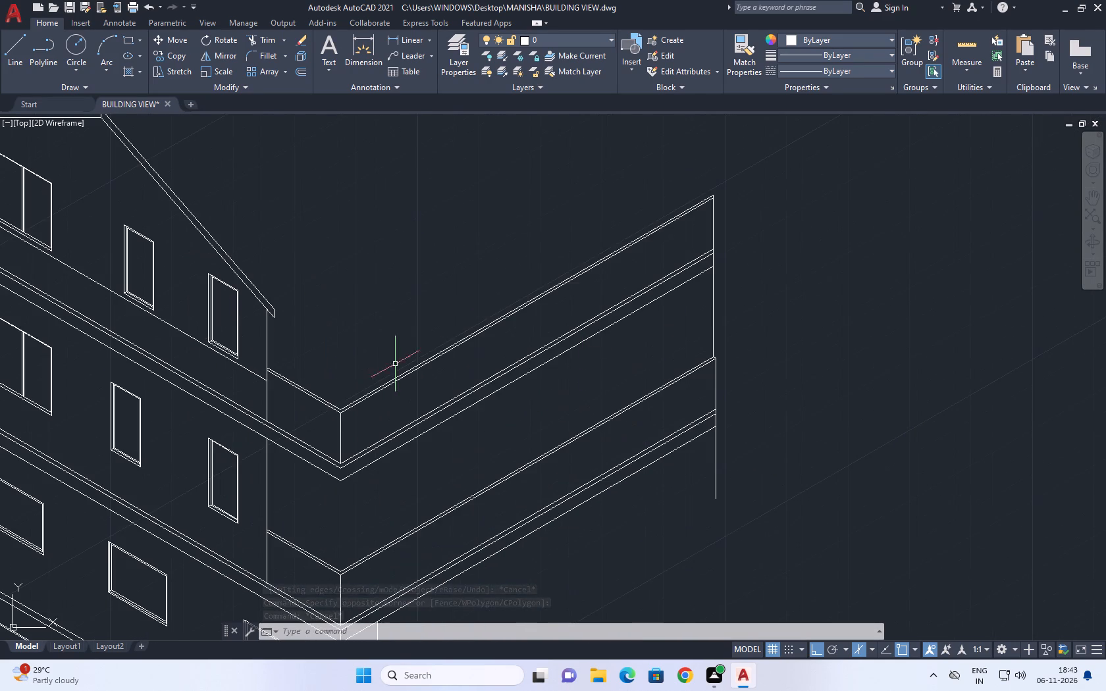
{"action": "scroll", "coordinate": [330, 438], "scroll_direction": "up", "scroll_amount": 1}
{"action": "left_click", "coordinate": [371, 417]}
{"action": "left_click", "coordinate": [339, 430]}
{"action": "middle_click_drag", "start_coordinate": [384, 434], "coordinate": [330, 452]}
{"action": "key", "text": "c"}
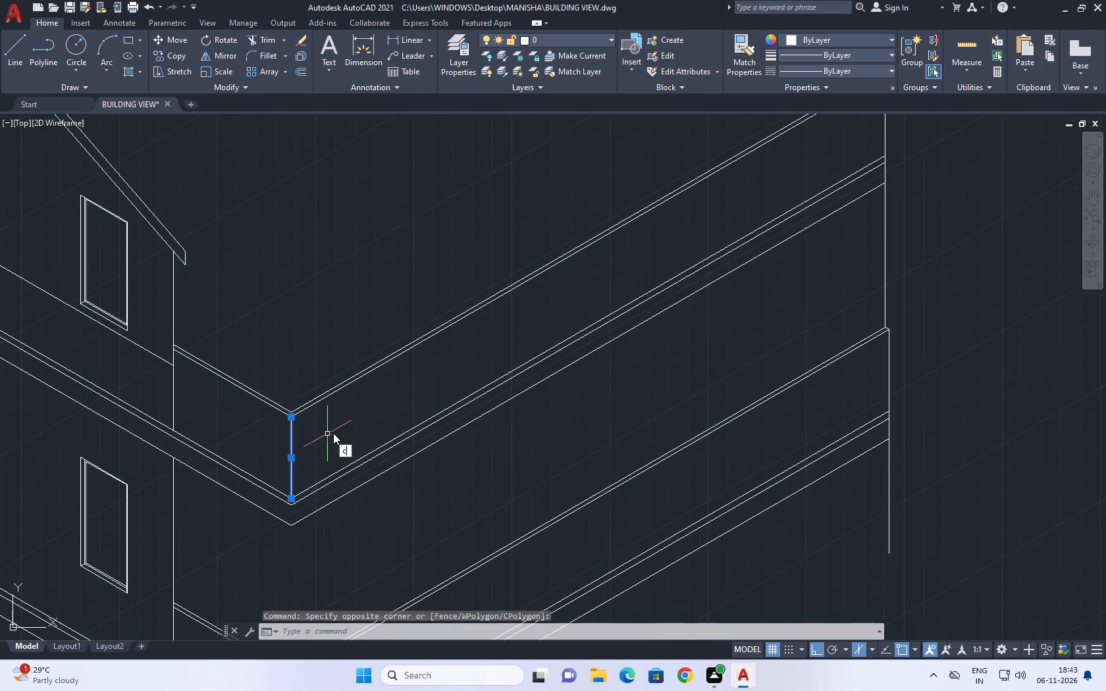
{"action": "key", "text": "o"}
{"action": "key", "text": "space"}
{"action": "left_click", "coordinate": [354, 427]}
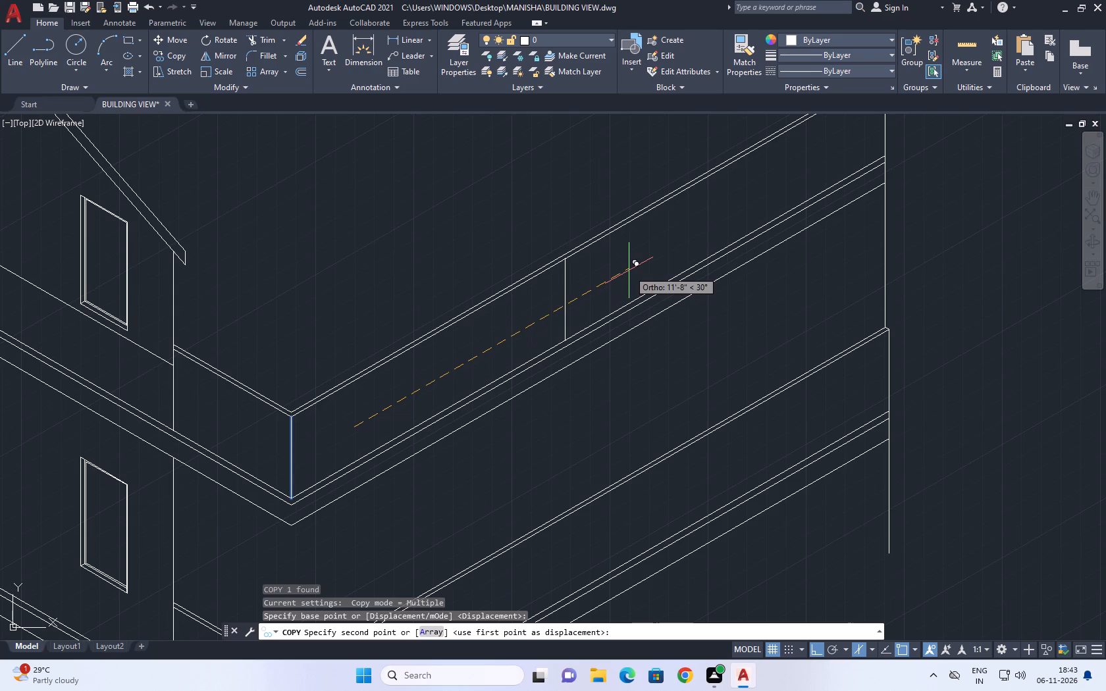
{"action": "type", "text": "12"}
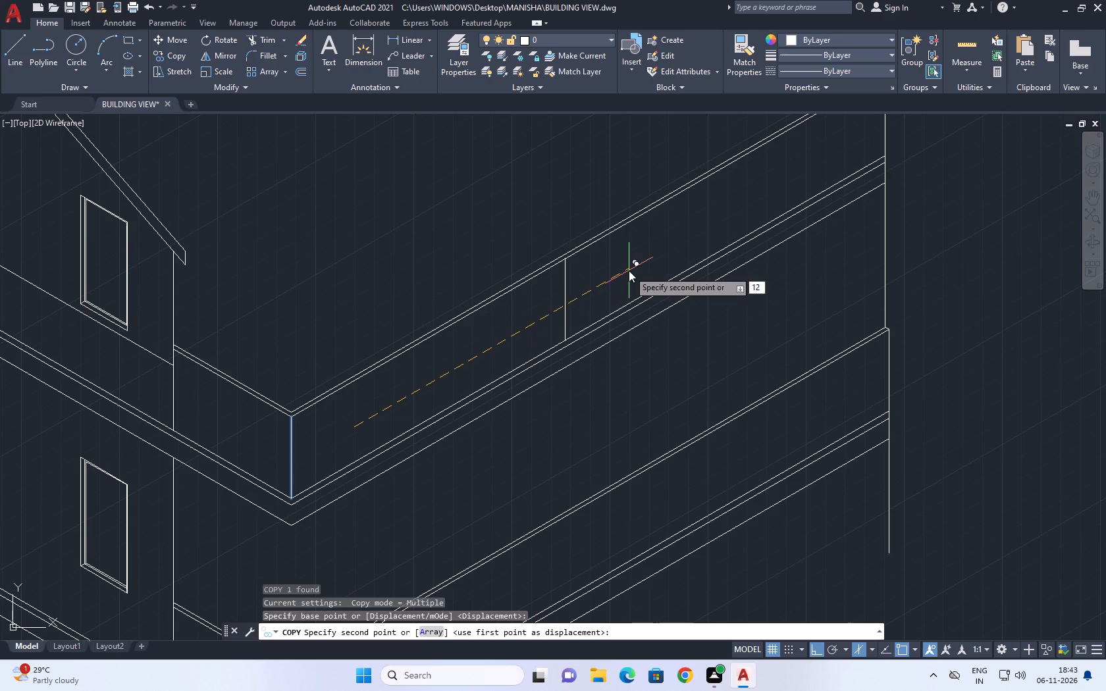
{"action": "key", "text": "apostrophe"}
{"action": "key", "text": "Return"}
{"action": "key", "text": "Escape"}
Extend the copied vertical up to the upper parapet's top edge and down to the lower slab's bottom edge.
{"action": "middle_click_drag", "start_coordinate": [660, 366], "coordinate": [647, 313]}
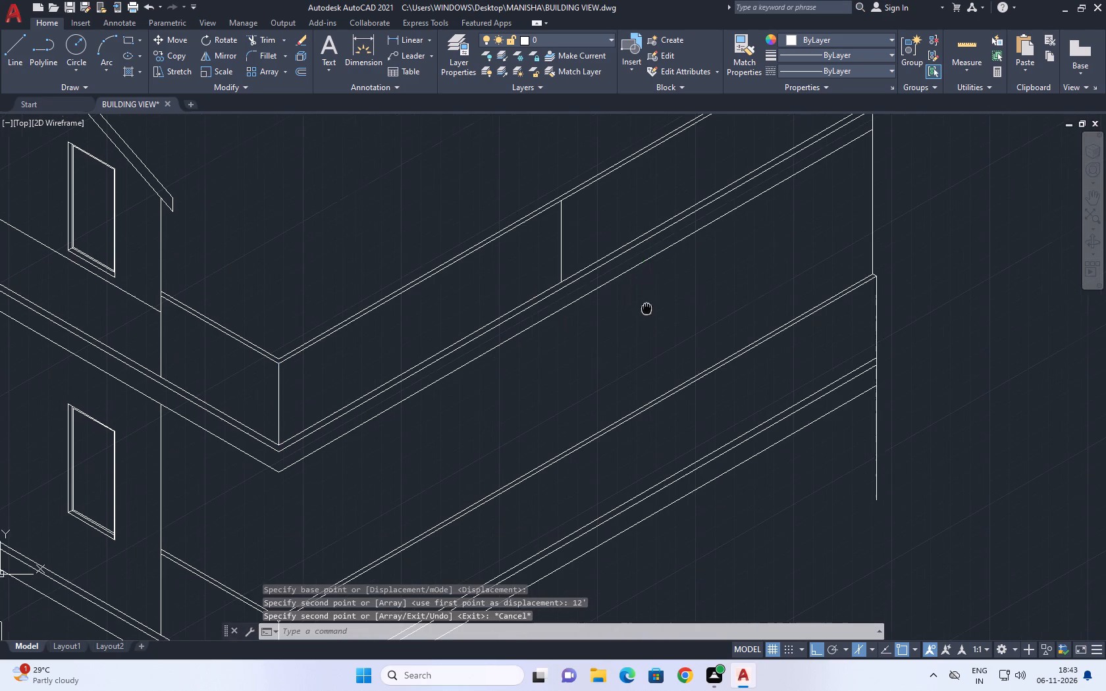
{"action": "type", "text": "ex"}
{"action": "key", "text": "space"}
{"action": "left_click", "coordinate": [536, 251]}
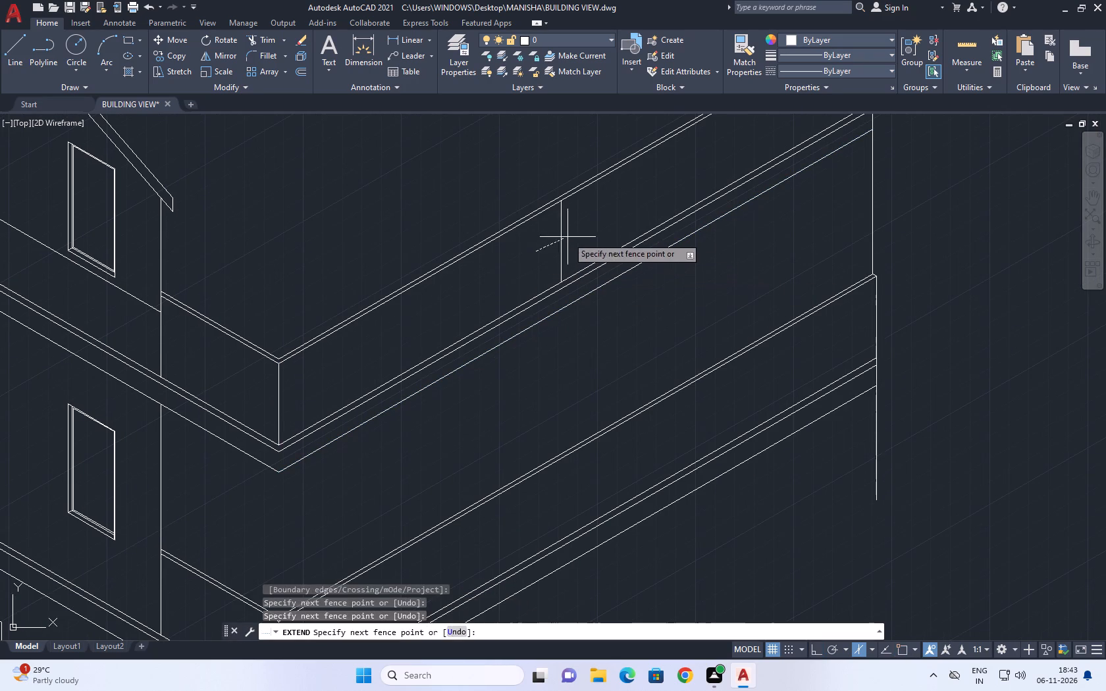
{"action": "left_click_drag", "start_coordinate": [585, 227], "coordinate": [596, 218]}
{"action": "left_click", "coordinate": [593, 220]}
{"action": "left_click", "coordinate": [538, 255]}
{"action": "scroll", "coordinate": [550, 250], "scroll_direction": "down", "scroll_amount": 2}
{"action": "left_click", "coordinate": [552, 251]}
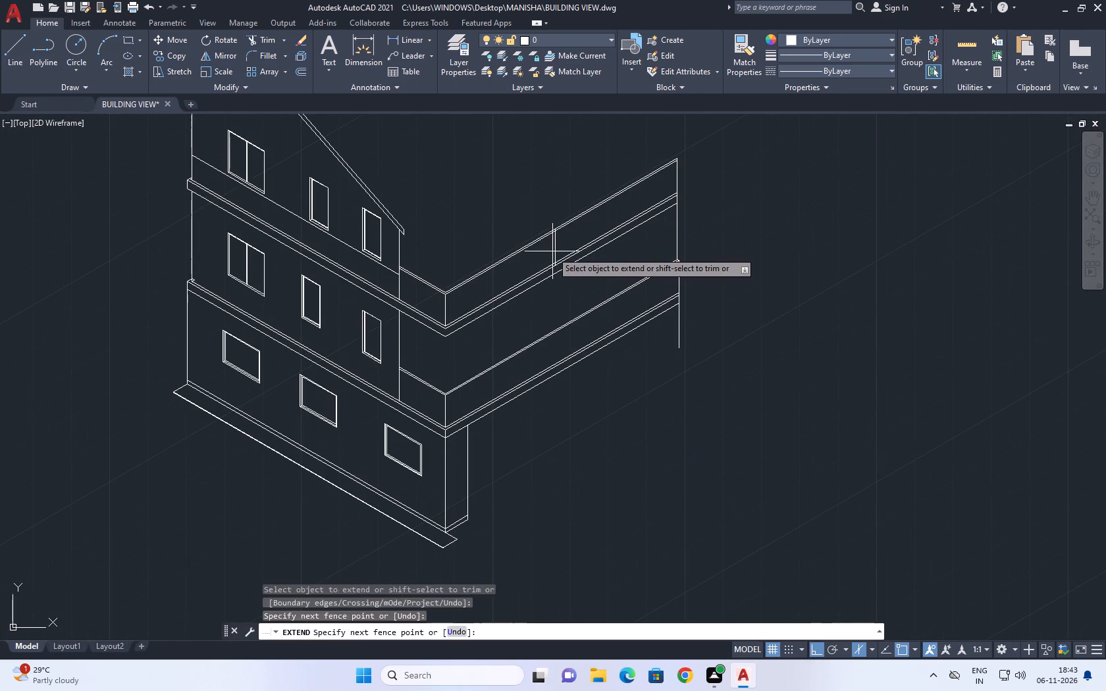
{"action": "left_click", "coordinate": [570, 247]}
{"action": "left_click", "coordinate": [549, 257]}
{"action": "left_click", "coordinate": [582, 242]}
{"action": "left_click", "coordinate": [536, 319]}
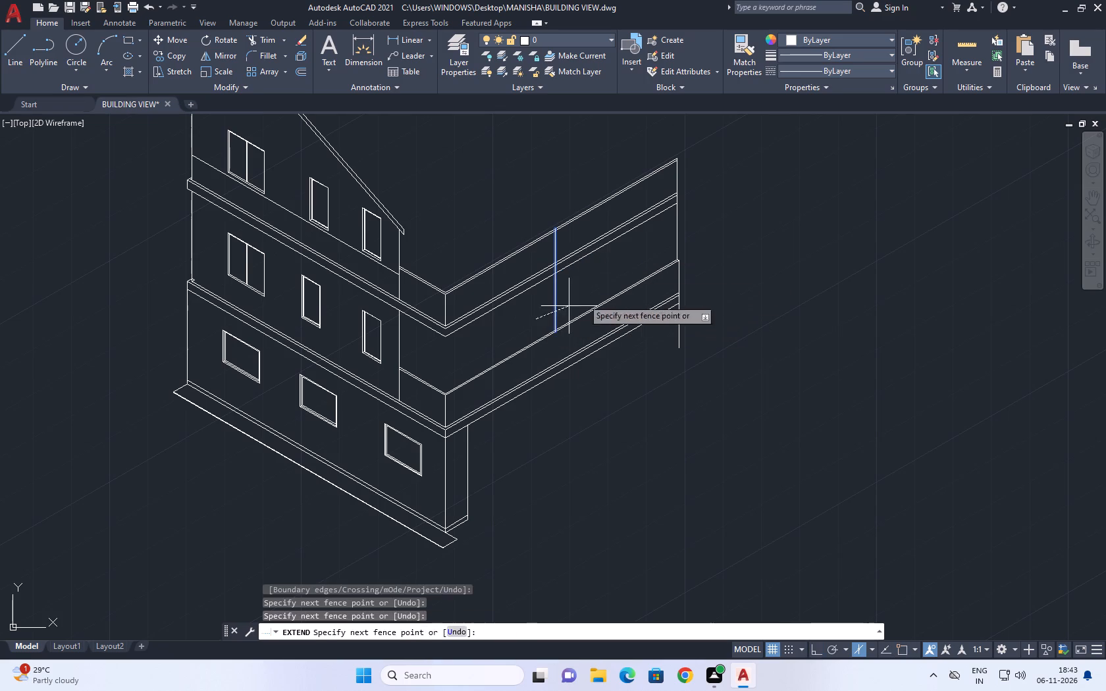
{"action": "left_click", "coordinate": [623, 276]}
{"action": "left_click", "coordinate": [556, 310]}
{"action": "left_click_drag", "start_coordinate": [584, 290], "coordinate": [592, 283]}
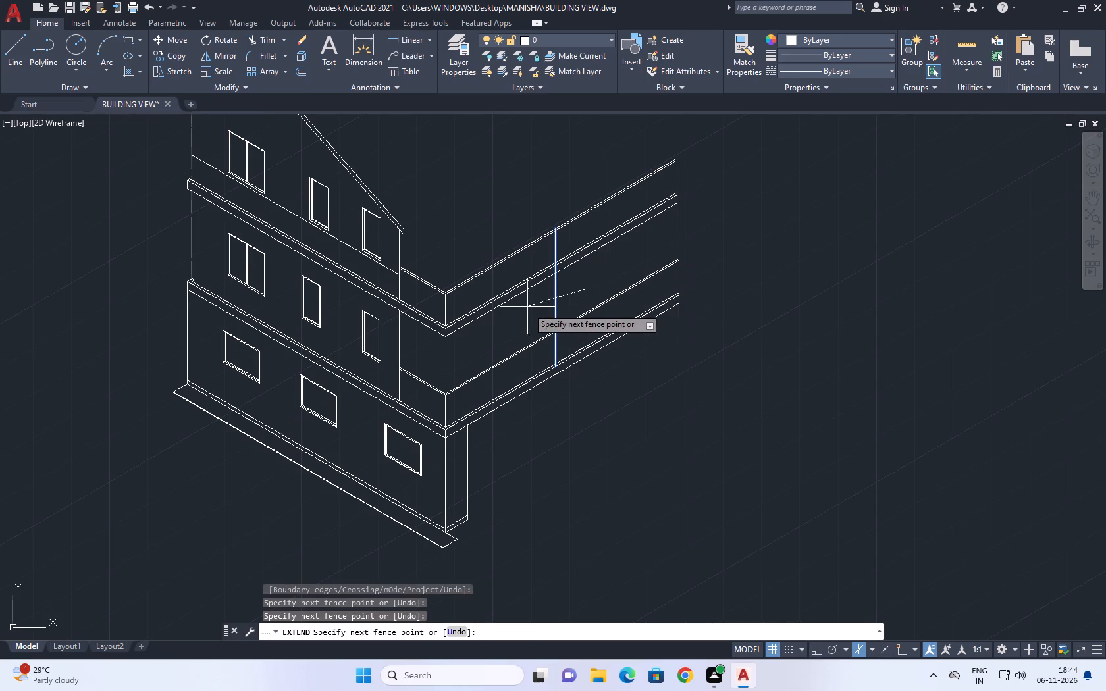
{"action": "left_click", "coordinate": [529, 317]}
{"action": "left_click", "coordinate": [537, 353]}
{"action": "left_click", "coordinate": [578, 336]}
{"action": "scroll", "coordinate": [545, 380], "scroll_direction": "up", "scroll_amount": 1}
{"action": "scroll", "coordinate": [564, 338], "scroll_direction": "down", "scroll_amount": 3}
{"action": "key", "text": "Escape"}
{"action": "scroll", "coordinate": [576, 312], "scroll_direction": "up", "scroll_amount": 4}
{"action": "key", "text": "space"}
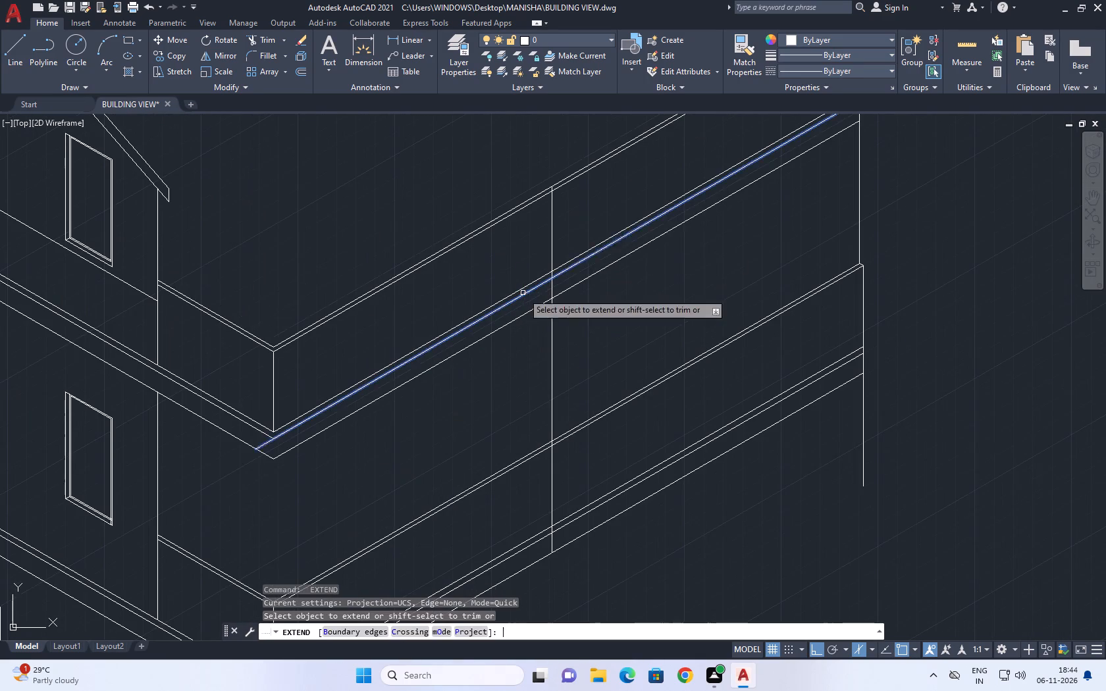
{"action": "key", "text": "Escape"}
Trim all the long side's parapet and slab edges beyond the new vertical.
{"action": "scroll", "coordinate": [558, 238], "scroll_direction": "down", "scroll_amount": 2}
{"action": "key", "text": "t"}
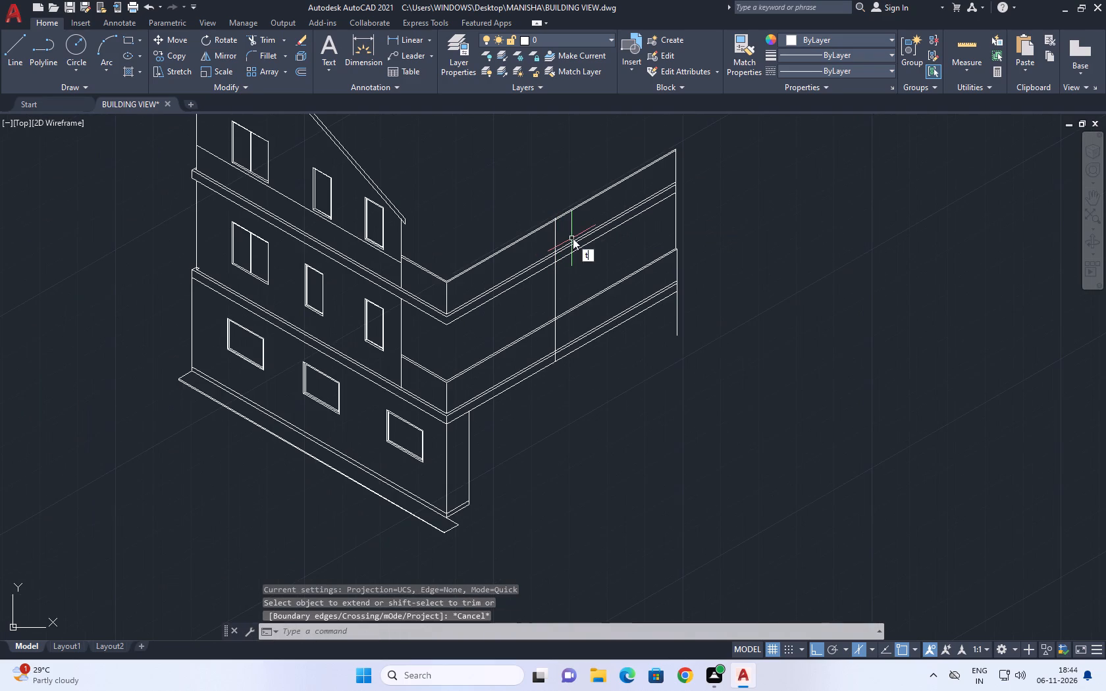
{"action": "type", "text": "r"}
{"action": "key", "text": "space"}
{"action": "left_click", "coordinate": [561, 163]}
{"action": "left_click_drag", "start_coordinate": [627, 379], "coordinate": [641, 407]}
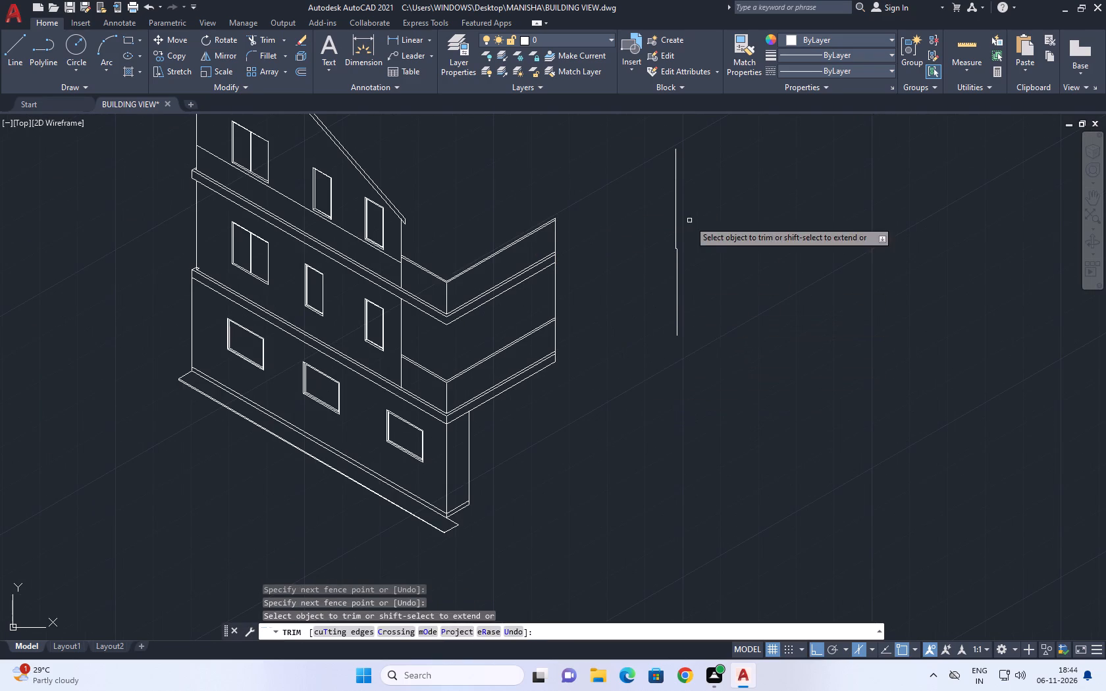
Remove the old far-end verticals and the small leftover closing line beyond the shortened long side.
{"action": "left_click", "coordinate": [692, 209]}
{"action": "left_click_drag", "start_coordinate": [656, 336], "coordinate": [658, 346]}
{"action": "left_click", "coordinate": [697, 213]}
{"action": "left_click_drag", "start_coordinate": [650, 276], "coordinate": [648, 284]}
{"action": "key", "text": "Escape"}
{"action": "scroll", "coordinate": [674, 240], "scroll_direction": "up", "scroll_amount": 2}
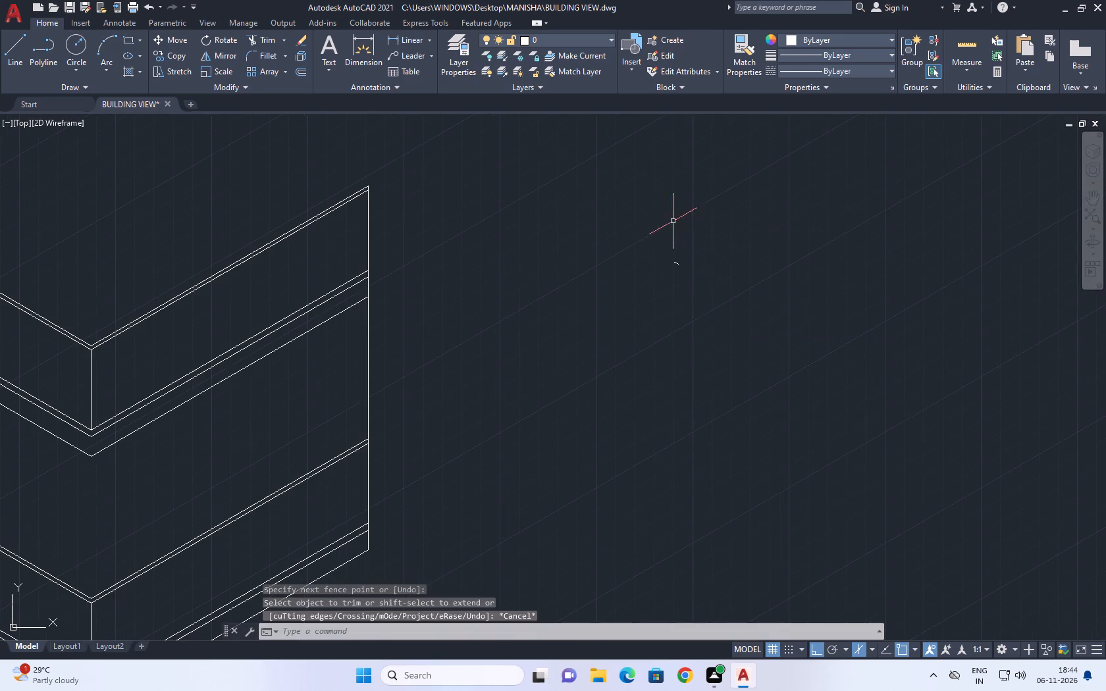
{"action": "left_click", "coordinate": [646, 199]}
{"action": "left_click", "coordinate": [735, 397]}
{"action": "key", "text": "Delete"}
{"action": "scroll", "coordinate": [650, 350], "scroll_direction": "down", "scroll_amount": 2}
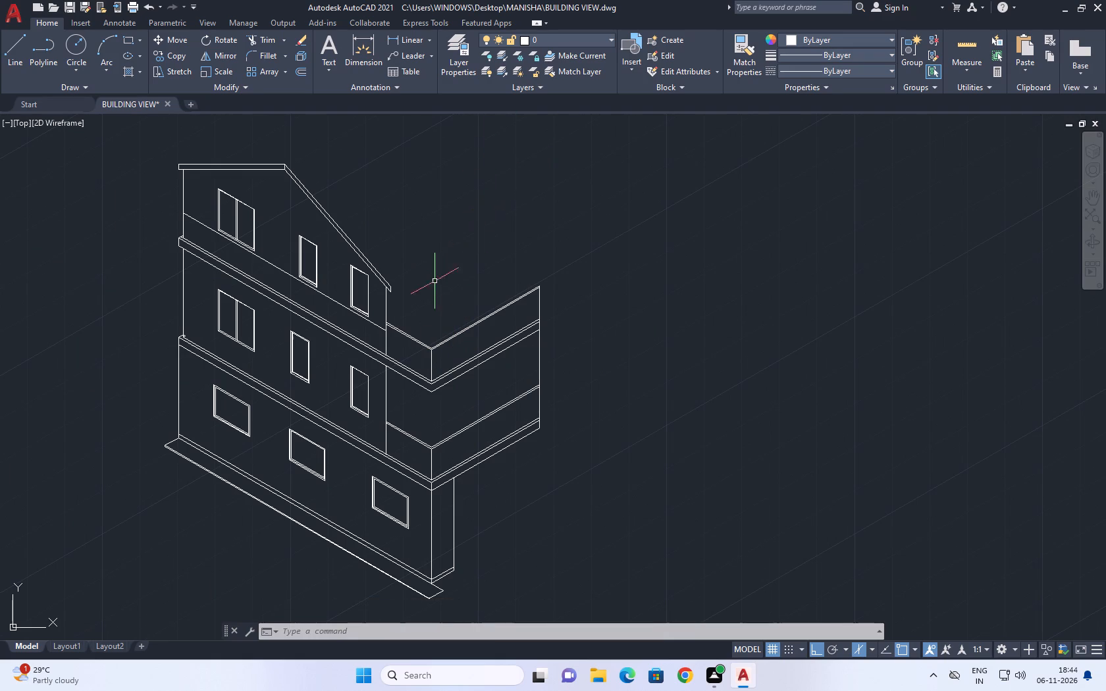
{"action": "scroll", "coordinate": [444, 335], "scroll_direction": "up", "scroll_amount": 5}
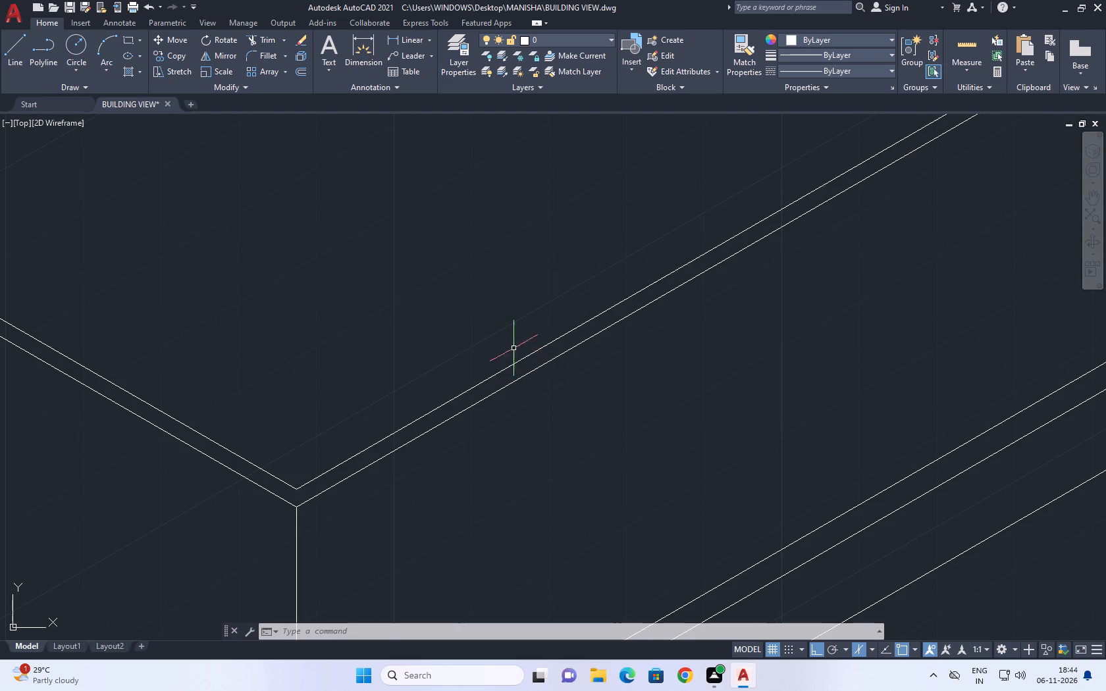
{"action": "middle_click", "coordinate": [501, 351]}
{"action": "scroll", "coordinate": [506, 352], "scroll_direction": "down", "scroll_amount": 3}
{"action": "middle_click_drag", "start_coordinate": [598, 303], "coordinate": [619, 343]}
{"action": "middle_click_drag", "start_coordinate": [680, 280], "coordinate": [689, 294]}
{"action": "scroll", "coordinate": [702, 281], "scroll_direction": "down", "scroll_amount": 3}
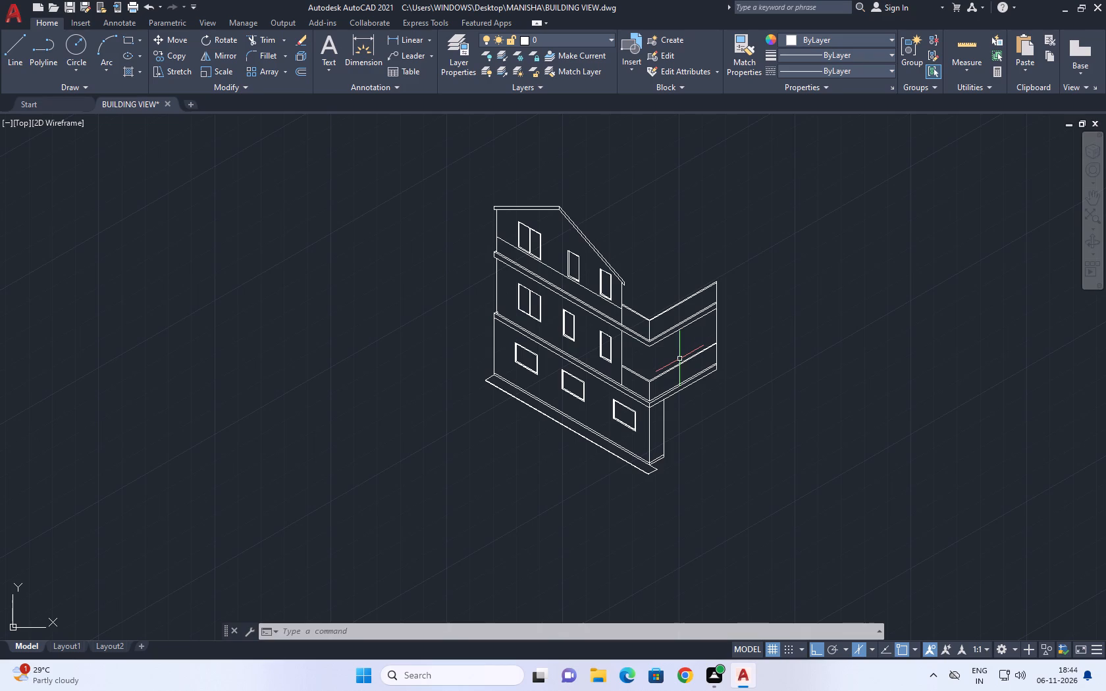
Copy the top storey wall's vertical edge under the low roof eave 3' along the long side's 30° direction.
{"action": "scroll", "coordinate": [635, 302], "scroll_direction": "up", "scroll_amount": 3}
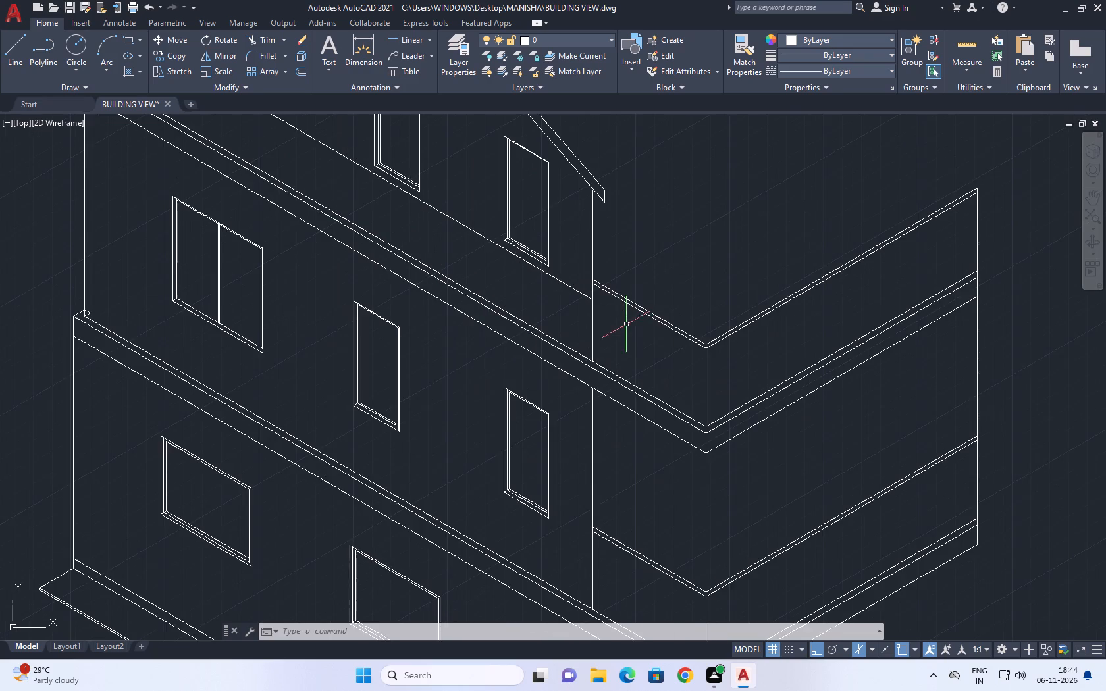
{"action": "middle_click_drag", "start_coordinate": [646, 296], "coordinate": [659, 424]}
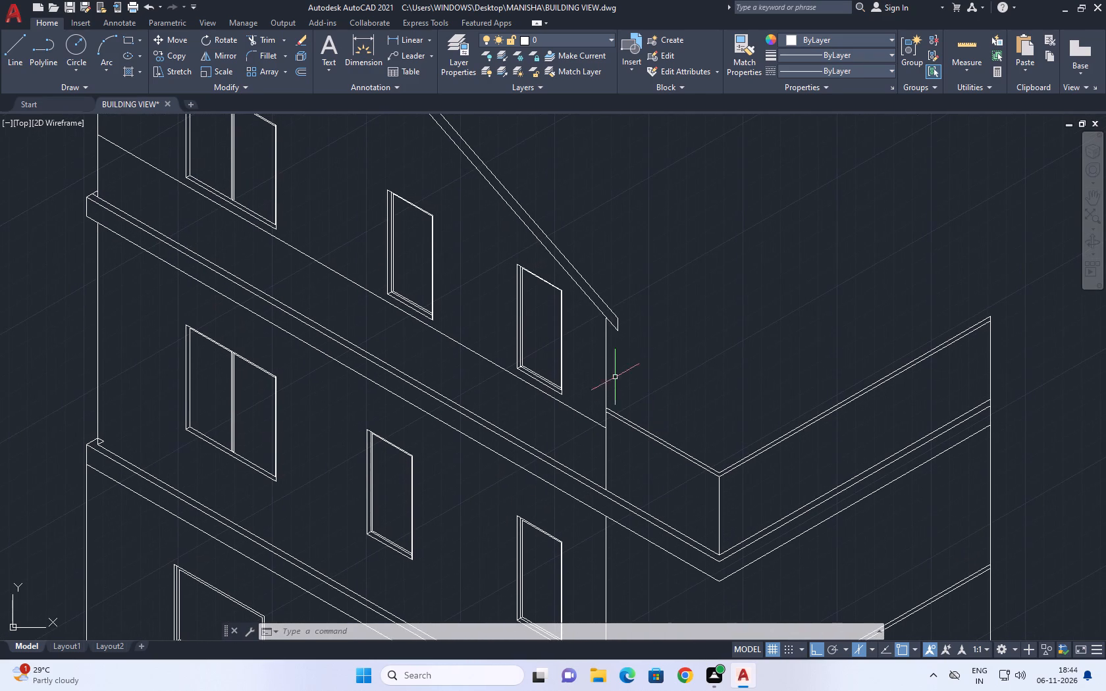
{"action": "left_click", "coordinate": [612, 357]}
{"action": "left_click", "coordinate": [593, 365]}
{"action": "middle_click_drag", "start_coordinate": [664, 365], "coordinate": [600, 374]}
{"action": "scroll", "coordinate": [597, 371], "scroll_direction": "down", "scroll_amount": 1}
{"action": "key", "text": "c"}
{"action": "key", "text": "o"}
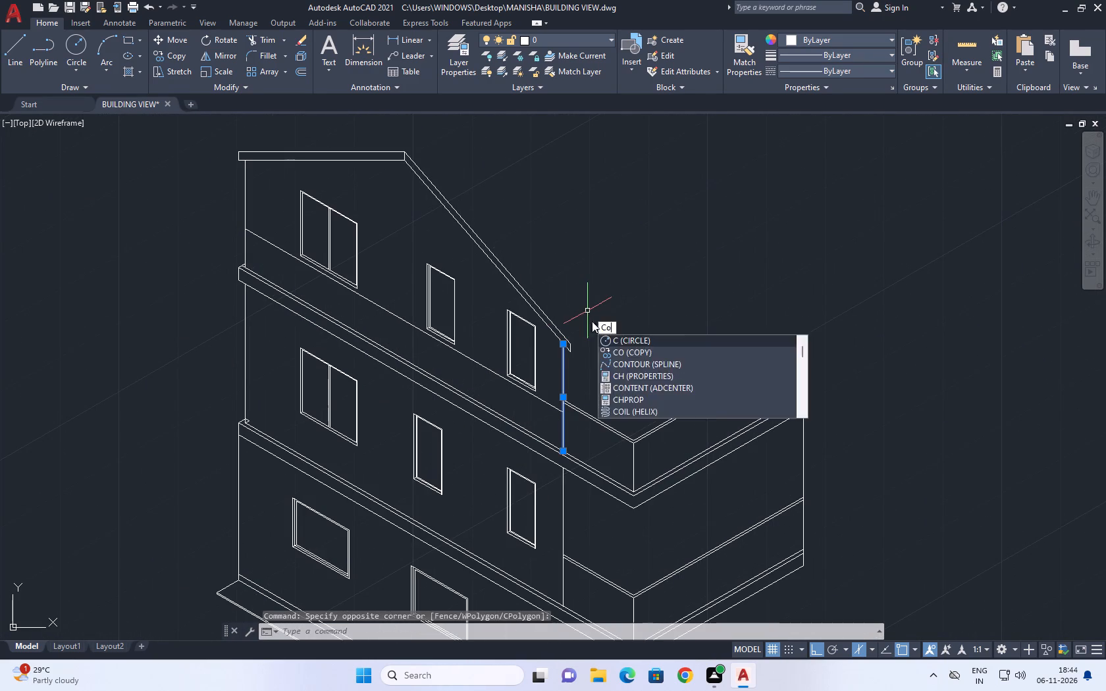
{"action": "key", "text": "space"}
{"action": "left_click", "coordinate": [573, 386]}
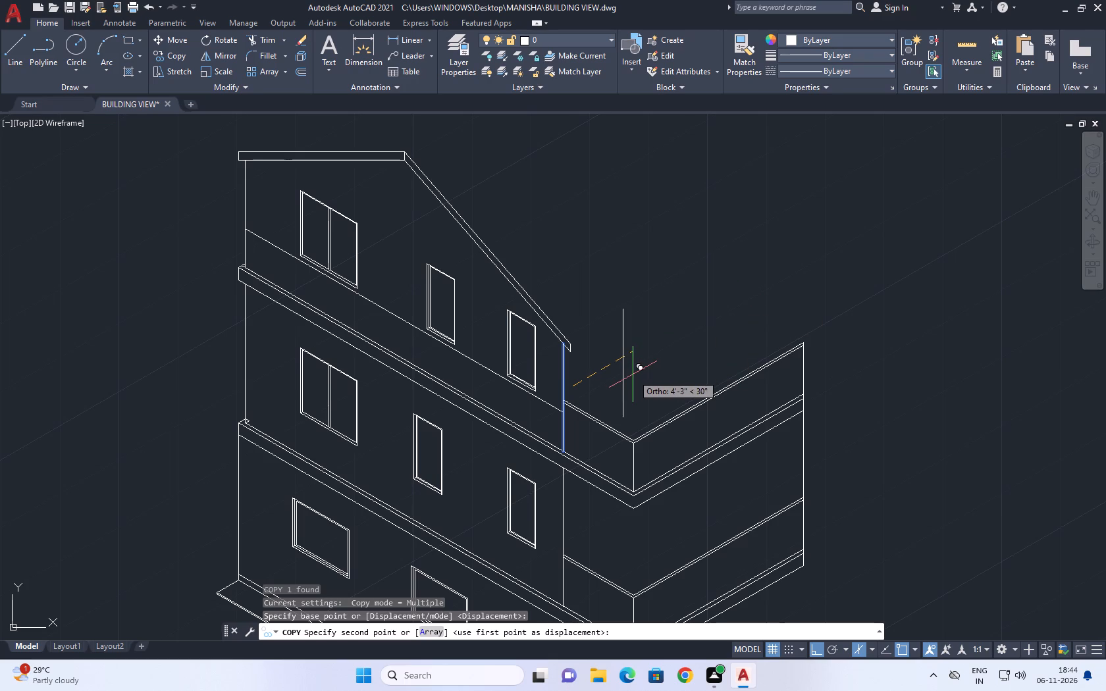
{"action": "type", "text": "3'"}
{"action": "key", "text": "Return"}
{"action": "key", "text": "Escape"}
Copy the new vertical another 4' along the same 30° direction.
{"action": "left_click_drag", "start_coordinate": [622, 365], "coordinate": [604, 366]}
{"action": "left_click", "coordinate": [588, 371]}
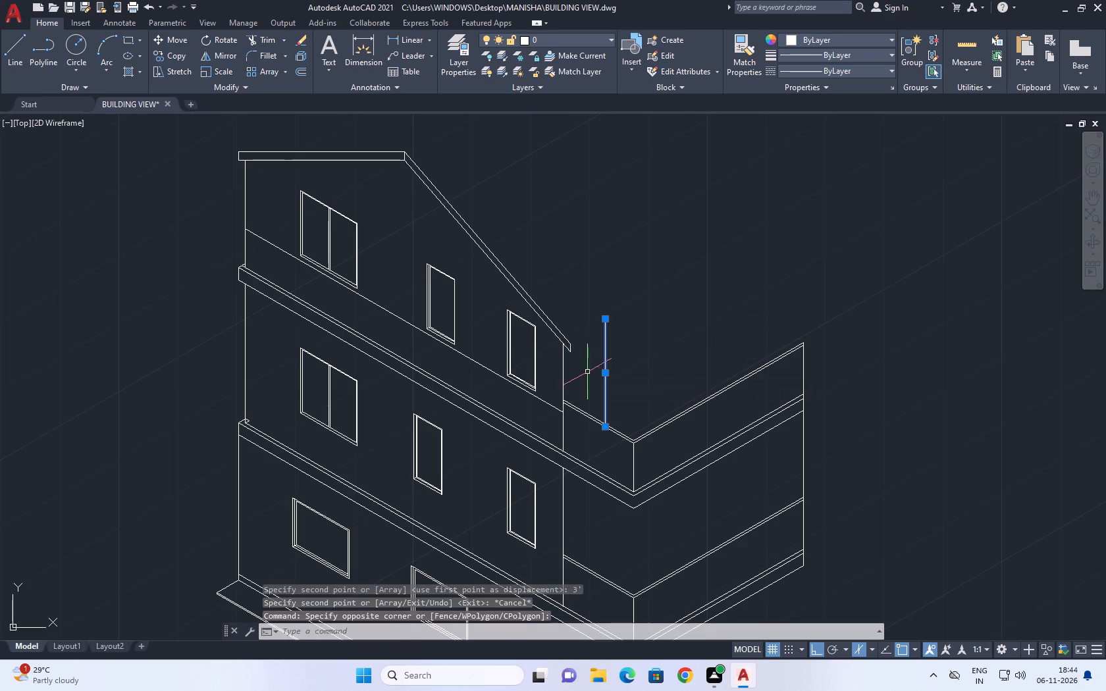
{"action": "key", "text": "c"}
{"action": "type", "text": "o"}
{"action": "key", "text": "space"}
{"action": "left_click", "coordinate": [615, 380]}
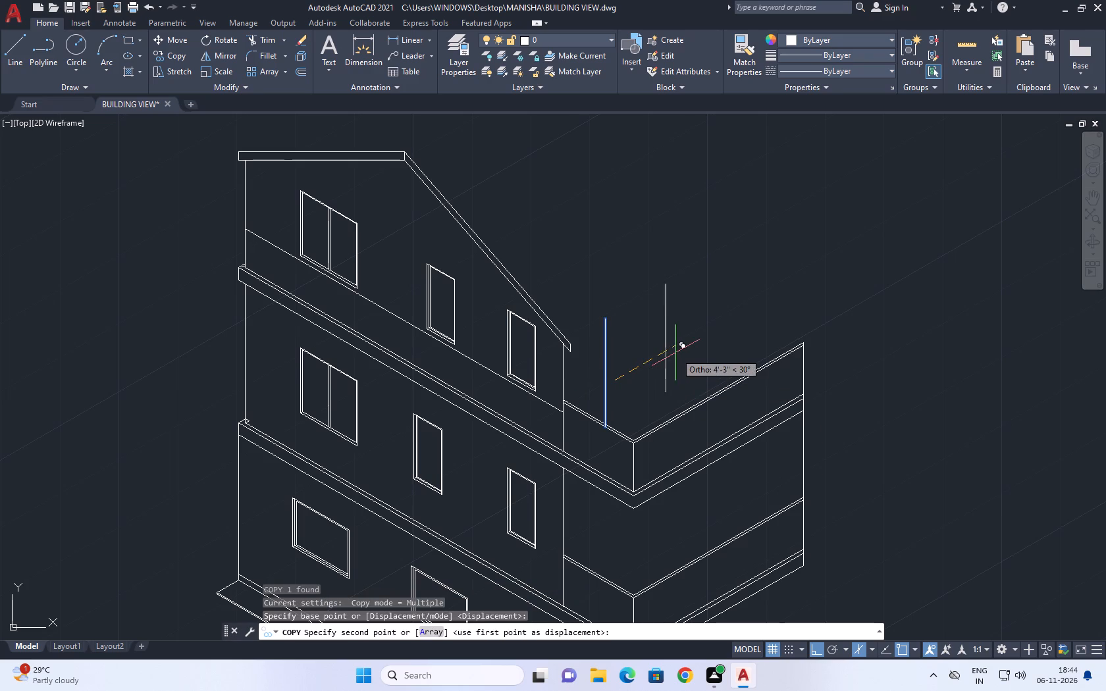
{"action": "type", "text": "4'"}
{"action": "key", "text": "Return"}
{"action": "key", "text": "Escape"}
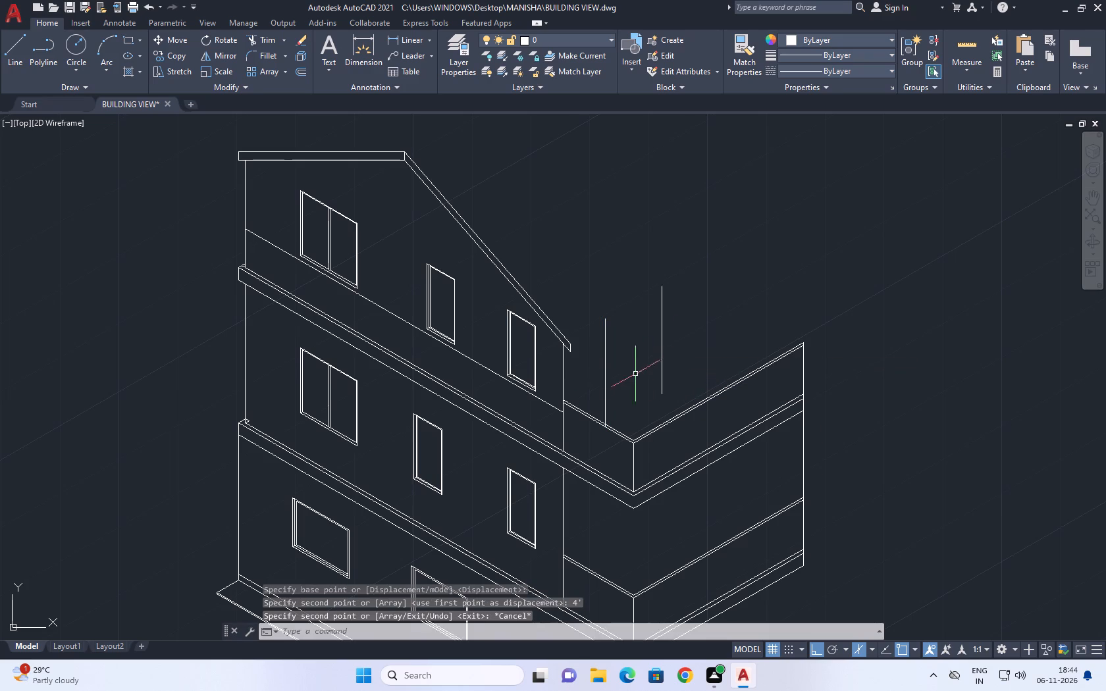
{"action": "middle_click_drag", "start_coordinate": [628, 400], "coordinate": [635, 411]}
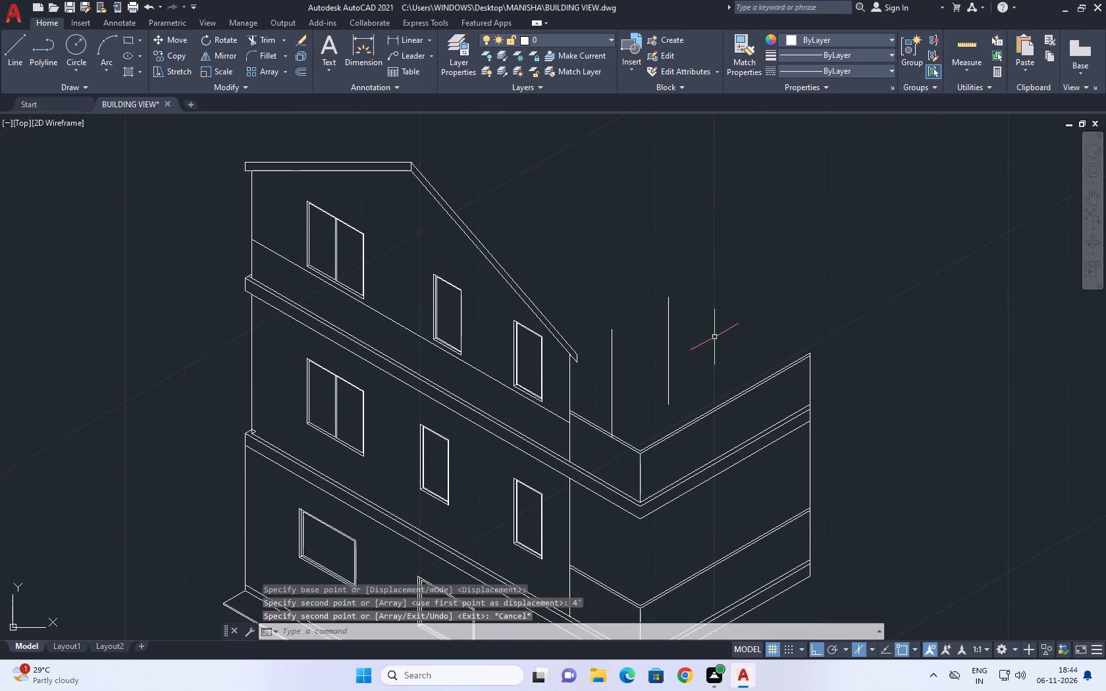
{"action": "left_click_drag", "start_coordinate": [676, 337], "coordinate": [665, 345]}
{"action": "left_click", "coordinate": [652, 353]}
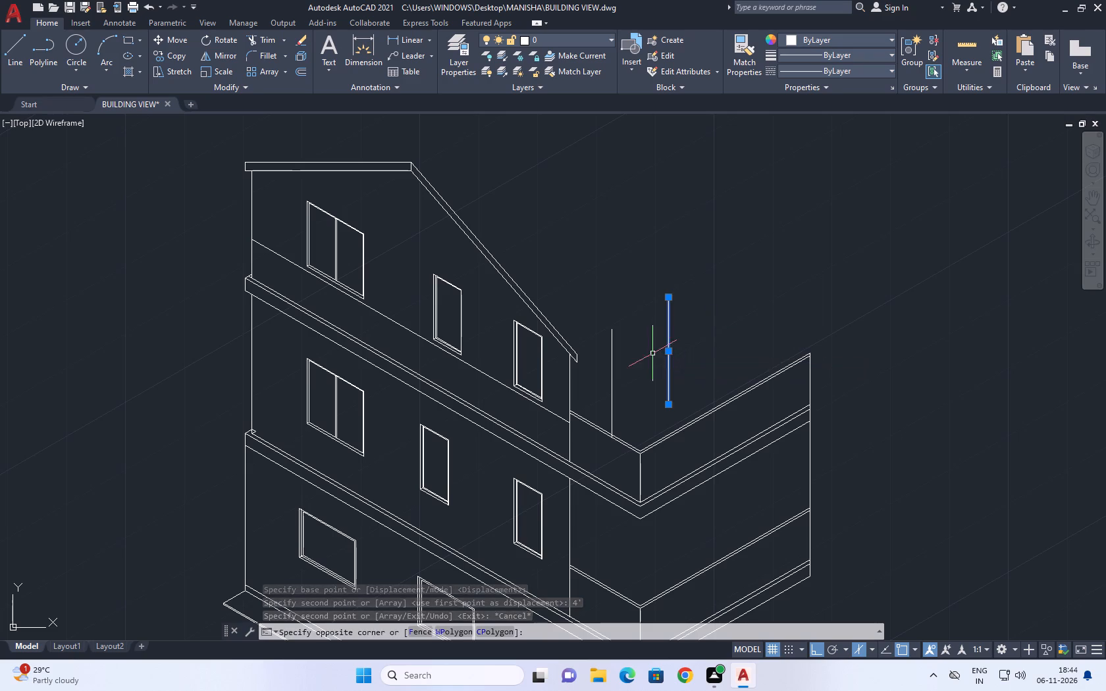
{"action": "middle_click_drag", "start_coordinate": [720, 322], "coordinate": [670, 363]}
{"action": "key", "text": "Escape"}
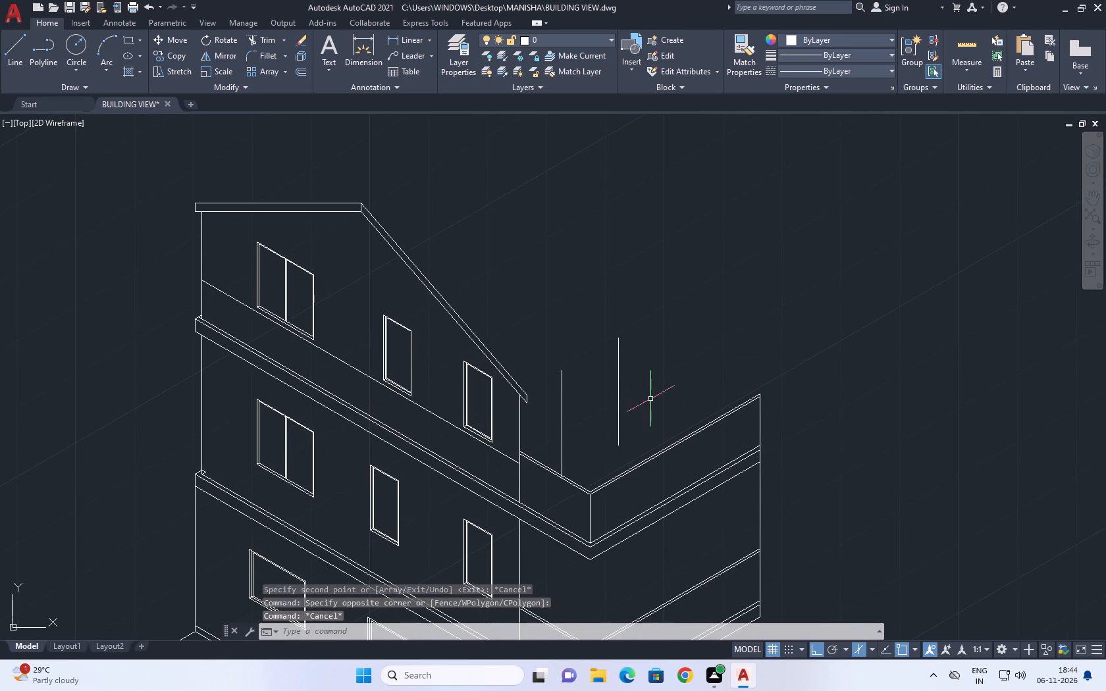
Divide the upper parapet's inner top edge along the long side into 3 segments.
{"action": "scroll", "coordinate": [673, 447], "scroll_direction": "up", "scroll_amount": 1}
{"action": "left_click", "coordinate": [673, 440]}
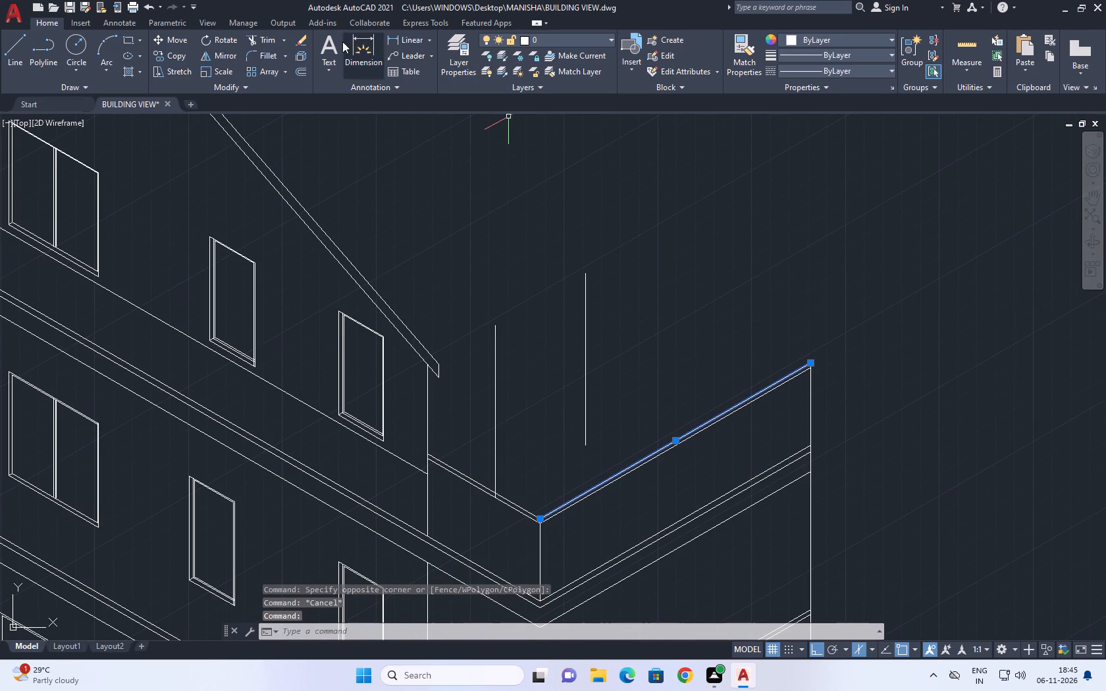
{"action": "key", "text": "d"}
{"action": "key", "text": "i"}
{"action": "key", "text": "v"}
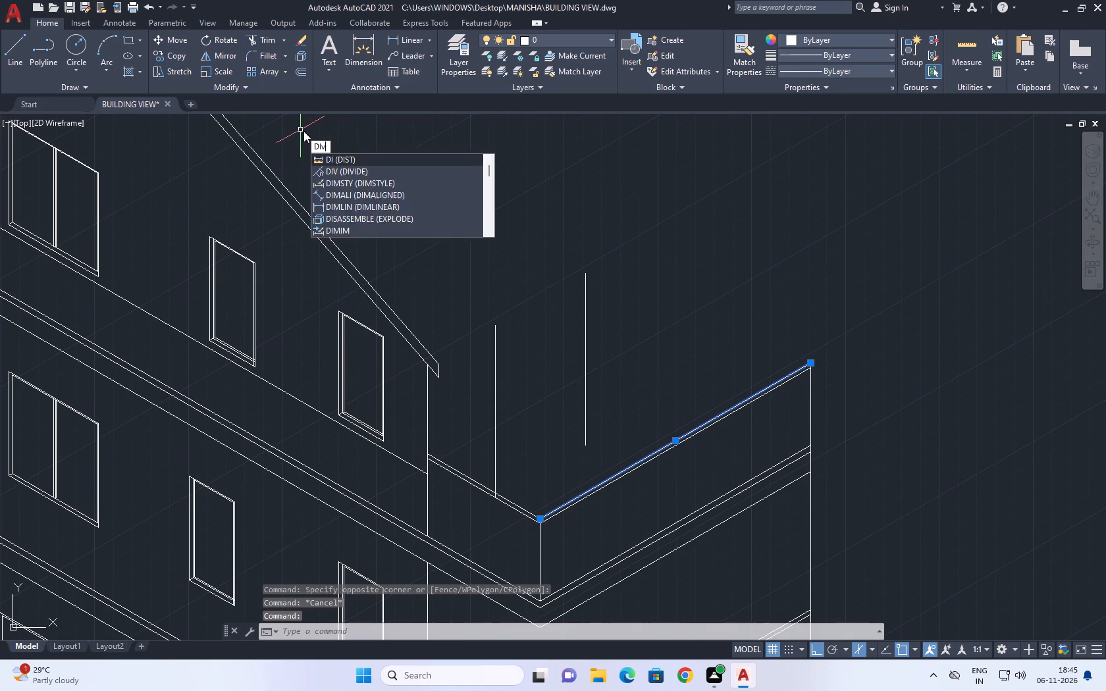
{"action": "key", "text": "space"}
{"action": "scroll", "coordinate": [640, 470], "scroll_direction": "up", "scroll_amount": 3}
{"action": "left_click", "coordinate": [633, 442]}
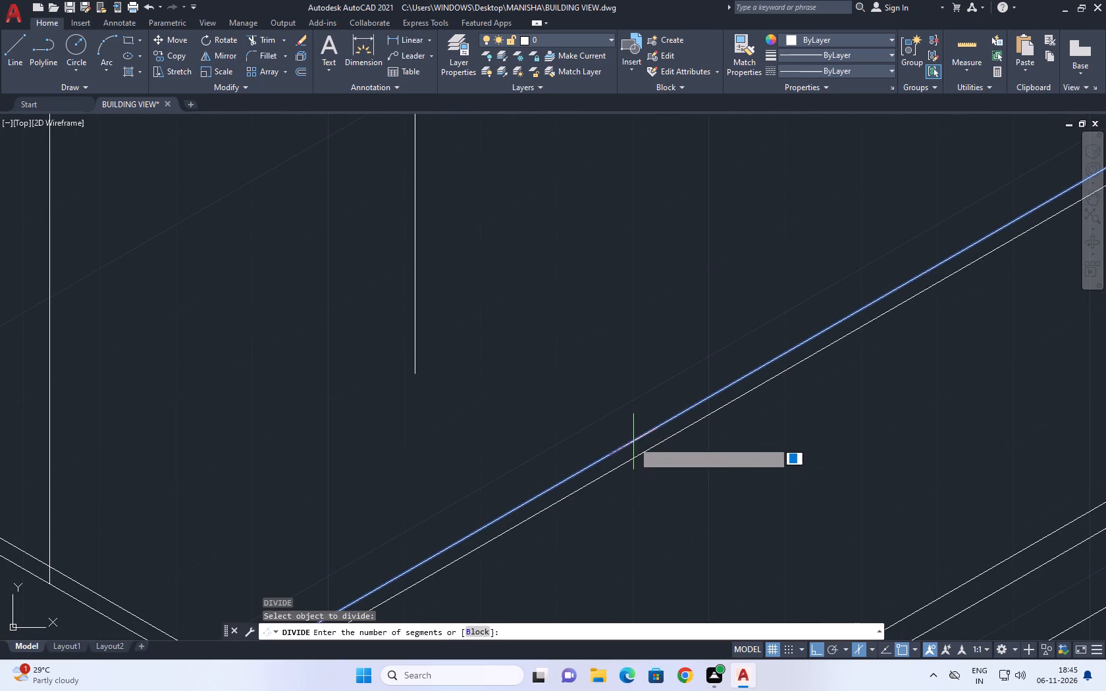
{"action": "type", "text": "3"}
{"action": "key", "text": "space"}
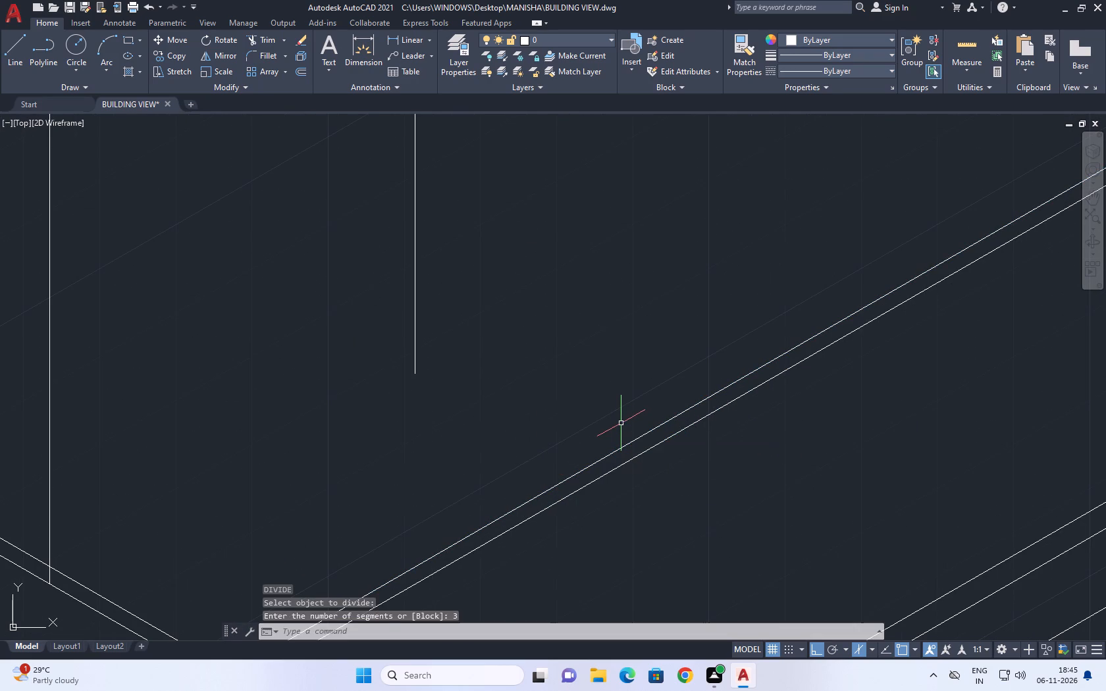
Draw two guide lines in the 150° direction from the division points on the upper parapet's inner top edge.
{"action": "type", "text": "l"}
{"action": "key", "text": "space"}
{"action": "scroll", "coordinate": [621, 423], "scroll_direction": "down", "scroll_amount": 2}
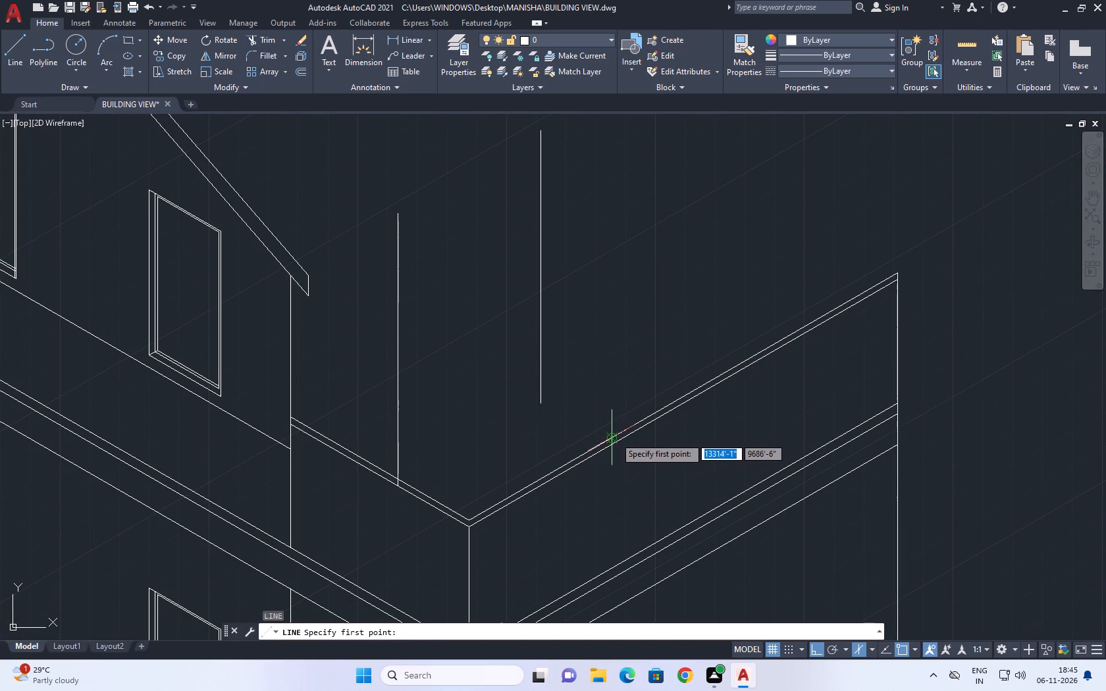
{"action": "left_click", "coordinate": [613, 437]}
{"action": "key", "text": "F5"}
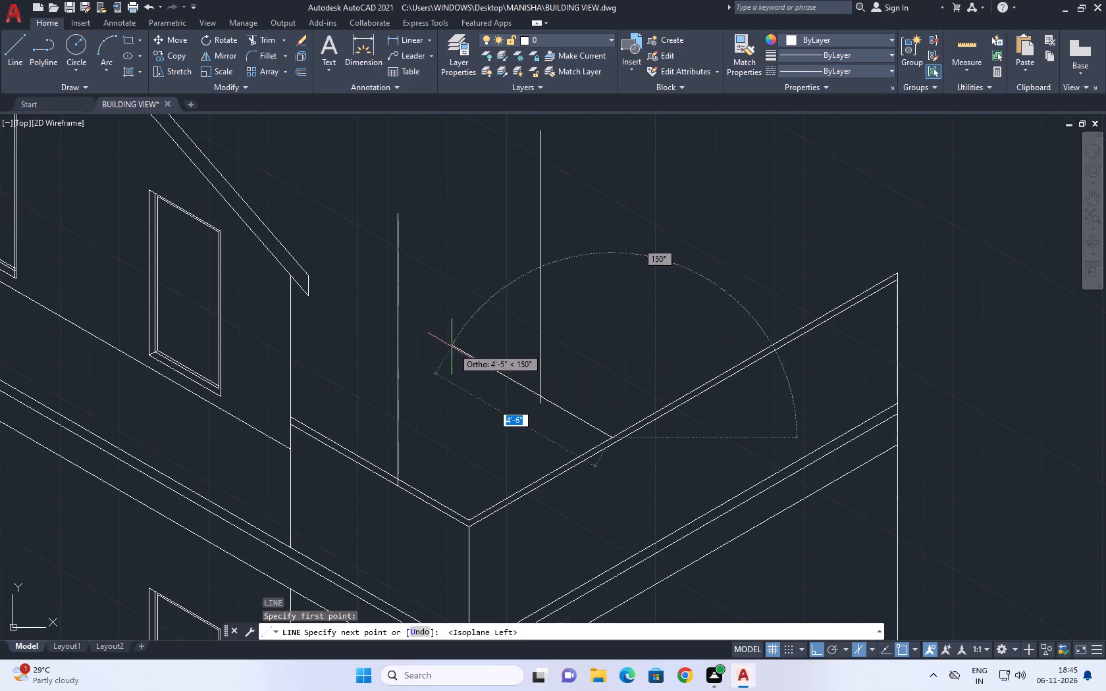
{"action": "left_click", "coordinate": [447, 342]}
{"action": "key", "text": "space"}
{"action": "key", "text": "space"}
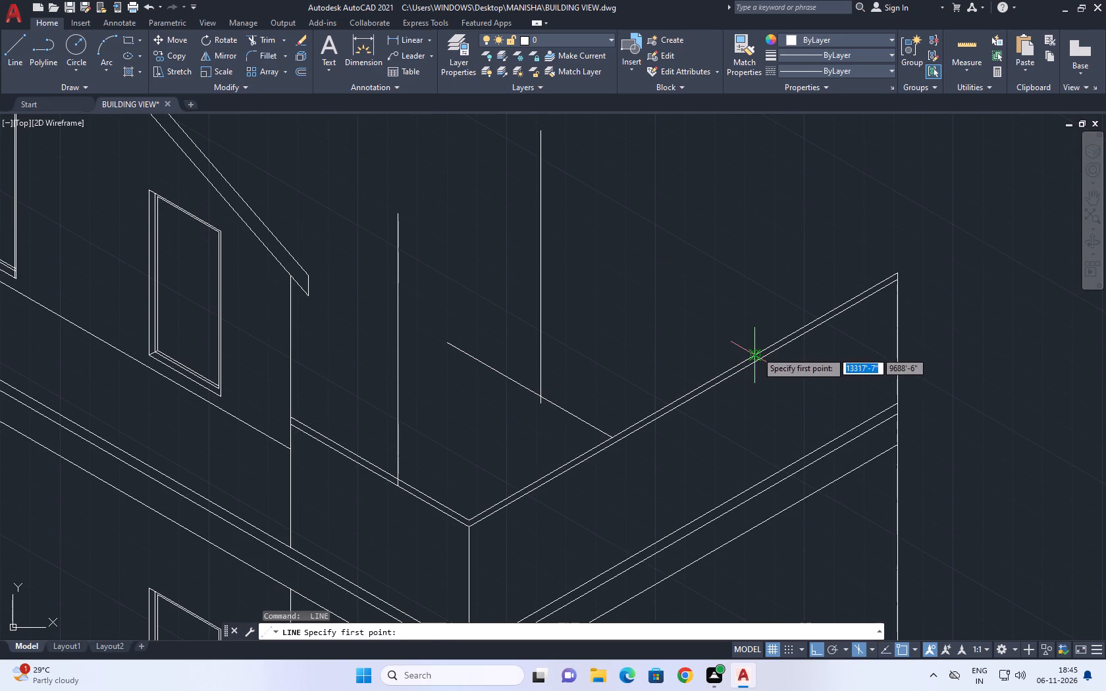
{"action": "left_click", "coordinate": [754, 353]}
{"action": "left_click", "coordinate": [498, 238]}
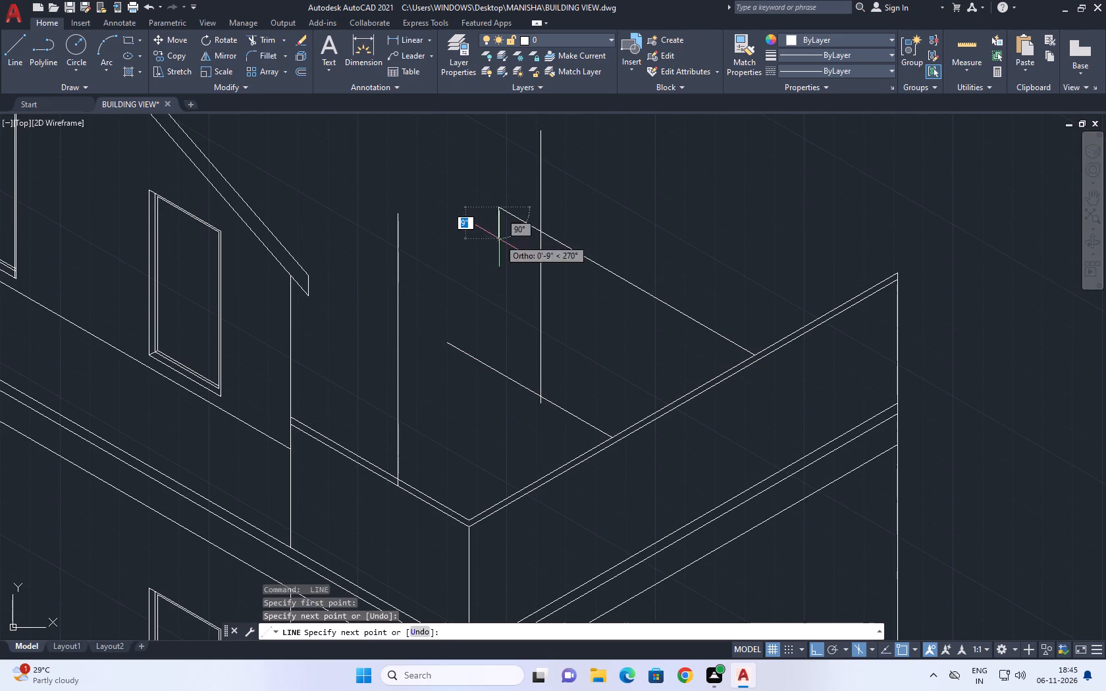
{"action": "key", "text": "Escape"}
Erase the short guide from the near division point and the two copied verticals behind the parapet.
{"action": "left_click", "coordinate": [592, 403]}
{"action": "left_click", "coordinate": [561, 422]}
{"action": "key", "text": "Delete"}
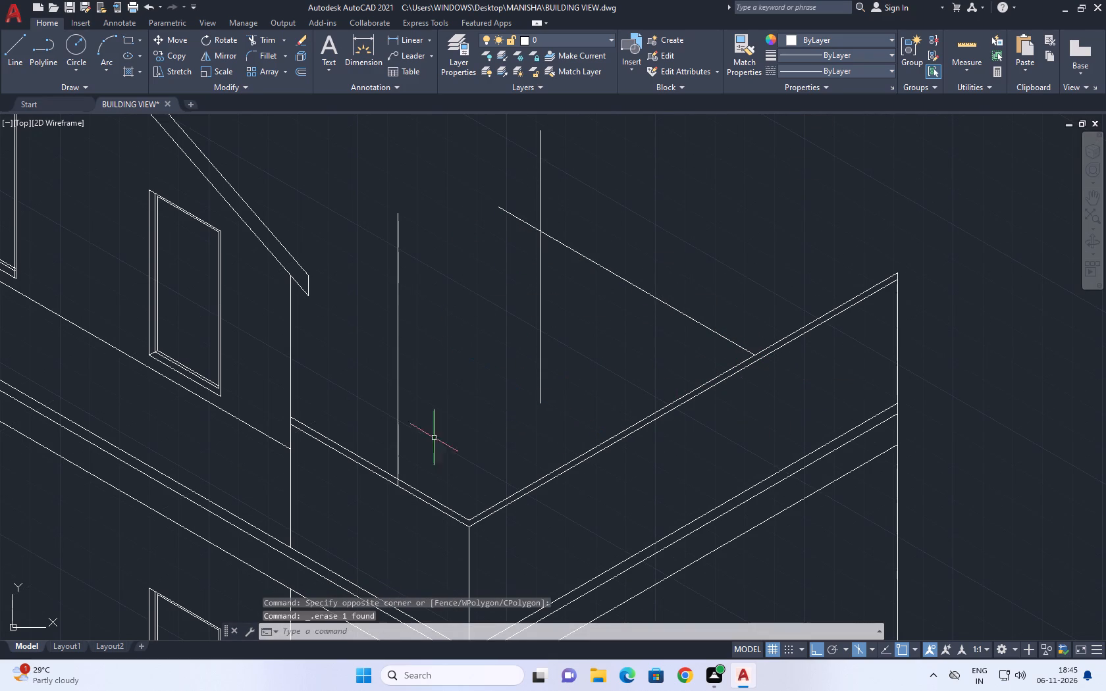
{"action": "left_click", "coordinate": [426, 367]}
{"action": "left_click", "coordinate": [374, 369]}
{"action": "left_click", "coordinate": [582, 325]}
{"action": "left_click", "coordinate": [533, 329]}
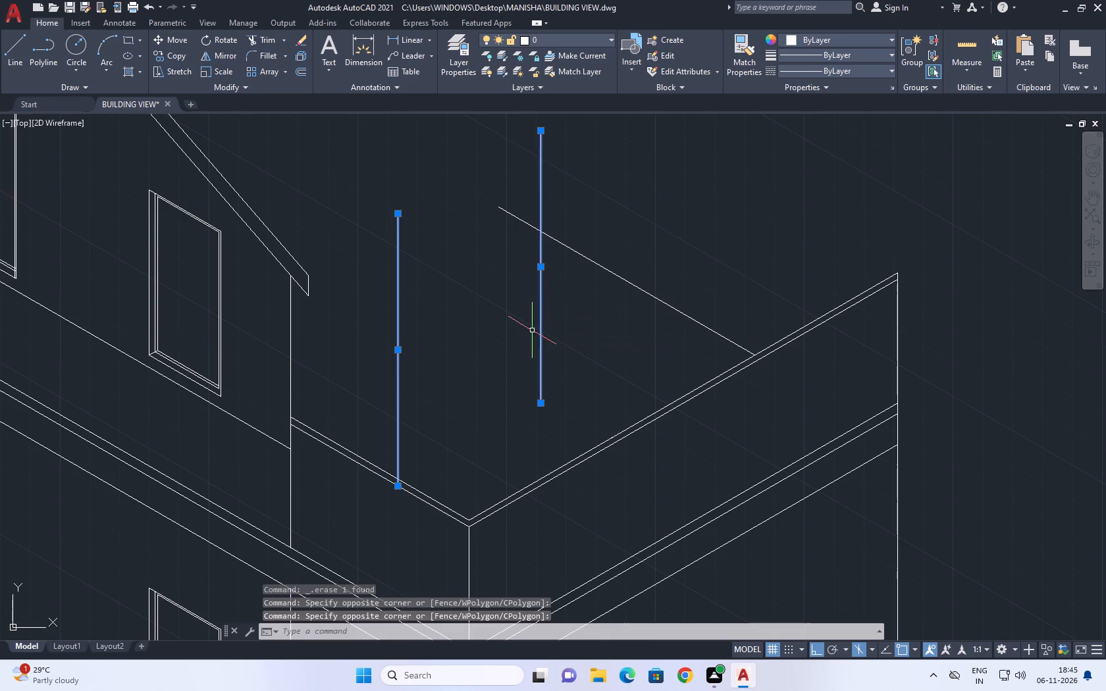
{"action": "key", "text": "Delete"}
Redraw the guide from the near division point in the 150° direction, extending it farther back behind the parapet.
{"action": "key", "text": "l"}
{"action": "key", "text": "space"}
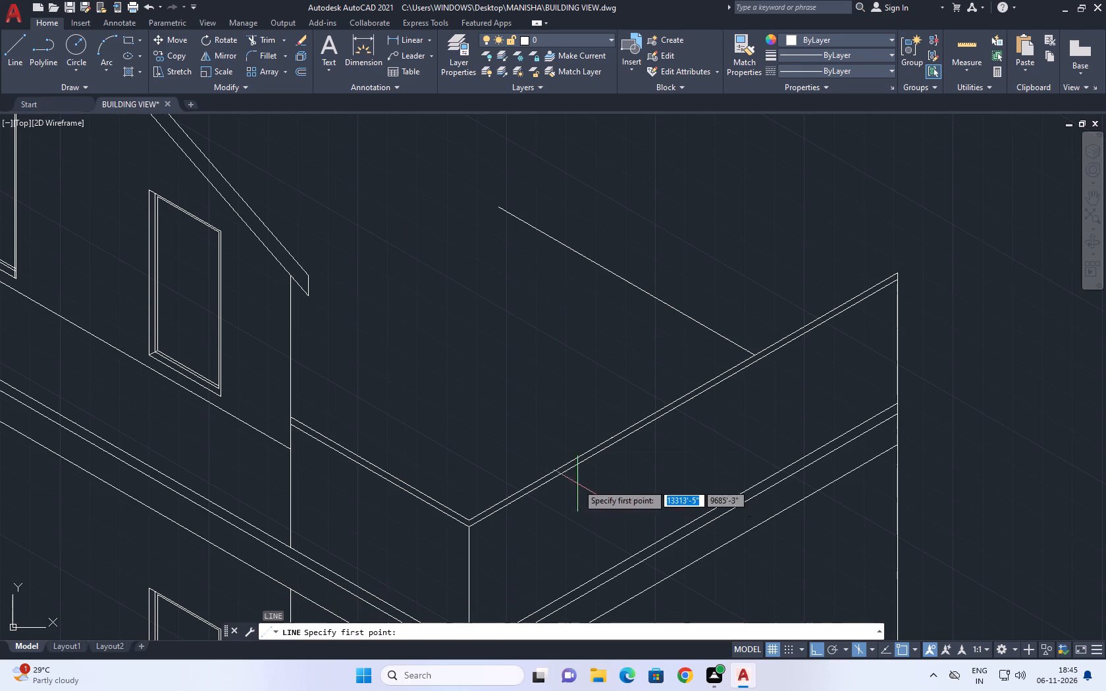
{"action": "left_click", "coordinate": [610, 438]}
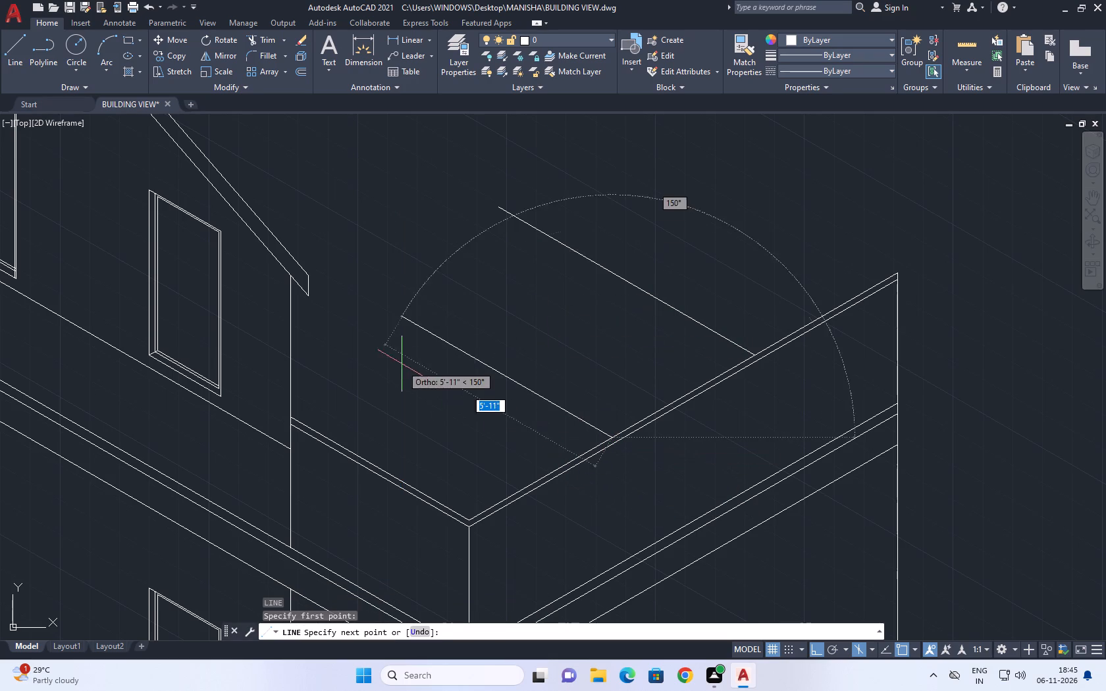
{"action": "left_click", "coordinate": [377, 301]}
{"action": "key", "text": "space"}
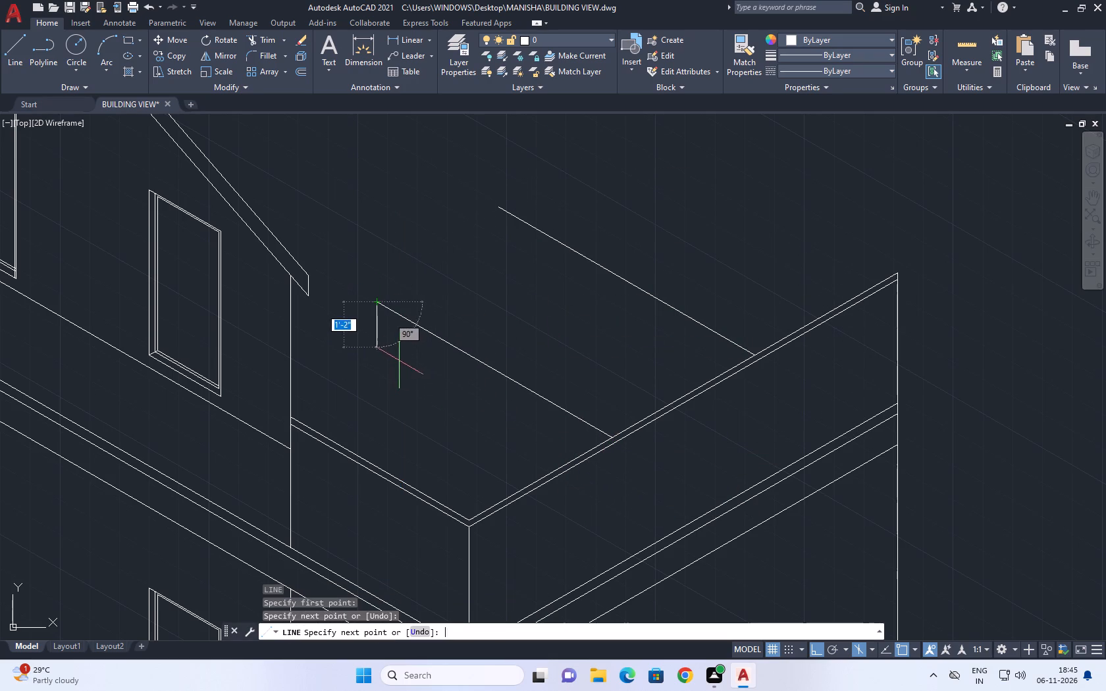
{"action": "middle_click_drag", "start_coordinate": [439, 368], "coordinate": [430, 385]}
{"action": "scroll", "coordinate": [436, 374], "scroll_direction": "down", "scroll_amount": 1}
Draw a 30° base line from the parapet's inner corner at the top storey wall, running past both guides.
{"action": "key", "text": "l"}
{"action": "key", "text": "space"}
{"action": "scroll", "coordinate": [330, 416], "scroll_direction": "up", "scroll_amount": 1}
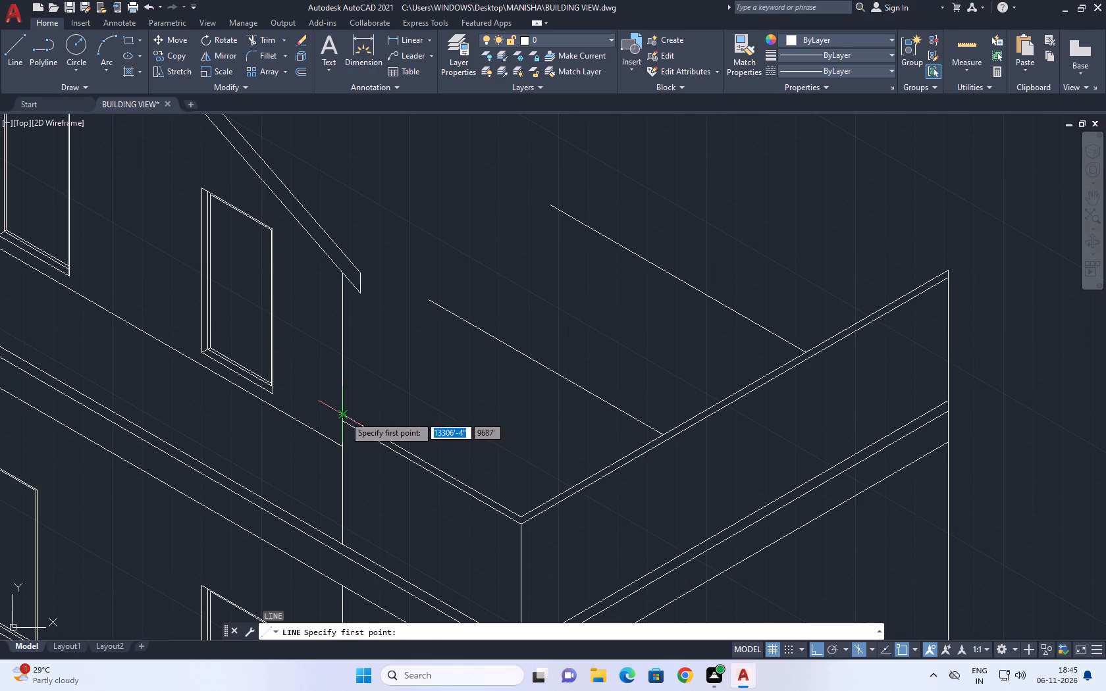
{"action": "left_click", "coordinate": [344, 416]}
{"action": "key", "text": "F5"}
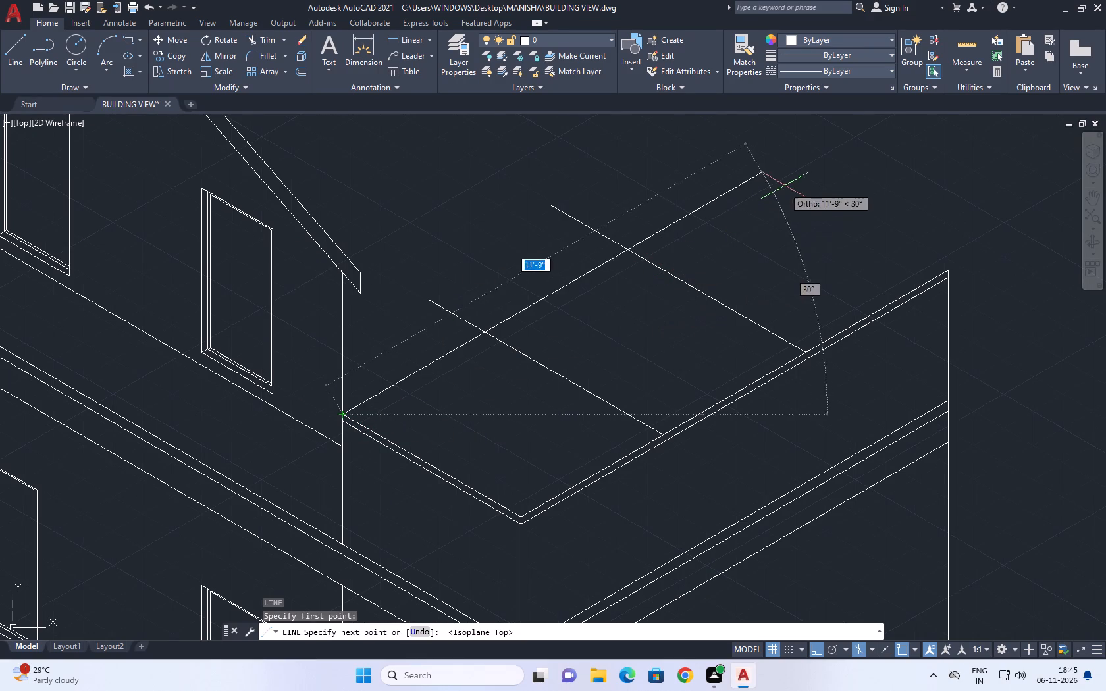
{"action": "left_click", "coordinate": [837, 154]}
{"action": "key", "text": "Escape"}
Draw a third 150° guide from the midpoint of the parapet's inner top edge, crossing the 30° base line.
{"action": "key", "text": "space"}
{"action": "left_click", "coordinate": [731, 395]}
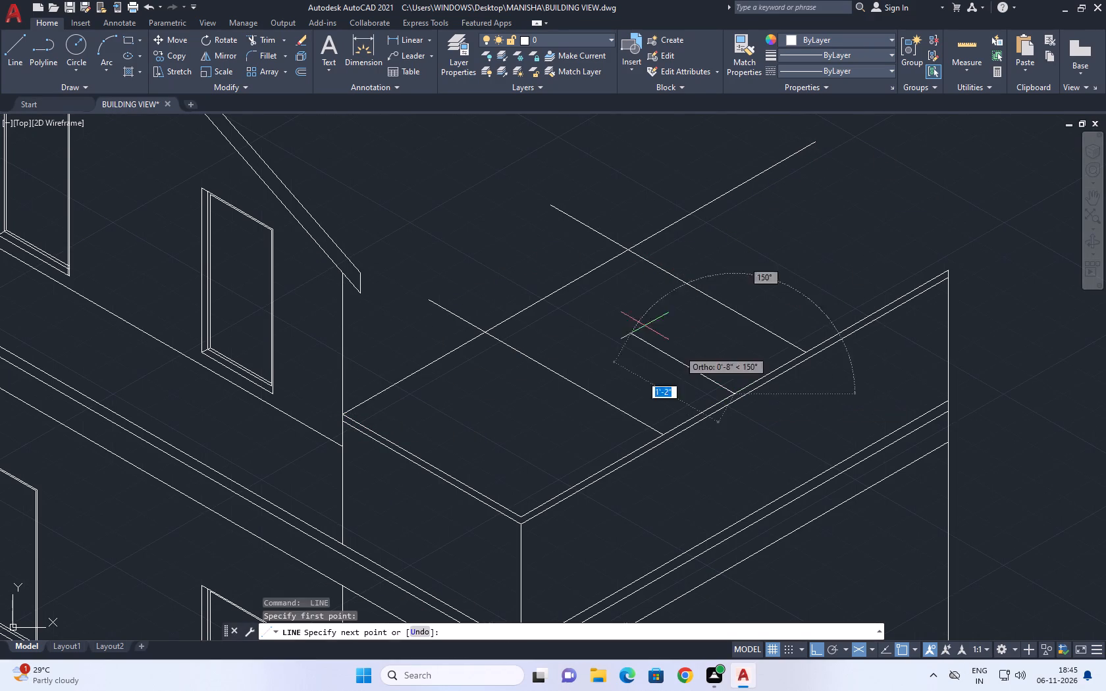
{"action": "left_click", "coordinate": [491, 244]}
{"action": "key", "text": "Escape"}
{"action": "left_click_drag", "start_coordinate": [659, 333], "coordinate": [656, 342]}
{"action": "left_click", "coordinate": [641, 353]}
{"action": "key", "text": "Escape"}
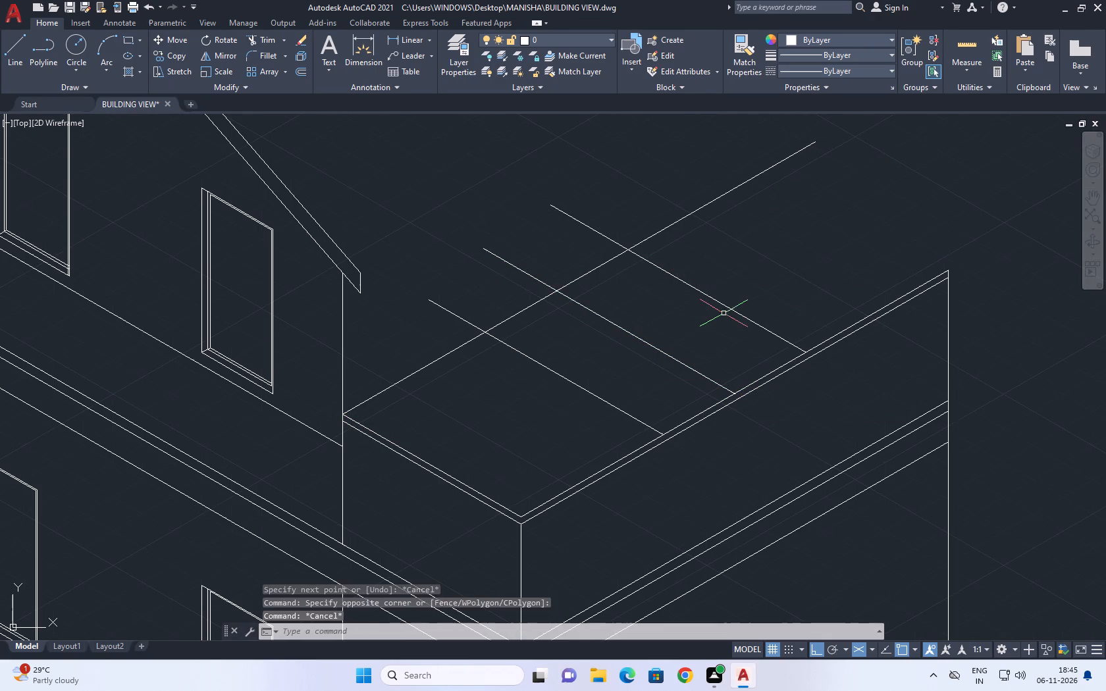
Move the far guide line 9" along the 30° direction, away from the middle guide.
{"action": "left_click_drag", "start_coordinate": [743, 297], "coordinate": [723, 312]}
{"action": "left_click", "coordinate": [710, 319]}
{"action": "scroll", "coordinate": [761, 290], "scroll_direction": "up", "scroll_amount": 1}
{"action": "middle_click_drag", "start_coordinate": [761, 290], "coordinate": [634, 322]}
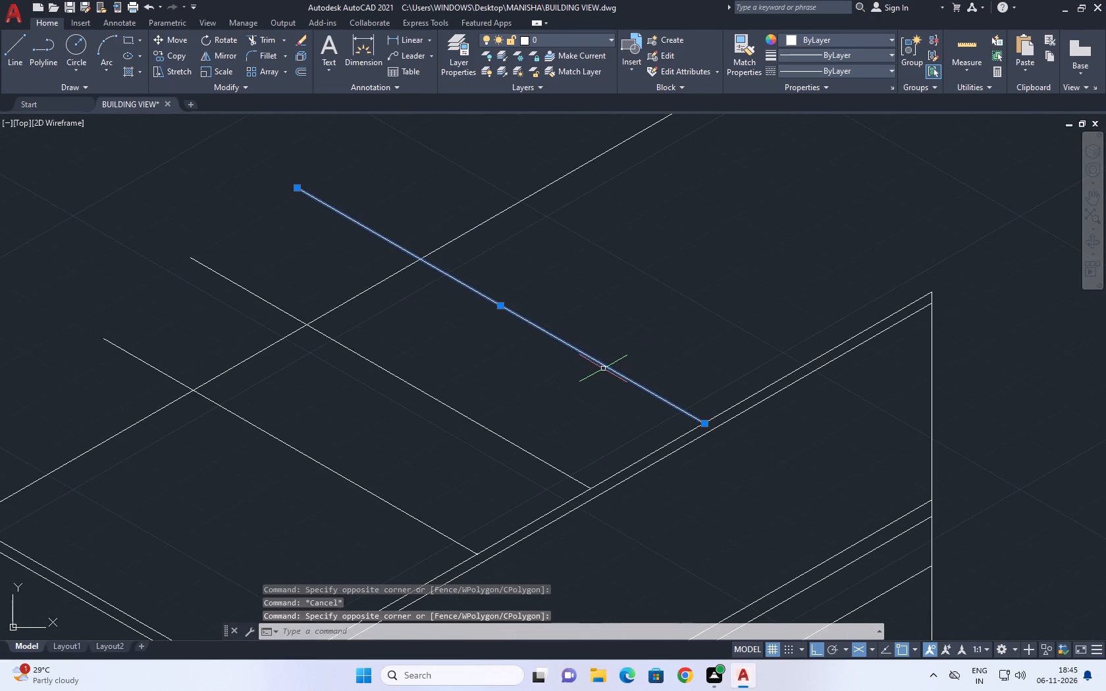
{"action": "type", "text": "m"}
{"action": "key", "text": "space"}
{"action": "left_click_drag", "start_coordinate": [647, 350], "coordinate": [630, 353]}
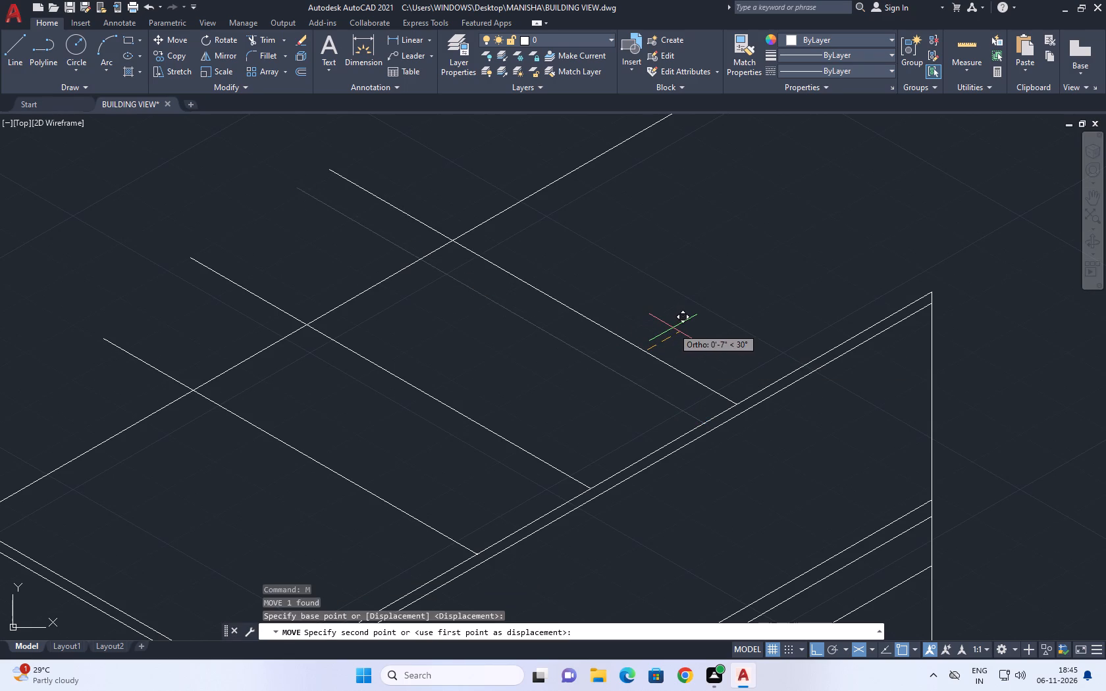
{"action": "type", "text": "9"}
{"action": "key", "text": "space"}
Move the near guide line 9" in the 210° direction, toward the parapet's near corner.
{"action": "middle_click_drag", "start_coordinate": [474, 415], "coordinate": [614, 257]}
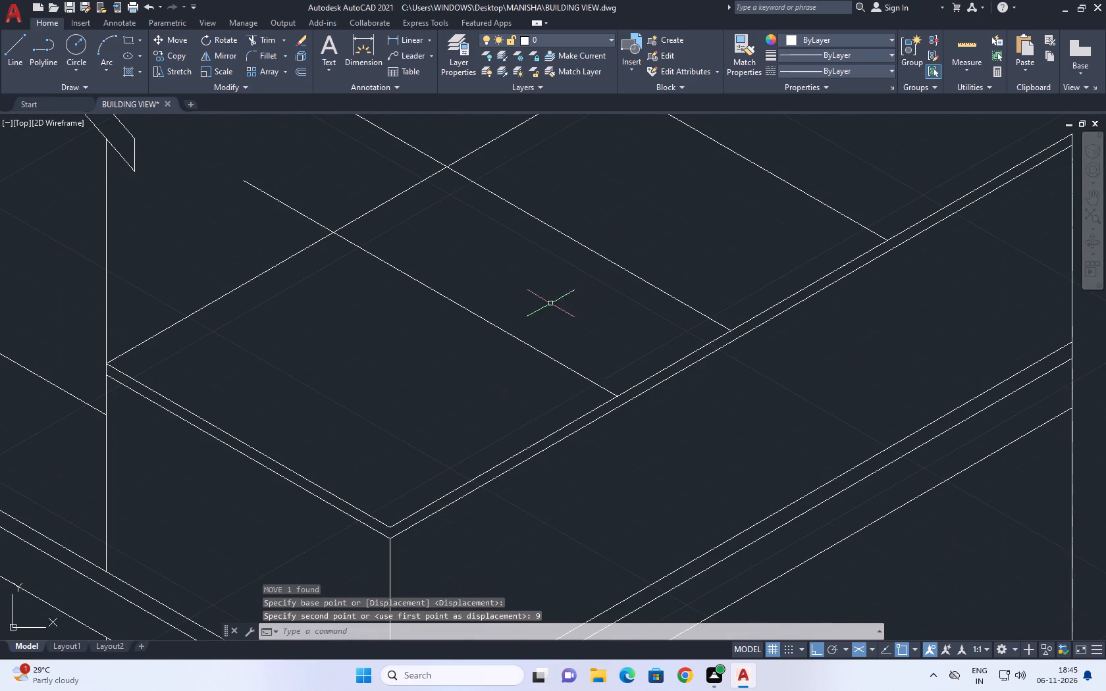
{"action": "left_click", "coordinate": [535, 320]}
{"action": "left_click", "coordinate": [485, 350]}
{"action": "key", "text": "m"}
{"action": "key", "text": "space"}
{"action": "left_click", "coordinate": [488, 341]}
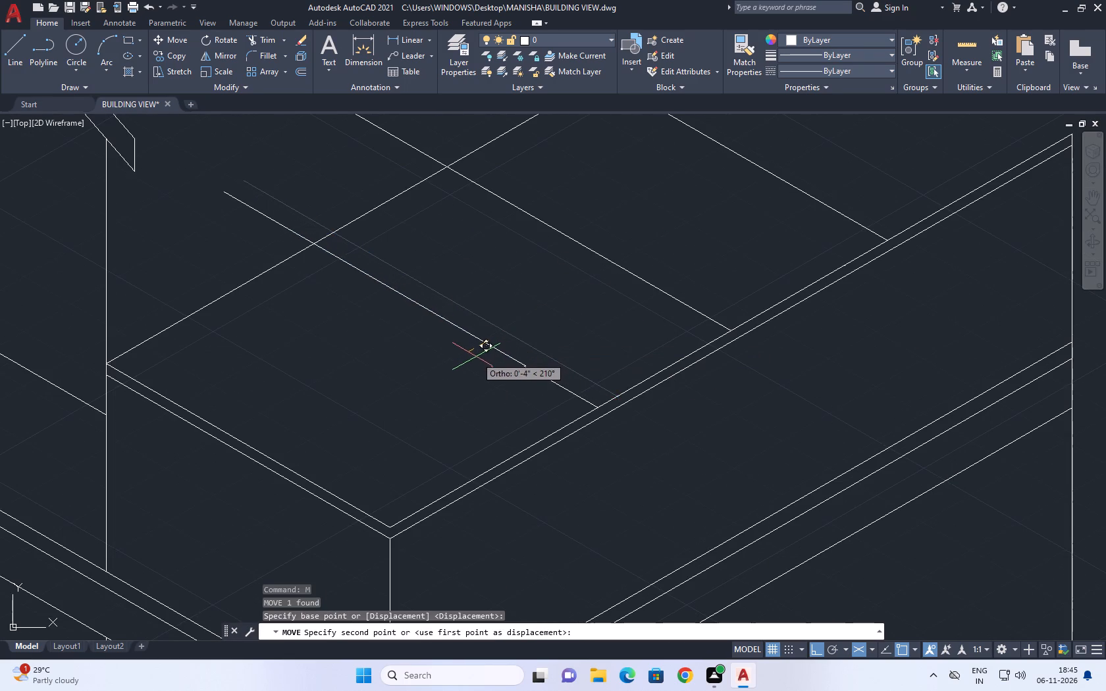
{"action": "type", "text": "9"}
{"action": "key", "text": "space"}
{"action": "scroll", "coordinate": [536, 338], "scroll_direction": "down", "scroll_amount": 2}
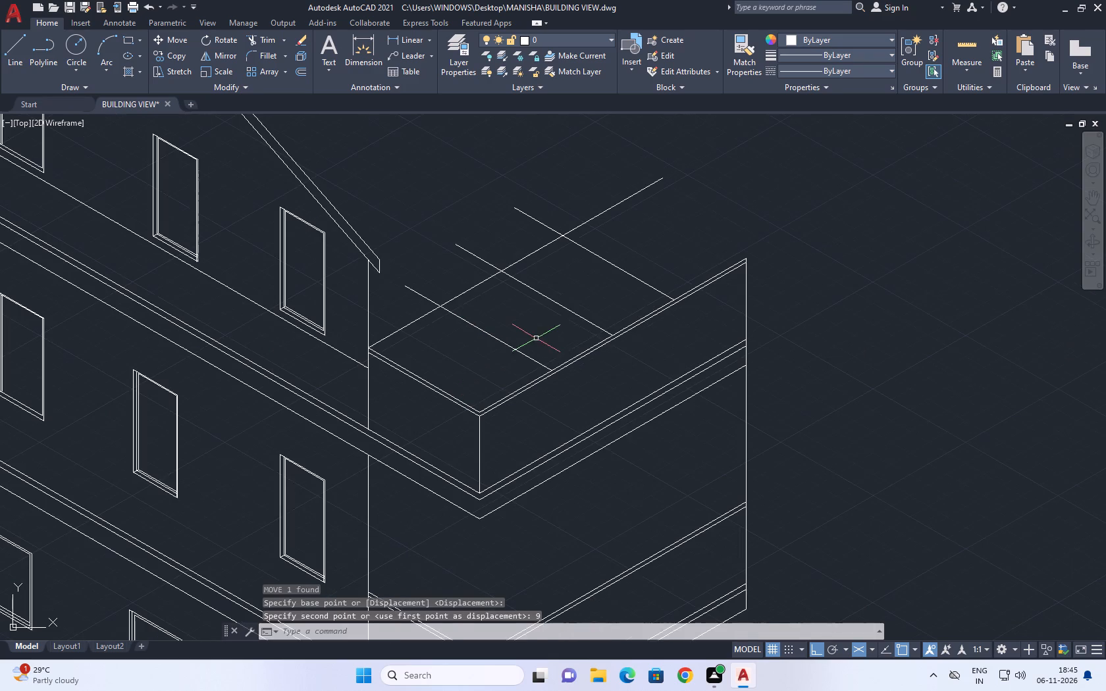
{"action": "key", "text": "Escape"}
Draw a line 4' up from the near guide's crossing with the base line and 4' along the 30° direction.
{"action": "middle_click_drag", "start_coordinate": [596, 289], "coordinate": [610, 318]}
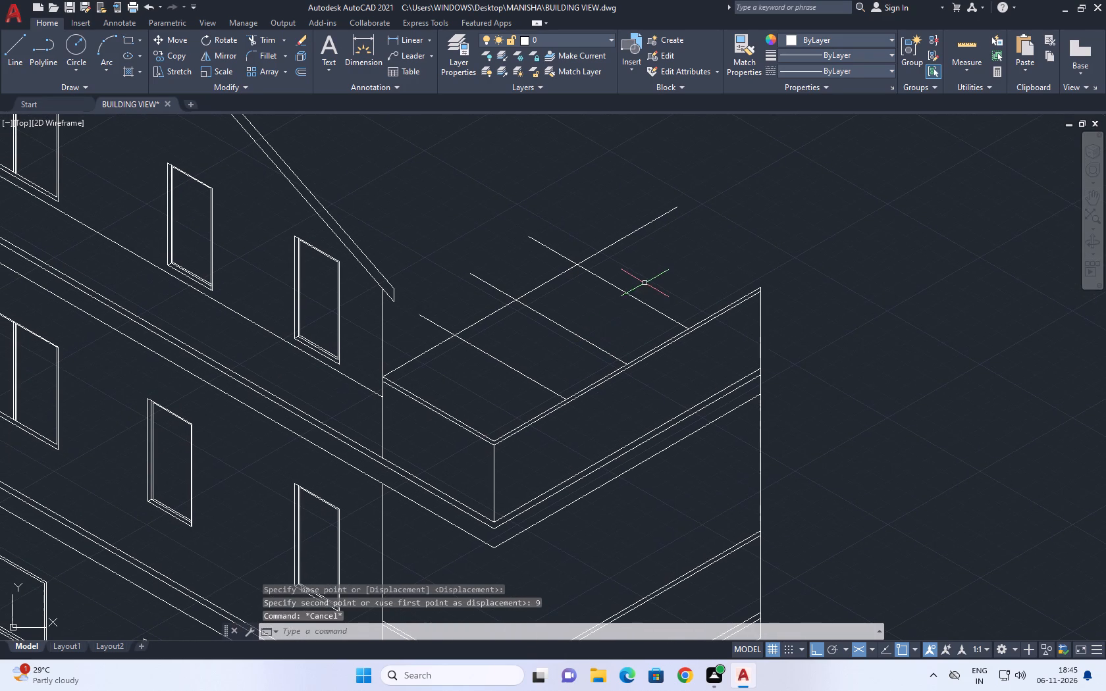
{"action": "type", "text": "l"}
{"action": "key", "text": "space"}
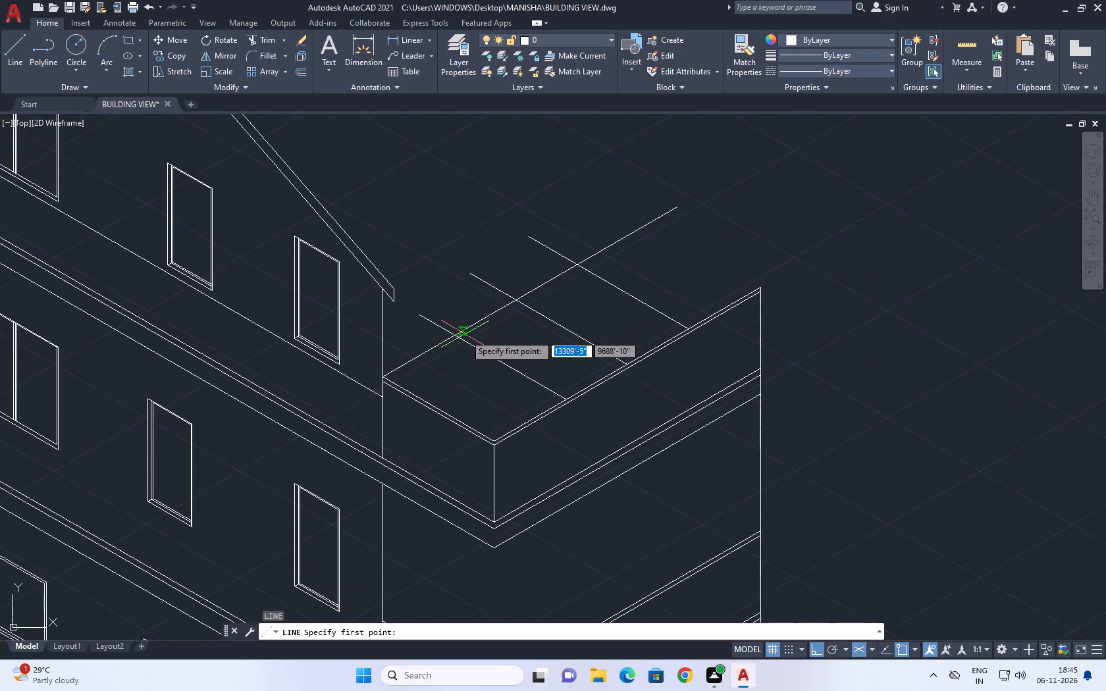
{"action": "left_click", "coordinate": [457, 337]}
{"action": "scroll", "coordinate": [491, 403], "scroll_direction": "up", "scroll_amount": 2}
{"action": "scroll", "coordinate": [501, 366], "scroll_direction": "down", "scroll_amount": 2}
{"action": "middle_click_drag", "start_coordinate": [527, 309], "coordinate": [553, 442]}
{"action": "scroll", "coordinate": [555, 446], "scroll_direction": "down", "scroll_amount": 2}
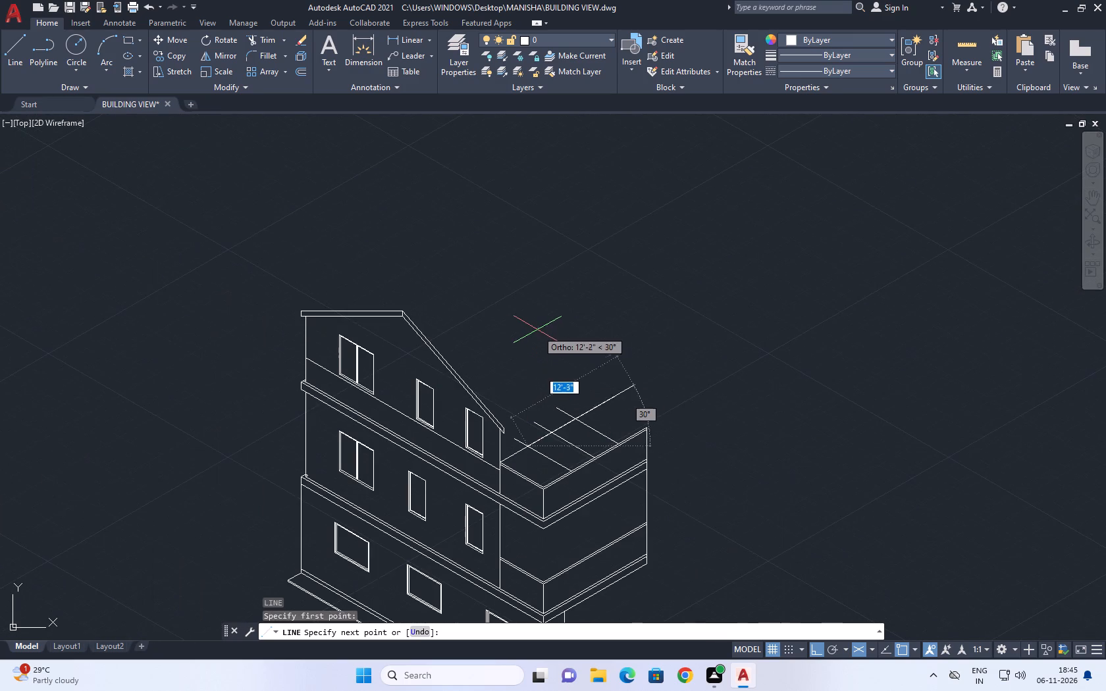
{"action": "key", "text": "F5"}
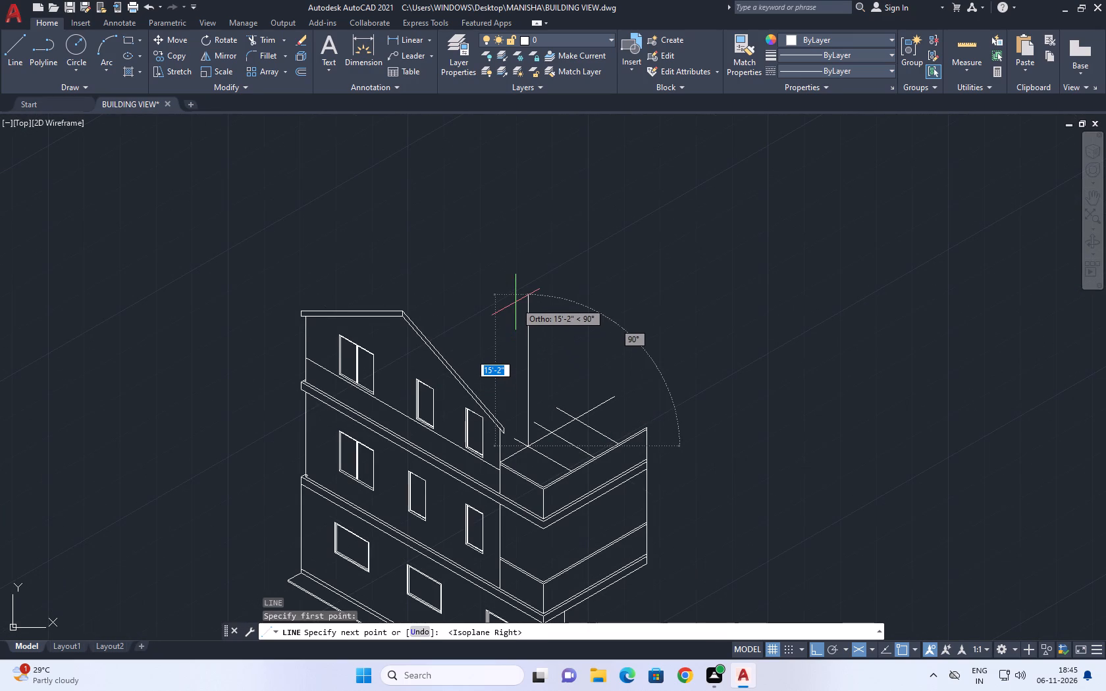
{"action": "type", "text": "4'"}
{"action": "key", "text": "Return"}
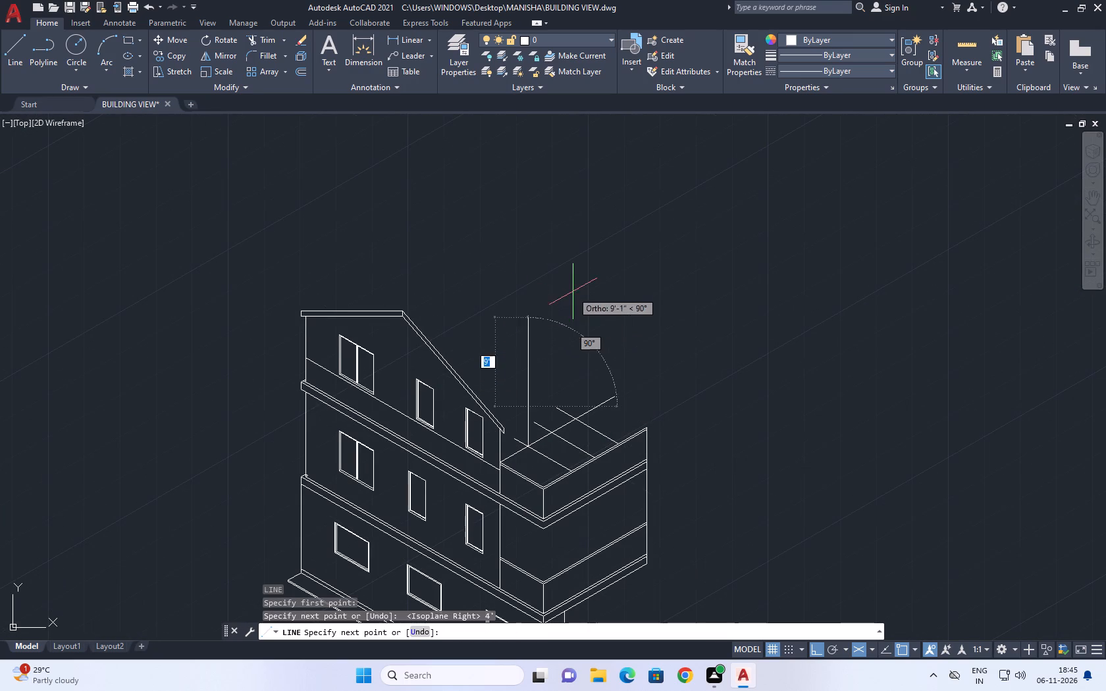
{"action": "type", "text": "4'"}
{"action": "key", "text": "Return"}
Continue the outline 4' straight down and close it along the base line back to its starting point.
{"action": "scroll", "coordinate": [569, 438], "scroll_direction": "up", "scroll_amount": 2}
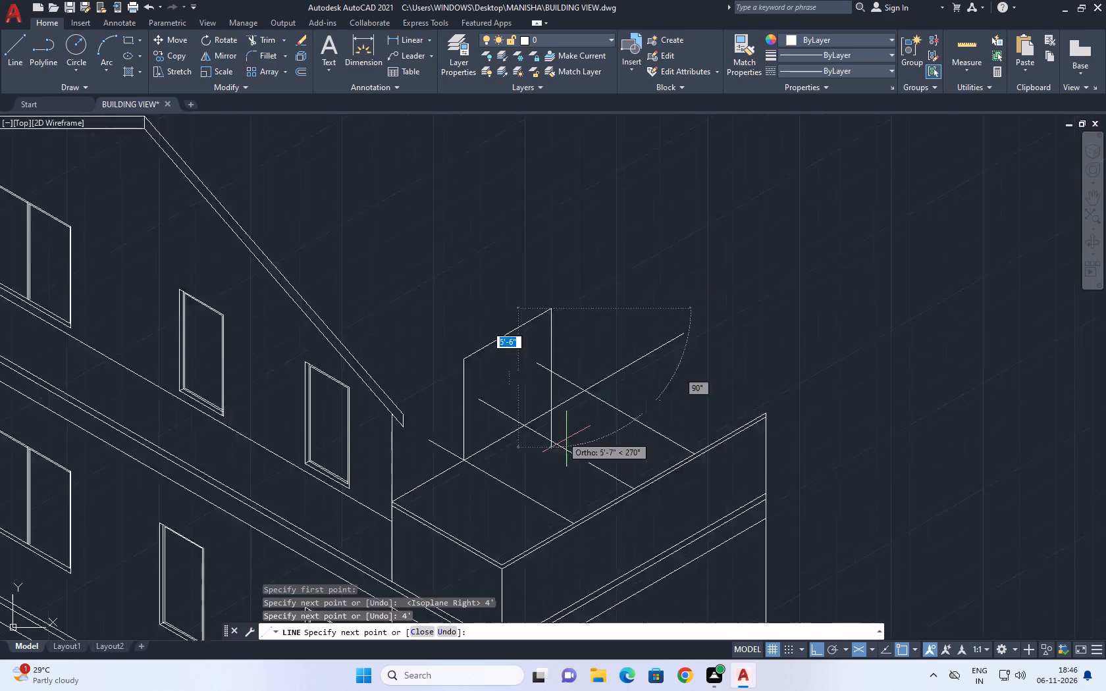
{"action": "scroll", "coordinate": [558, 433], "scroll_direction": "up", "scroll_amount": 3}
{"action": "scroll", "coordinate": [531, 403], "scroll_direction": "down", "scroll_amount": 4}
{"action": "scroll", "coordinate": [508, 375], "scroll_direction": "up", "scroll_amount": 1}
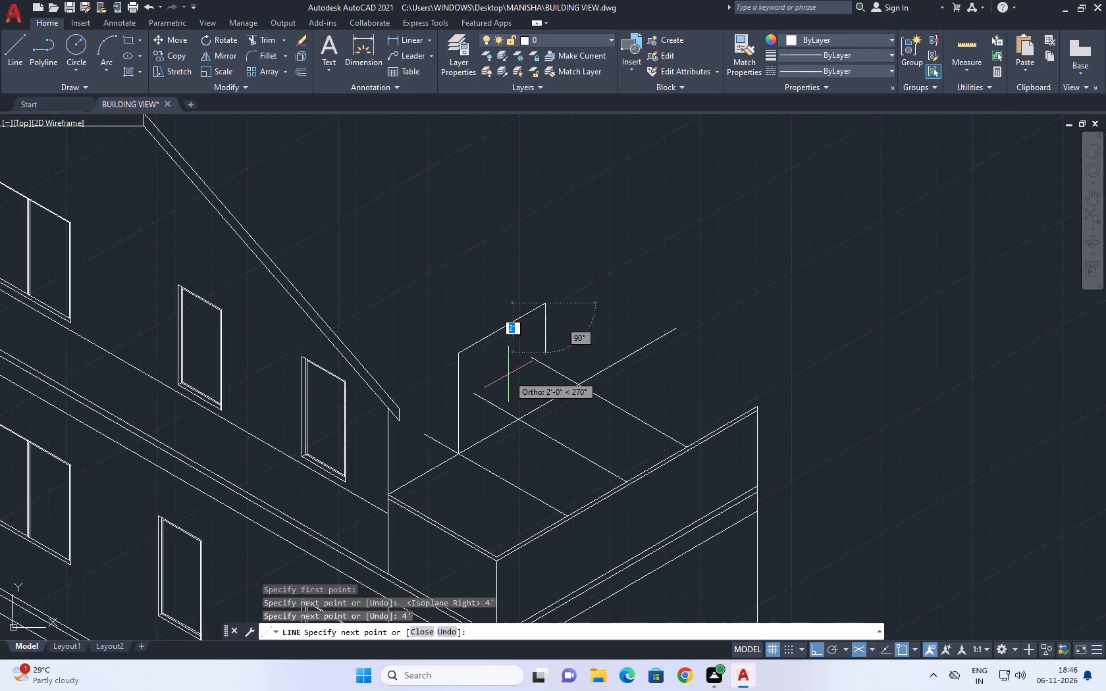
{"action": "scroll", "coordinate": [533, 355], "scroll_direction": "up", "scroll_amount": 2}
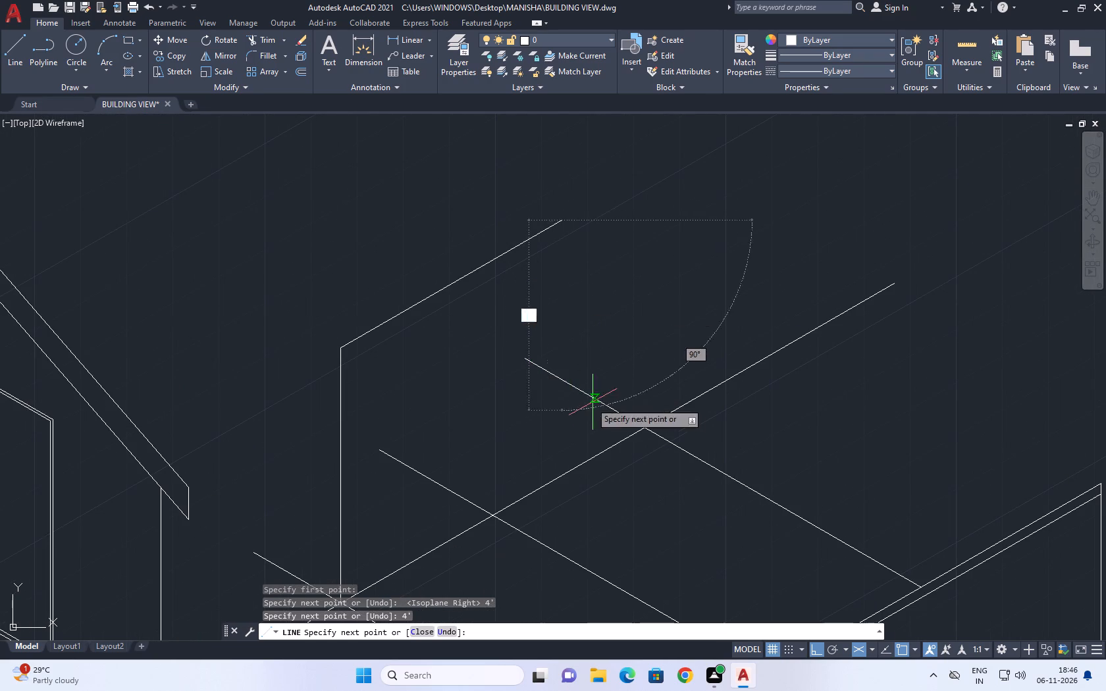
{"action": "middle_click_drag", "start_coordinate": [595, 405], "coordinate": [579, 338]}
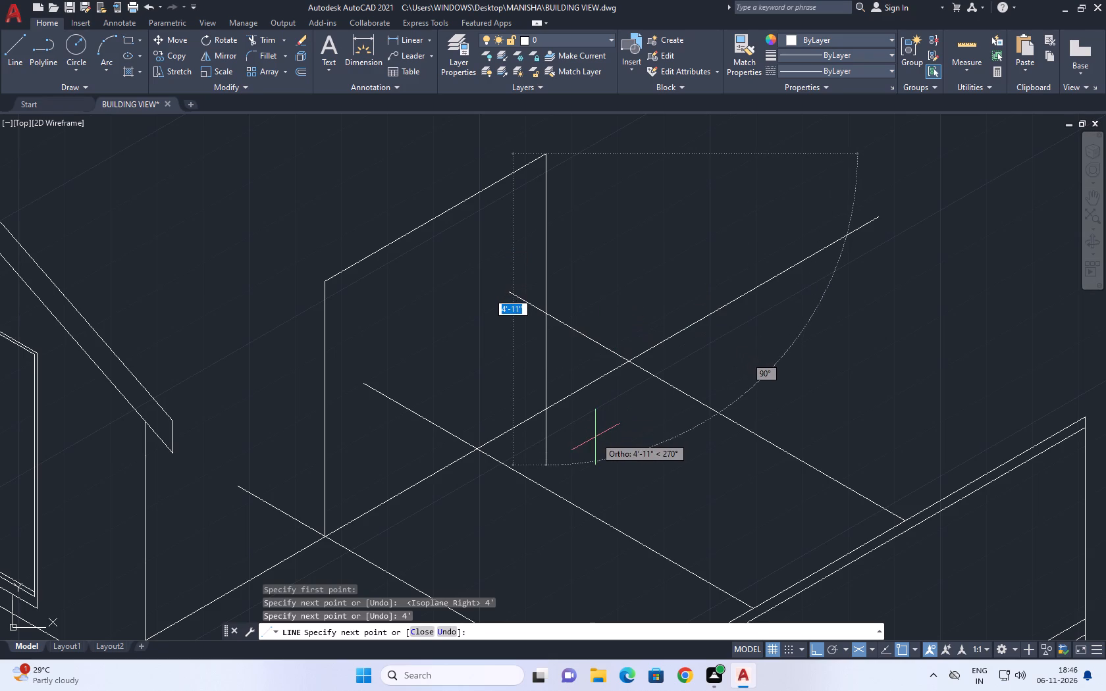
{"action": "type", "text": "4'"}
{"action": "key", "text": "Return"}
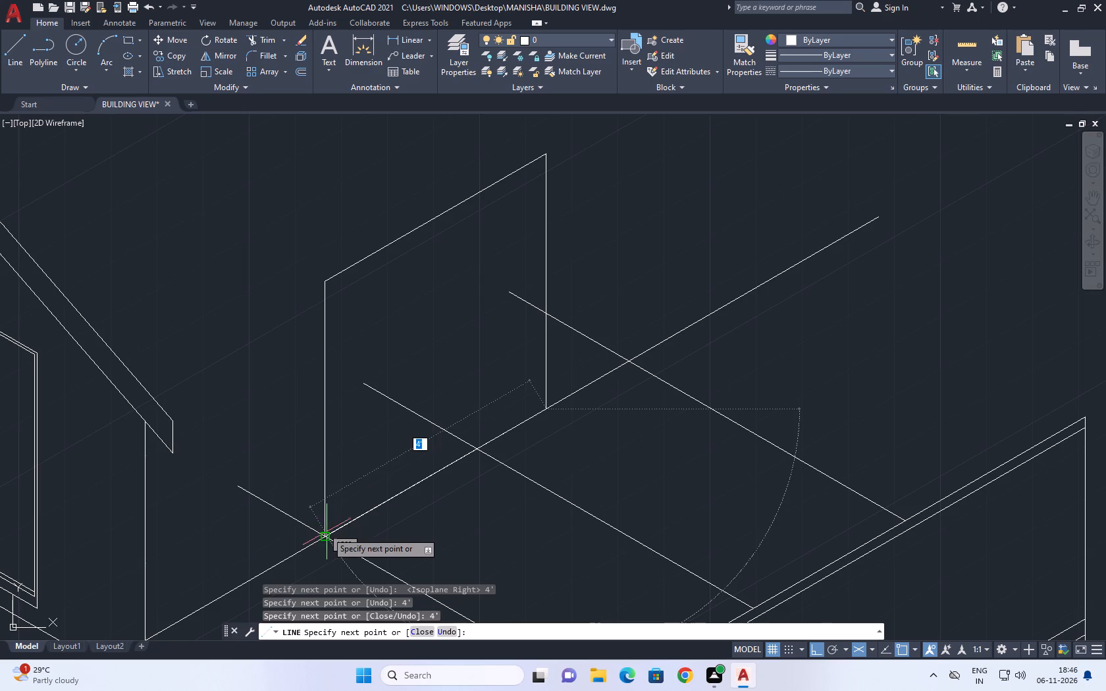
{"action": "left_click", "coordinate": [329, 533]}
{"action": "key", "text": "Escape"}
Erase the three 150° guide lines behind the parapet.
{"action": "middle_click_drag", "start_coordinate": [613, 444], "coordinate": [623, 345]}
{"action": "left_click_drag", "start_coordinate": [758, 309], "coordinate": [742, 322]}
{"action": "left_click", "coordinate": [660, 390]}
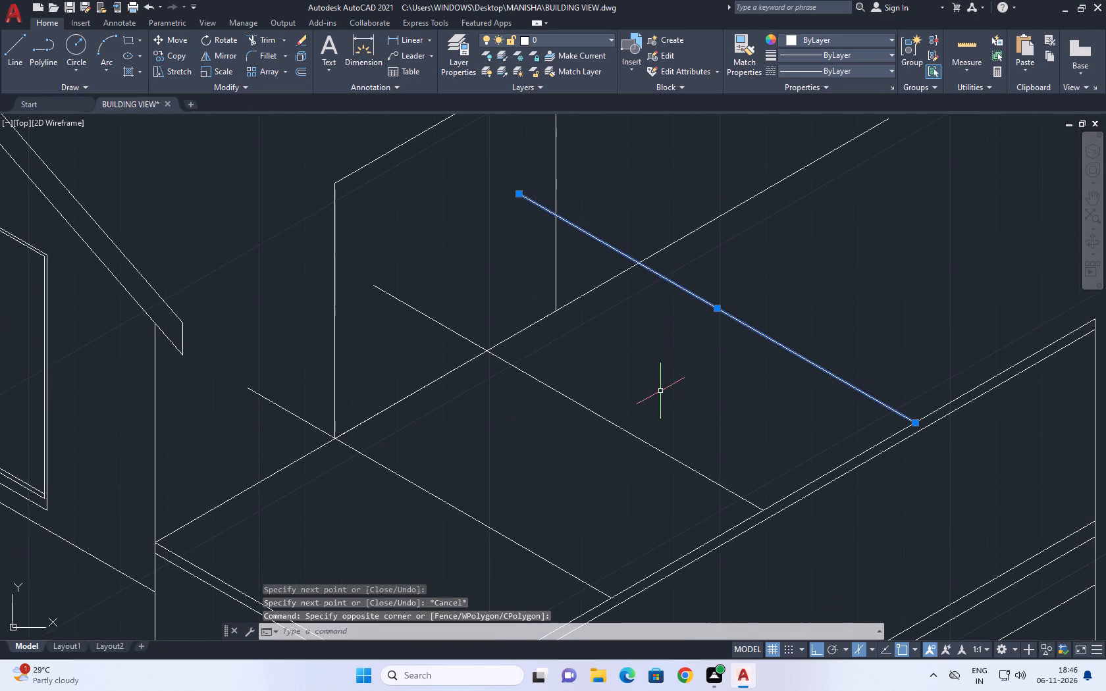
{"action": "left_click", "coordinate": [583, 432]}
{"action": "left_click", "coordinate": [591, 376]}
{"action": "left_click", "coordinate": [548, 403]}
{"action": "left_click", "coordinate": [384, 499]}
{"action": "key", "text": "Escape"}
{"action": "left_click_drag", "start_coordinate": [590, 372], "coordinate": [587, 377]}
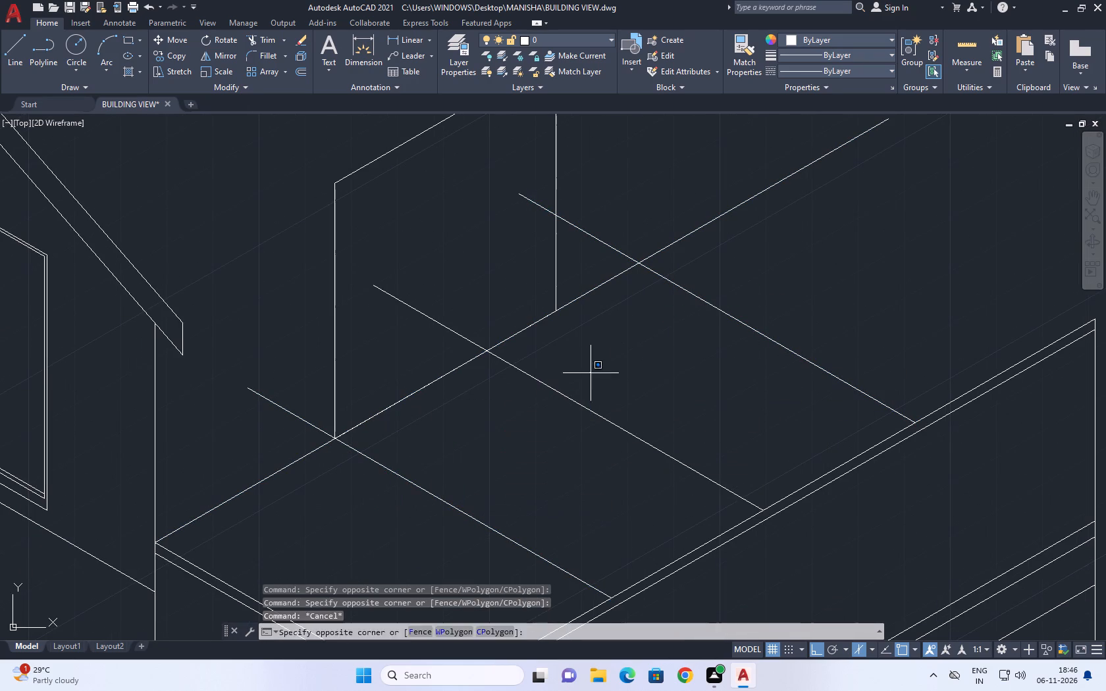
{"action": "left_click_drag", "start_coordinate": [587, 377], "coordinate": [558, 410]}
{"action": "left_click_drag", "start_coordinate": [528, 445], "coordinate": [525, 453]}
{"action": "left_click_drag", "start_coordinate": [455, 492], "coordinate": [419, 512]}
{"action": "left_click", "coordinate": [383, 528]}
{"action": "left_click_drag", "start_coordinate": [757, 279], "coordinate": [757, 289]}
{"action": "left_click", "coordinate": [715, 347]}
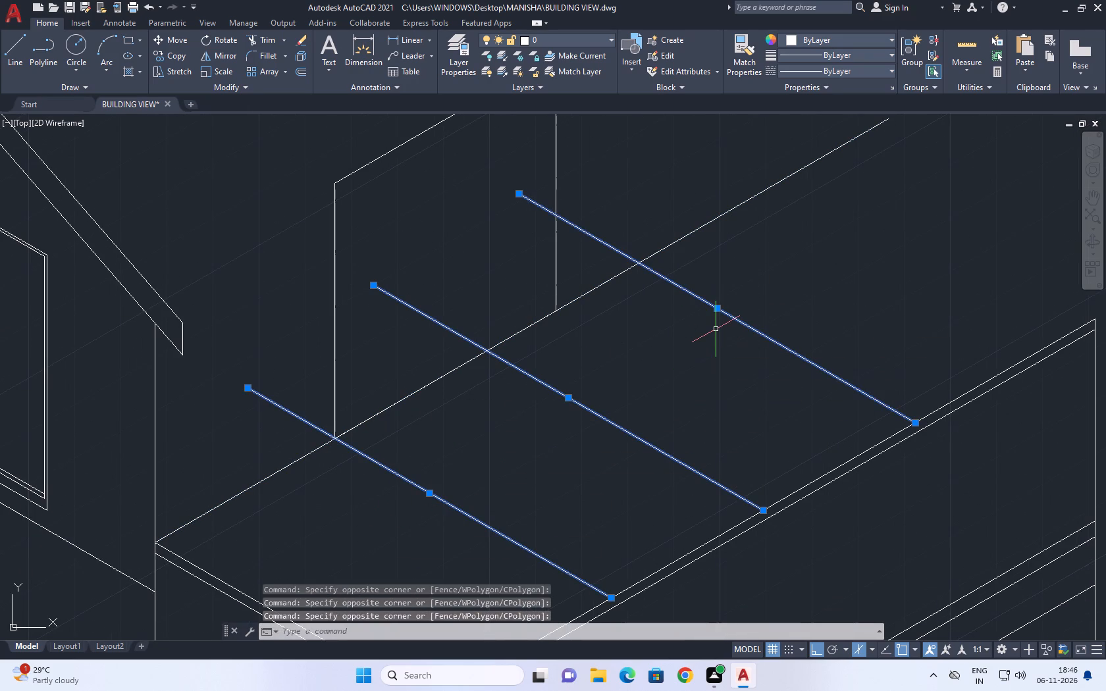
{"action": "key", "text": "Delete"}
Erase the long 30° base line under the 4' isometric outline.
{"action": "left_click", "coordinate": [712, 250]}
{"action": "left_click", "coordinate": [646, 199]}
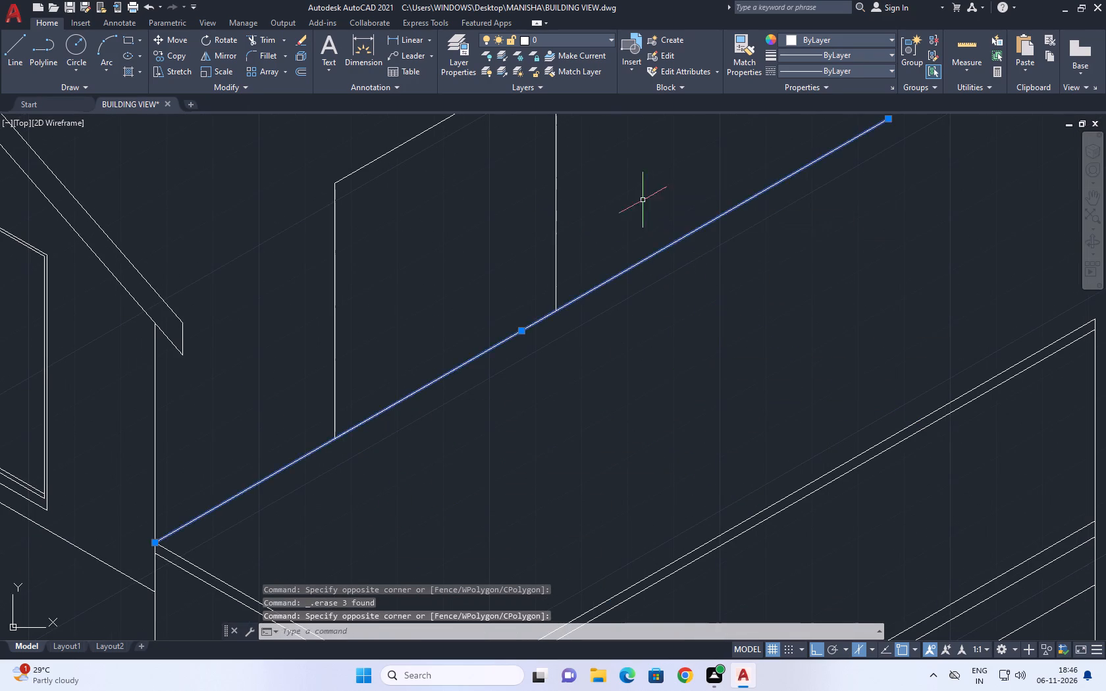
{"action": "scroll", "coordinate": [685, 269], "scroll_direction": "down", "scroll_amount": 3}
{"action": "key", "text": "Delete"}
Divide the lower 30° edge of the 4' isometric outline into 3 equal segments.
{"action": "scroll", "coordinate": [616, 308], "scroll_direction": "up", "scroll_amount": 1}
{"action": "scroll", "coordinate": [652, 252], "scroll_direction": "up", "scroll_amount": 1}
{"action": "middle_click_drag", "start_coordinate": [658, 252], "coordinate": [664, 294]}
{"action": "left_click", "coordinate": [615, 207]}
{"action": "left_click_drag", "start_coordinate": [613, 221], "coordinate": [613, 229]}
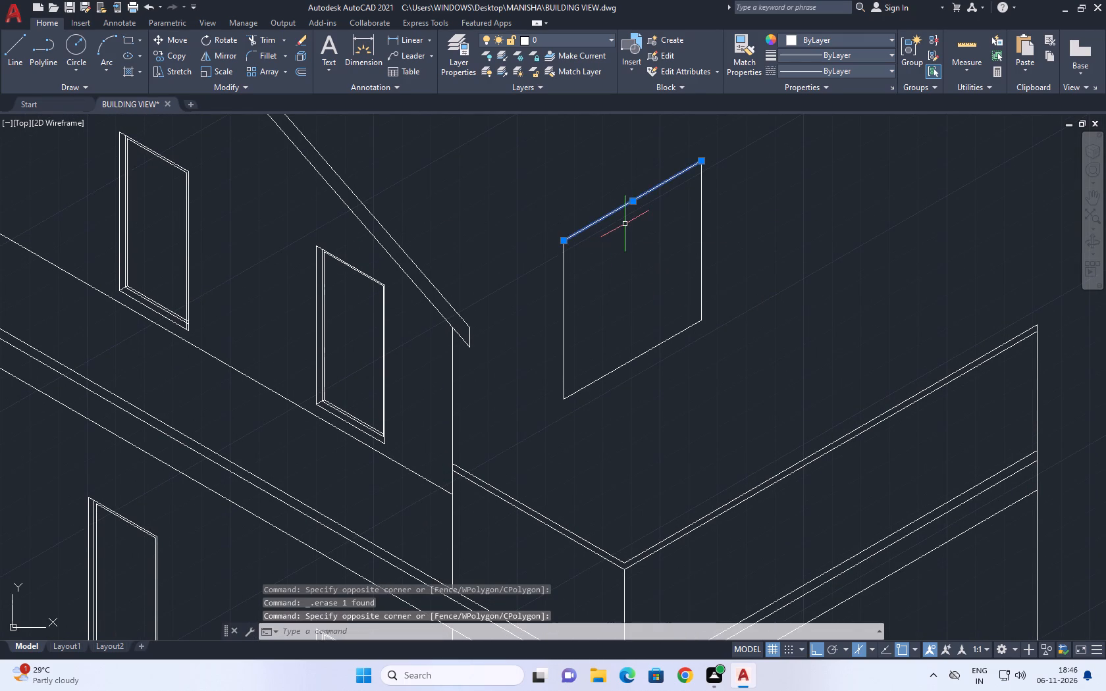
{"action": "key", "text": "Escape"}
{"action": "left_click", "coordinate": [651, 359]}
{"action": "left_click", "coordinate": [637, 325]}
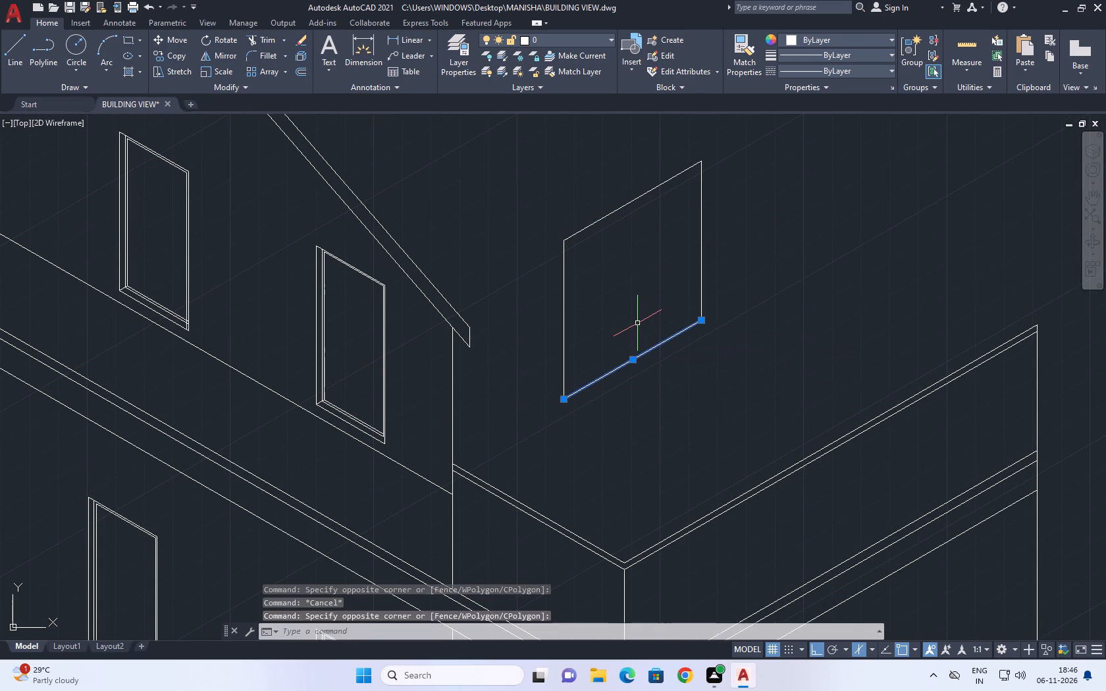
{"action": "key", "text": "d"}
{"action": "key", "text": "i"}
{"action": "key", "text": "v"}
{"action": "key", "text": "space"}
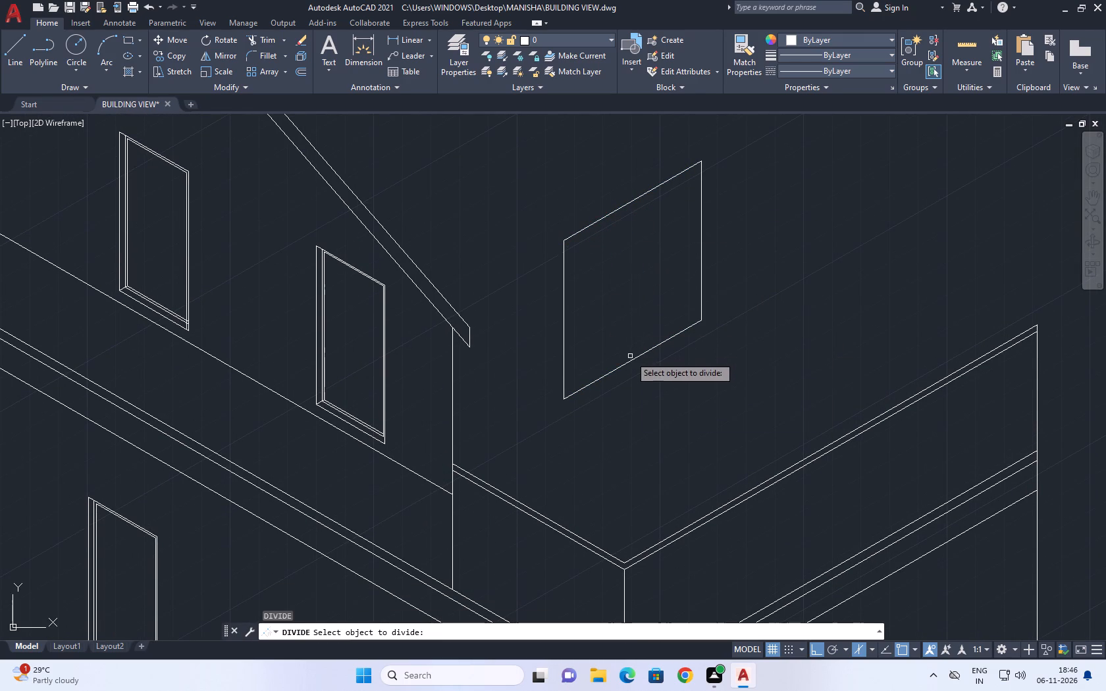
{"action": "left_click", "coordinate": [630, 361]}
{"action": "type", "text": "3"}
{"action": "key", "text": "space"}
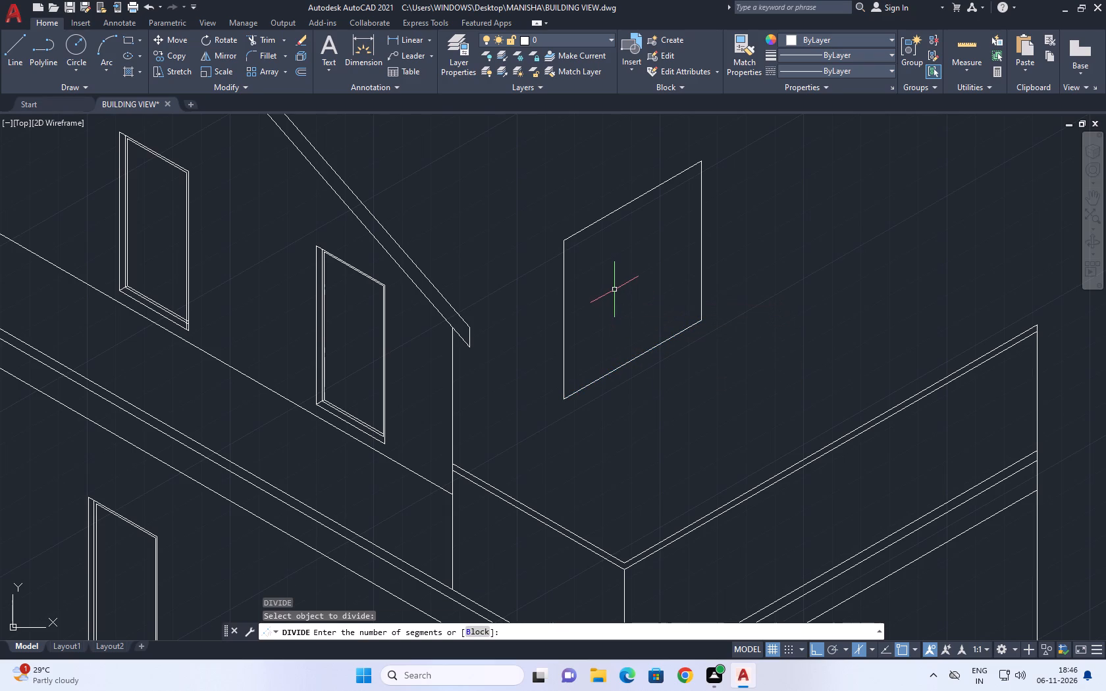
Draw two vertical lines from the division points on the outline's lower edge up past its upper edge.
{"action": "type", "text": "l"}
{"action": "key", "text": "space"}
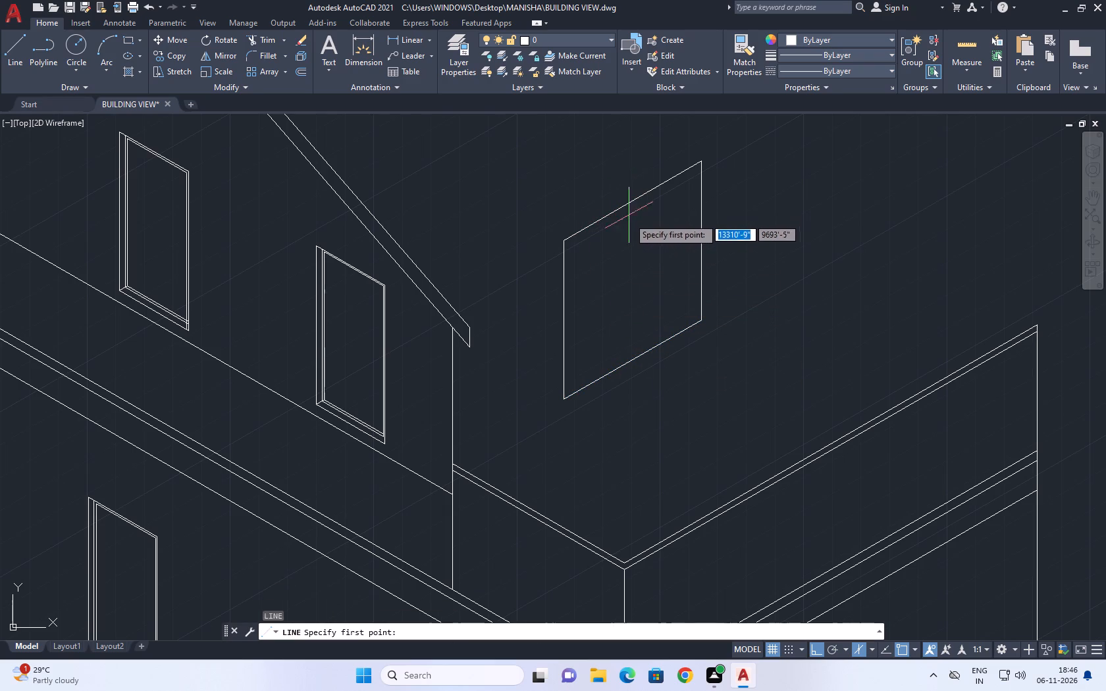
{"action": "left_click", "coordinate": [609, 373]}
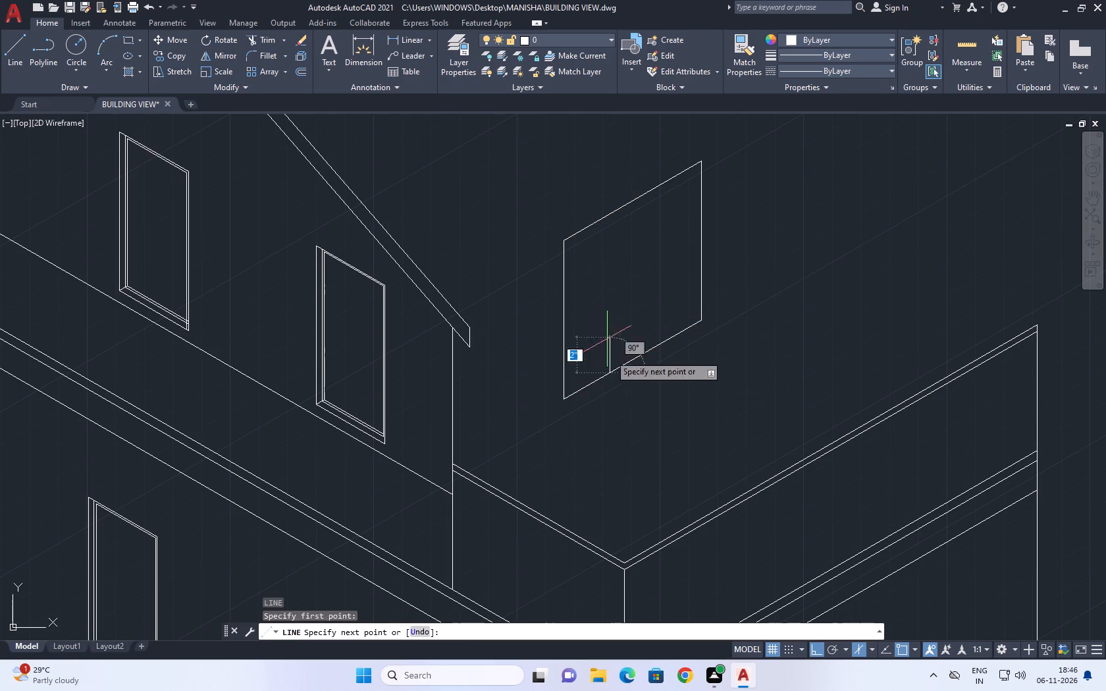
{"action": "left_click", "coordinate": [589, 162]}
{"action": "key", "text": "Escape"}
{"action": "key", "text": "space"}
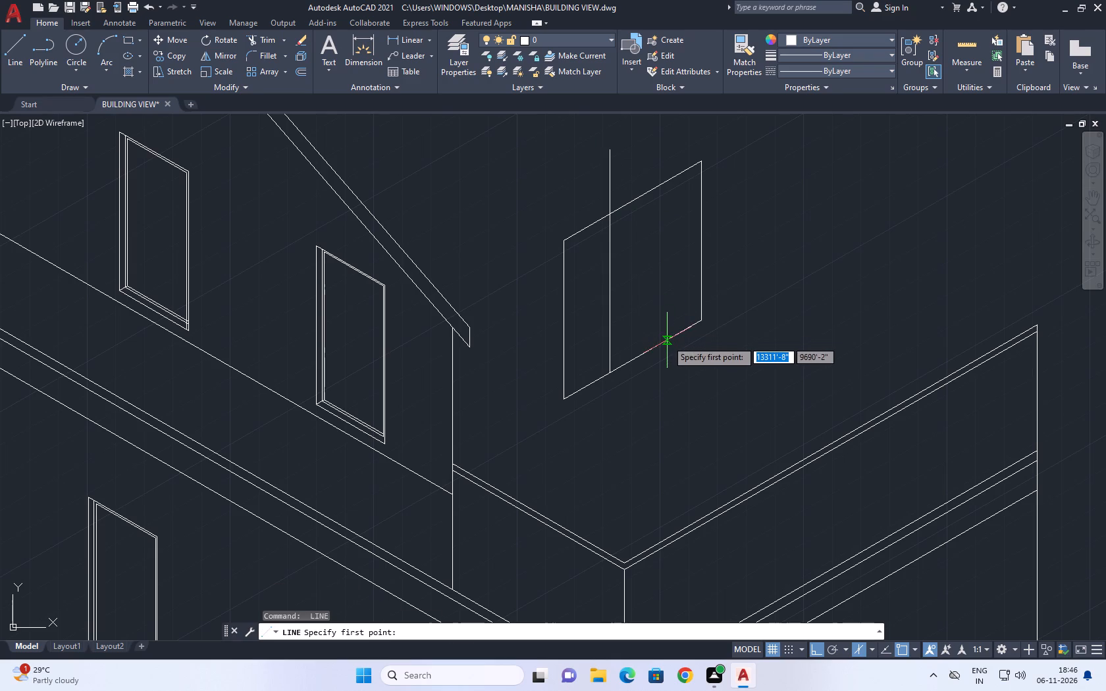
{"action": "left_click", "coordinate": [654, 348]}
{"action": "middle_click_drag", "start_coordinate": [650, 174], "coordinate": [654, 322]}
{"action": "left_click", "coordinate": [649, 254]}
{"action": "key", "text": "Escape"}
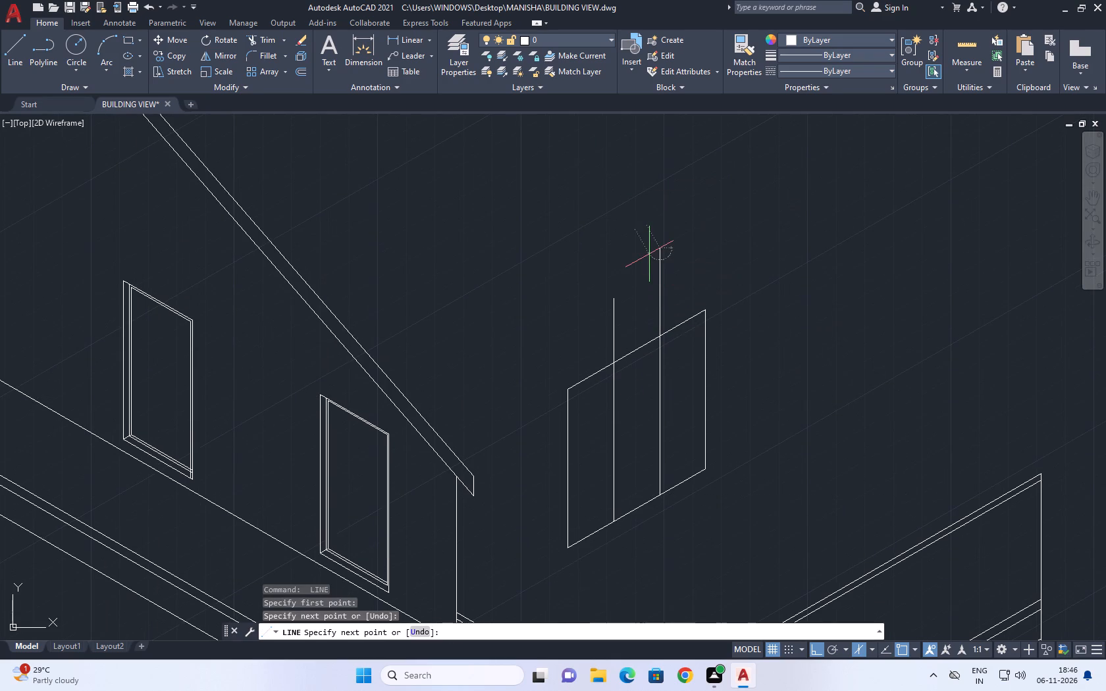
Trim the parts of the two vertical dividers that extend above the outline's upper edge.
{"action": "key", "text": "t"}
{"action": "key", "text": "r"}
{"action": "key", "text": "space"}
{"action": "left_click_drag", "start_coordinate": [680, 272], "coordinate": [674, 280]}
{"action": "left_click", "coordinate": [540, 361]}
{"action": "key", "text": "Escape"}
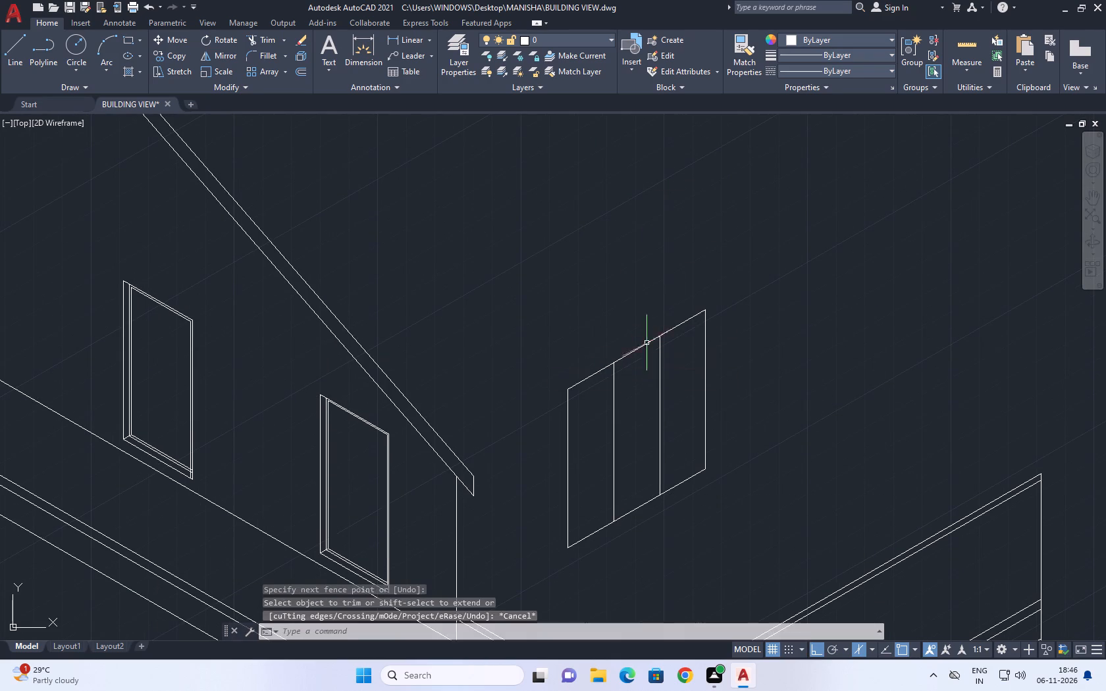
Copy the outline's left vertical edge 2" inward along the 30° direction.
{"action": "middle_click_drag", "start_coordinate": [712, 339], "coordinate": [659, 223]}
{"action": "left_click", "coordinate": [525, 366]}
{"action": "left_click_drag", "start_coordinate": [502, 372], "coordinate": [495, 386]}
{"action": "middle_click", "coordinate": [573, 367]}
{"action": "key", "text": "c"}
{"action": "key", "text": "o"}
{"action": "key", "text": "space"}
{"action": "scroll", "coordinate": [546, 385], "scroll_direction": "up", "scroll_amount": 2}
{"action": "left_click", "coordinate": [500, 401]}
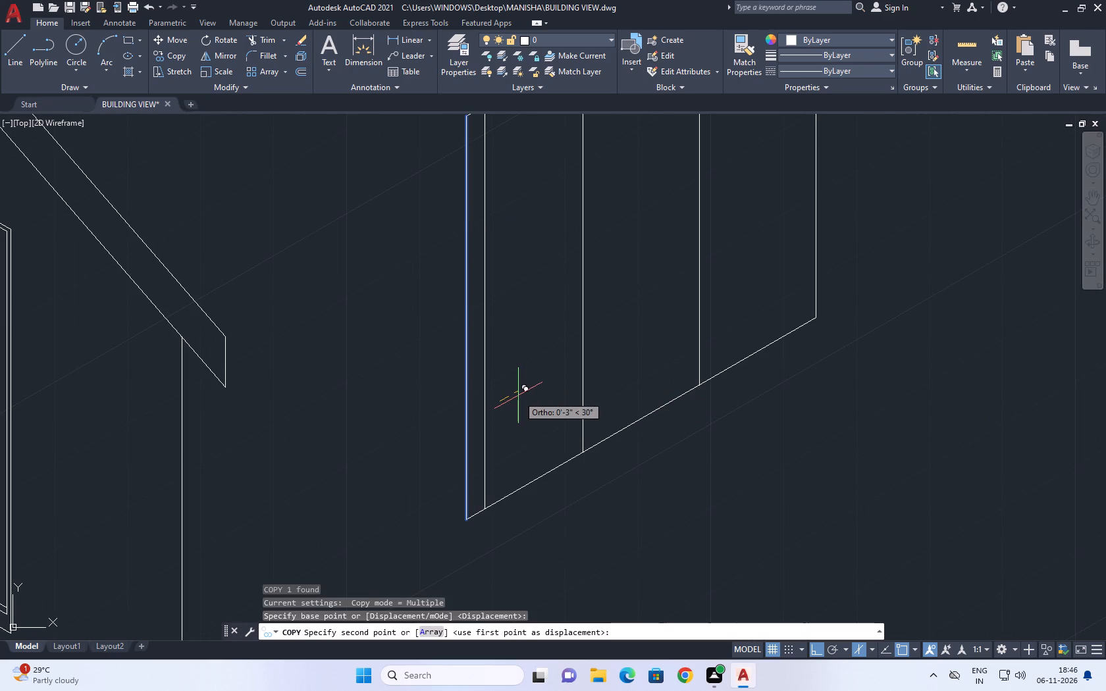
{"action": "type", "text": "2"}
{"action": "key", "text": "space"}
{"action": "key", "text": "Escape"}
Copy the outline's right vertical edge 2" inward along the 210° direction.
{"action": "left_click", "coordinate": [836, 248]}
{"action": "left_click", "coordinate": [748, 265]}
{"action": "middle_click_drag", "start_coordinate": [797, 265], "coordinate": [767, 363]}
{"action": "key", "text": "c"}
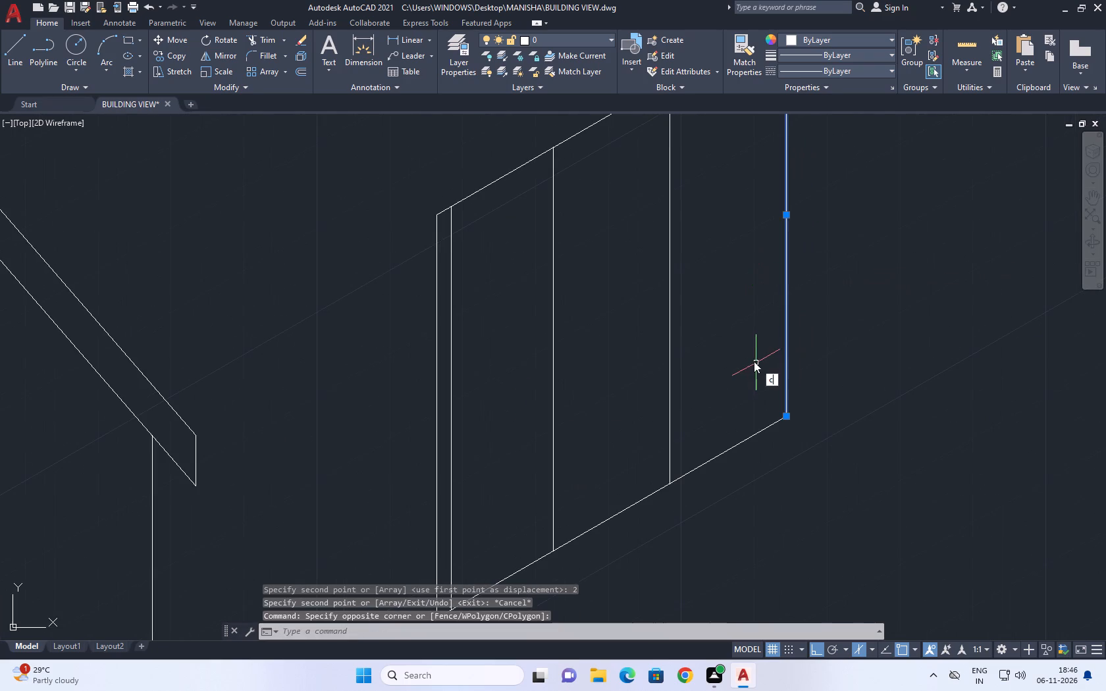
{"action": "key", "text": "o"}
{"action": "key", "text": "space"}
{"action": "left_click", "coordinate": [860, 331]}
{"action": "type", "text": "2"}
{"action": "key", "text": "space"}
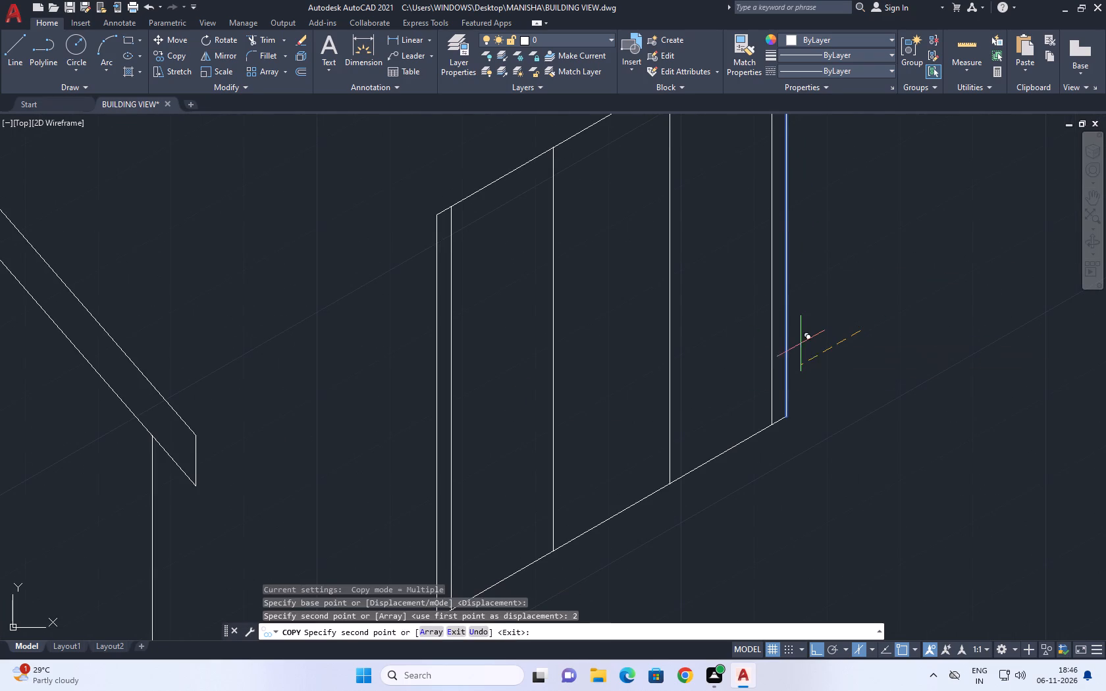
{"action": "key", "text": "Escape"}
Copy the outline's lower 30° edge 2" straight up.
{"action": "middle_click_drag", "start_coordinate": [652, 464], "coordinate": [710, 318]}
{"action": "left_click_drag", "start_coordinate": [678, 361], "coordinate": [674, 367]}
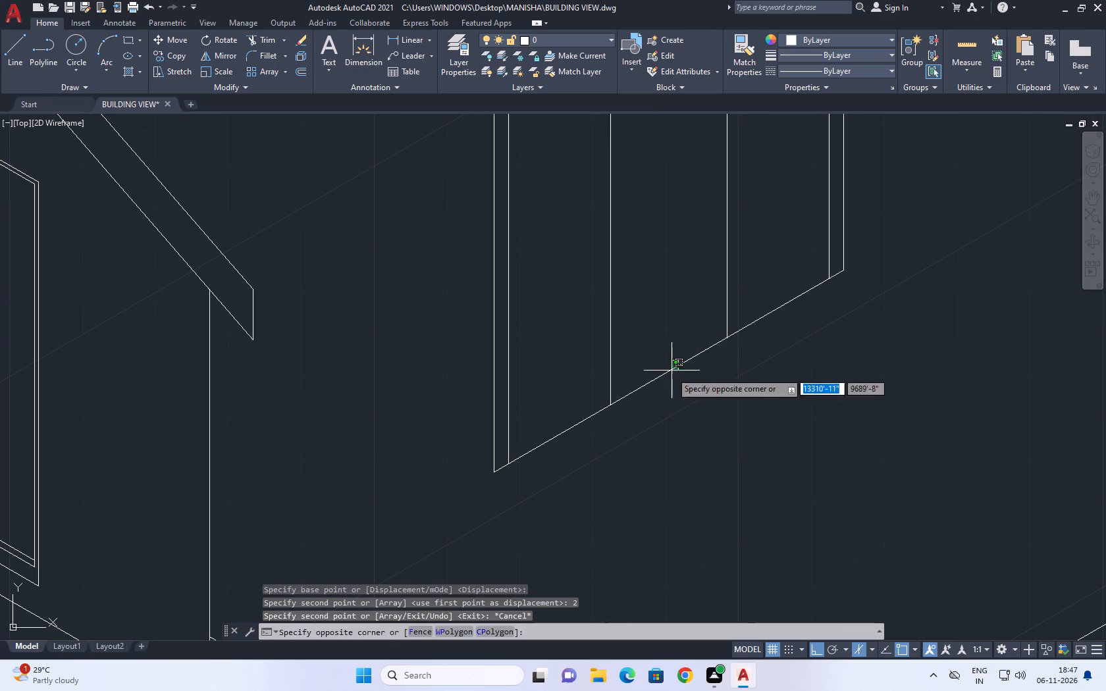
{"action": "left_click", "coordinate": [658, 388]}
{"action": "middle_click_drag", "start_coordinate": [681, 330], "coordinate": [691, 356]}
{"action": "key", "text": "c"}
{"action": "key", "text": "o"}
{"action": "key", "text": "space"}
{"action": "left_click", "coordinate": [683, 365]}
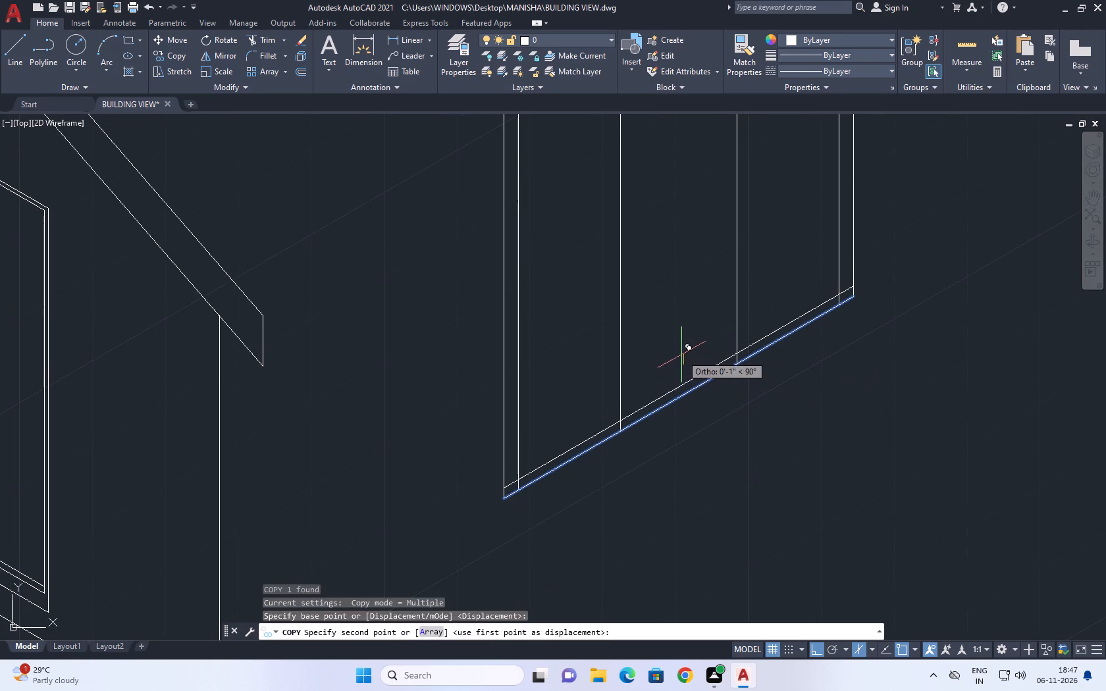
{"action": "type", "text": "2"}
{"action": "key", "text": "space"}
{"action": "key", "text": "Escape"}
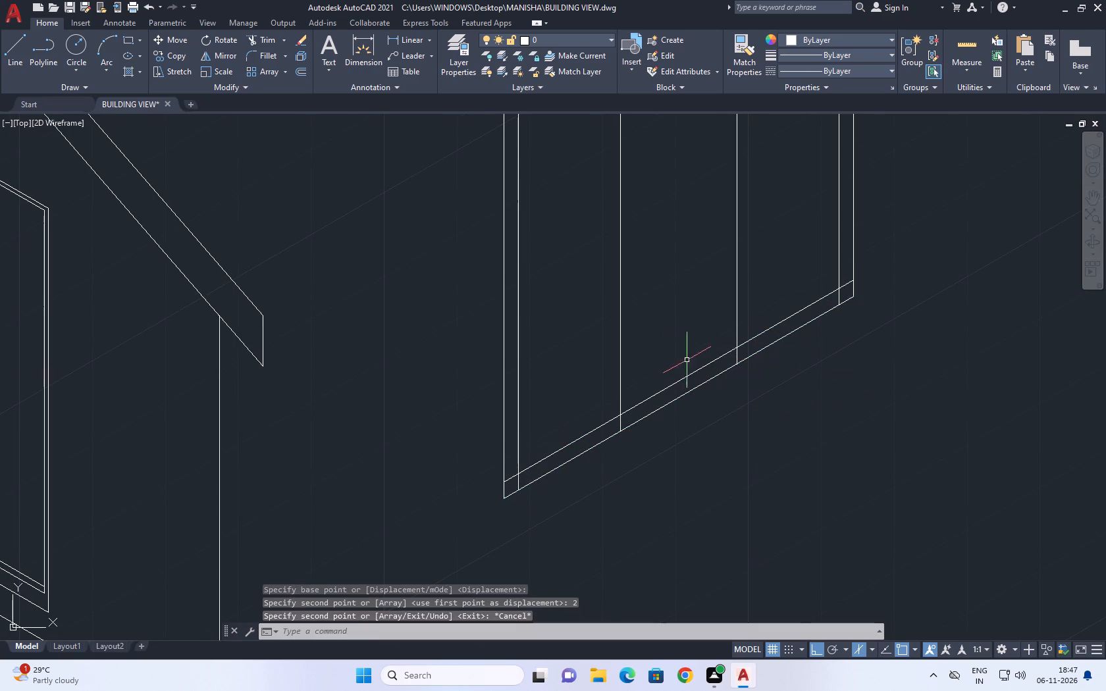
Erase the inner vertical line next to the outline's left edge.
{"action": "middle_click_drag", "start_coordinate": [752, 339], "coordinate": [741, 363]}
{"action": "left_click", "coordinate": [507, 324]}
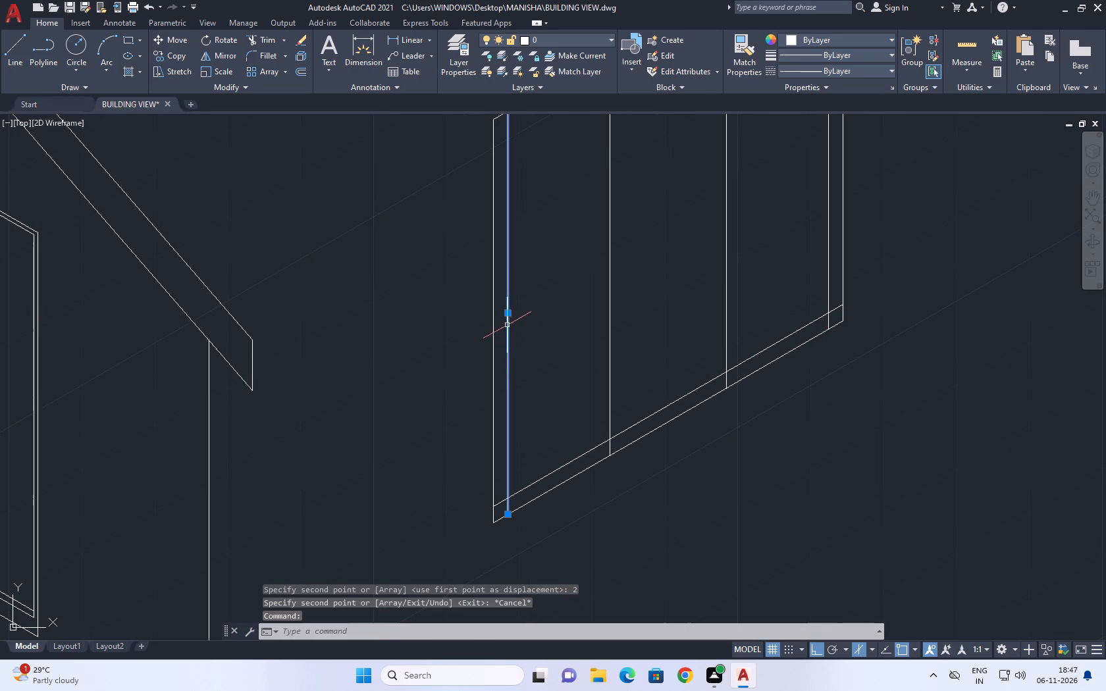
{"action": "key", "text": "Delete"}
Copy the outline's left vertical edge 0.5" inward along the 30° direction.
{"action": "left_click_drag", "start_coordinate": [501, 340], "coordinate": [485, 349]}
{"action": "left_click", "coordinate": [450, 371]}
{"action": "key", "text": "c"}
{"action": "key", "text": "o"}
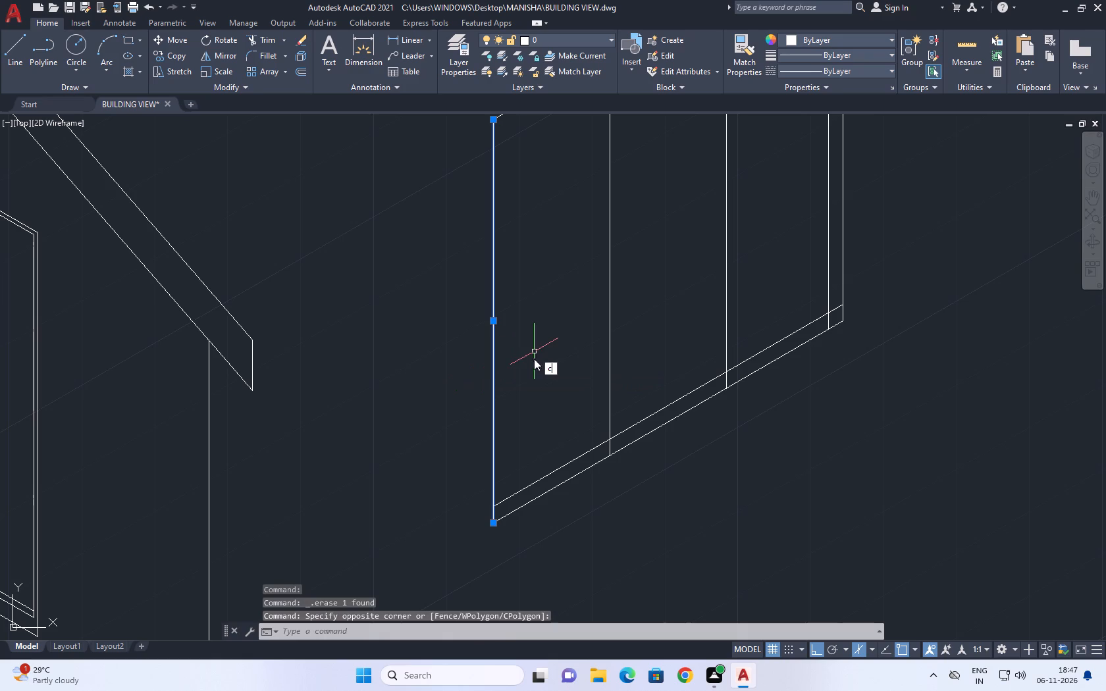
{"action": "key", "text": "space"}
{"action": "left_click", "coordinate": [515, 365]}
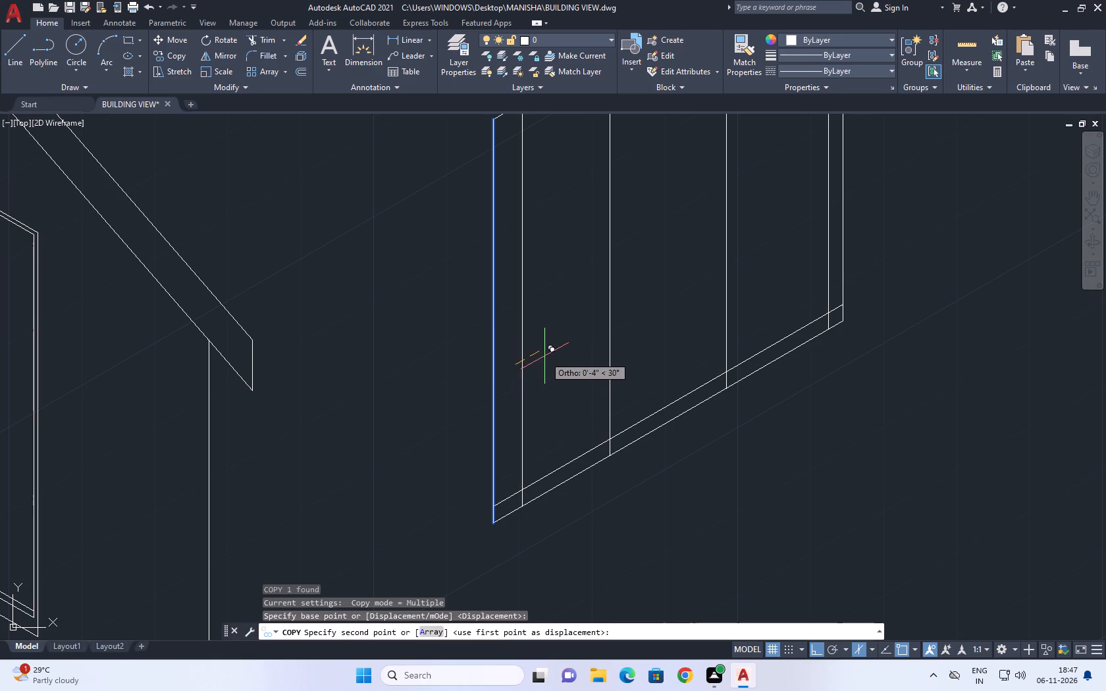
{"action": "key", "text": "0"}
{"action": "type", "text": ".5"}
{"action": "key", "text": "space"}
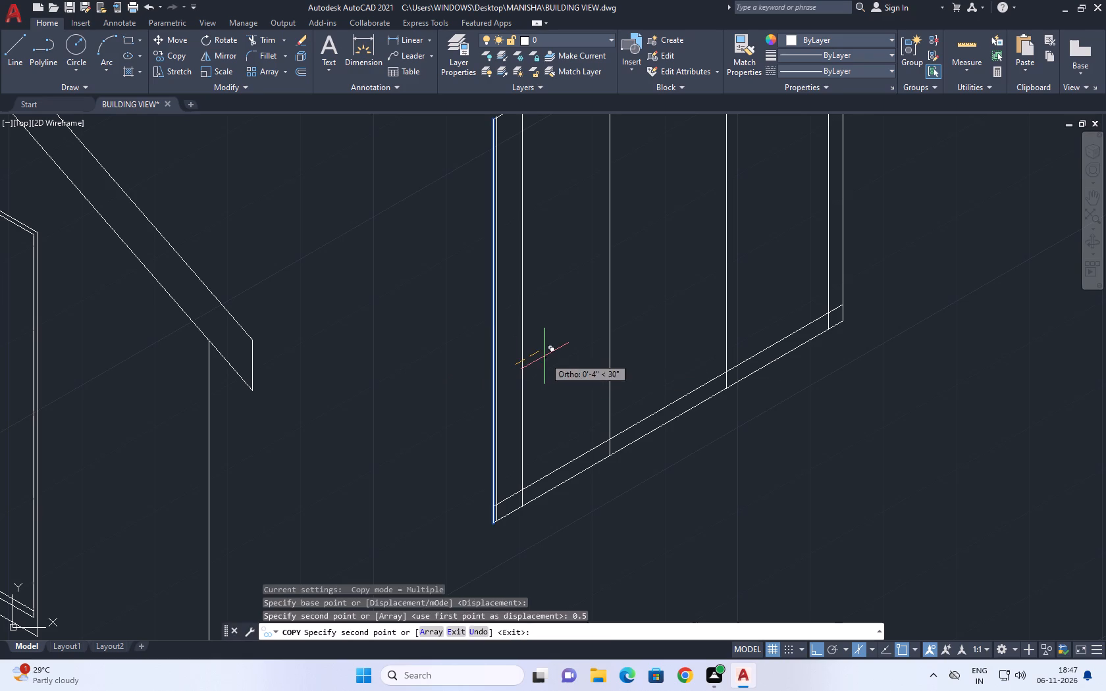
{"action": "key", "text": "Escape"}
Copy the outline's upper 30° edge 1" straight down.
{"action": "middle_click_drag", "start_coordinate": [590, 288], "coordinate": [604, 367]}
{"action": "middle_click_drag", "start_coordinate": [594, 265], "coordinate": [527, 431]}
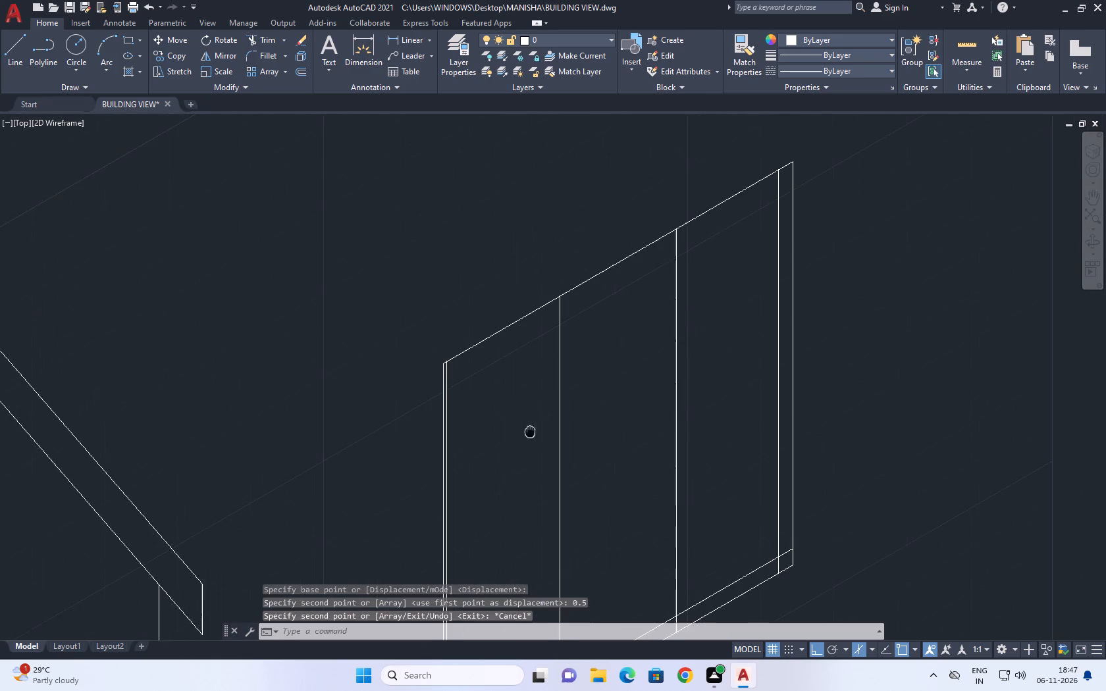
{"action": "left_click", "coordinate": [516, 342]}
{"action": "left_click", "coordinate": [500, 315]}
{"action": "key", "text": "c"}
{"action": "key", "text": "o"}
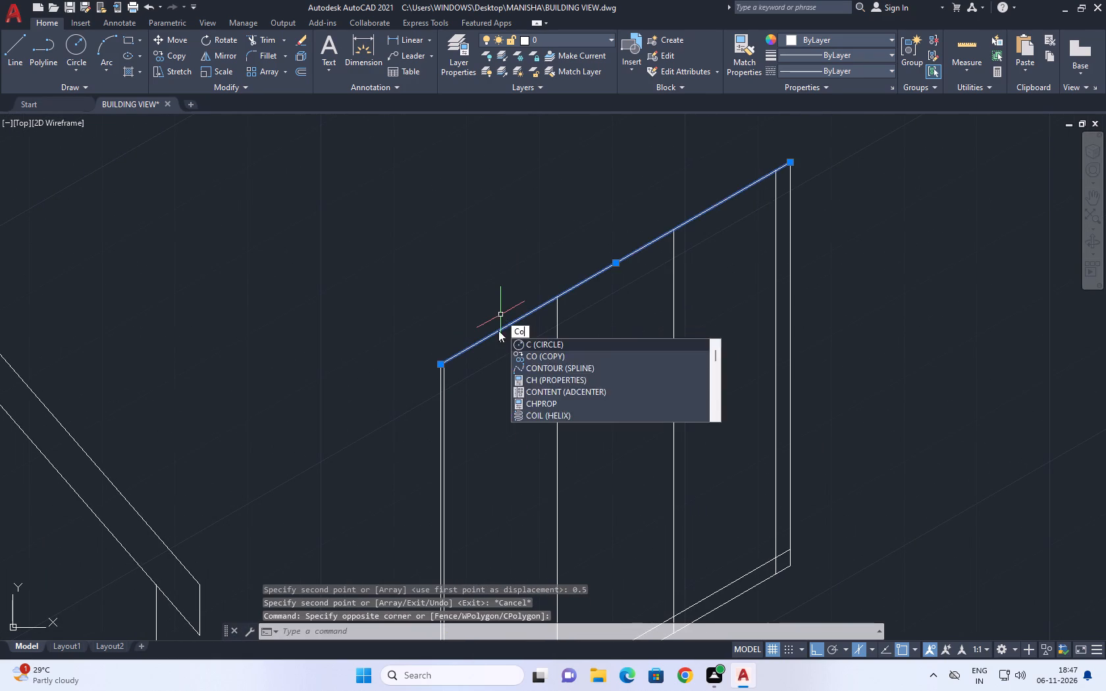
{"action": "key", "text": "space"}
{"action": "left_click", "coordinate": [510, 340]}
{"action": "key", "text": "1"}
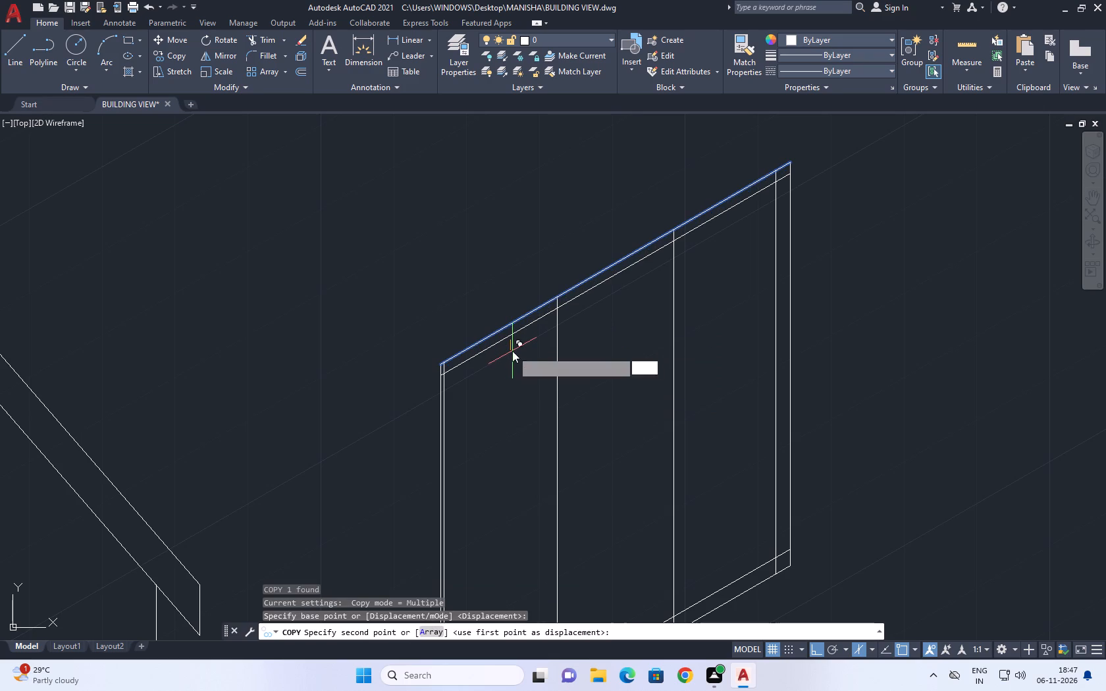
{"action": "key", "text": "space"}
{"action": "key", "text": "Escape"}
Trim the overlapping inner lines at both upper frame corners and the two divider ends crossing the upper frame strip.
{"action": "middle_click_drag", "start_coordinate": [510, 378], "coordinate": [519, 340]}
{"action": "key", "text": "t"}
{"action": "type", "text": "r"}
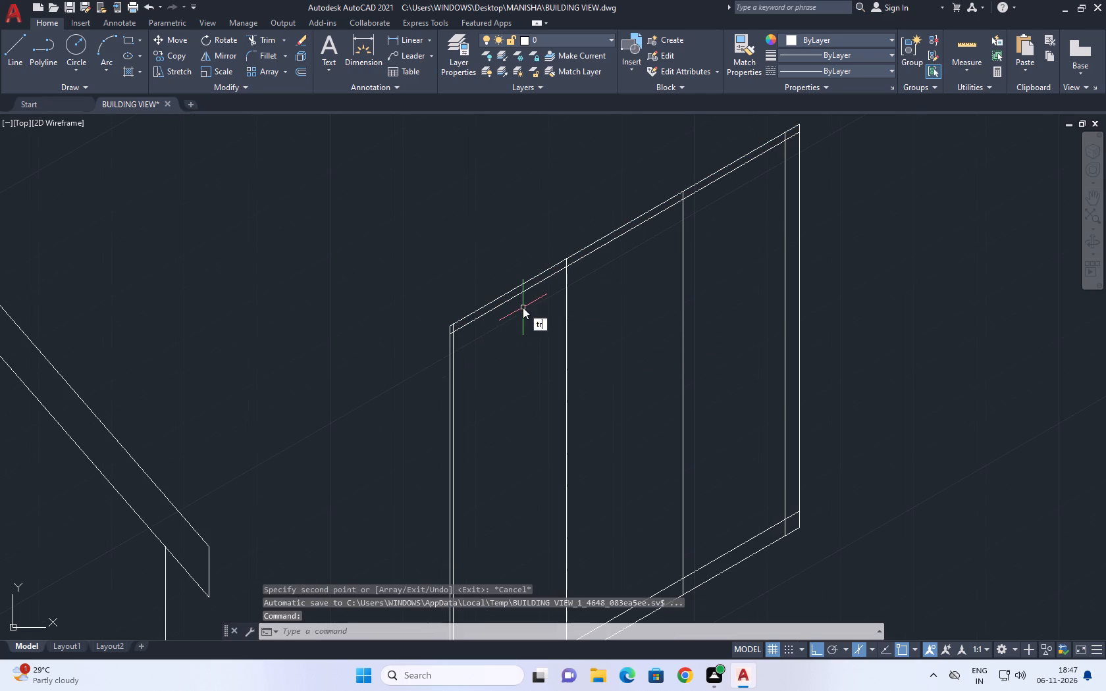
{"action": "key", "text": "space"}
{"action": "scroll", "coordinate": [456, 325], "scroll_direction": "up", "scroll_amount": 5}
{"action": "left_click_drag", "start_coordinate": [438, 333], "coordinate": [438, 326]}
{"action": "left_click", "coordinate": [458, 253]}
{"action": "scroll", "coordinate": [437, 329], "scroll_direction": "down", "scroll_amount": 8}
{"action": "scroll", "coordinate": [507, 305], "scroll_direction": "up", "scroll_amount": 3}
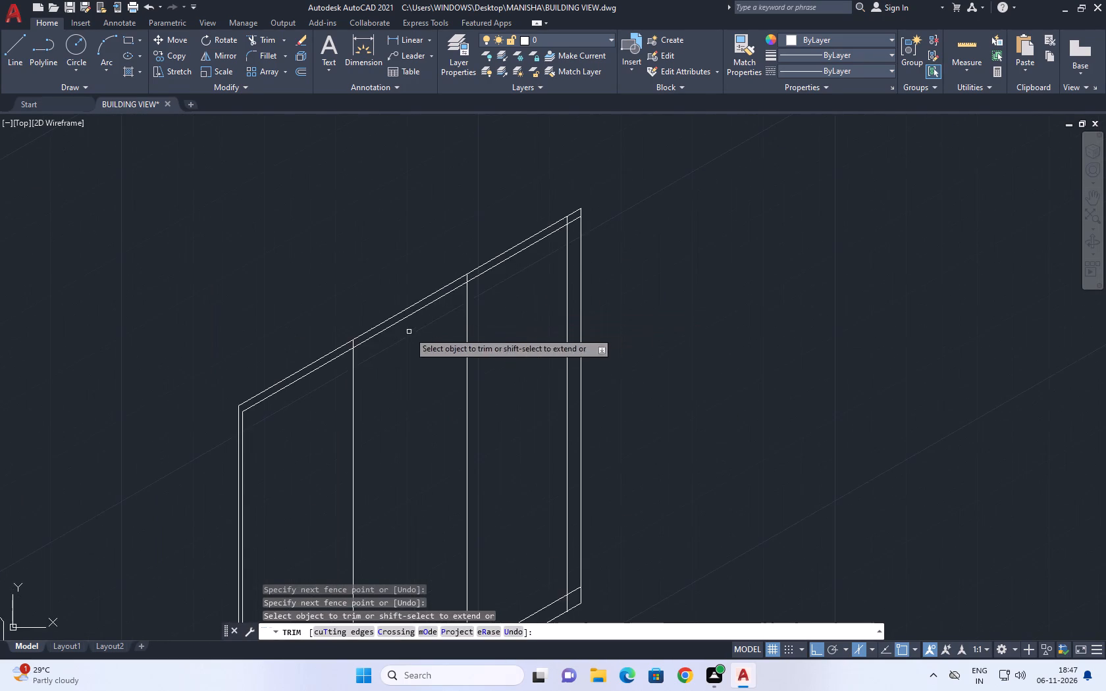
{"action": "scroll", "coordinate": [389, 338], "scroll_direction": "up", "scroll_amount": 3}
{"action": "left_click", "coordinate": [269, 334]}
{"action": "left_click", "coordinate": [284, 327]}
{"action": "scroll", "coordinate": [406, 286], "scroll_direction": "down", "scroll_amount": 4}
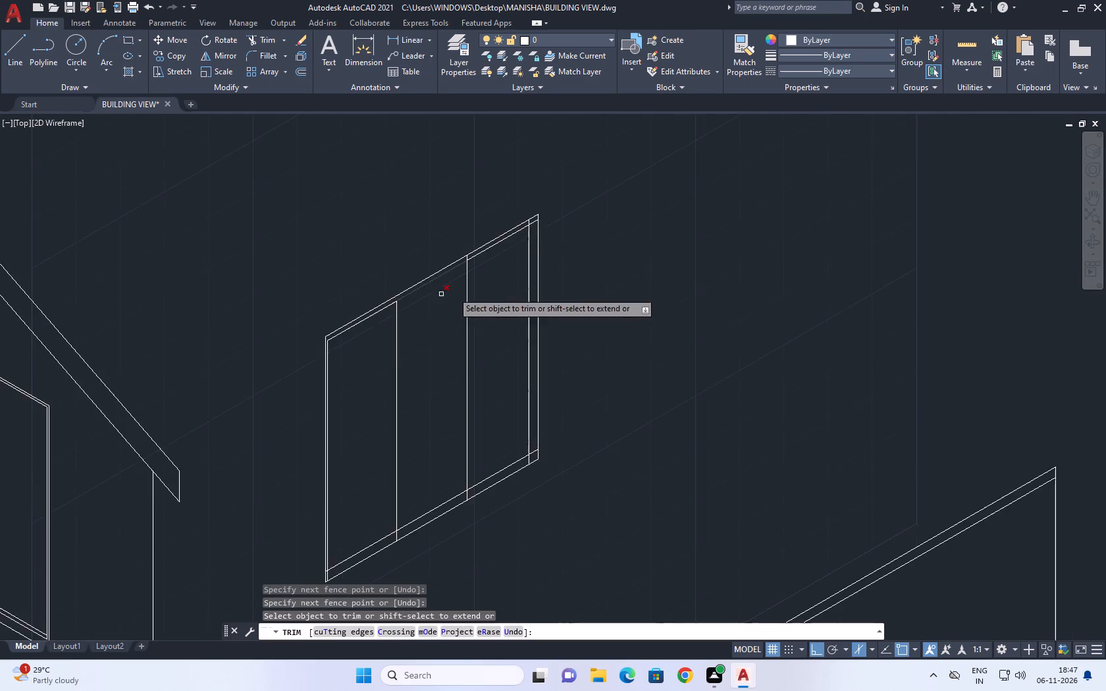
{"action": "scroll", "coordinate": [512, 242], "scroll_direction": "up", "scroll_amount": 6}
{"action": "left_click", "coordinate": [535, 176]}
{"action": "left_click_drag", "start_coordinate": [625, 194], "coordinate": [629, 207]}
{"action": "scroll", "coordinate": [635, 205], "scroll_direction": "down", "scroll_amount": 3}
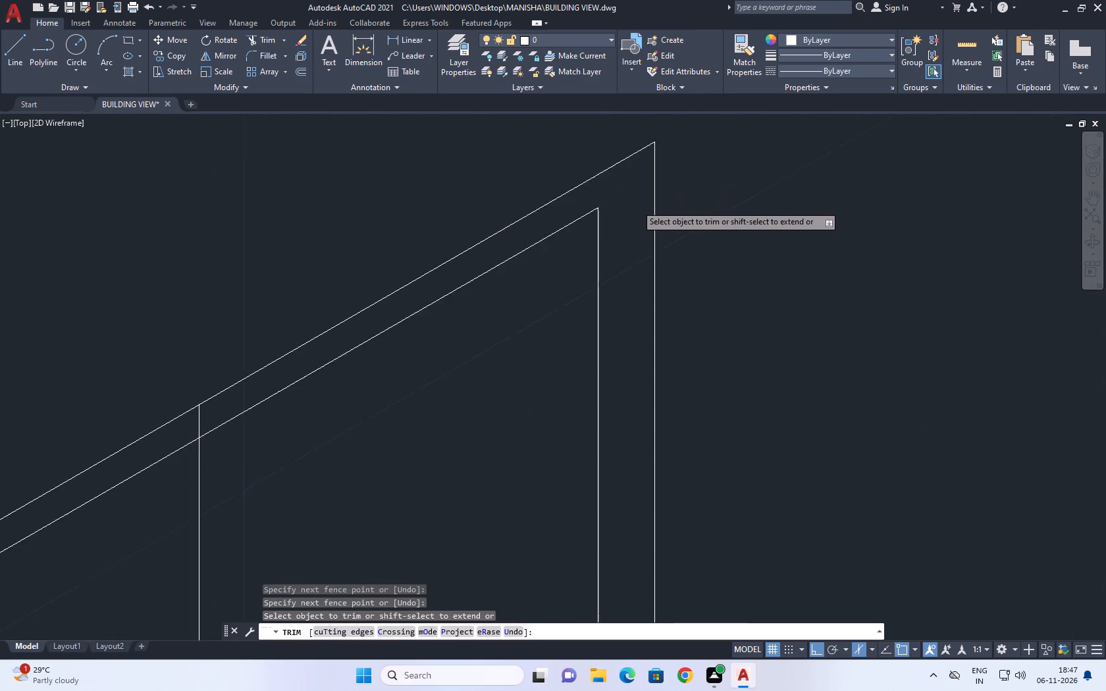
{"action": "scroll", "coordinate": [369, 347], "scroll_direction": "up", "scroll_amount": 2}
{"action": "left_click", "coordinate": [347, 327]}
{"action": "left_click_drag", "start_coordinate": [375, 305], "coordinate": [381, 303]}
{"action": "scroll", "coordinate": [606, 245], "scroll_direction": "down", "scroll_amount": 5}
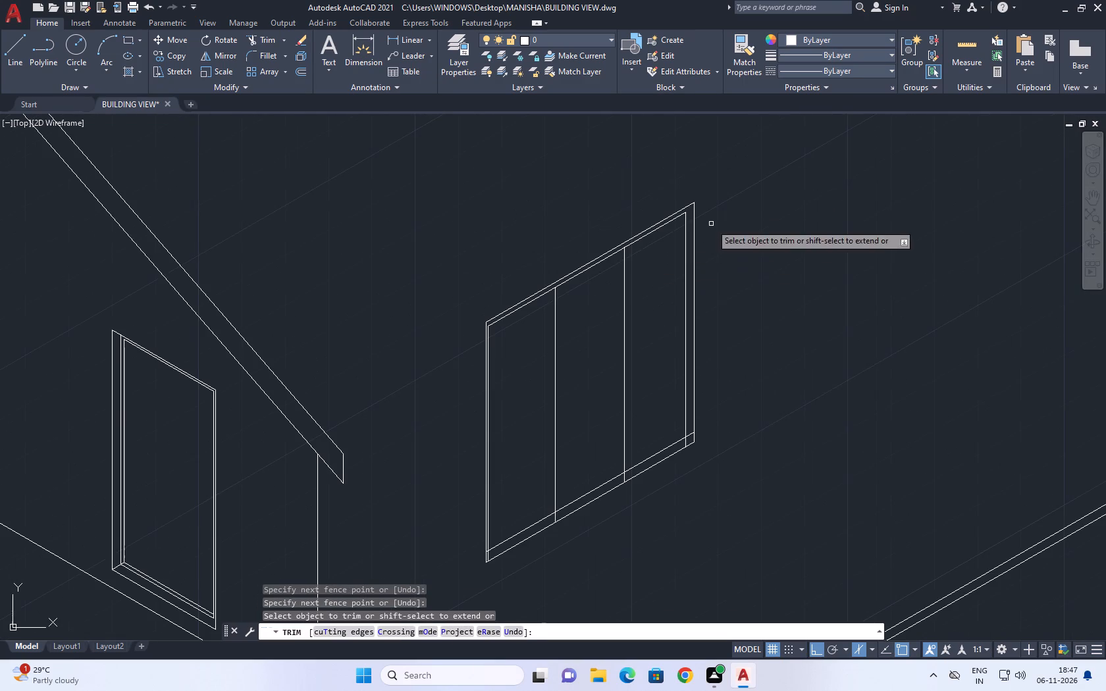
Trim the overlapping inner lines at both lower frame corners and the two divider ends crossing the lower frame strip.
{"action": "scroll", "coordinate": [666, 453], "scroll_direction": "up", "scroll_amount": 5}
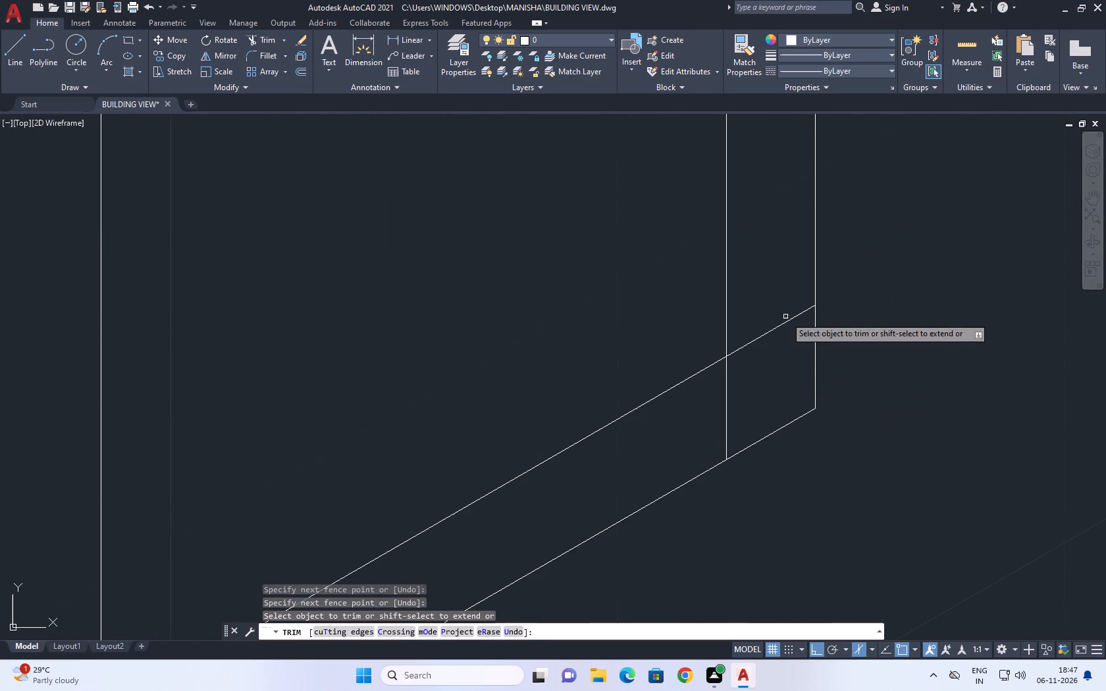
{"action": "left_click", "coordinate": [785, 317]}
{"action": "left_click", "coordinate": [712, 413]}
{"action": "scroll", "coordinate": [731, 356], "scroll_direction": "down", "scroll_amount": 7}
{"action": "scroll", "coordinate": [585, 437], "scroll_direction": "up", "scroll_amount": 3}
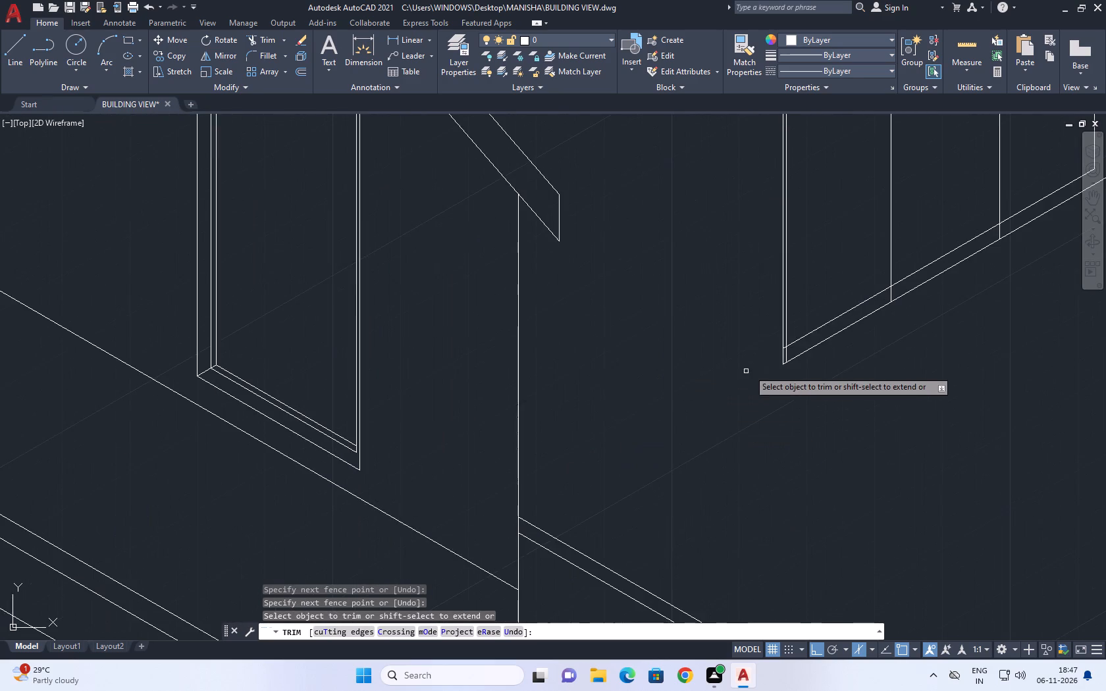
{"action": "scroll", "coordinate": [784, 355], "scroll_direction": "up", "scroll_amount": 5}
{"action": "left_click", "coordinate": [765, 282]}
{"action": "left_click_drag", "start_coordinate": [806, 335], "coordinate": [808, 342]}
{"action": "scroll", "coordinate": [803, 337], "scroll_direction": "down", "scroll_amount": 3}
{"action": "middle_click_drag", "start_coordinate": [838, 326], "coordinate": [379, 493]}
{"action": "left_click", "coordinate": [559, 376]}
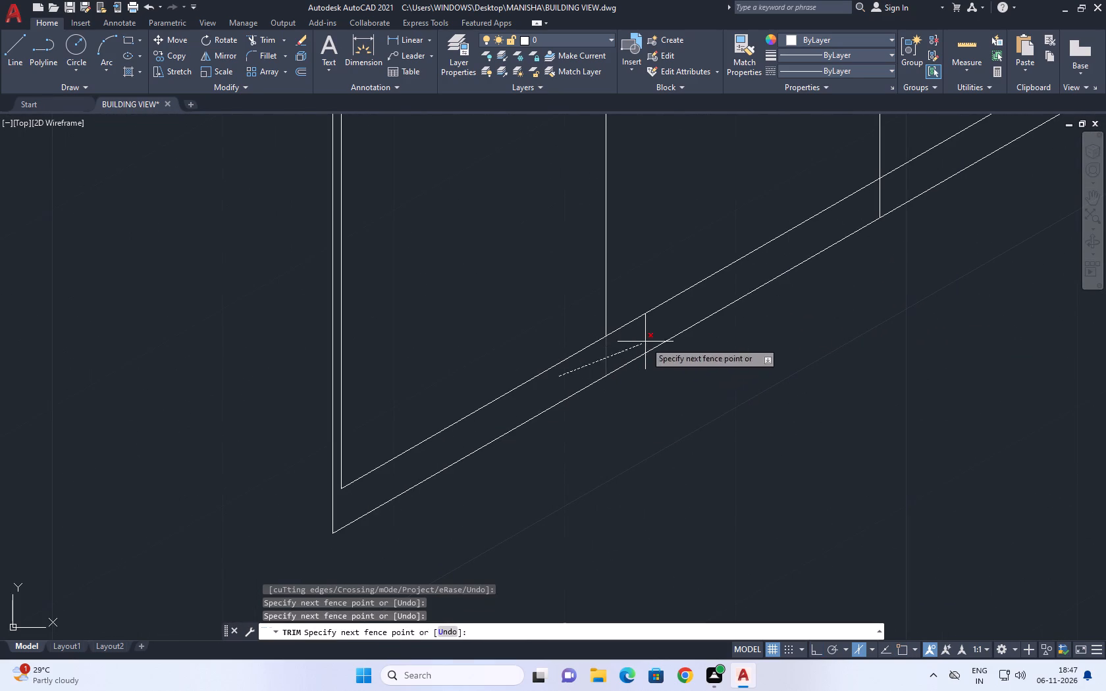
{"action": "left_click", "coordinate": [905, 189]}
{"action": "middle_click_drag", "start_coordinate": [916, 219], "coordinate": [458, 501]}
{"action": "scroll", "coordinate": [454, 503], "scroll_direction": "down", "scroll_amount": 2}
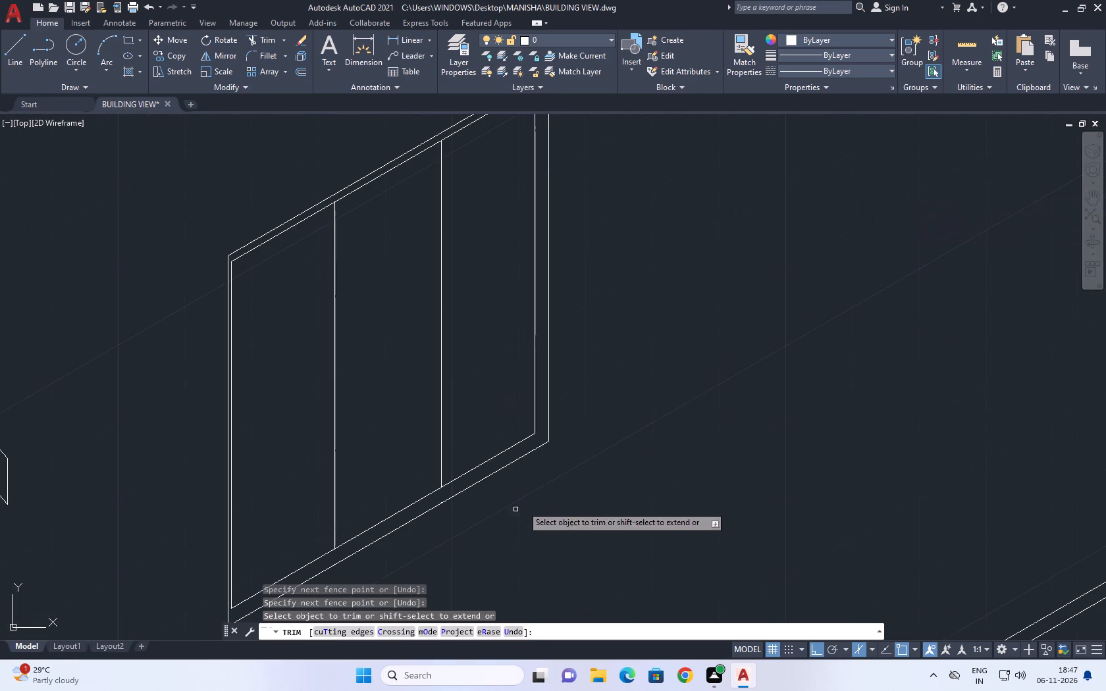
{"action": "key", "text": "Escape"}
Copy the left divider inside the frame 1" along the 210° direction.
{"action": "middle_click_drag", "start_coordinate": [474, 447], "coordinate": [870, 378]}
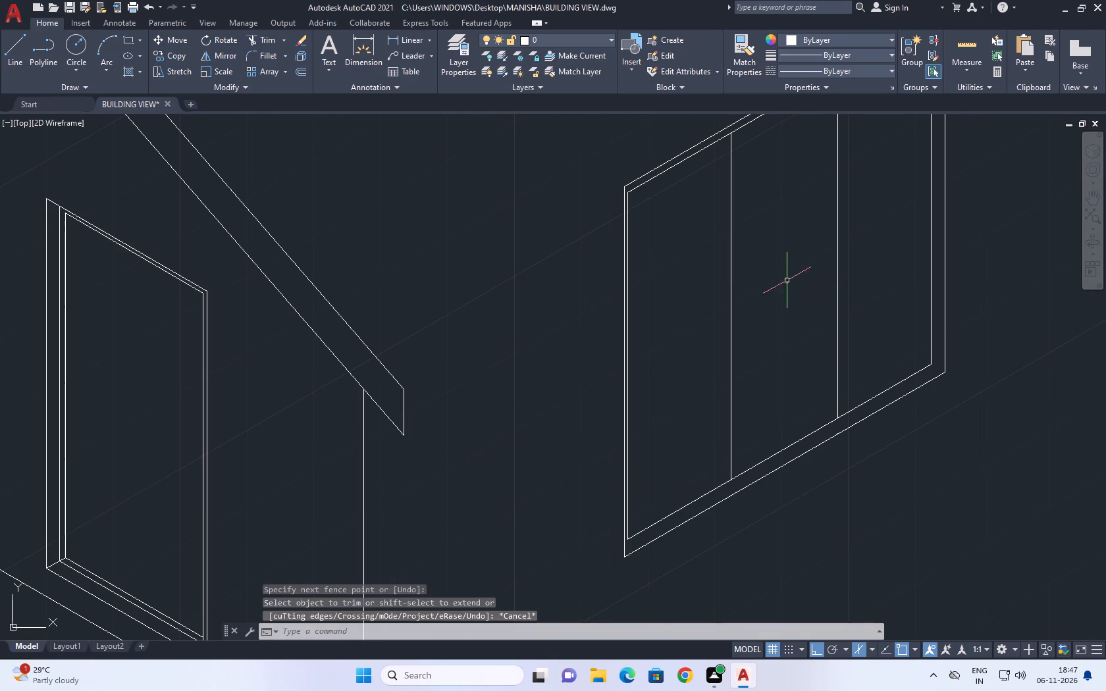
{"action": "left_click_drag", "start_coordinate": [781, 279], "coordinate": [770, 276]}
{"action": "left_click", "coordinate": [670, 349]}
{"action": "middle_click_drag", "start_coordinate": [710, 338], "coordinate": [717, 355]}
{"action": "key", "text": "c"}
{"action": "type", "text": "o"}
{"action": "key", "text": "space"}
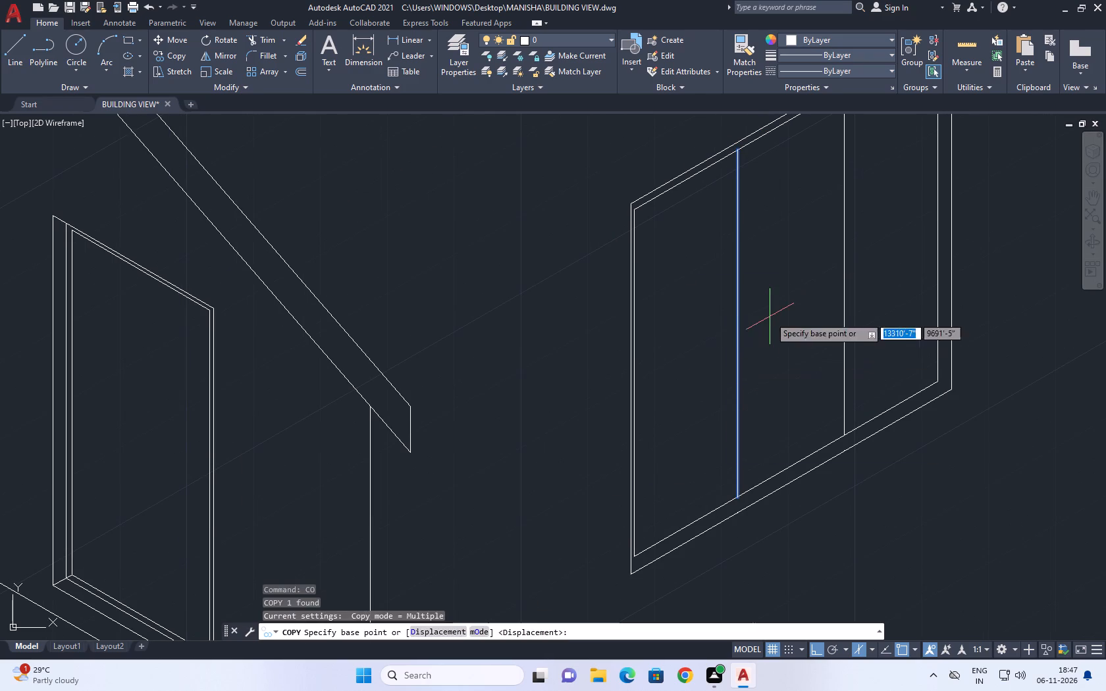
{"action": "left_click", "coordinate": [770, 317]}
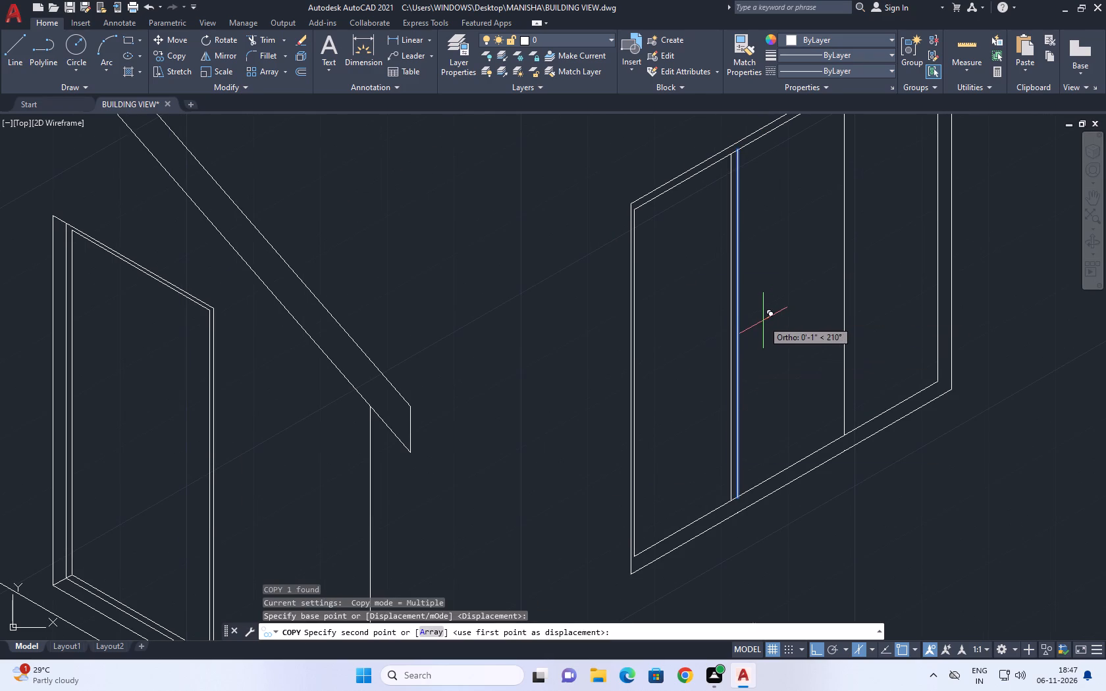
{"action": "type", "text": "1"}
{"action": "key", "text": "space"}
{"action": "key", "text": "Escape"}
Copy the right divider line inside the window frame 1" along the 210° direction.
{"action": "left_click", "coordinate": [837, 299]}
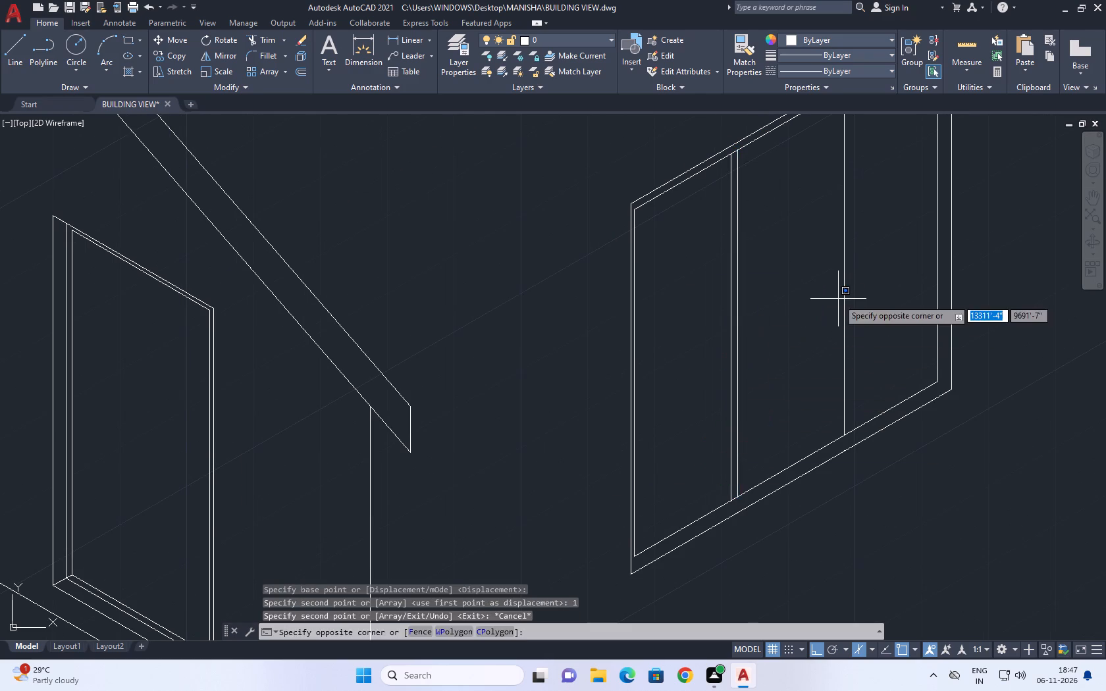
{"action": "left_click", "coordinate": [851, 282]}
{"action": "left_click_drag", "start_coordinate": [873, 251], "coordinate": [866, 255]}
{"action": "left_click_drag", "start_coordinate": [820, 282], "coordinate": [820, 290]}
{"action": "middle_click_drag", "start_coordinate": [855, 285], "coordinate": [768, 394]}
{"action": "key", "text": "c"}
{"action": "key", "text": "o"}
{"action": "key", "text": "space"}
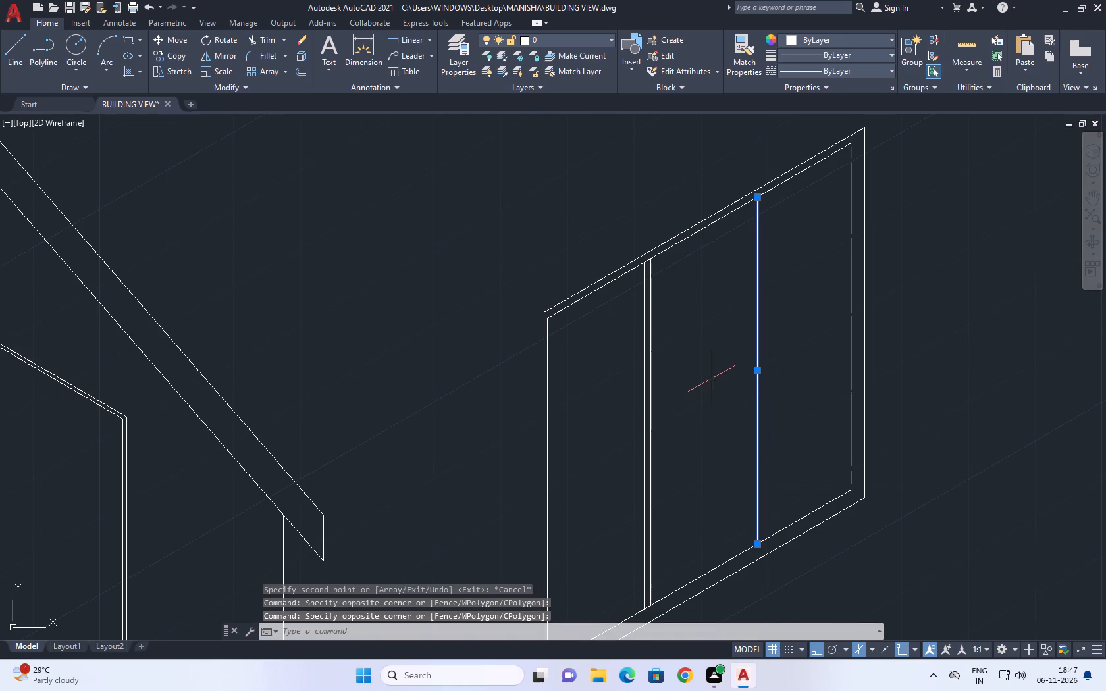
{"action": "left_click", "coordinate": [749, 363]}
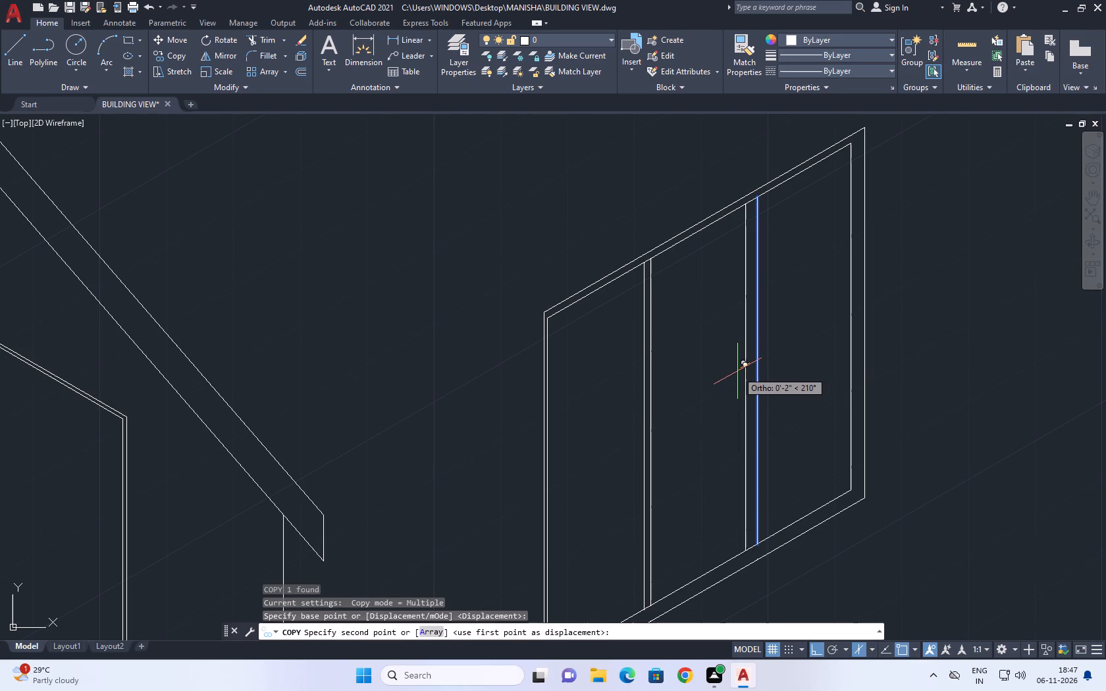
{"action": "type", "text": "1"}
{"action": "key", "text": "space"}
{"action": "key", "text": "Escape"}
On the left isoplane, copy the right divider's left-hand line 0.5" along the 150° direction.
{"action": "middle_click_drag", "start_coordinate": [775, 413], "coordinate": [762, 289]}
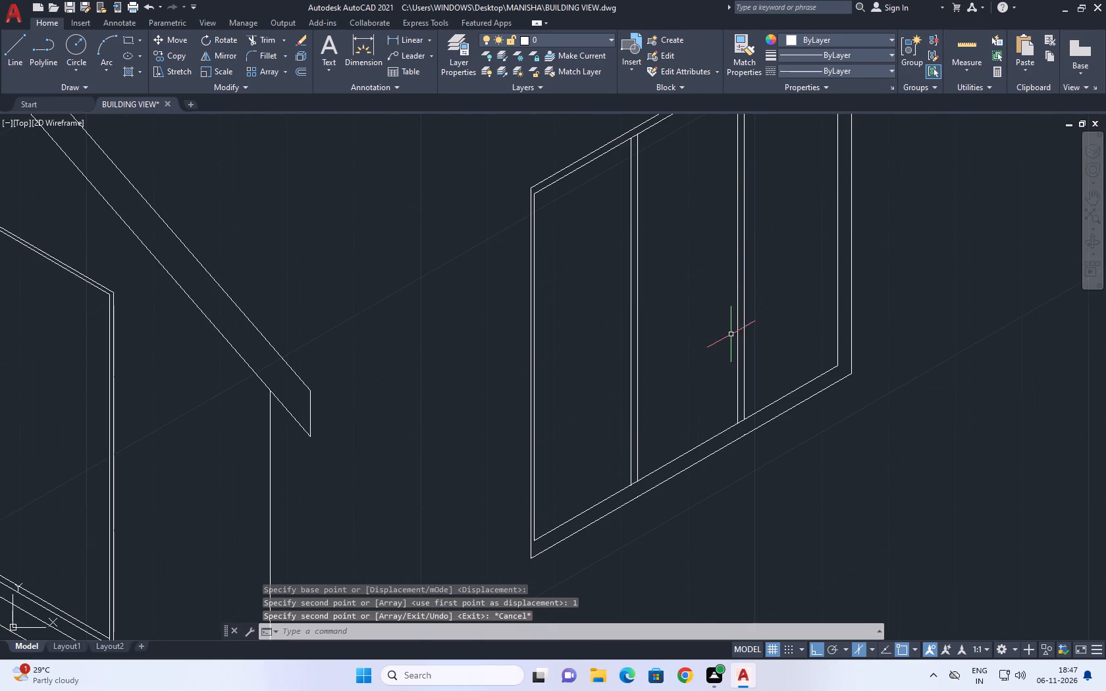
{"action": "left_click", "coordinate": [738, 333]}
{"action": "middle_click_drag", "start_coordinate": [720, 355], "coordinate": [725, 372]}
{"action": "key", "text": "c"}
{"action": "key", "text": "o"}
{"action": "key", "text": "space"}
{"action": "scroll", "coordinate": [747, 448], "scroll_direction": "up", "scroll_amount": 1}
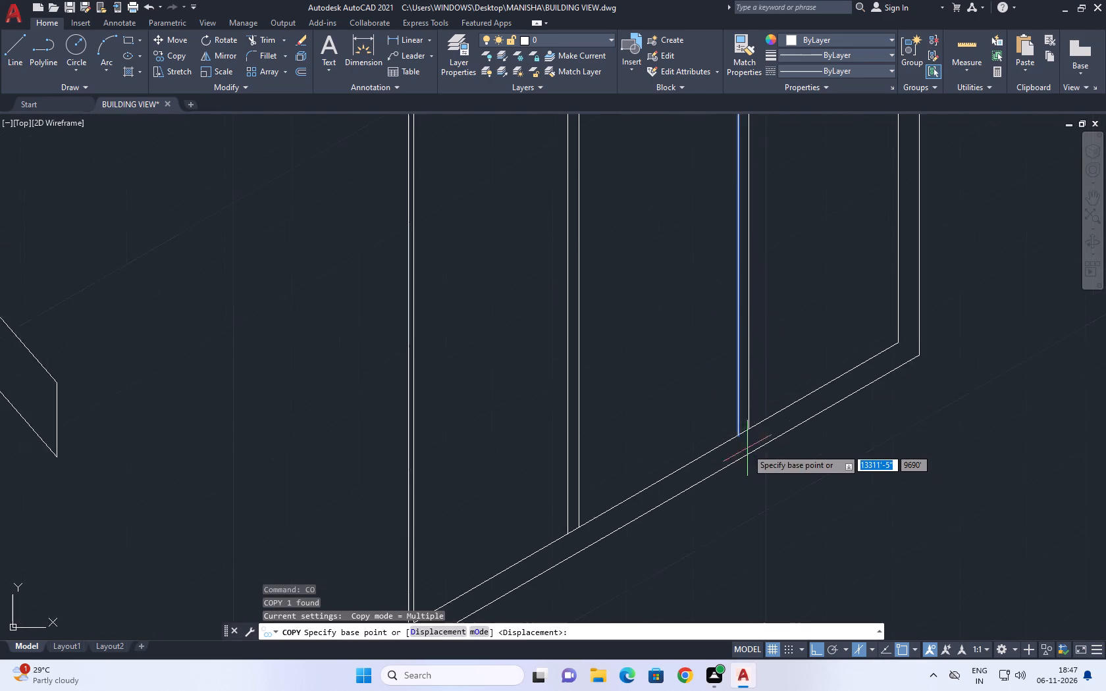
{"action": "scroll", "coordinate": [747, 448], "scroll_direction": "up", "scroll_amount": 1}
{"action": "left_click", "coordinate": [731, 428]}
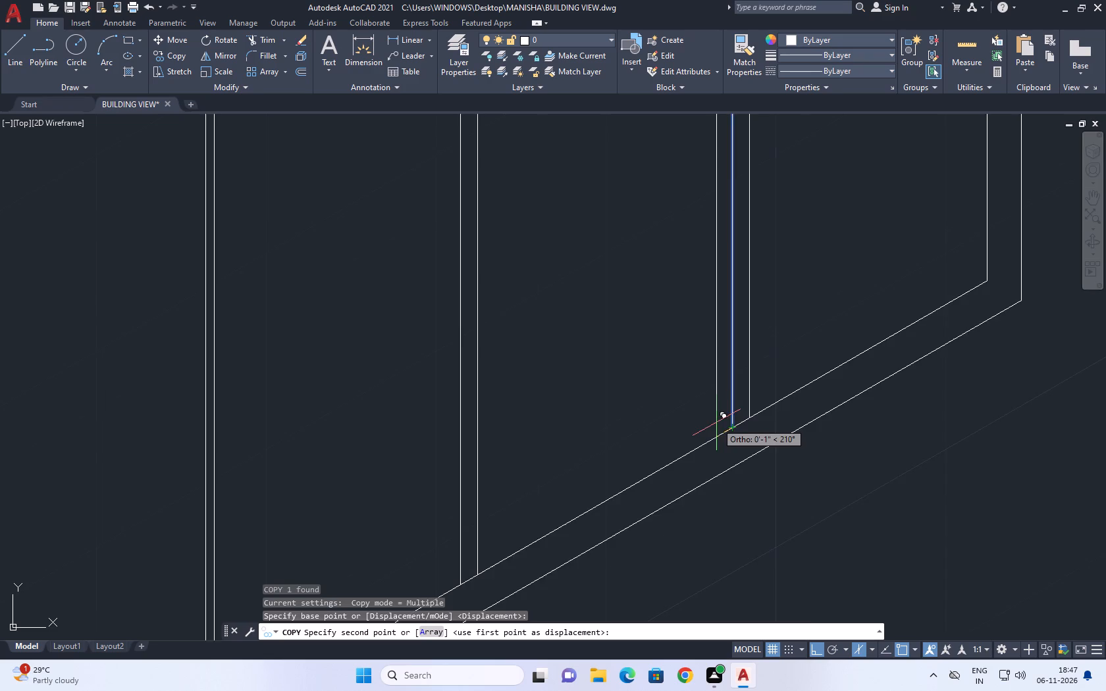
{"action": "scroll", "coordinate": [716, 422], "scroll_direction": "up", "scroll_amount": 1}
{"action": "key", "text": "F5"}
{"action": "scroll", "coordinate": [715, 422], "scroll_direction": "up", "scroll_amount": 1}
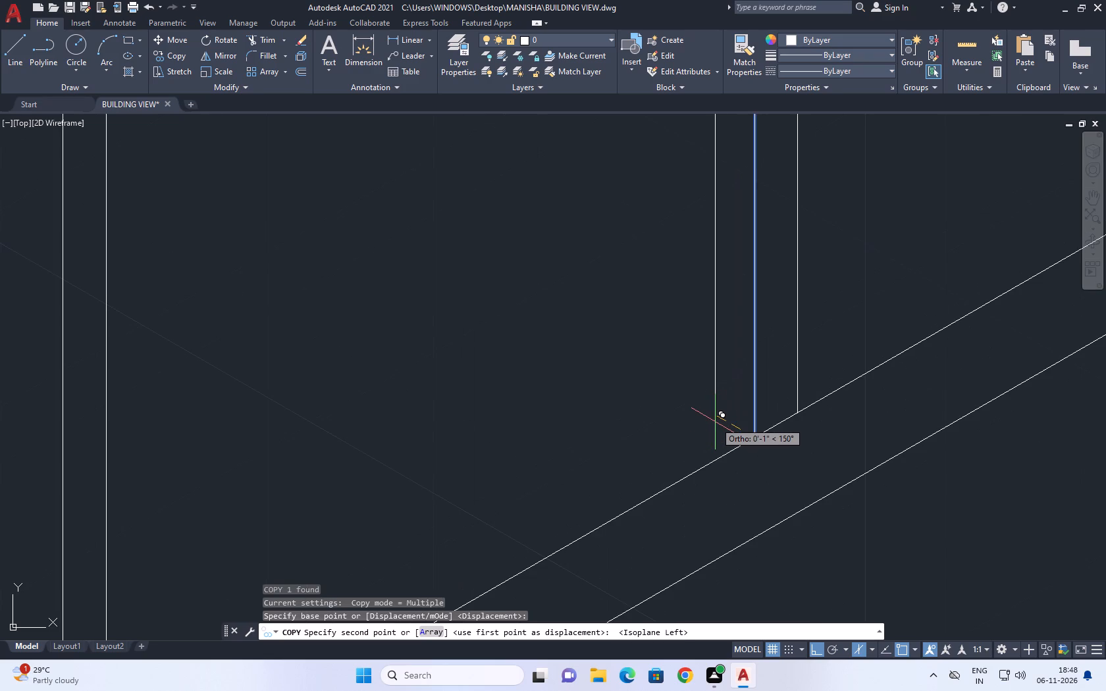
{"action": "type", "text": "0.5"}
{"action": "key", "text": "space"}
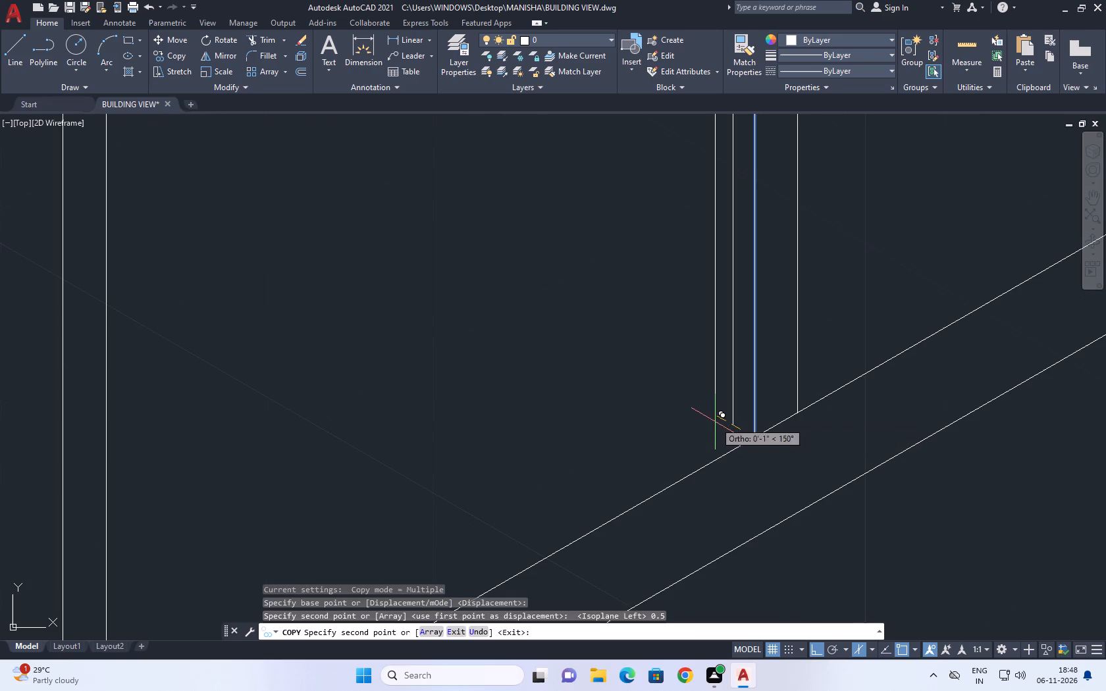
{"action": "scroll", "coordinate": [766, 465], "scroll_direction": "down", "scroll_amount": 2}
{"action": "key", "text": "Escape"}
Copy the left divider's left-hand line 0.5" along the 150° direction.
{"action": "middle_click_drag", "start_coordinate": [543, 523], "coordinate": [606, 361]}
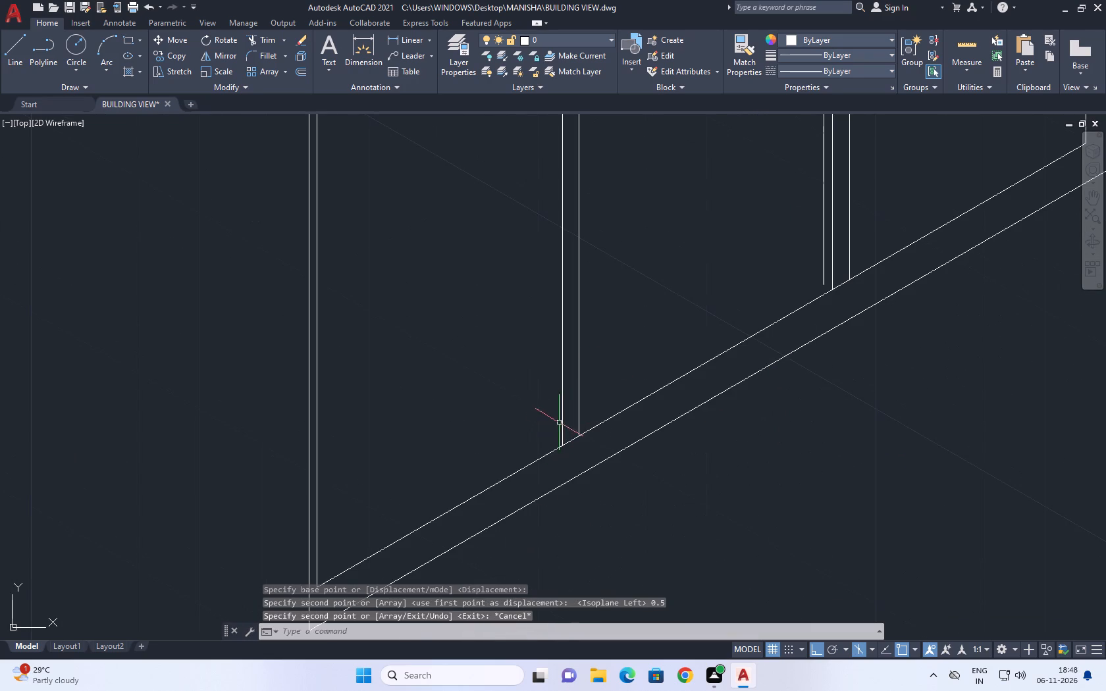
{"action": "left_click", "coordinate": [562, 420]}
{"action": "type", "text": "co"}
{"action": "key", "text": "space"}
{"action": "scroll", "coordinate": [562, 426], "scroll_direction": "up", "scroll_amount": 2}
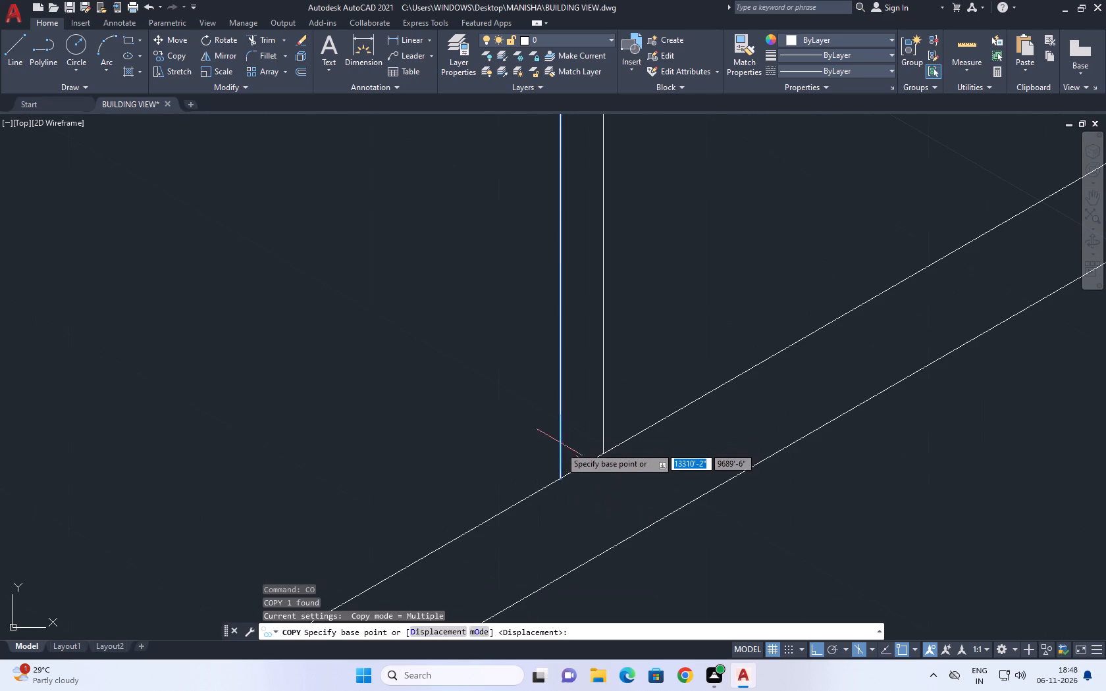
{"action": "left_click", "coordinate": [561, 480]}
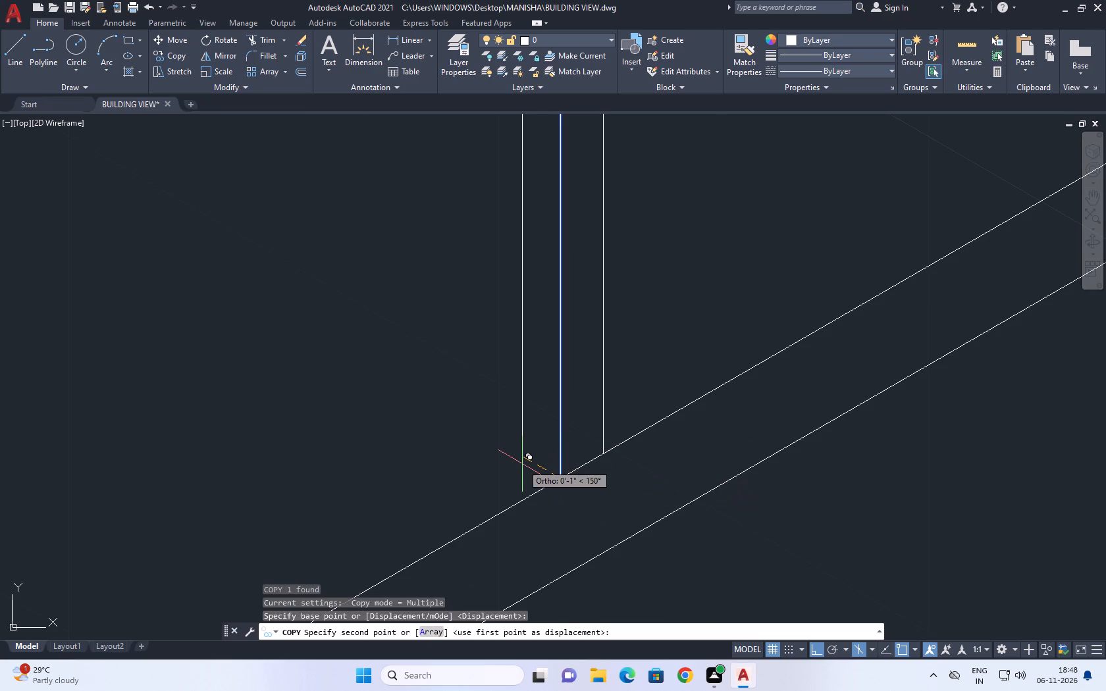
{"action": "type", "text": "0.5"}
{"action": "key", "text": "space"}
{"action": "key", "text": "Escape"}
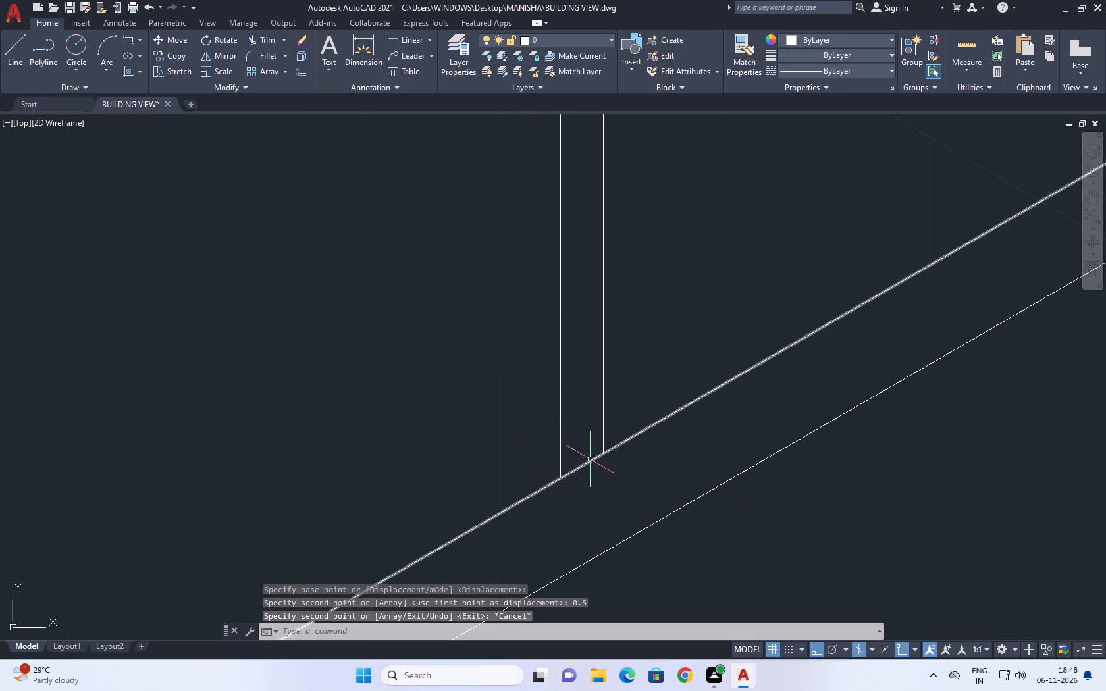
Draw a short line at the foot of each divider, joining the 0.5" copy's lower end to the adjacent divider line.
{"action": "key", "text": "l"}
{"action": "key", "text": "space"}
{"action": "left_click", "coordinate": [539, 467]}
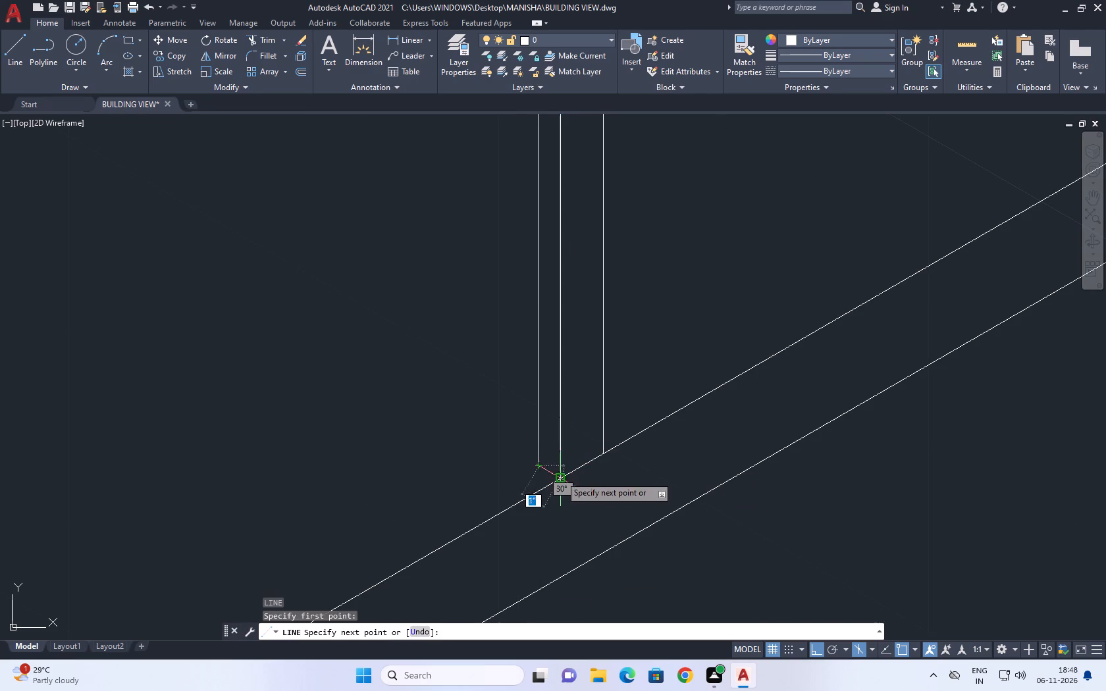
{"action": "left_click", "coordinate": [560, 476]}
{"action": "scroll", "coordinate": [585, 464], "scroll_direction": "down", "scroll_amount": 5}
{"action": "key", "text": "space"}
{"action": "key", "text": "space"}
{"action": "scroll", "coordinate": [683, 415], "scroll_direction": "up", "scroll_amount": 5}
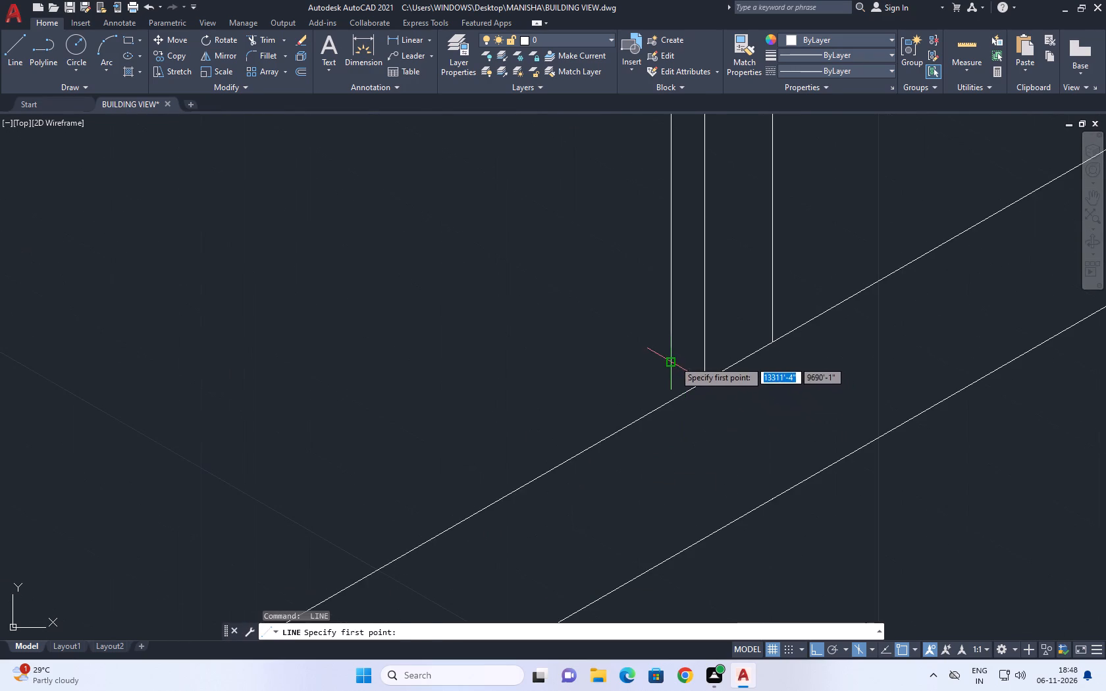
{"action": "left_click", "coordinate": [671, 359]}
{"action": "left_click", "coordinate": [708, 377]}
{"action": "scroll", "coordinate": [689, 491], "scroll_direction": "down", "scroll_amount": 8}
{"action": "key", "text": "space"}
Trim the upper ends of the two 0.5" divider copies where they project into the frame's upper strip.
{"action": "scroll", "coordinate": [676, 413], "scroll_direction": "up", "scroll_amount": 1}
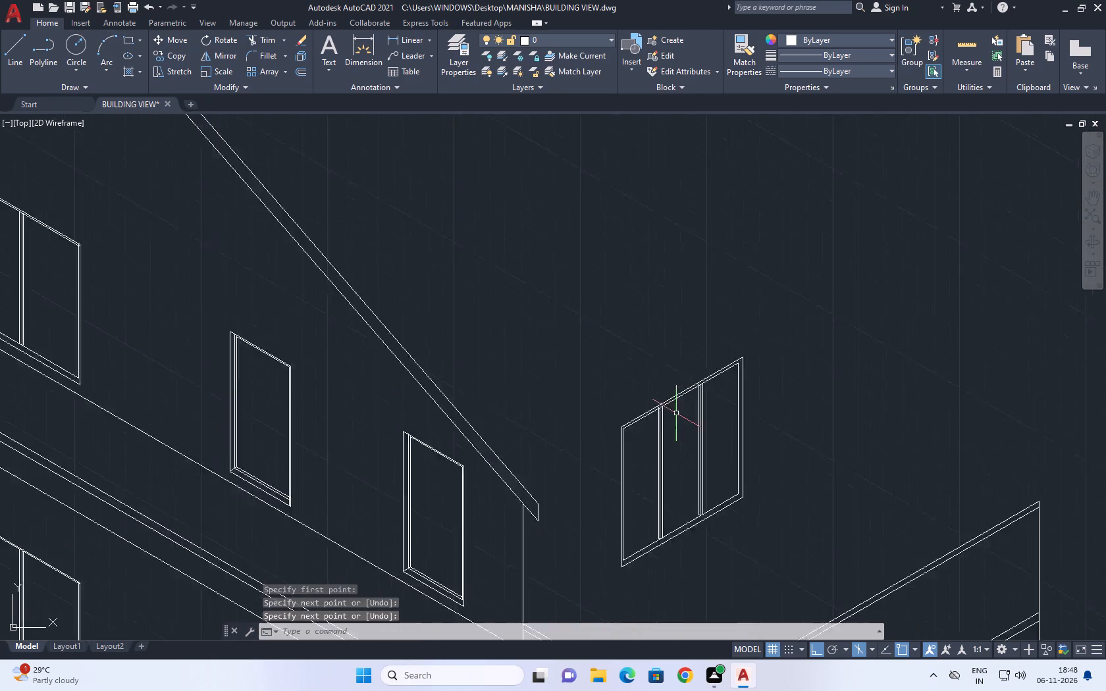
{"action": "scroll", "coordinate": [676, 413], "scroll_direction": "up", "scroll_amount": 3}
{"action": "type", "text": "tr"}
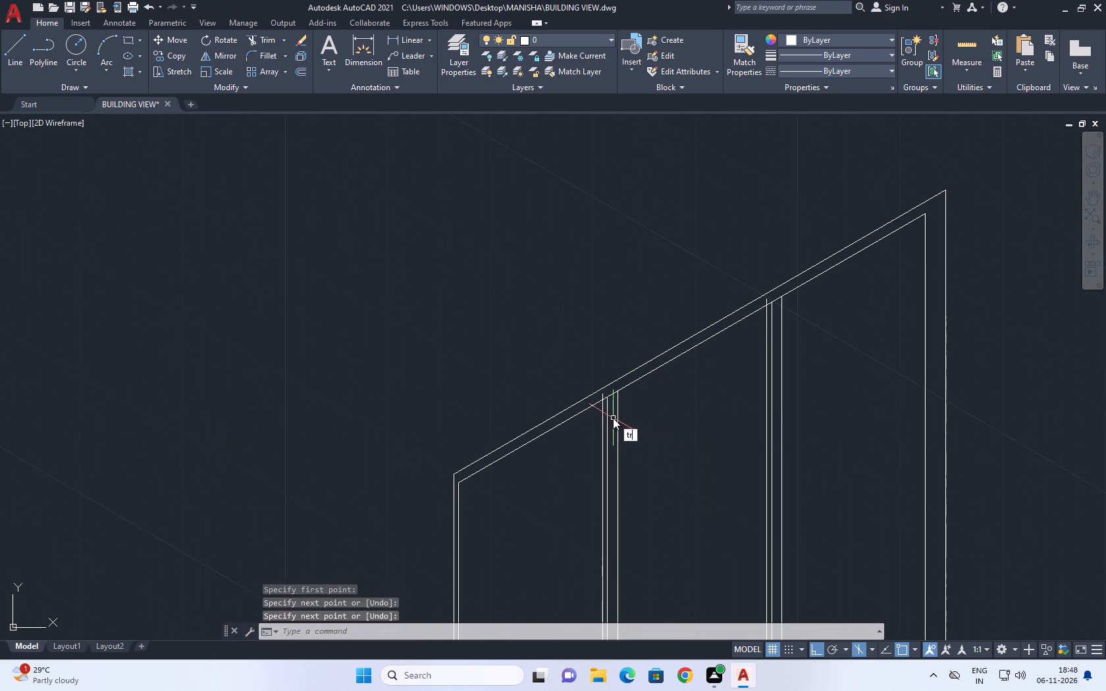
{"action": "key", "text": "space"}
{"action": "scroll", "coordinate": [608, 405], "scroll_direction": "up", "scroll_amount": 4}
{"action": "left_click", "coordinate": [621, 373]}
{"action": "left_click_drag", "start_coordinate": [575, 406], "coordinate": [565, 417]}
{"action": "scroll", "coordinate": [559, 415], "scroll_direction": "down", "scroll_amount": 3}
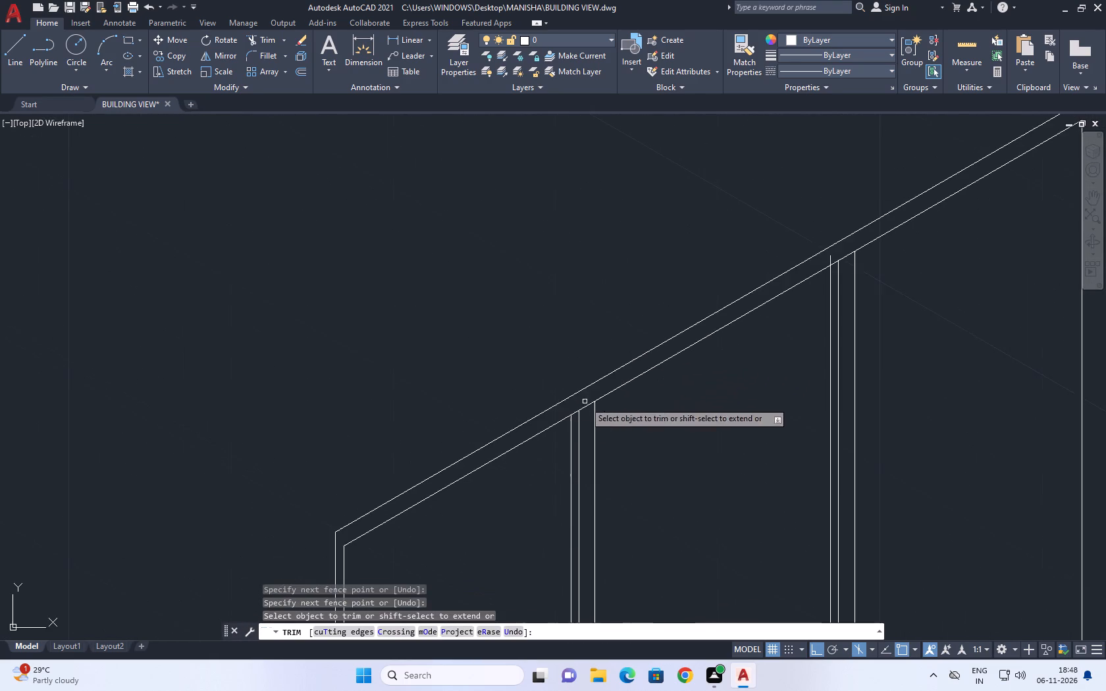
{"action": "middle_click_drag", "start_coordinate": [706, 355], "coordinate": [654, 403]}
{"action": "middle_click_drag", "start_coordinate": [718, 372], "coordinate": [637, 417]}
{"action": "scroll", "coordinate": [702, 363], "scroll_direction": "up", "scroll_amount": 2}
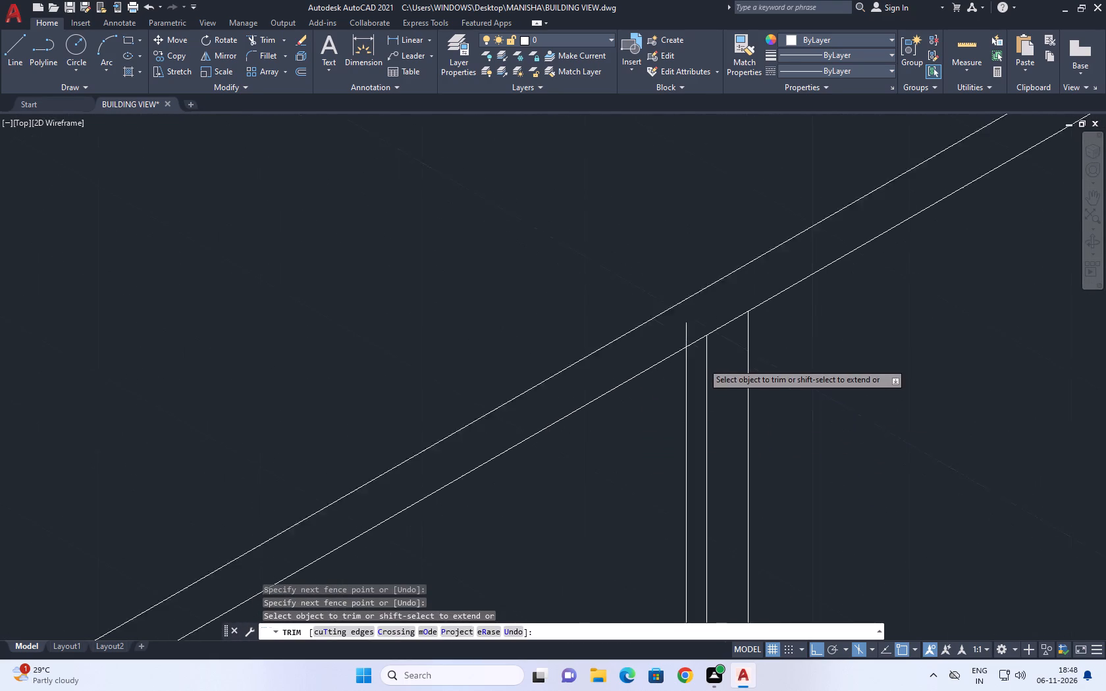
{"action": "scroll", "coordinate": [702, 362], "scroll_direction": "up", "scroll_amount": 1}
{"action": "left_click", "coordinate": [688, 303]}
{"action": "left_click", "coordinate": [643, 324]}
{"action": "scroll", "coordinate": [634, 336], "scroll_direction": "down", "scroll_amount": 4}
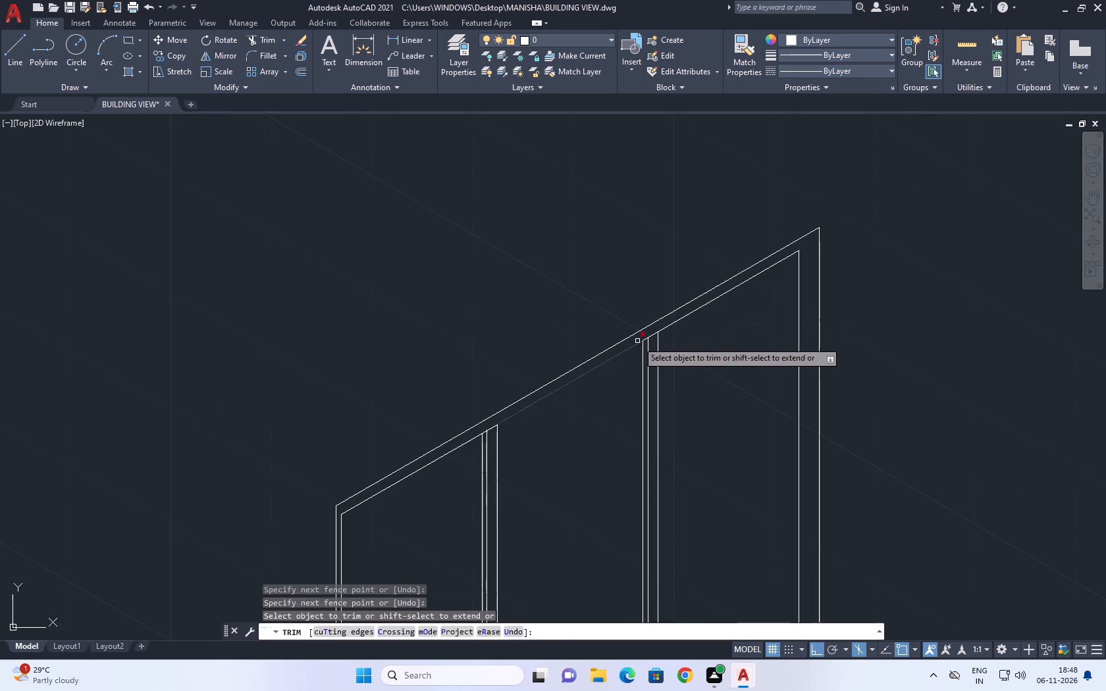
{"action": "key", "text": "Escape"}
Move the whole three-panel window along the 330° direction on the top isoplane, toward the parapet's front corner.
{"action": "scroll", "coordinate": [641, 332], "scroll_direction": "down", "scroll_amount": 5}
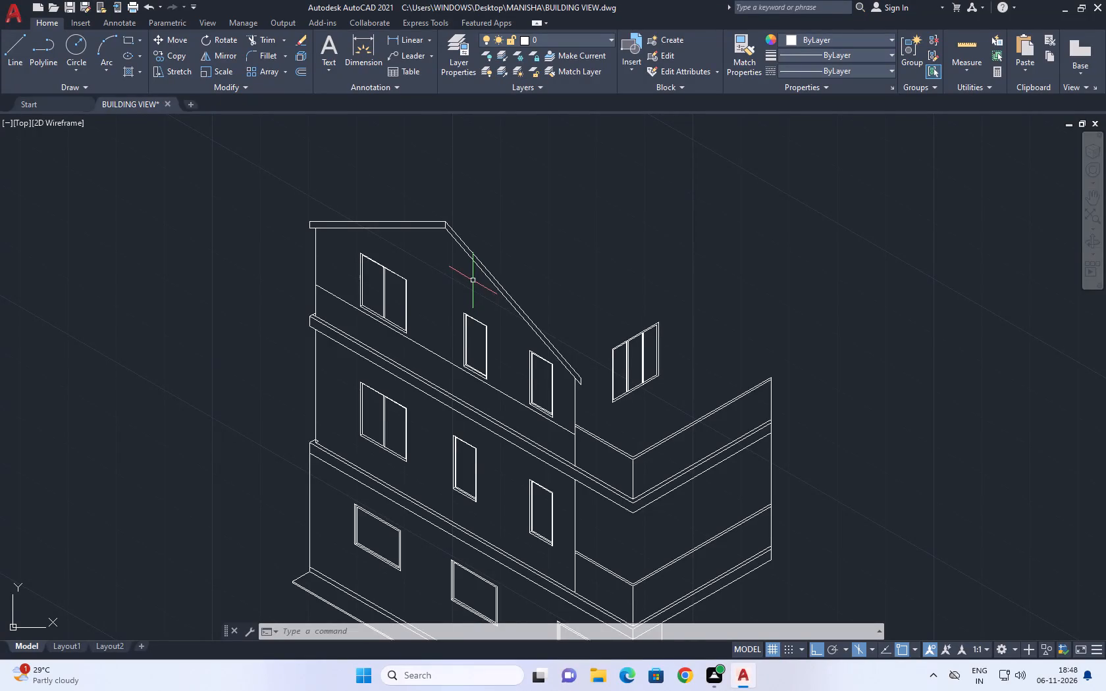
{"action": "middle_click_drag", "start_coordinate": [698, 400], "coordinate": [619, 295]}
{"action": "scroll", "coordinate": [558, 262], "scroll_direction": "up", "scroll_amount": 2}
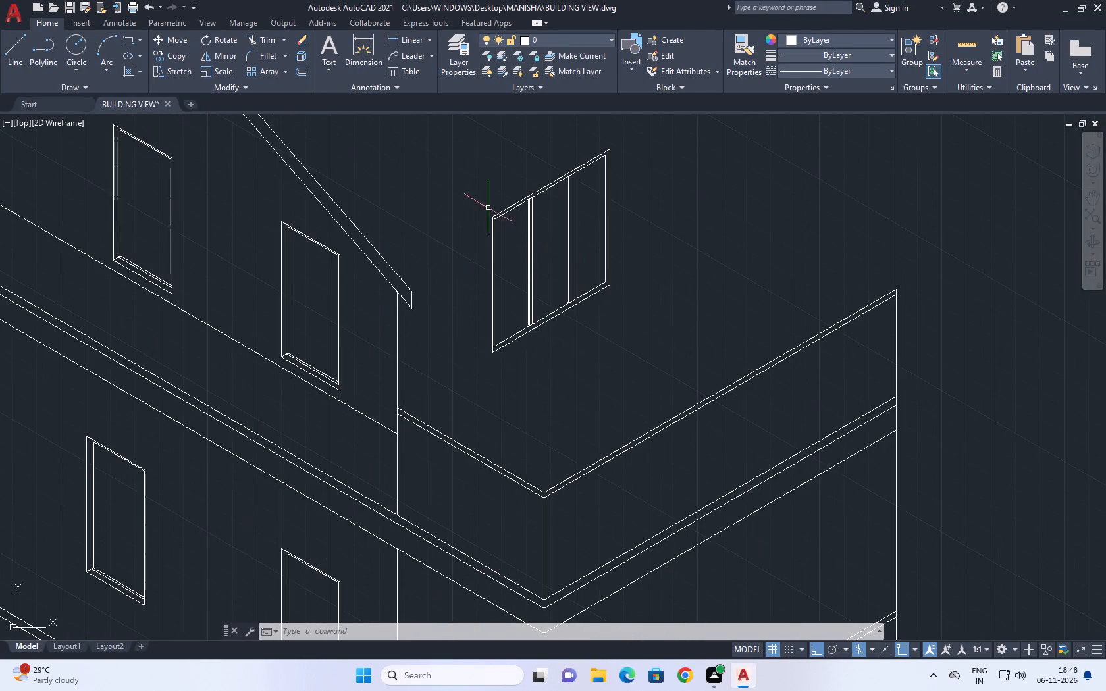
{"action": "middle_click_drag", "start_coordinate": [485, 189], "coordinate": [511, 256]}
{"action": "left_click", "coordinate": [497, 197]}
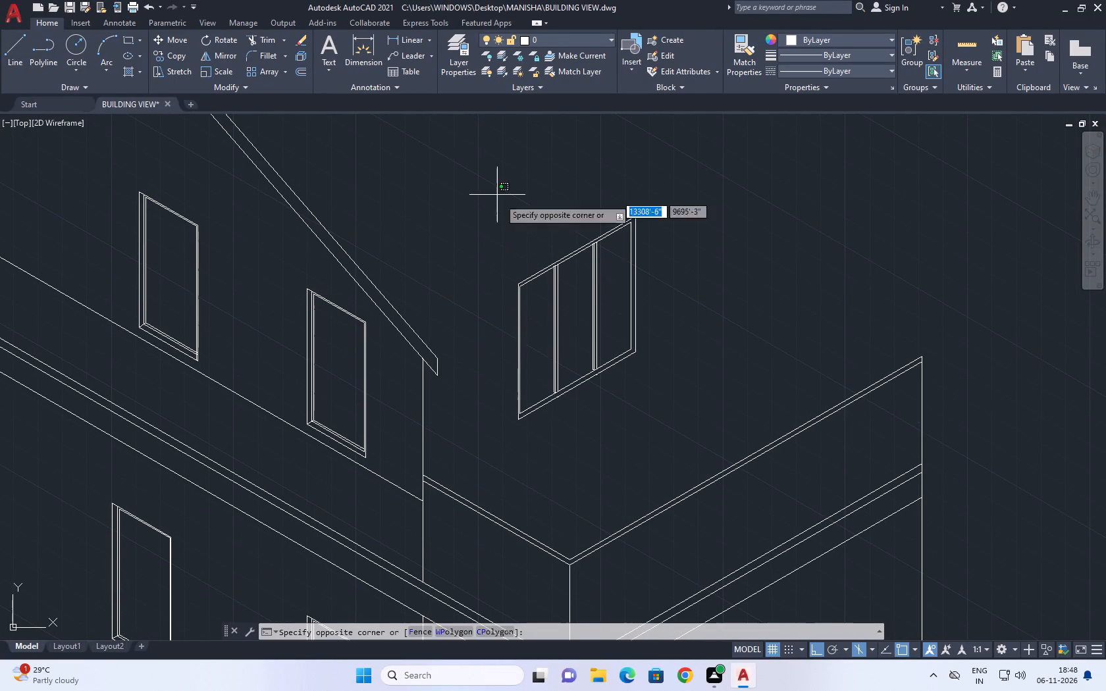
{"action": "left_click", "coordinate": [687, 453]}
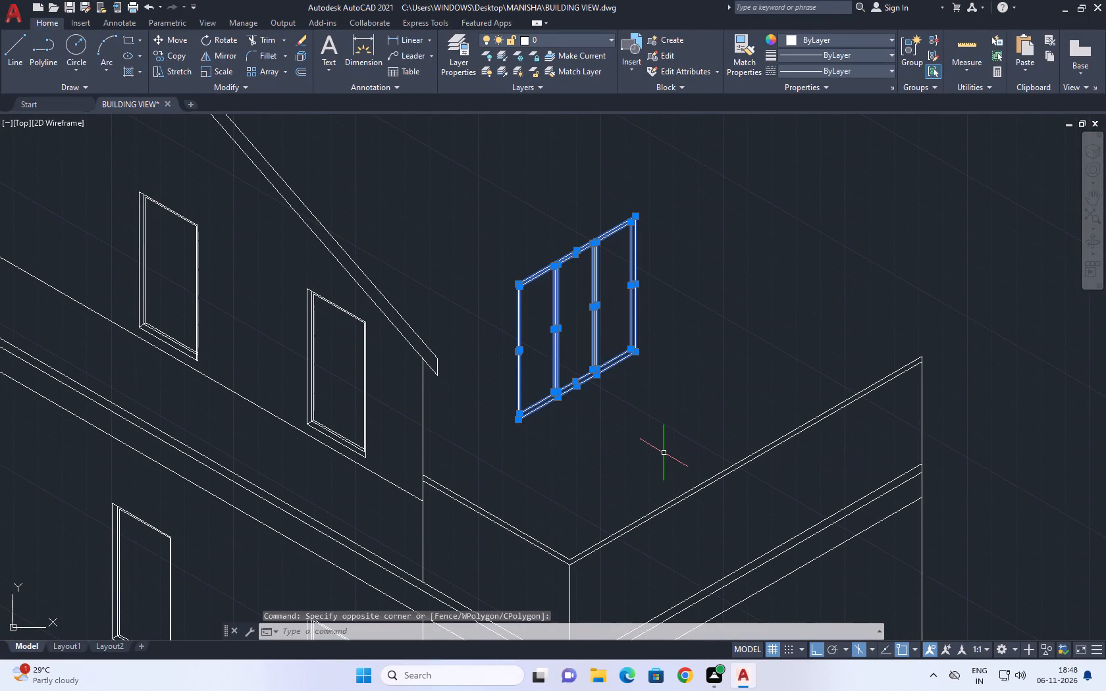
{"action": "left_click", "coordinate": [176, 41]}
{"action": "middle_click_drag", "start_coordinate": [594, 424], "coordinate": [434, 218]}
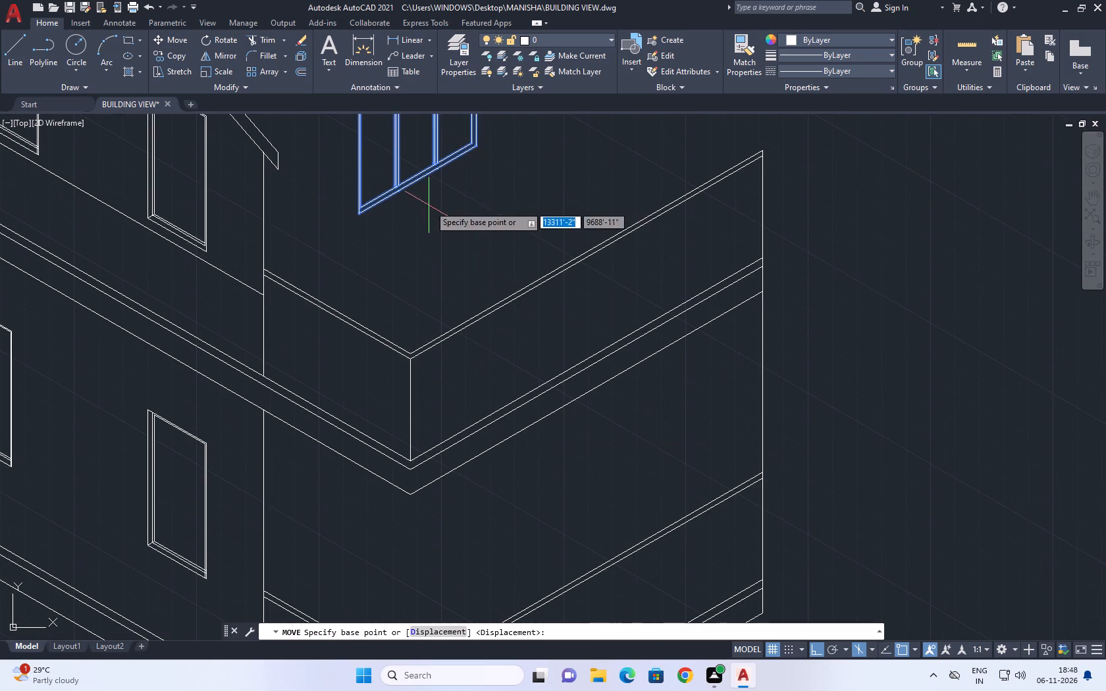
{"action": "left_click", "coordinate": [483, 147]}
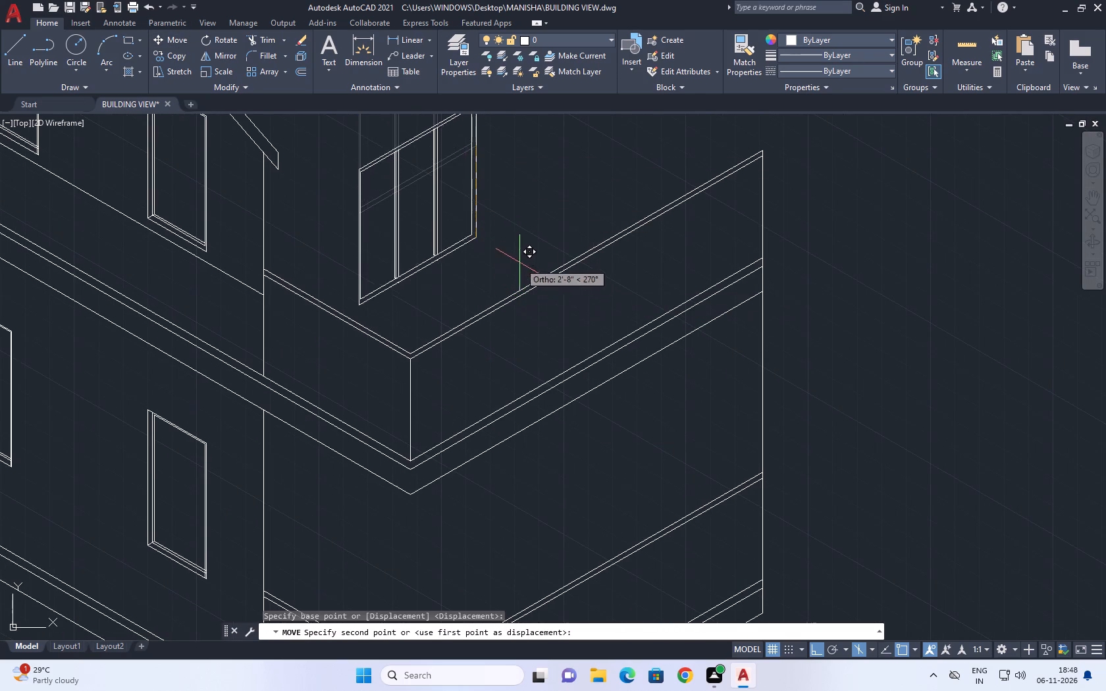
{"action": "middle_click_drag", "start_coordinate": [519, 259], "coordinate": [518, 285]}
{"action": "key", "text": "F5"}
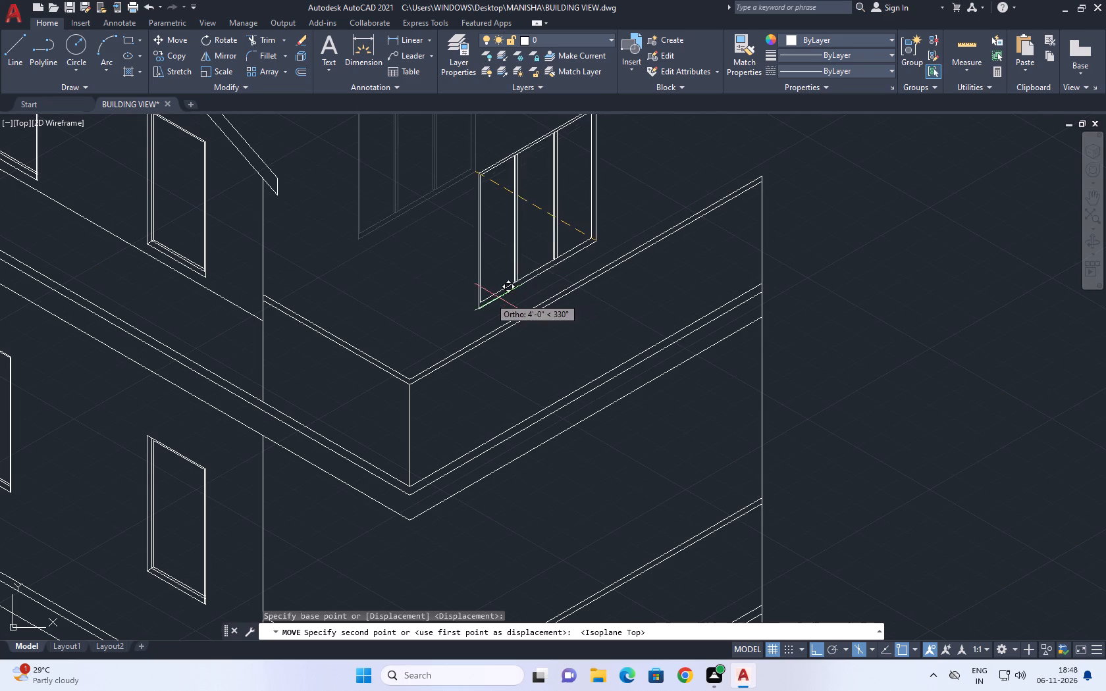
{"action": "left_click", "coordinate": [521, 264]}
{"action": "middle_click_drag", "start_coordinate": [591, 195], "coordinate": [594, 261]}
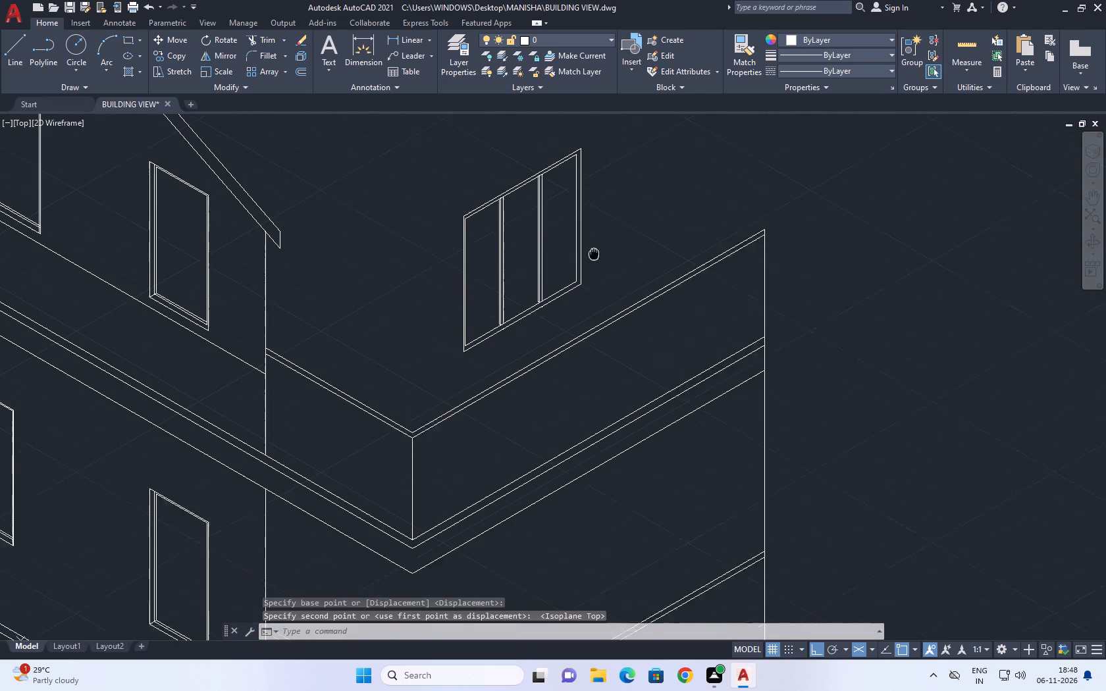
{"action": "middle_click_drag", "start_coordinate": [594, 261], "coordinate": [594, 262]}
Move the whole three-panel window along the 210° direction, using its lower-left corner as base point.
{"action": "left_click", "coordinate": [418, 130]}
{"action": "left_click", "coordinate": [621, 383]}
{"action": "middle_click_drag", "start_coordinate": [567, 374], "coordinate": [589, 349]}
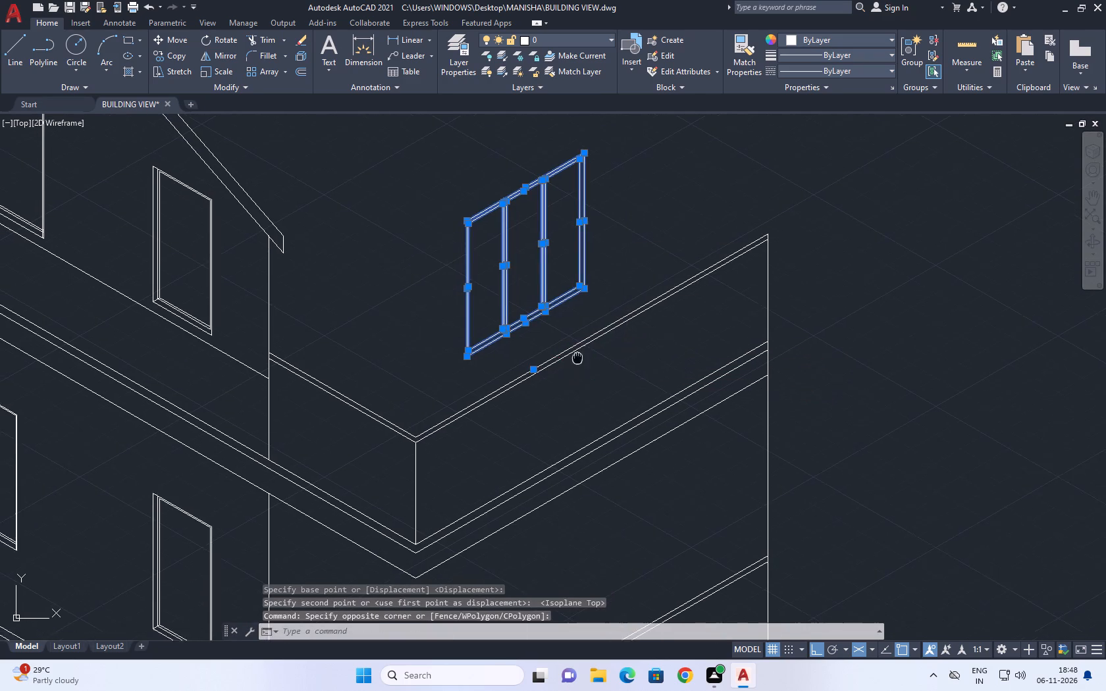
{"action": "middle_click_drag", "start_coordinate": [589, 349], "coordinate": [596, 326]}
{"action": "scroll", "coordinate": [567, 340], "scroll_direction": "up", "scroll_amount": 5}
{"action": "scroll", "coordinate": [535, 303], "scroll_direction": "down", "scroll_amount": 5}
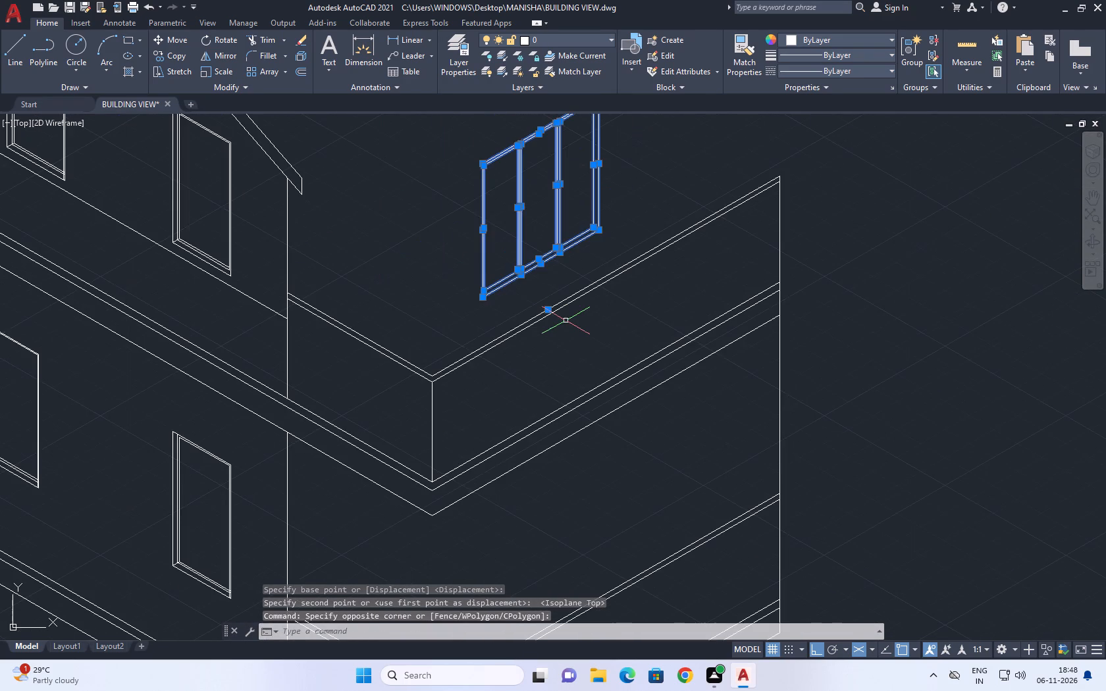
{"action": "type", "text": "m"}
{"action": "key", "text": "space"}
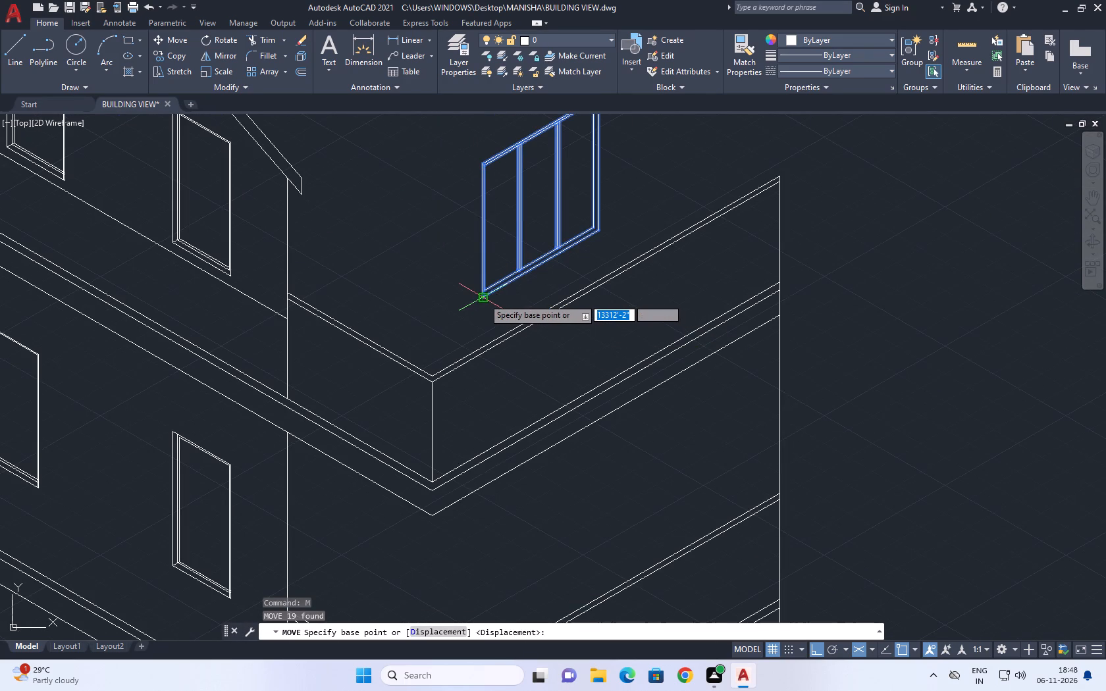
{"action": "left_click", "coordinate": [483, 298]}
{"action": "scroll", "coordinate": [483, 298], "scroll_direction": "down", "scroll_amount": 1}
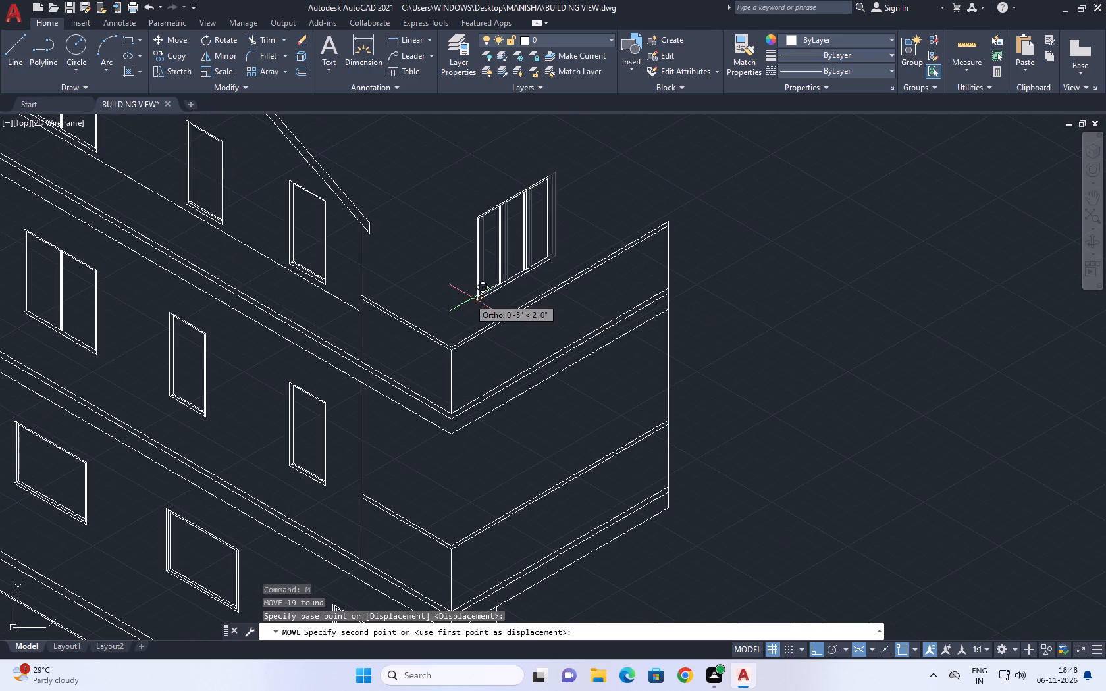
{"action": "scroll", "coordinate": [426, 315], "scroll_direction": "up", "scroll_amount": 2}
{"action": "left_click", "coordinate": [433, 322]}
Draw a 30° line from where the parapet's upper edge meets the wall corner, extending across and past the window.
{"action": "middle_click_drag", "start_coordinate": [433, 261], "coordinate": [460, 340]}
{"action": "key", "text": "k"}
{"action": "key", "text": "l"}
{"action": "key", "text": "space"}
{"action": "key", "text": "Escape"}
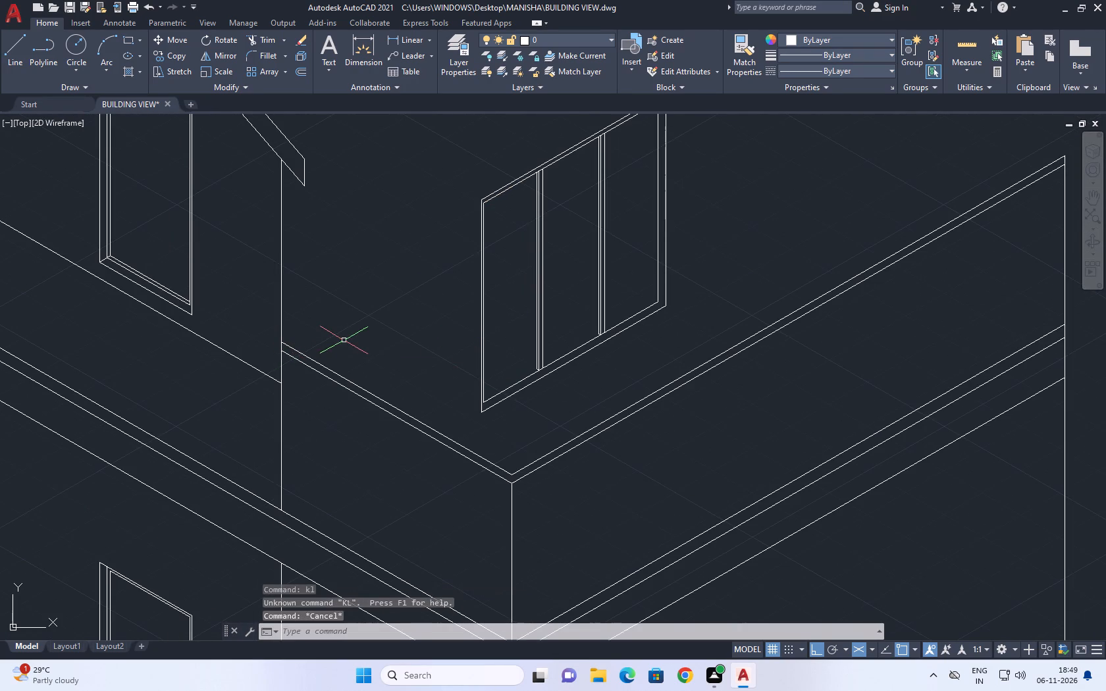
{"action": "key", "text": "l"}
{"action": "key", "text": "space"}
{"action": "left_click", "coordinate": [283, 343]}
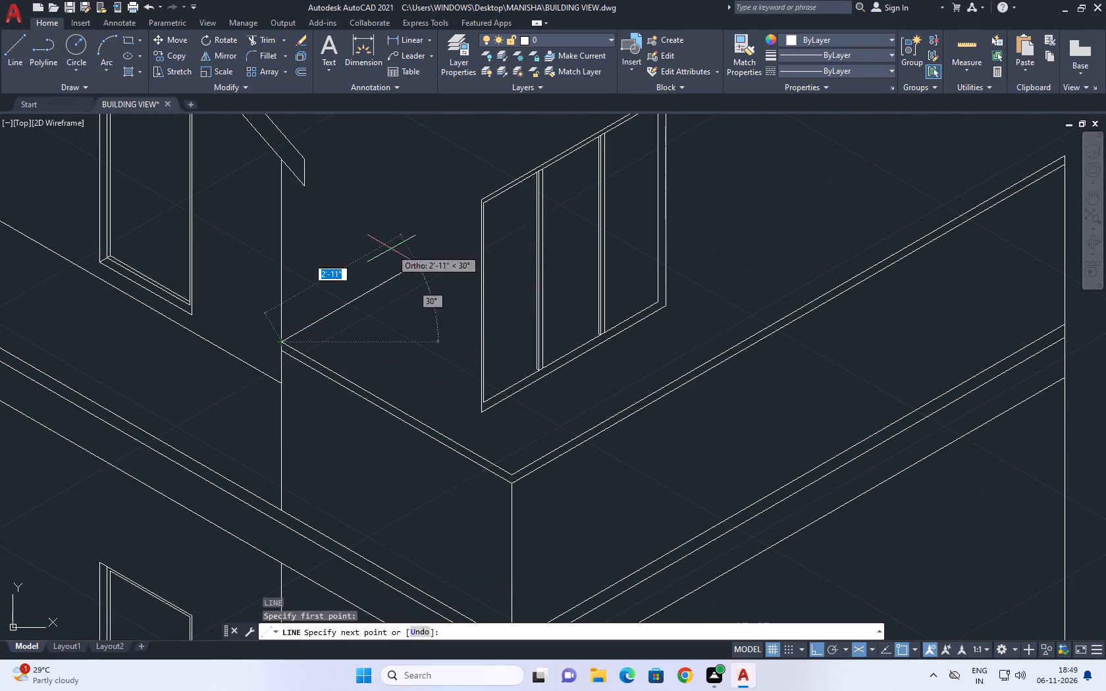
{"action": "middle_click_drag", "start_coordinate": [479, 175], "coordinate": [423, 257]}
{"action": "left_click", "coordinate": [691, 189]}
{"action": "key", "text": "Escape"}
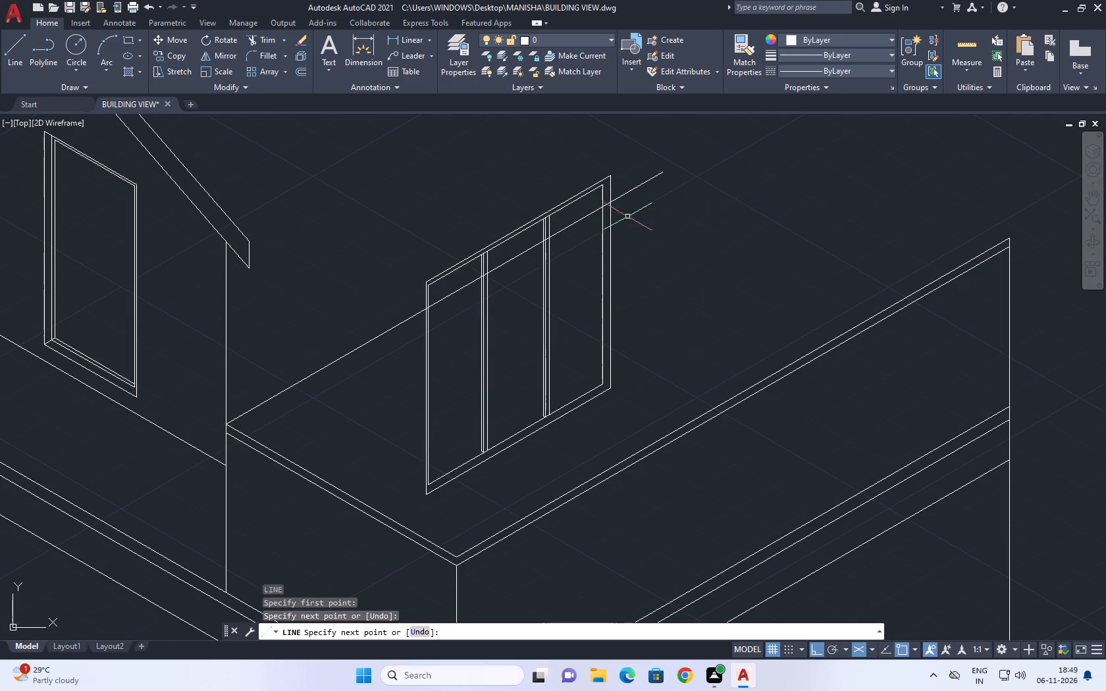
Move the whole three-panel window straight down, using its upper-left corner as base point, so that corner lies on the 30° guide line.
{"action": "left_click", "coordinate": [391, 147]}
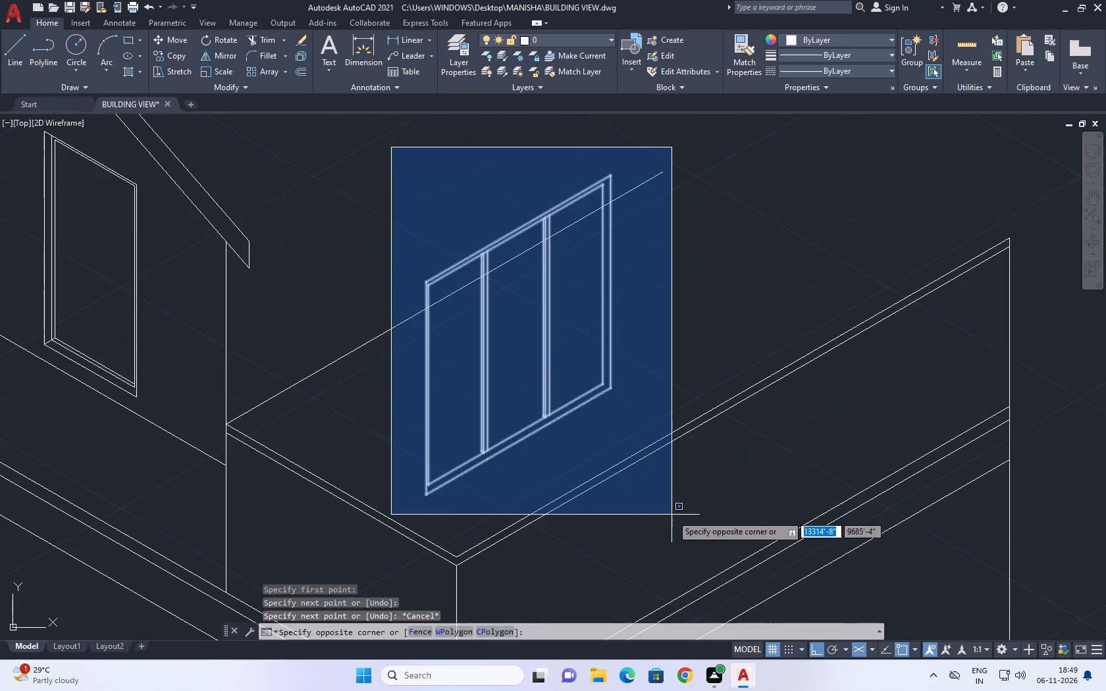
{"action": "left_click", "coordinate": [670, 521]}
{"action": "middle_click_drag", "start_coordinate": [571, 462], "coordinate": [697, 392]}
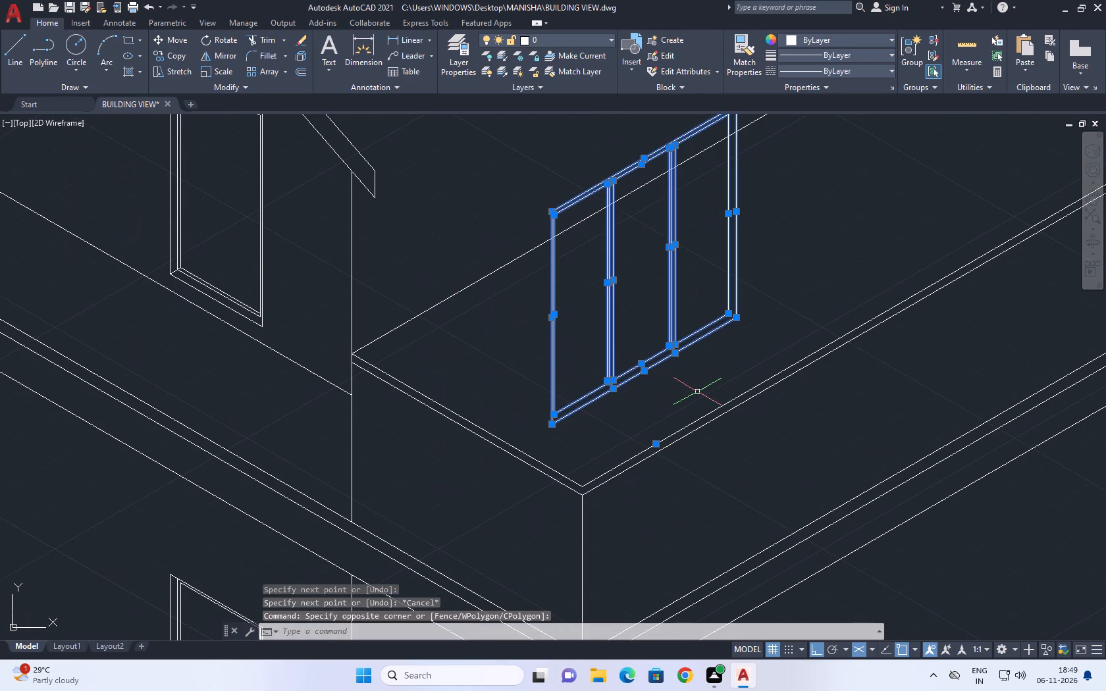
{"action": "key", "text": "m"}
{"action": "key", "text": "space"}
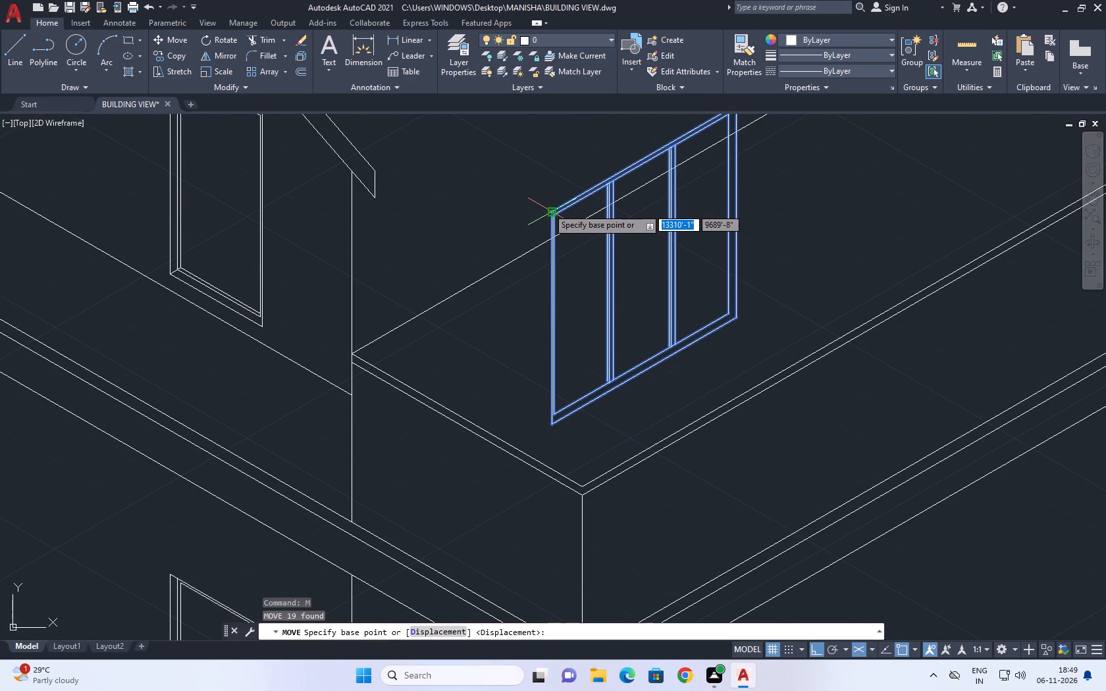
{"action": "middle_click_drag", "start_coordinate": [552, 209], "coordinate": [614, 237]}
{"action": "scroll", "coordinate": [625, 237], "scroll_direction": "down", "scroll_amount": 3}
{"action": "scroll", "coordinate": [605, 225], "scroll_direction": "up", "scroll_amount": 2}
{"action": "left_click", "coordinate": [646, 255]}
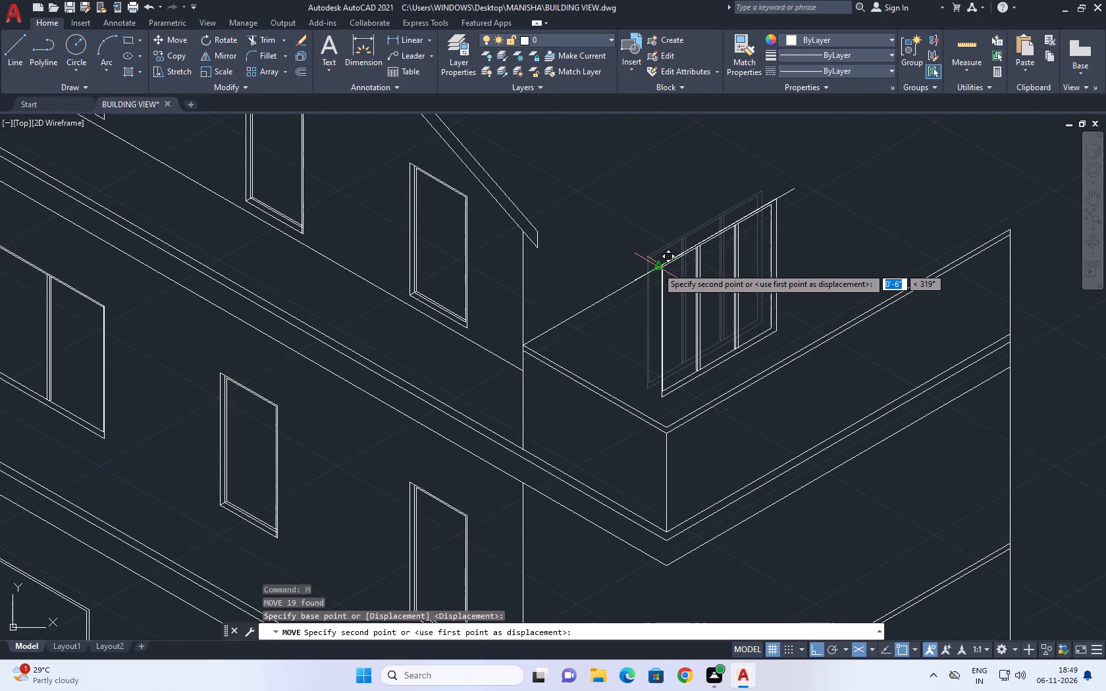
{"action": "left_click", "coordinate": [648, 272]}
Erase the 30° guide line running from the wall corner across the top of the three-panel window.
{"action": "scroll", "coordinate": [799, 140], "scroll_direction": "up", "scroll_amount": 2}
{"action": "scroll", "coordinate": [722, 315], "scroll_direction": "up", "scroll_amount": 2}
{"action": "left_click_drag", "start_coordinate": [814, 290], "coordinate": [795, 255]}
{"action": "left_click_drag", "start_coordinate": [739, 209], "coordinate": [728, 214]}
{"action": "scroll", "coordinate": [759, 232], "scroll_direction": "down", "scroll_amount": 5}
{"action": "key", "text": "Delete"}
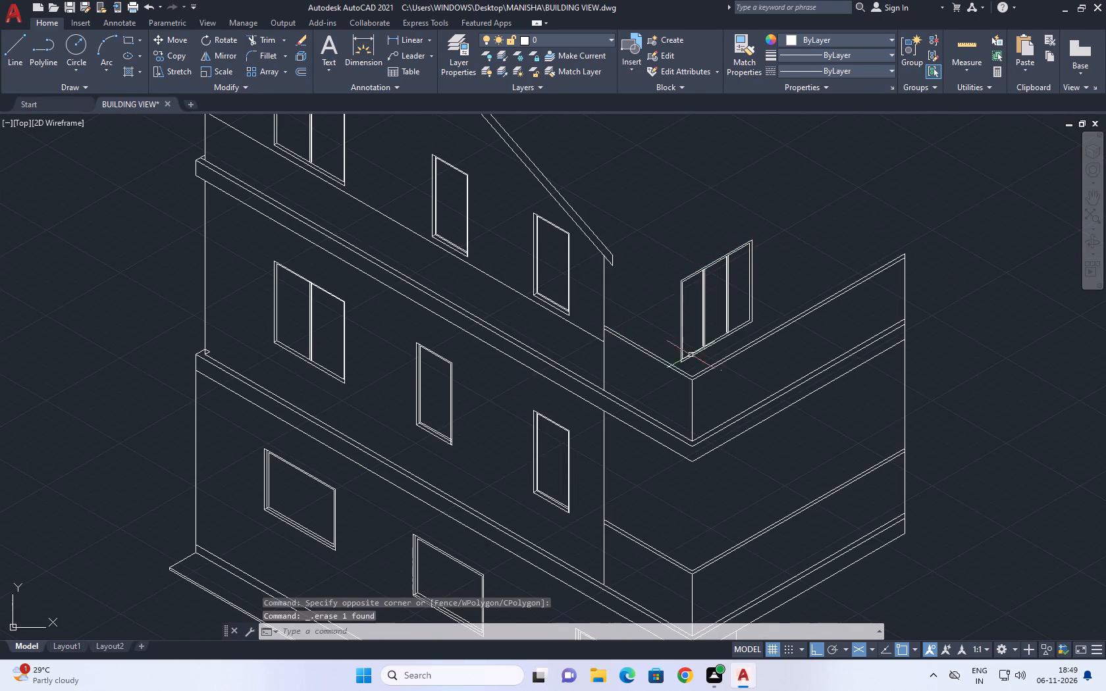
Erase the tiny stray line just below the three-panel window, near the upper parapet's front corner.
{"action": "scroll", "coordinate": [698, 374], "scroll_direction": "up", "scroll_amount": 3}
{"action": "left_click_drag", "start_coordinate": [718, 342], "coordinate": [722, 349]}
{"action": "left_click", "coordinate": [795, 476]}
{"action": "key", "text": "Delete"}
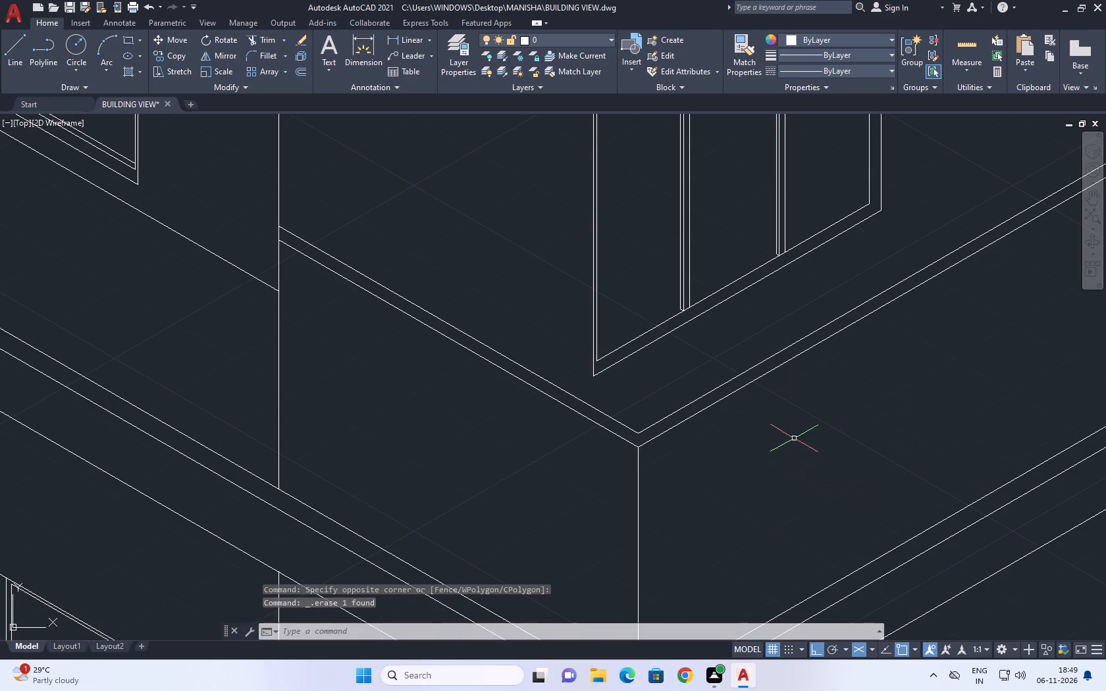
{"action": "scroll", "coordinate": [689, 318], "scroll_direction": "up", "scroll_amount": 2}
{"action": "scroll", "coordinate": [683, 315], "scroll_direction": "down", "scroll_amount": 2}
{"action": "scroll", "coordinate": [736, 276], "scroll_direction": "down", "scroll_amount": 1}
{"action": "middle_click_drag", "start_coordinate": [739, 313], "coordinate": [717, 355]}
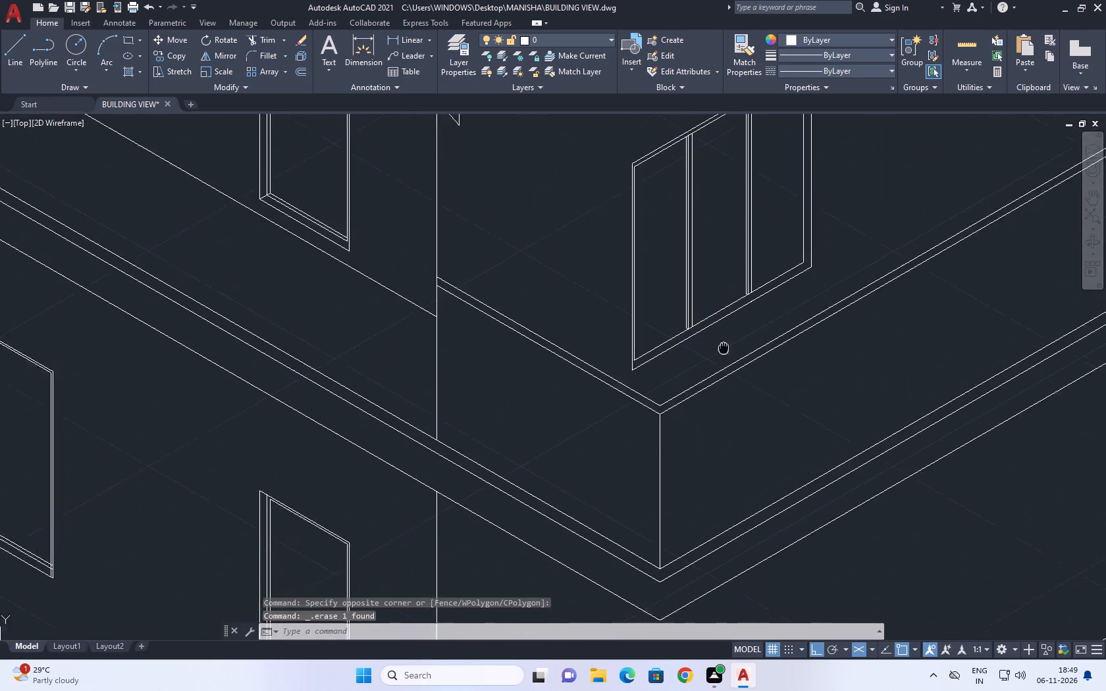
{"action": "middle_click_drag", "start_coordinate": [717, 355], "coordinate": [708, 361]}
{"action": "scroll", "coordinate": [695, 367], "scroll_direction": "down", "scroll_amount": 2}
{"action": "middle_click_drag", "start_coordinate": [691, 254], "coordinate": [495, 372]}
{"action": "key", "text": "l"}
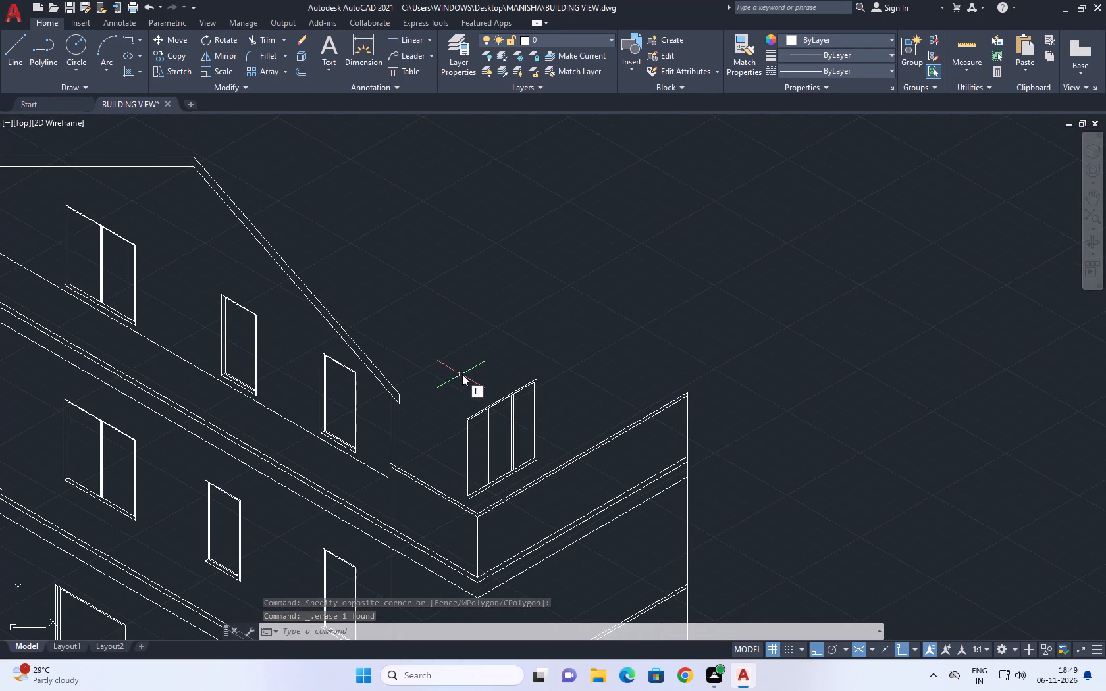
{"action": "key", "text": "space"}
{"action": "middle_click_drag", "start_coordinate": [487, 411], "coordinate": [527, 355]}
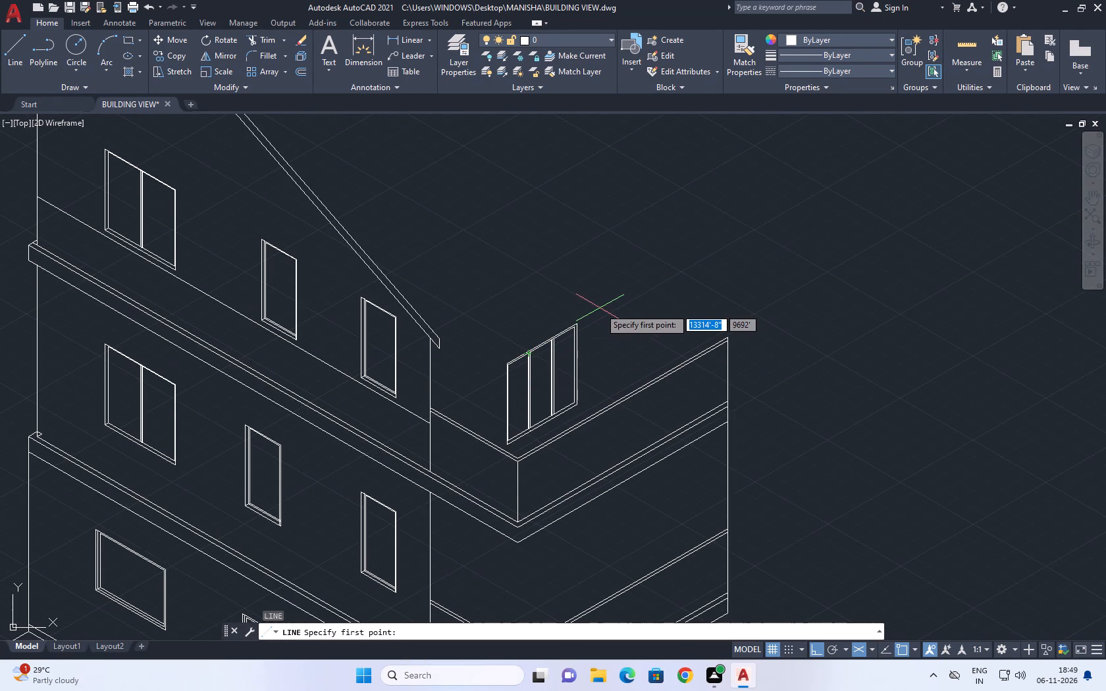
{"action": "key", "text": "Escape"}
Trim away the far outer vertical edge of the right-hand side between the upper balcony slab and the lower parapet.
{"action": "scroll", "coordinate": [570, 350], "scroll_direction": "down", "scroll_amount": 1}
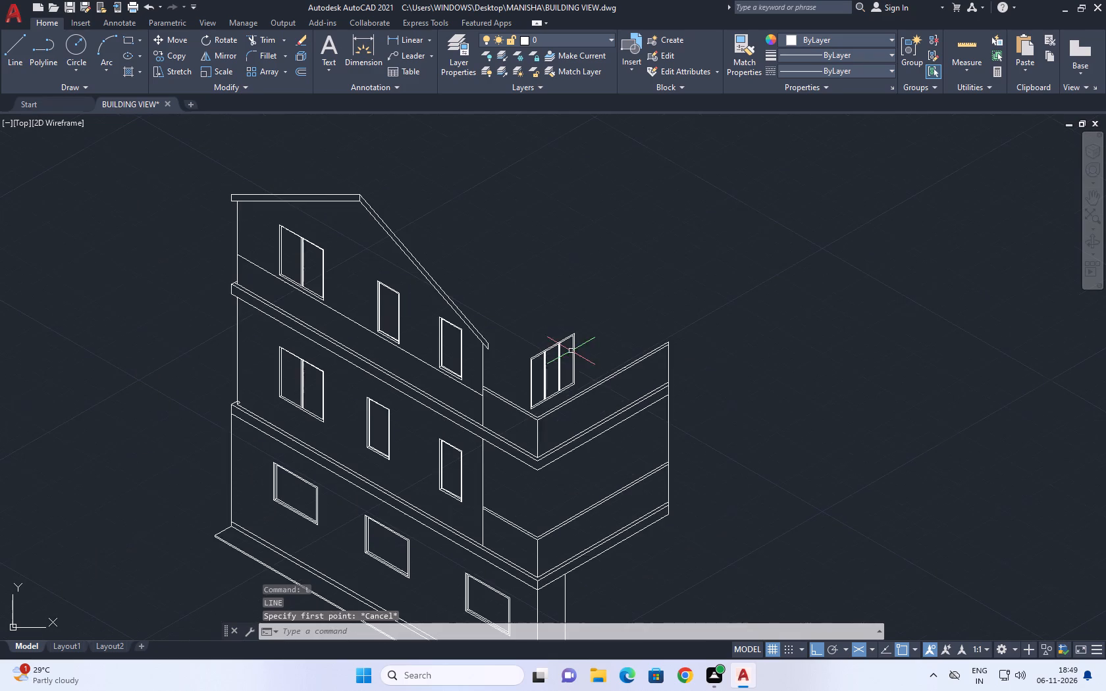
{"action": "middle_click_drag", "start_coordinate": [634, 317], "coordinate": [513, 308]}
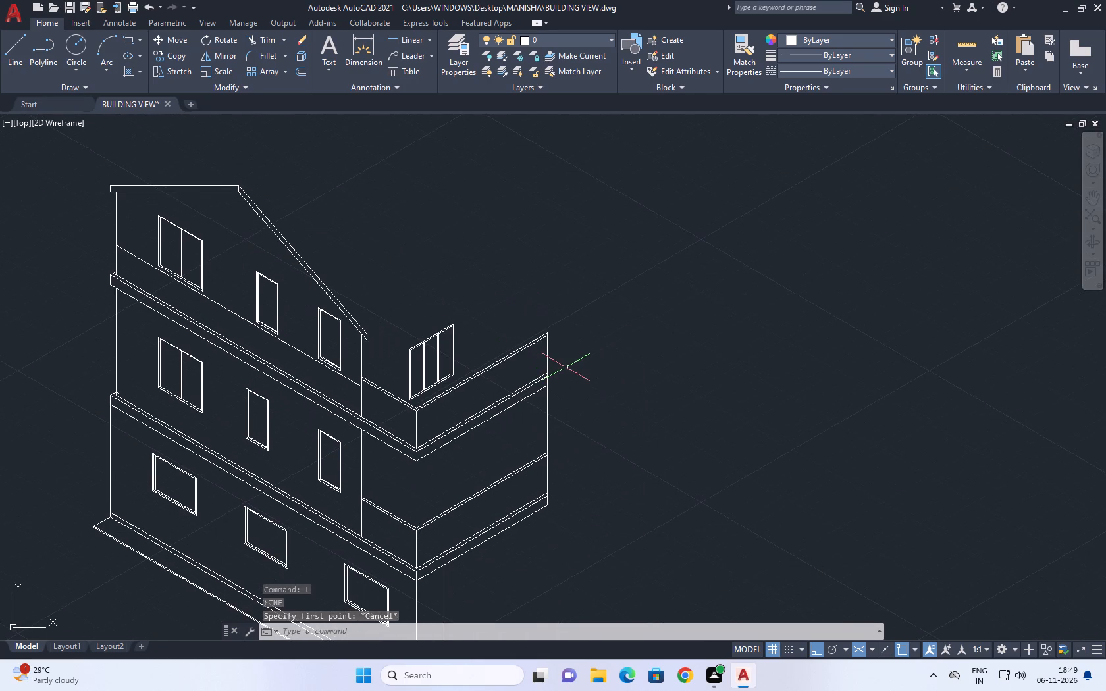
{"action": "scroll", "coordinate": [525, 323], "scroll_direction": "up", "scroll_amount": 2}
{"action": "middle_click_drag", "start_coordinate": [597, 321], "coordinate": [623, 284]}
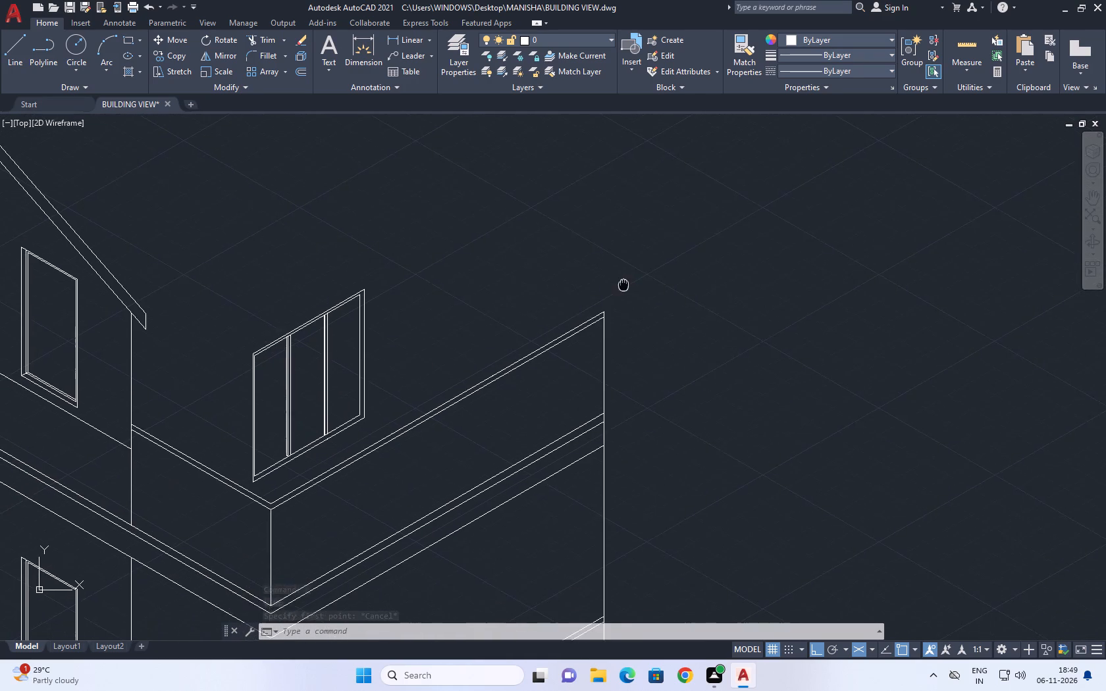
{"action": "middle_click_drag", "start_coordinate": [623, 284], "coordinate": [589, 240]}
{"action": "middle_click_drag", "start_coordinate": [632, 484], "coordinate": [650, 247]}
{"action": "middle_click_drag", "start_coordinate": [581, 309], "coordinate": [648, 290]}
{"action": "type", "text": "tr"}
{"action": "key", "text": "space"}
{"action": "left_click_drag", "start_coordinate": [601, 302], "coordinate": [616, 290]}
{"action": "left_click_drag", "start_coordinate": [696, 238], "coordinate": [702, 233]}
{"action": "left_click_drag", "start_coordinate": [607, 288], "coordinate": [601, 292]}
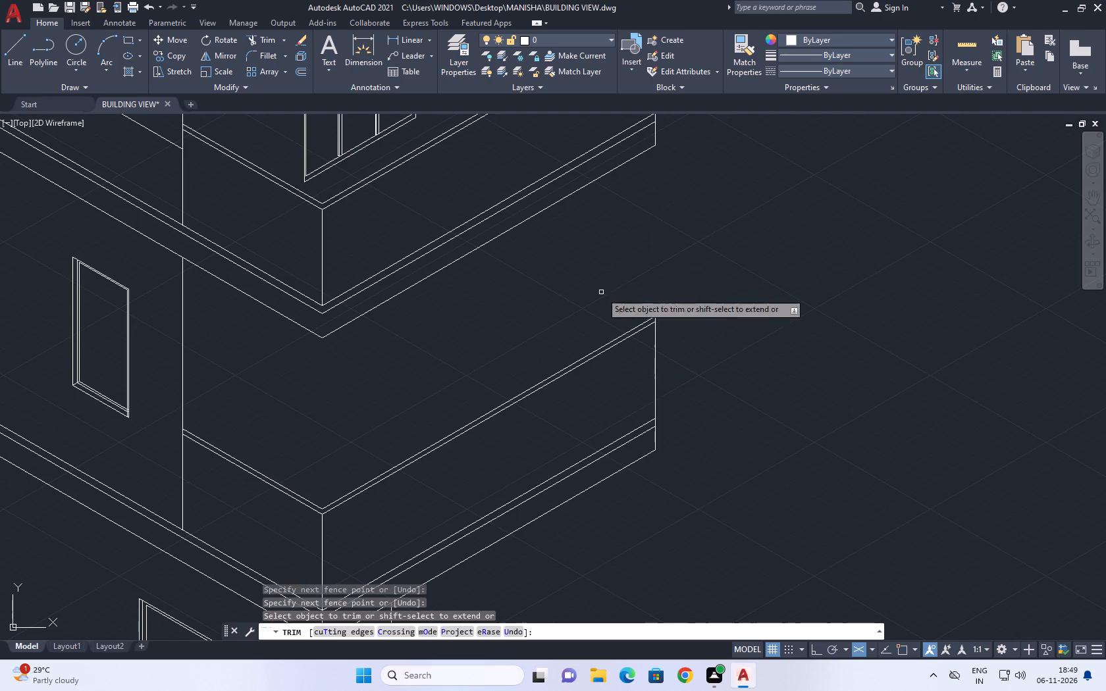
{"action": "scroll", "coordinate": [679, 261], "scroll_direction": "down", "scroll_amount": 2}
{"action": "key", "text": "Escape"}
Erase the slanted line running across the front wall just beneath the top-floor windows.
{"action": "middle_click_drag", "start_coordinate": [546, 194], "coordinate": [566, 306]}
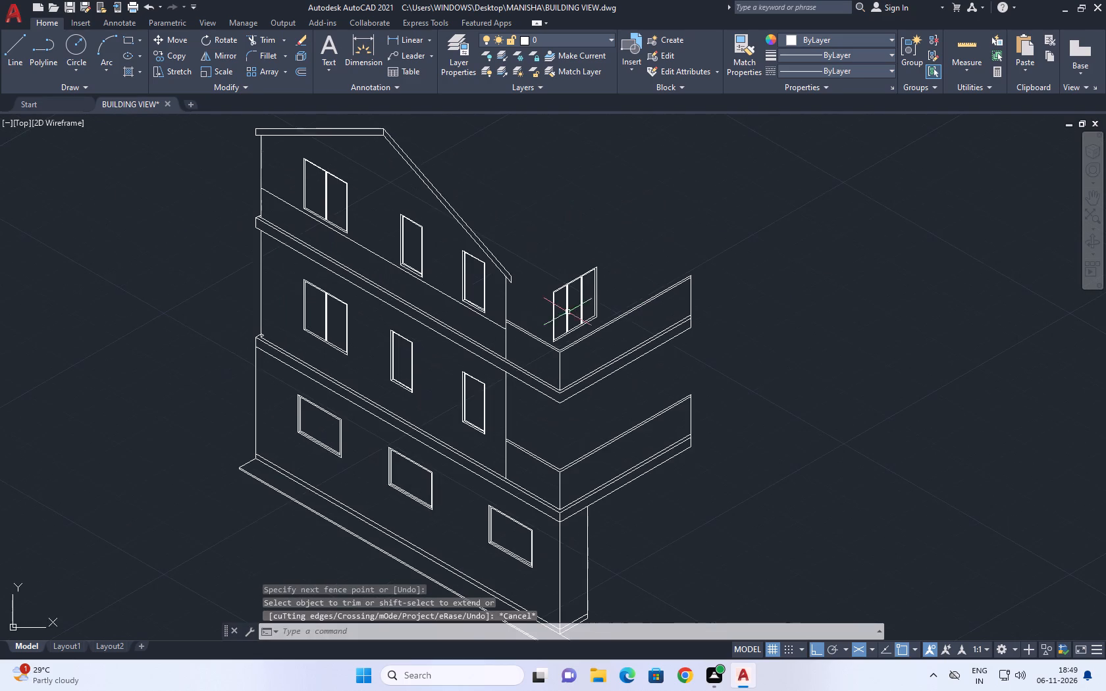
{"action": "scroll", "coordinate": [515, 319], "scroll_direction": "up", "scroll_amount": 1}
{"action": "middle_click_drag", "start_coordinate": [535, 278], "coordinate": [526, 307]}
{"action": "scroll", "coordinate": [526, 307], "scroll_direction": "up", "scroll_amount": 1}
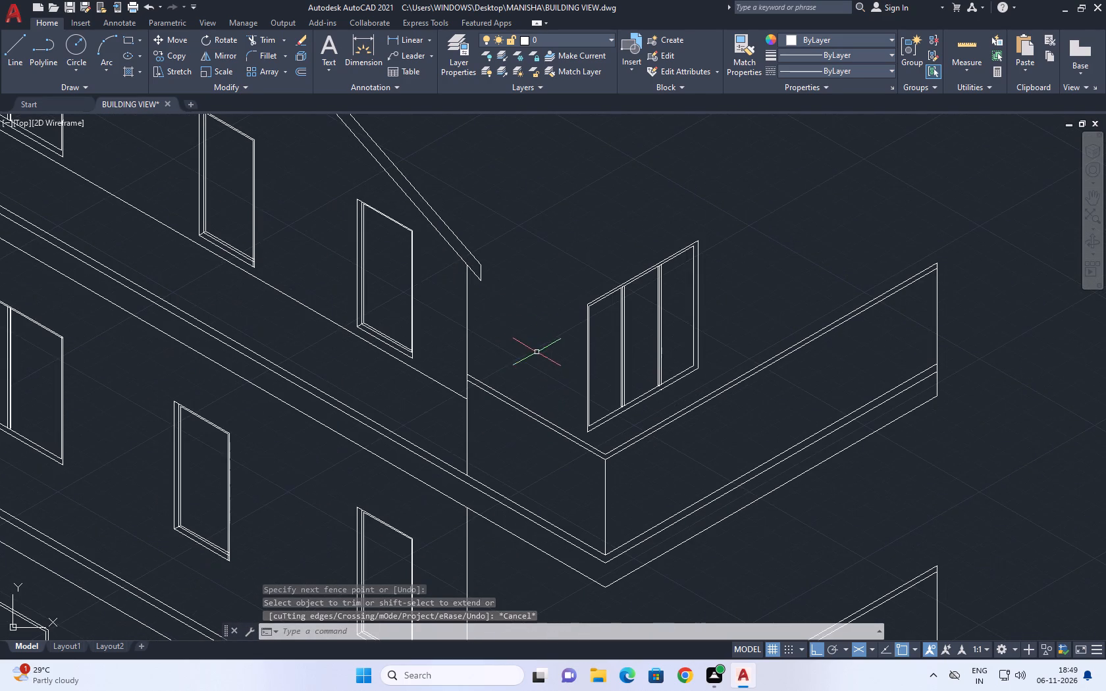
{"action": "middle_click_drag", "start_coordinate": [515, 370], "coordinate": [638, 347]}
{"action": "scroll", "coordinate": [638, 347], "scroll_direction": "down", "scroll_amount": 2}
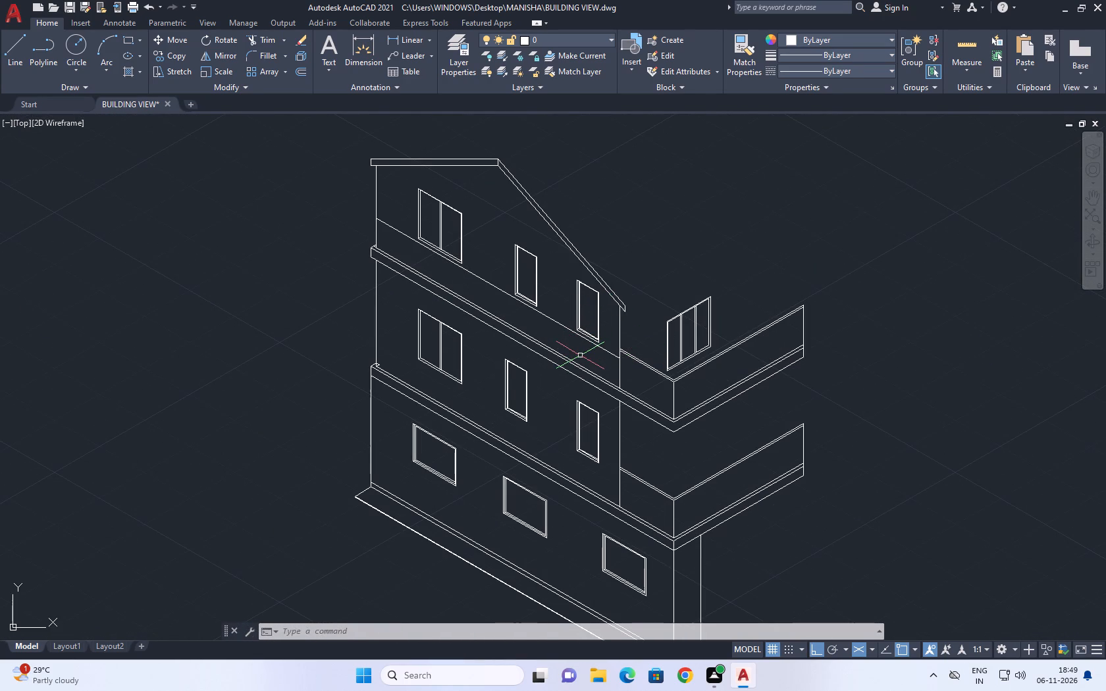
{"action": "scroll", "coordinate": [602, 351], "scroll_direction": "up", "scroll_amount": 1}
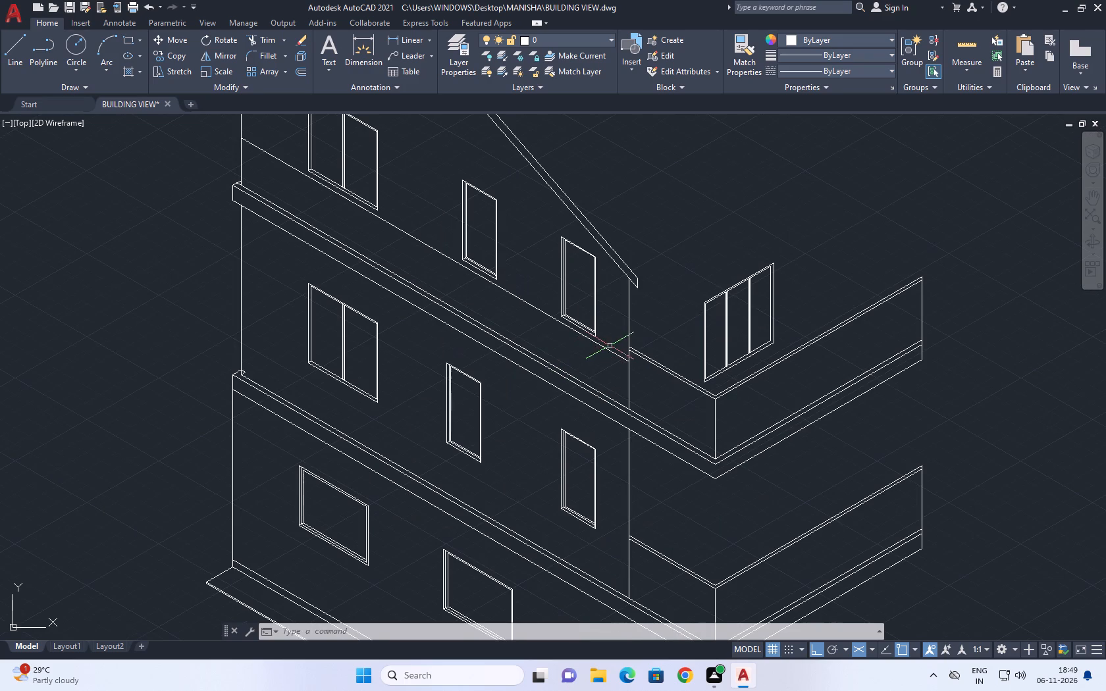
{"action": "left_click", "coordinate": [609, 346]}
{"action": "left_click", "coordinate": [597, 357]}
{"action": "key", "text": "Delete"}
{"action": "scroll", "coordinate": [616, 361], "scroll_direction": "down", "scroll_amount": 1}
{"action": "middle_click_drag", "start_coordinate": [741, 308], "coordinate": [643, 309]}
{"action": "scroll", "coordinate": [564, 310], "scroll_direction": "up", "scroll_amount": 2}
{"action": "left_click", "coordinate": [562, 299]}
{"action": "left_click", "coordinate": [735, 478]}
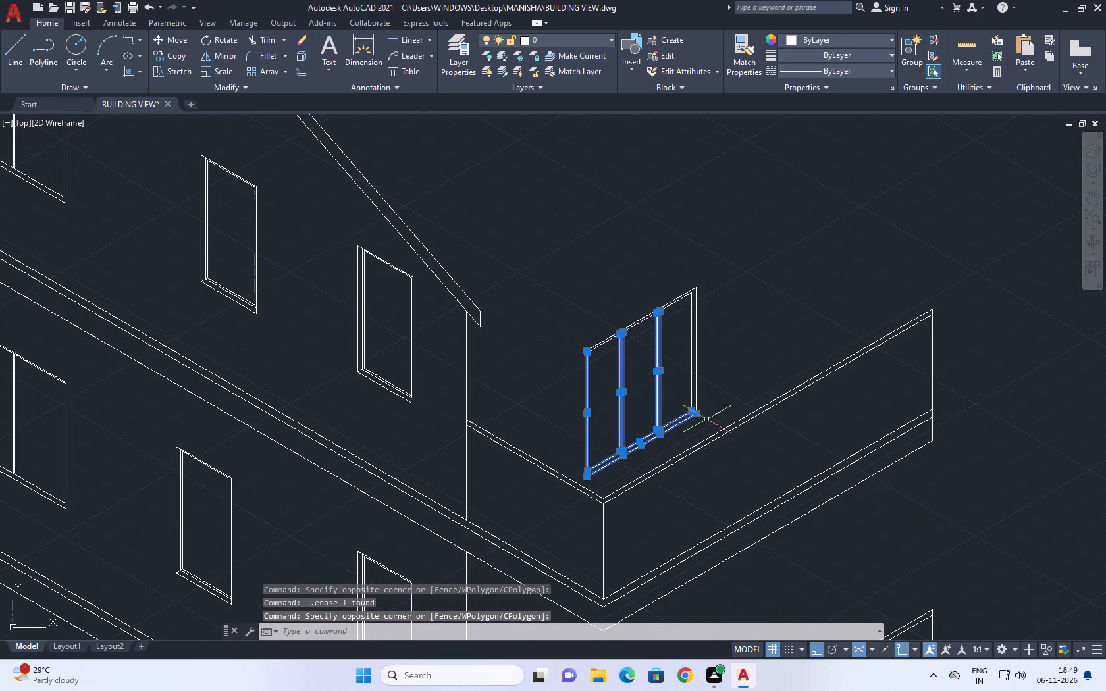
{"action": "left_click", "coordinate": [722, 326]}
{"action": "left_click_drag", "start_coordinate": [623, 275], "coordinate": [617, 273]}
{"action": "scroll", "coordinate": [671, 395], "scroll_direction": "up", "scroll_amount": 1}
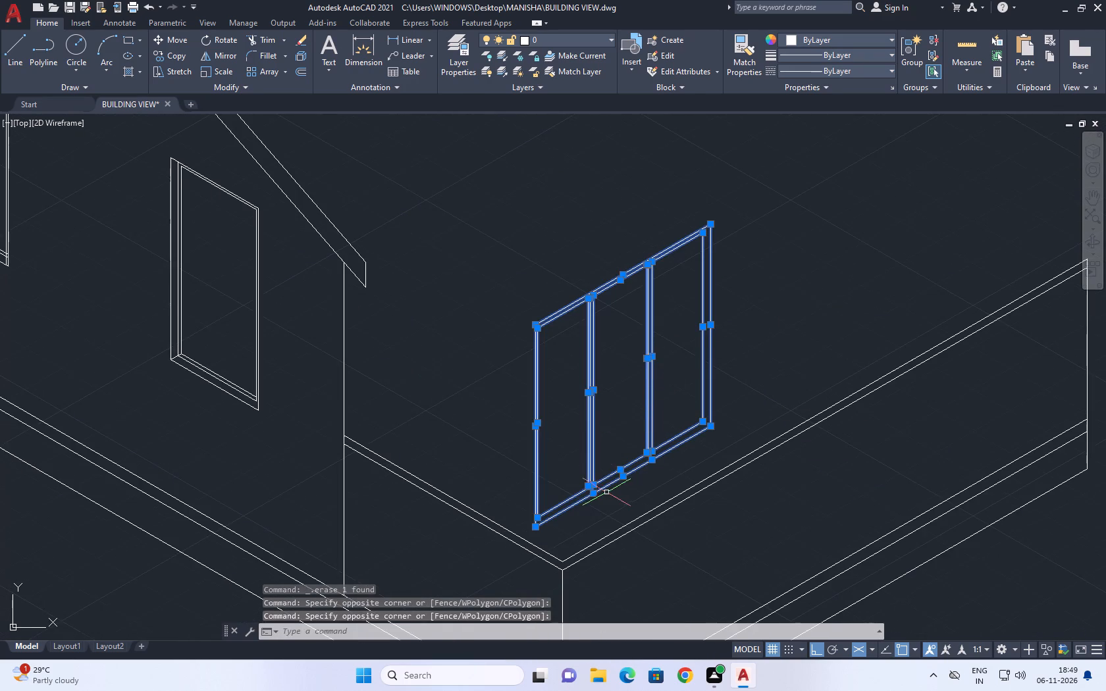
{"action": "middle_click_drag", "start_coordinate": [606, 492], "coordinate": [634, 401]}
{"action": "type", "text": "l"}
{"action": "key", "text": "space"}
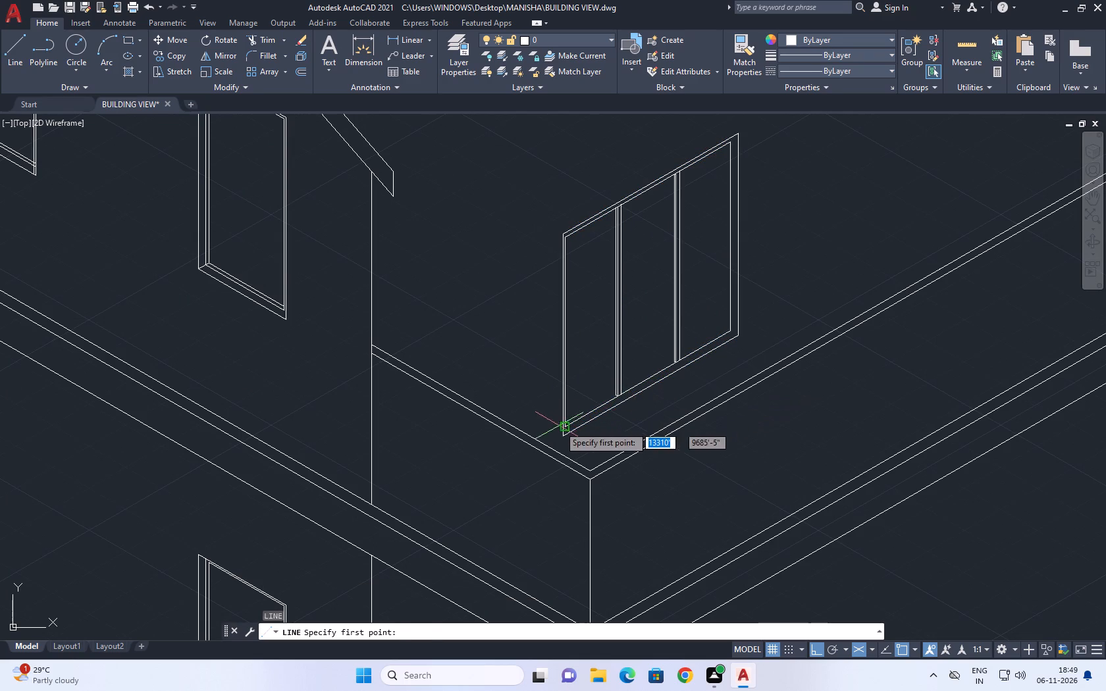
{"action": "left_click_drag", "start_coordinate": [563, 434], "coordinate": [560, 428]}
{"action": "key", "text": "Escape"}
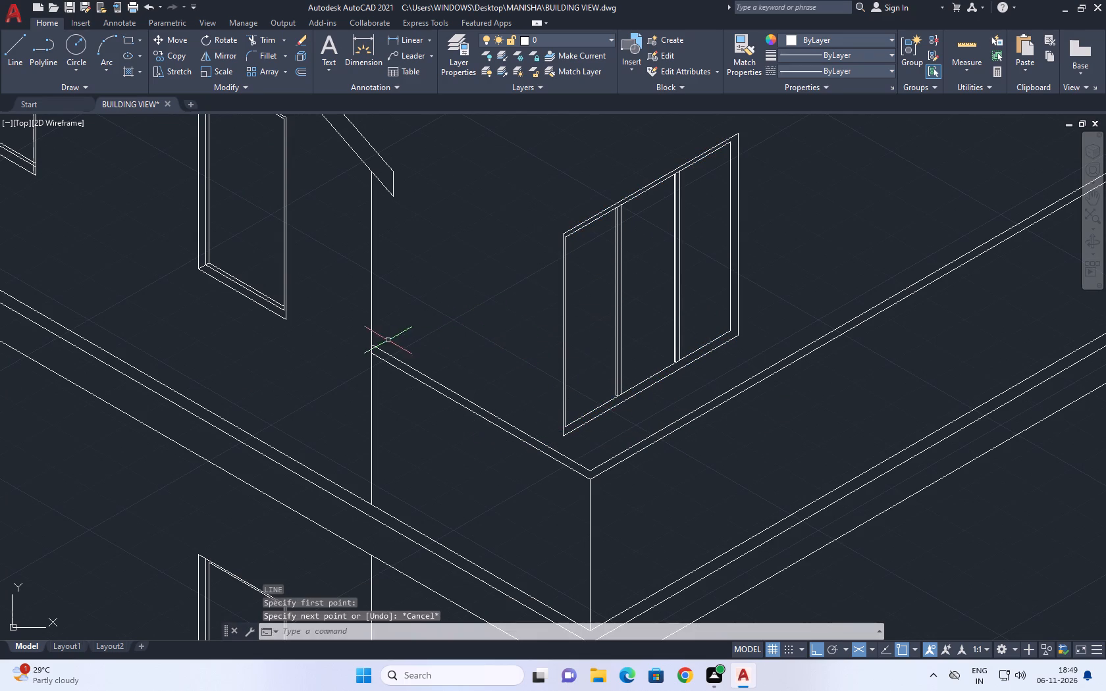
Move the whole three-panel window by its lower-left corner to the point where the parapet's upper edge meets the wall corner.
{"action": "left_click", "coordinate": [535, 126]}
{"action": "scroll", "coordinate": [616, 279], "scroll_direction": "down", "scroll_amount": 3}
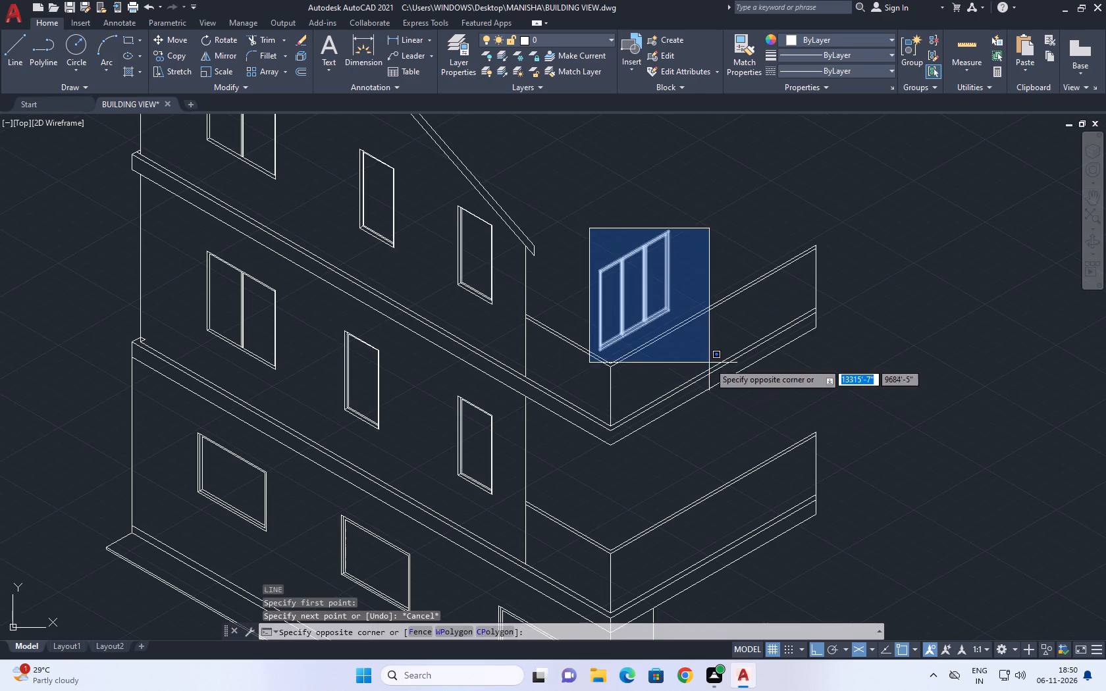
{"action": "left_click", "coordinate": [709, 363]}
{"action": "middle_click_drag", "start_coordinate": [650, 309], "coordinate": [698, 358]}
{"action": "key", "text": "m"}
{"action": "key", "text": "space"}
{"action": "scroll", "coordinate": [648, 394], "scroll_direction": "up", "scroll_amount": 2}
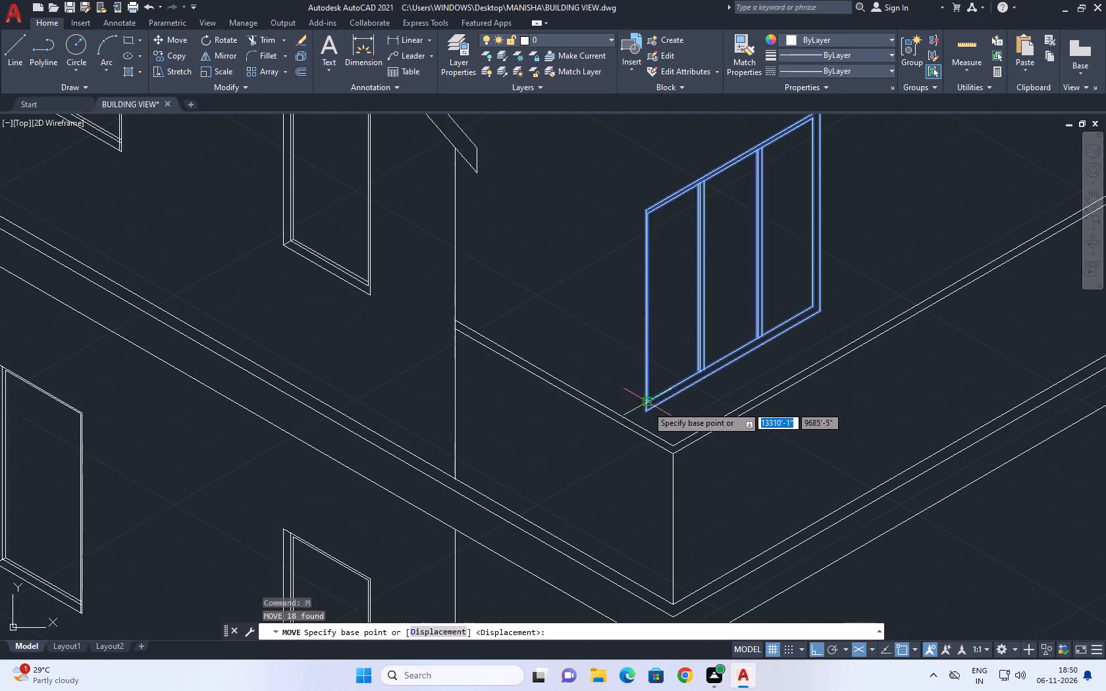
{"action": "left_click", "coordinate": [647, 413]}
{"action": "scroll", "coordinate": [571, 372], "scroll_direction": "up", "scroll_amount": 1}
{"action": "scroll", "coordinate": [488, 301], "scroll_direction": "up", "scroll_amount": 1}
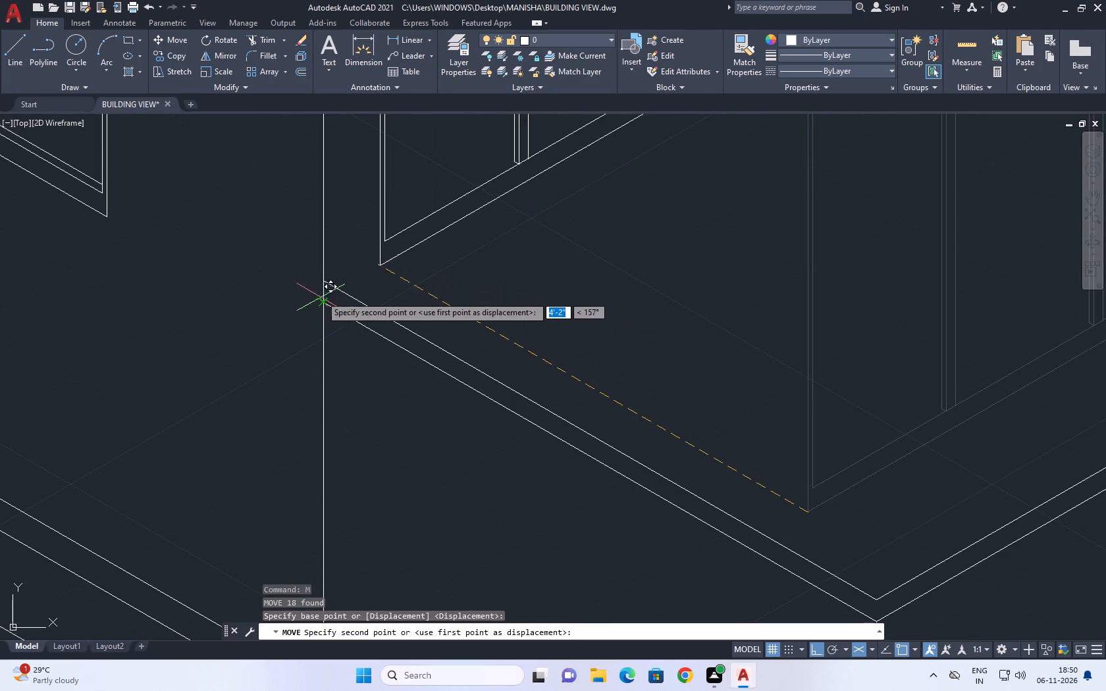
{"action": "left_click", "coordinate": [319, 282]}
Move the three-panel window's frame and divider lines about 3'-0" along the 30° direction, away from the wall corner.
{"action": "scroll", "coordinate": [414, 280], "scroll_direction": "down", "scroll_amount": 2}
{"action": "middle_click_drag", "start_coordinate": [612, 210], "coordinate": [629, 353]}
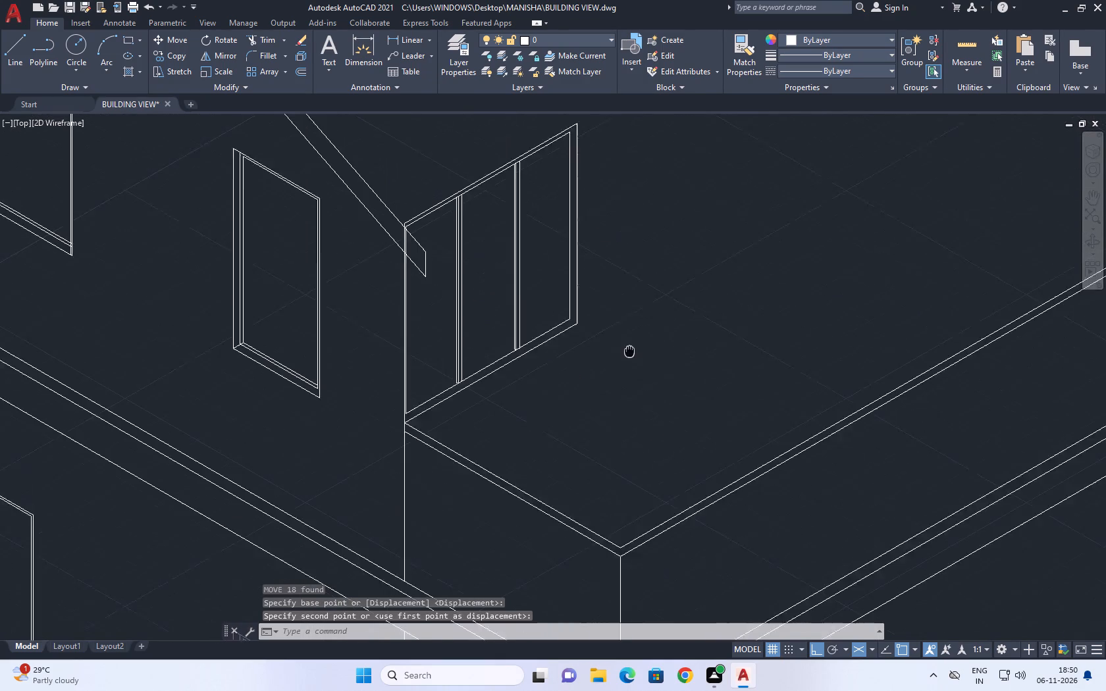
{"action": "middle_click_drag", "start_coordinate": [629, 353], "coordinate": [632, 371]}
{"action": "left_click_drag", "start_coordinate": [623, 101], "coordinate": [615, 111]}
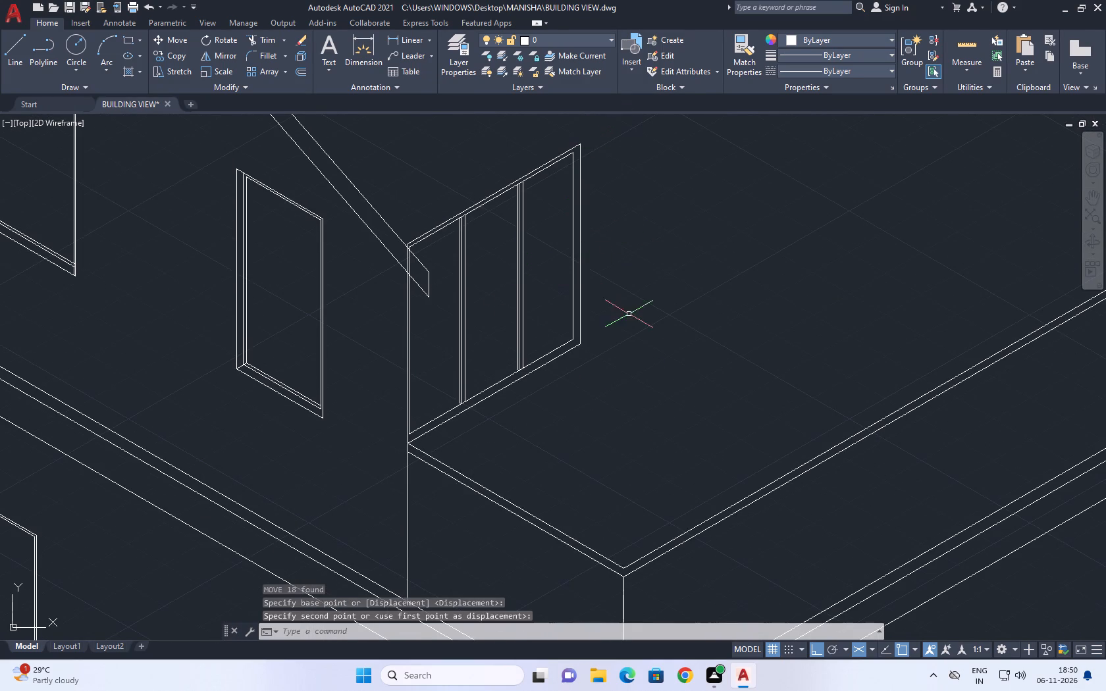
{"action": "left_click_drag", "start_coordinate": [627, 376], "coordinate": [612, 357]}
{"action": "left_click", "coordinate": [453, 194]}
{"action": "scroll", "coordinate": [508, 409], "scroll_direction": "up", "scroll_amount": 1}
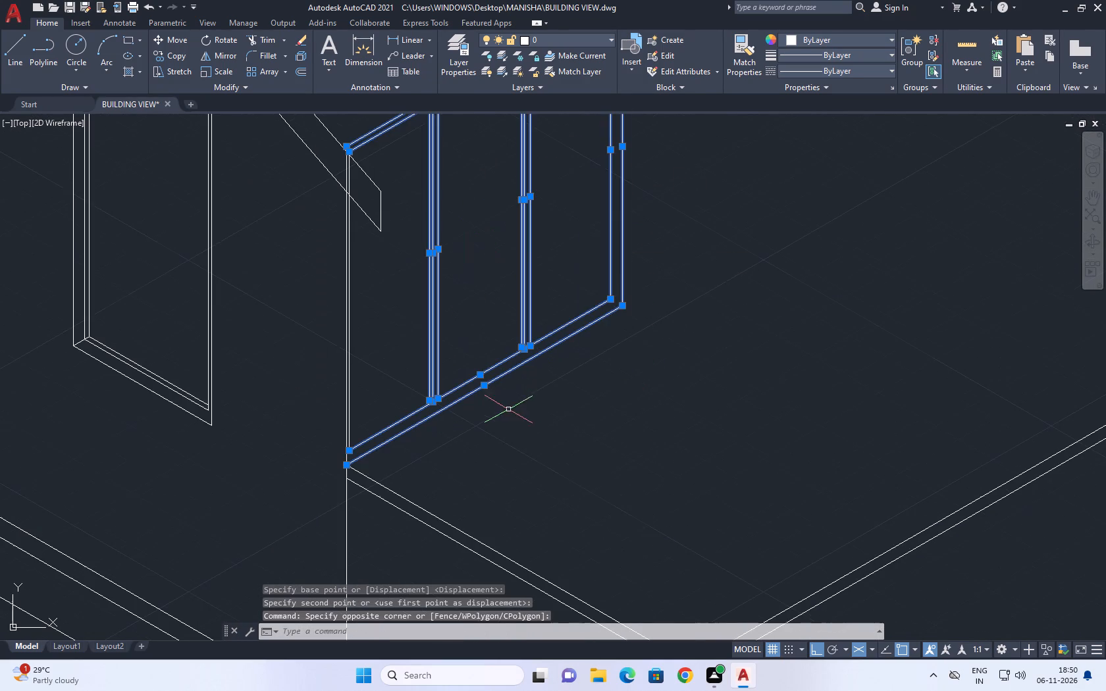
{"action": "left_click_drag", "start_coordinate": [631, 392], "coordinate": [616, 343]}
{"action": "left_click", "coordinate": [573, 265]}
{"action": "scroll", "coordinate": [380, 446], "scroll_direction": "up", "scroll_amount": 3}
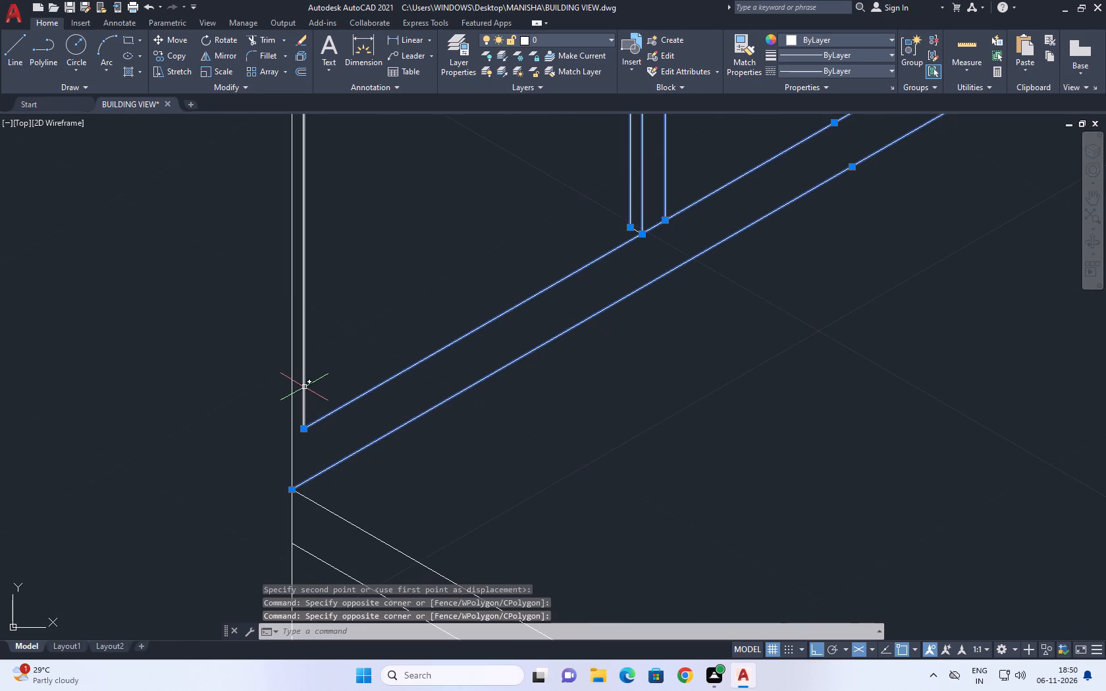
{"action": "left_click", "coordinate": [304, 389]}
{"action": "left_click", "coordinate": [290, 449]}
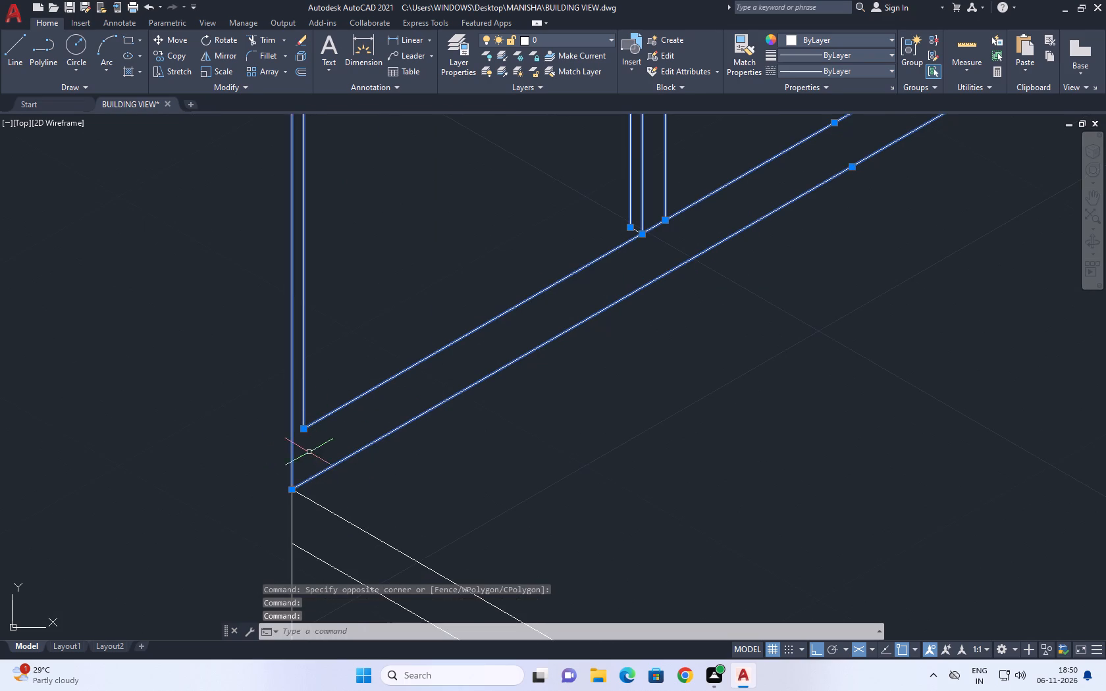
{"action": "scroll", "coordinate": [328, 446], "scroll_direction": "down", "scroll_amount": 3}
{"action": "scroll", "coordinate": [445, 434], "scroll_direction": "down", "scroll_amount": 1}
{"action": "middle_click_drag", "start_coordinate": [702, 307], "coordinate": [602, 449]}
{"action": "key", "text": "m"}
{"action": "key", "text": "space"}
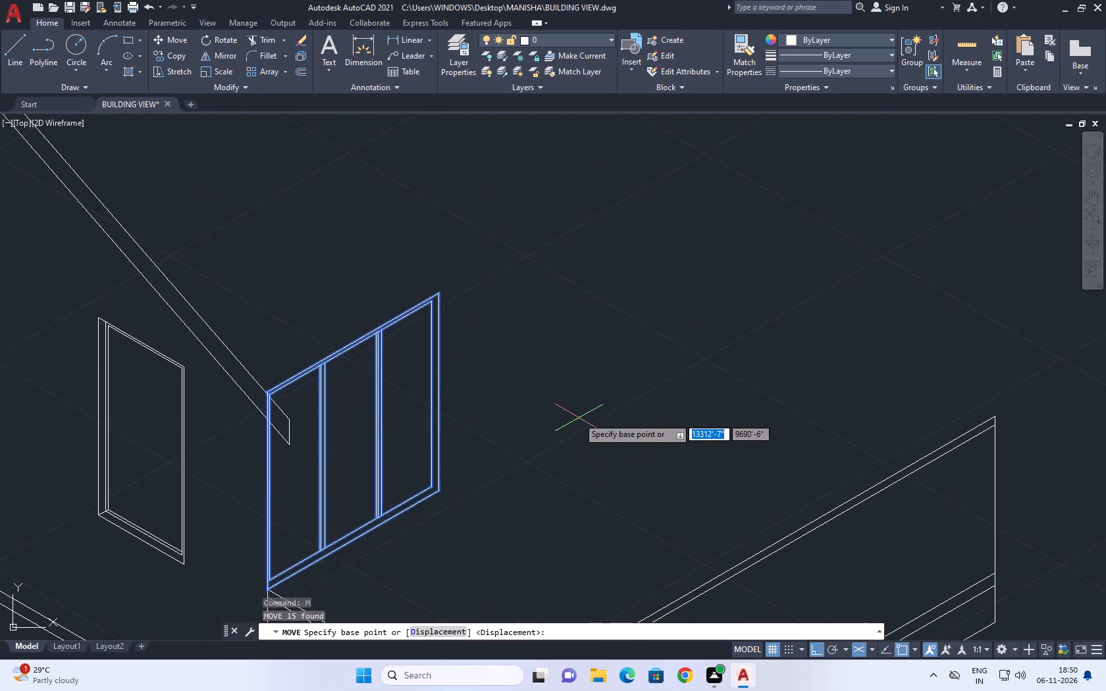
{"action": "left_click", "coordinate": [547, 408]}
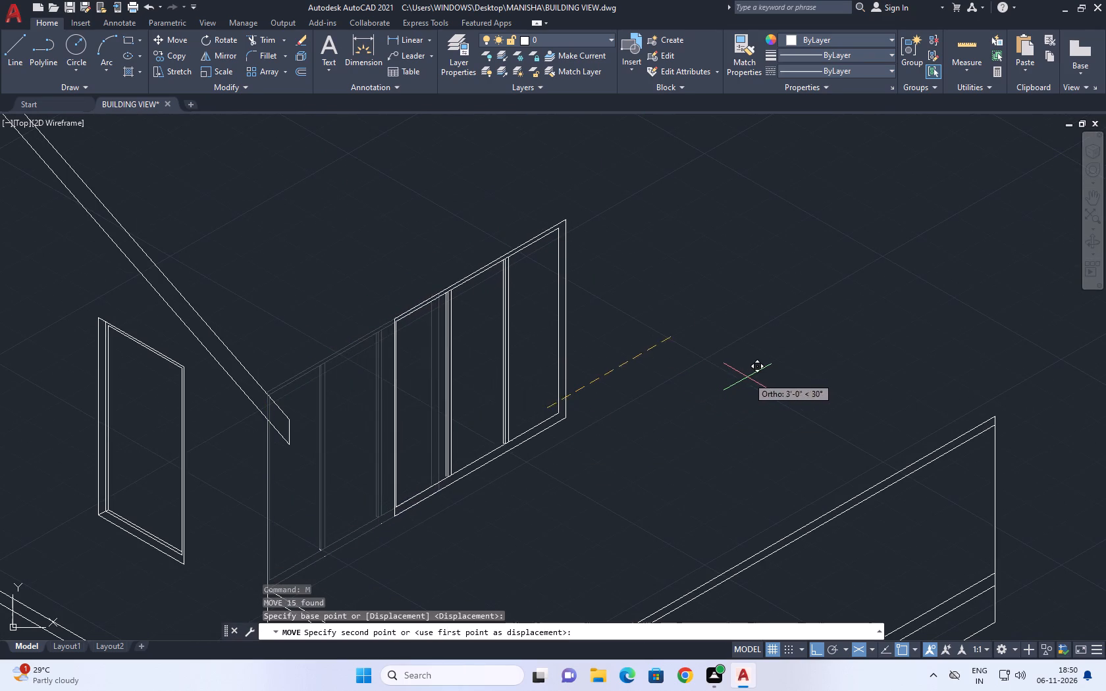
{"action": "left_click", "coordinate": [749, 377]}
Erase the tiny line fragments left behind between the wall corner and the moved window.
{"action": "middle_click_drag", "start_coordinate": [456, 410], "coordinate": [498, 224]}
{"action": "scroll", "coordinate": [389, 369], "scroll_direction": "up", "scroll_amount": 1}
{"action": "scroll", "coordinate": [477, 299], "scroll_direction": "up", "scroll_amount": 1}
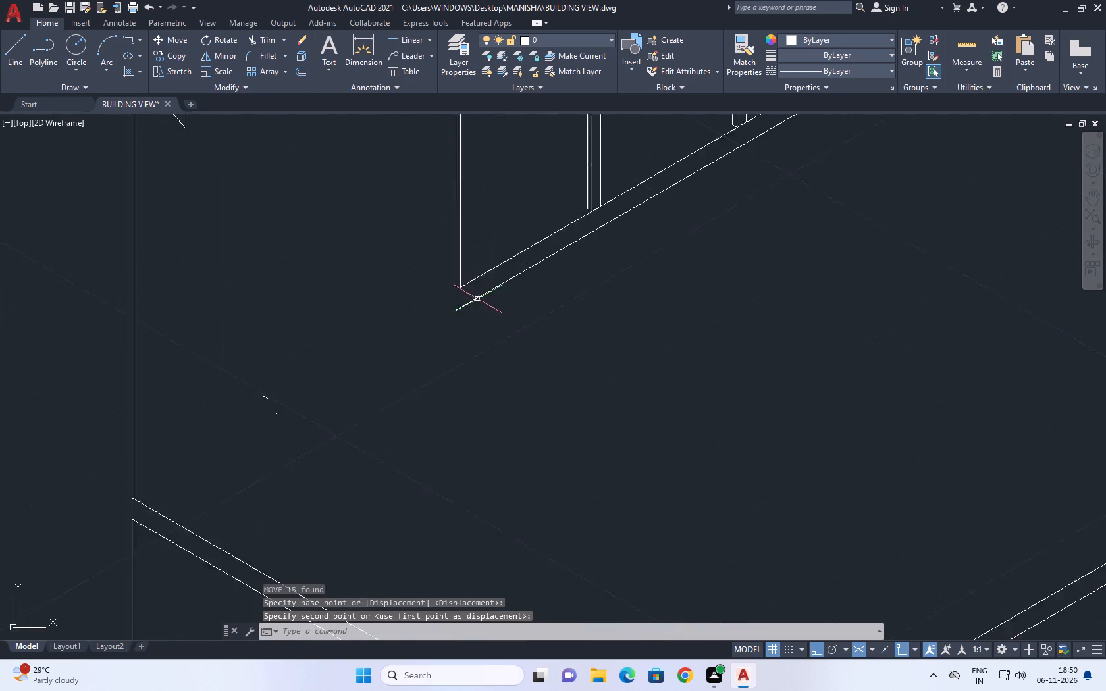
{"action": "scroll", "coordinate": [477, 299], "scroll_direction": "up", "scroll_amount": 2}
{"action": "left_click", "coordinate": [386, 337]}
{"action": "scroll", "coordinate": [377, 340], "scroll_direction": "down", "scroll_amount": 3}
{"action": "left_click", "coordinate": [253, 417]}
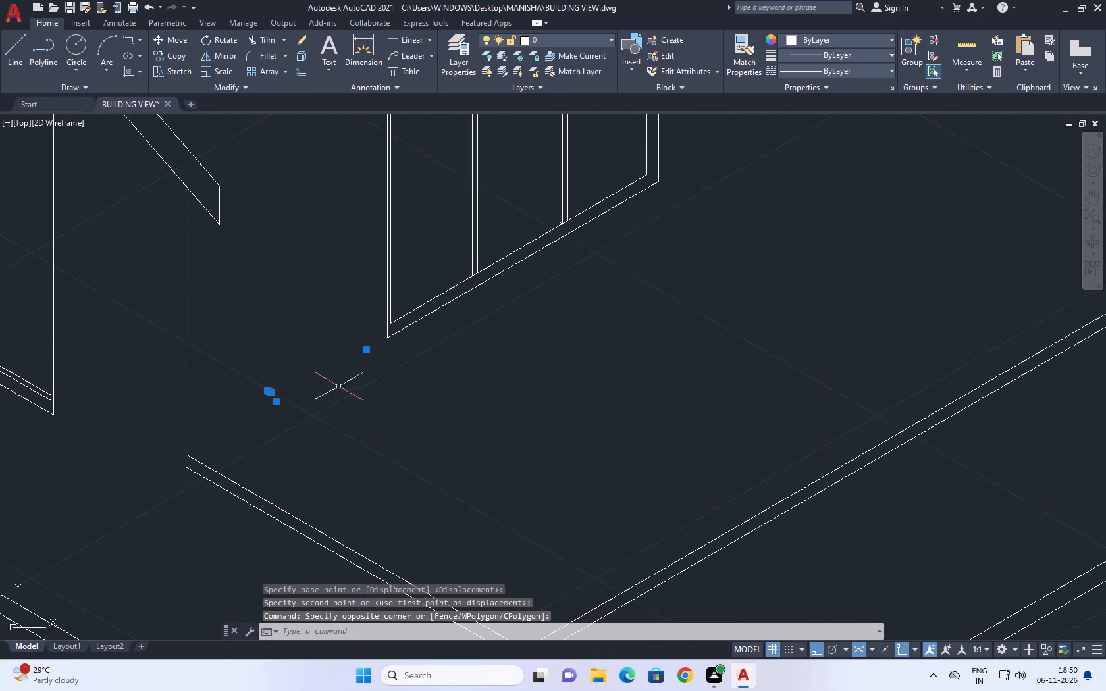
{"action": "key", "text": "Delete"}
Draw a short line closing the bottom end of the three-panel window's left divider at the sill.
{"action": "middle_click_drag", "start_coordinate": [477, 261], "coordinate": [501, 315]}
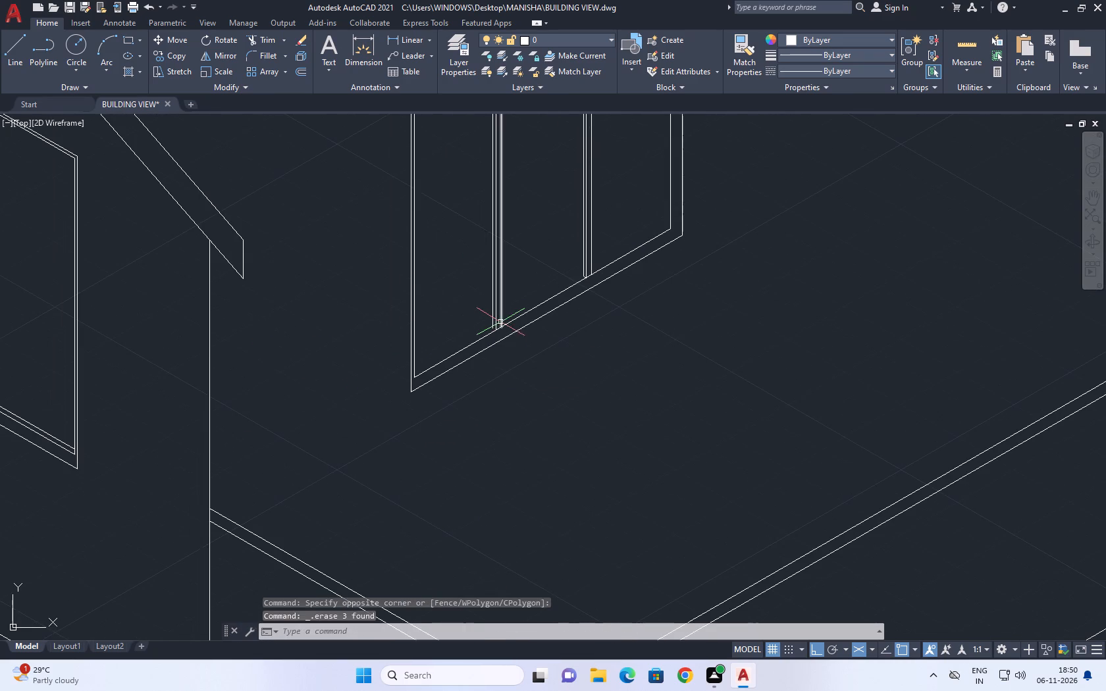
{"action": "key", "text": "l"}
{"action": "key", "text": "space"}
{"action": "scroll", "coordinate": [495, 320], "scroll_direction": "up", "scroll_amount": 5}
{"action": "left_click", "coordinate": [473, 328]}
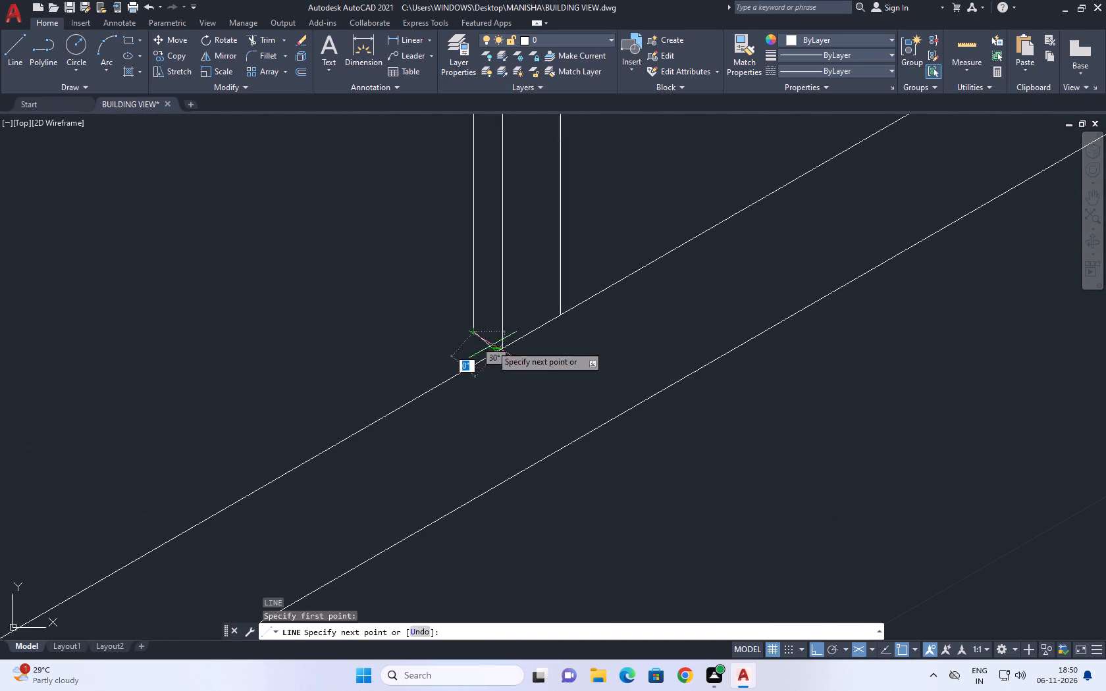
{"action": "left_click", "coordinate": [500, 344]}
{"action": "scroll", "coordinate": [535, 348], "scroll_direction": "down", "scroll_amount": 6}
{"action": "key", "text": "Escape"}
Move the whole three-panel window straight down a short distance on the right-hand wall.
{"action": "middle_click_drag", "start_coordinate": [596, 278], "coordinate": [588, 376]}
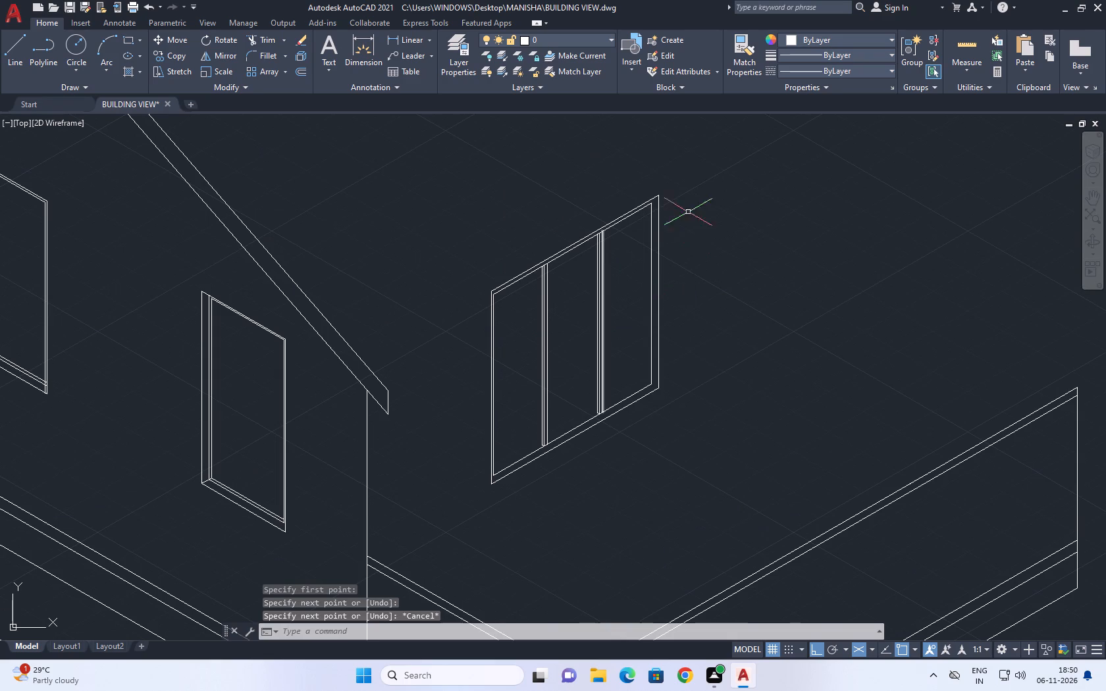
{"action": "left_click_drag", "start_coordinate": [683, 176], "coordinate": [675, 196]}
{"action": "left_click", "coordinate": [479, 512]}
{"action": "key", "text": "m"}
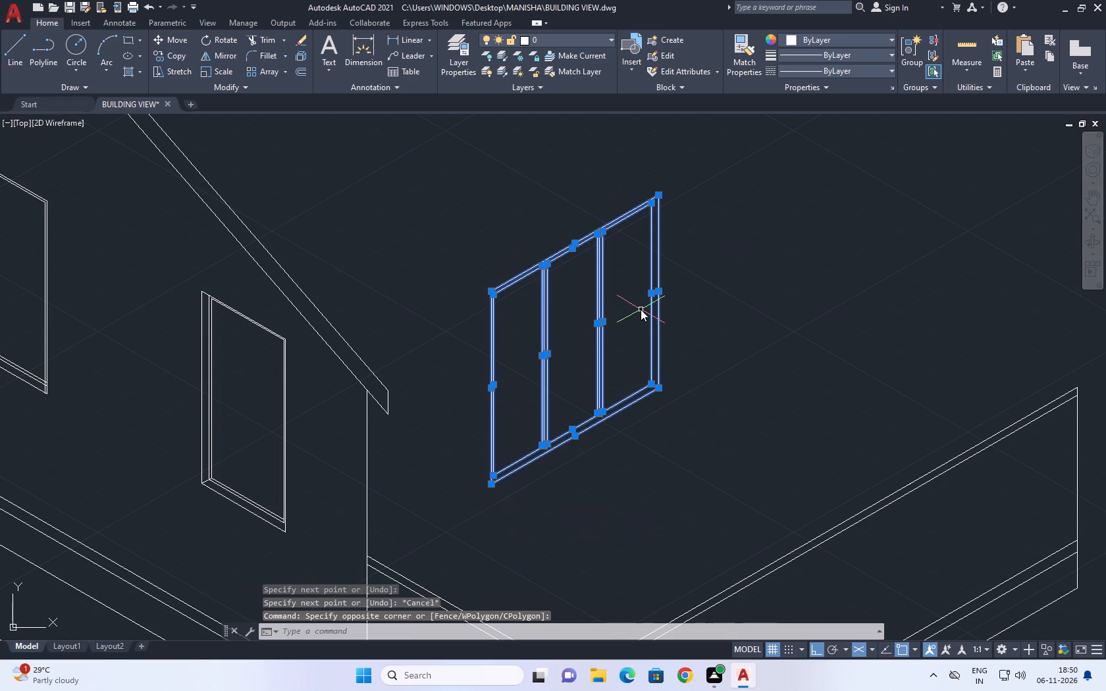
{"action": "key", "text": "space"}
{"action": "left_click", "coordinate": [559, 251]}
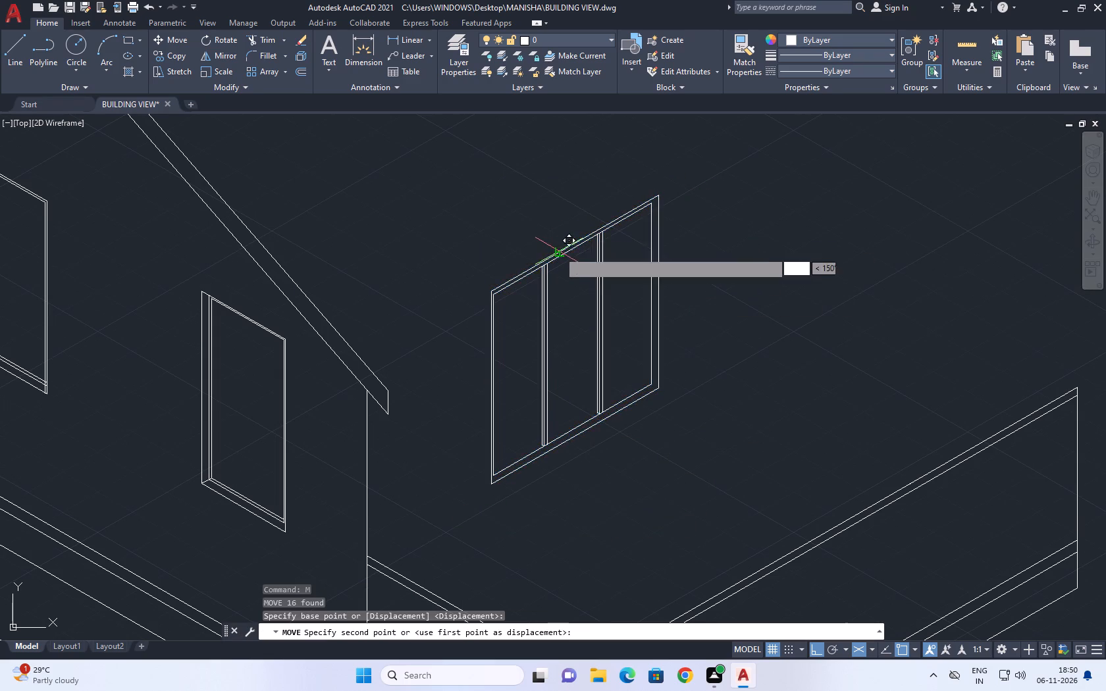
{"action": "key", "text": "F5"}
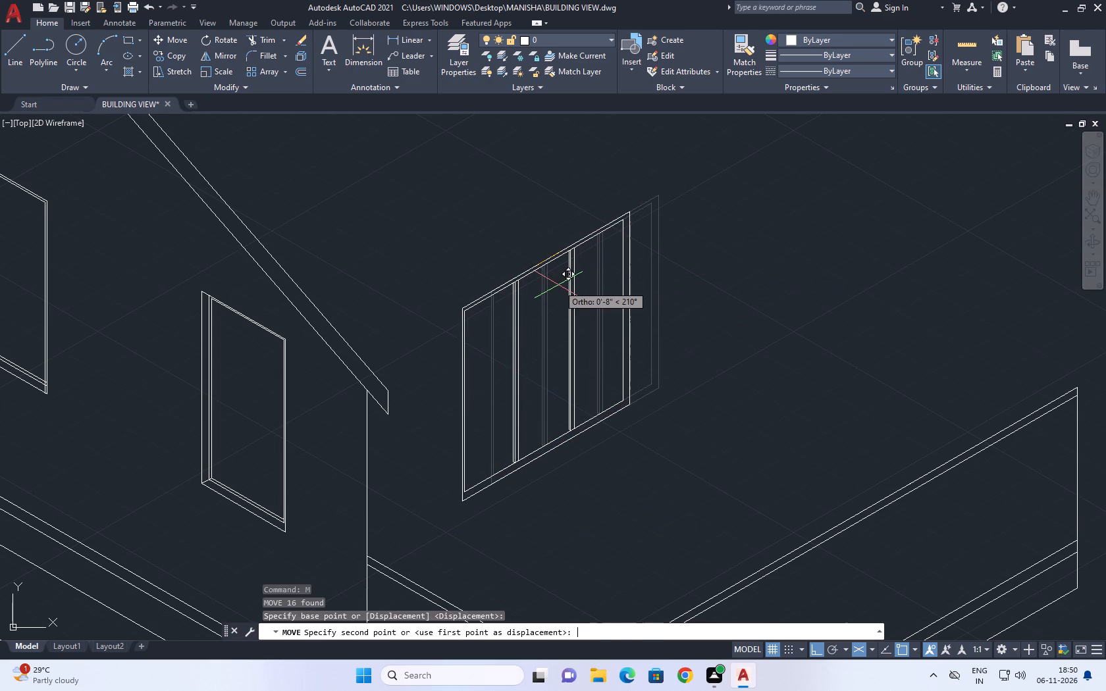
{"action": "left_click", "coordinate": [558, 303]}
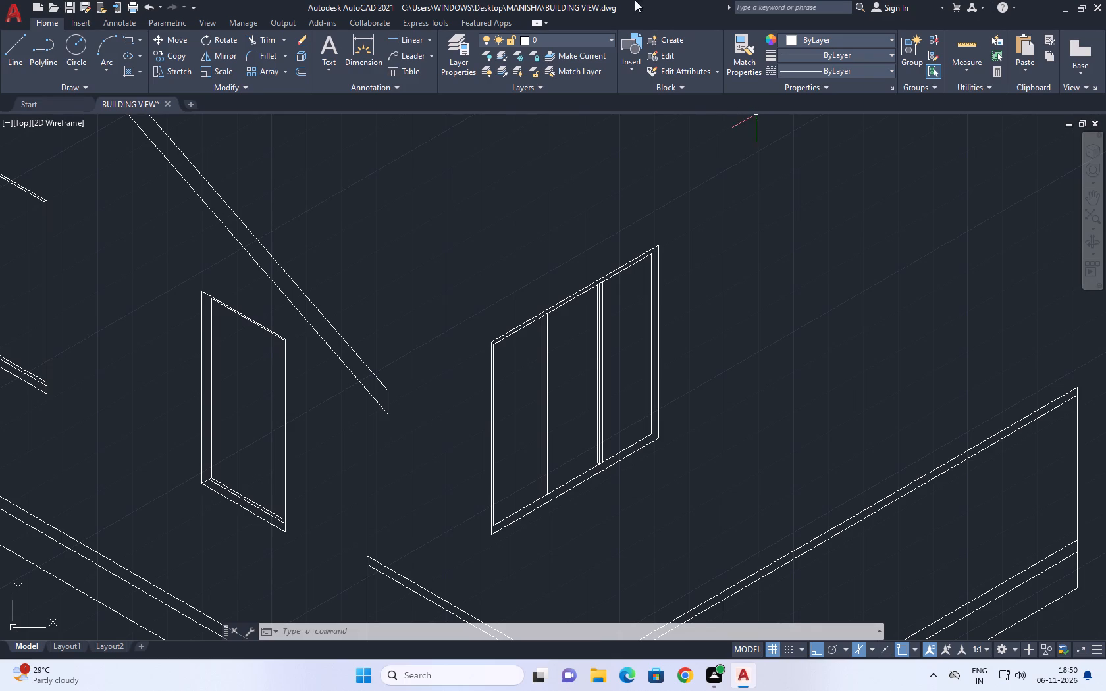
Examine the top floor, its roof edge and the repositioned three-panel window.
{"action": "middle_click_drag", "start_coordinate": [446, 432], "coordinate": [460, 443]}
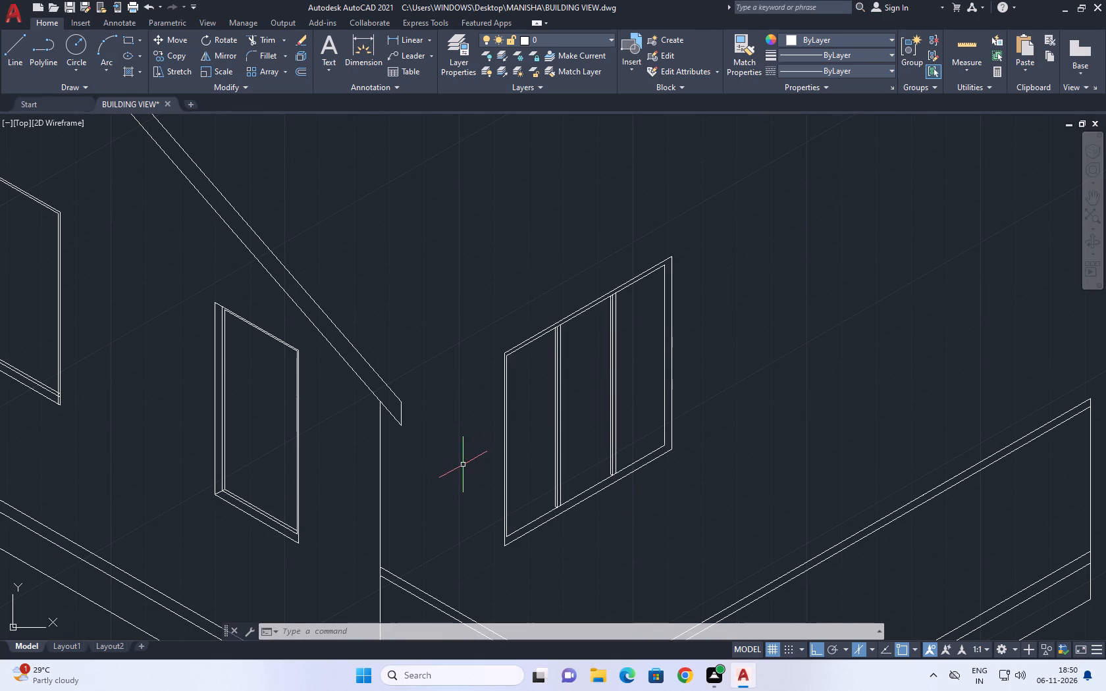
{"action": "scroll", "coordinate": [332, 520], "scroll_direction": "up", "scroll_amount": 1}
{"action": "scroll", "coordinate": [443, 421], "scroll_direction": "down", "scroll_amount": 3}
{"action": "middle_click_drag", "start_coordinate": [415, 267], "coordinate": [450, 344]}
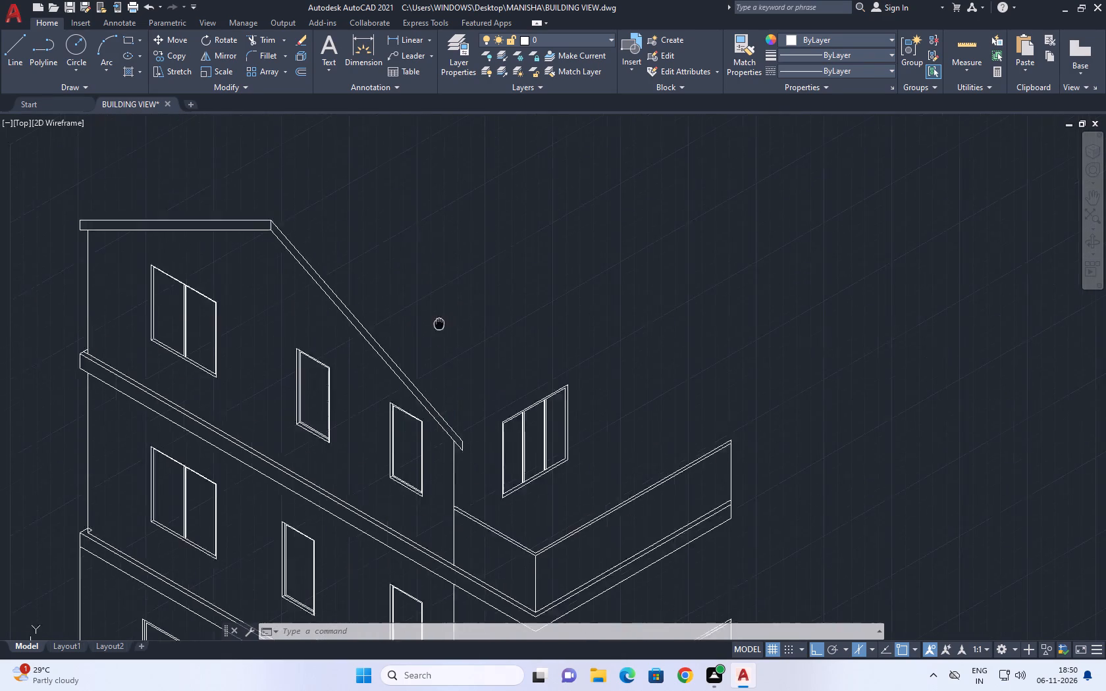
{"action": "middle_click_drag", "start_coordinate": [450, 344], "coordinate": [460, 372]}
{"action": "scroll", "coordinate": [292, 292], "scroll_direction": "up", "scroll_amount": 1}
{"action": "scroll", "coordinate": [364, 297], "scroll_direction": "down", "scroll_amount": 1}
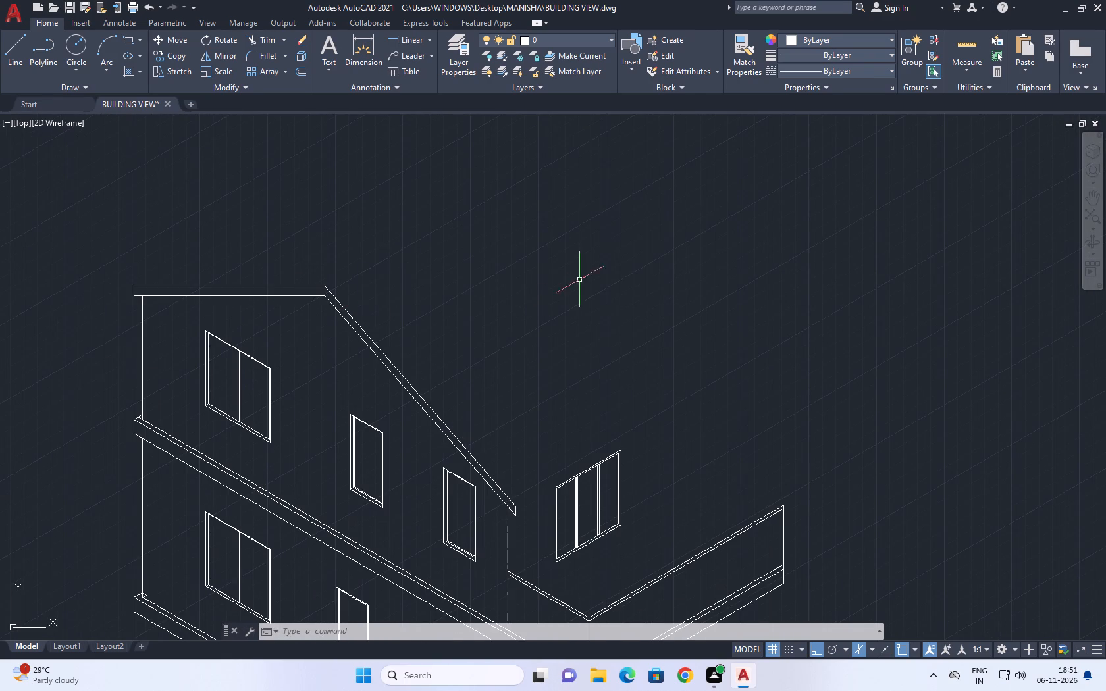
{"action": "middle_click_drag", "start_coordinate": [643, 276], "coordinate": [466, 331]}
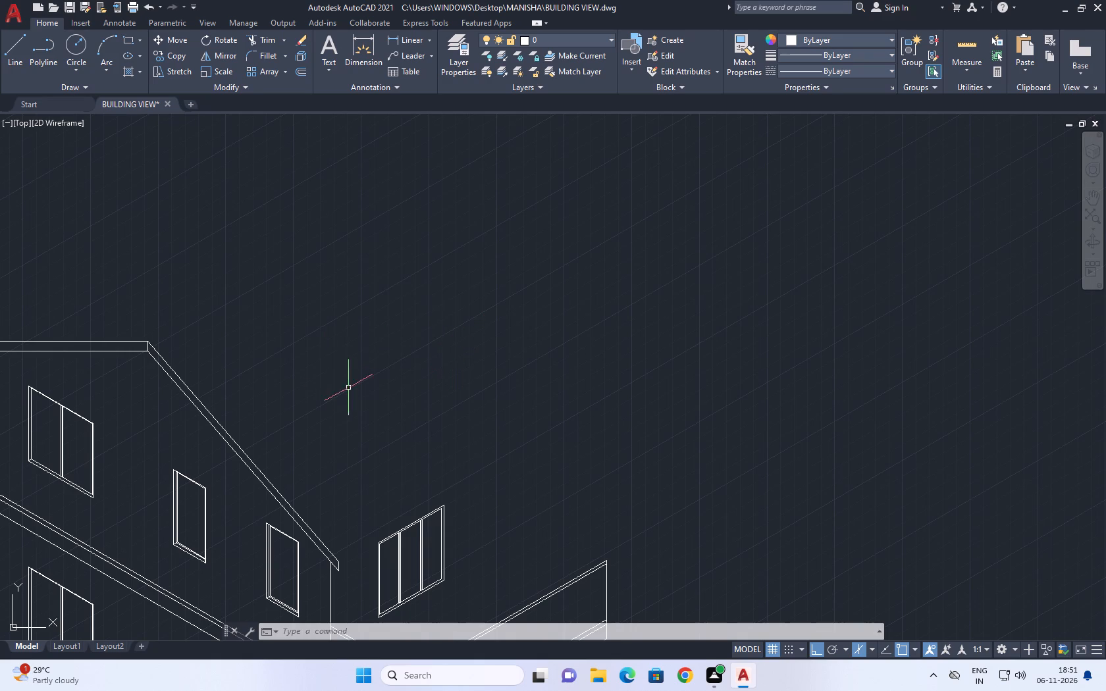
{"action": "middle_click_drag", "start_coordinate": [237, 419], "coordinate": [403, 352]}
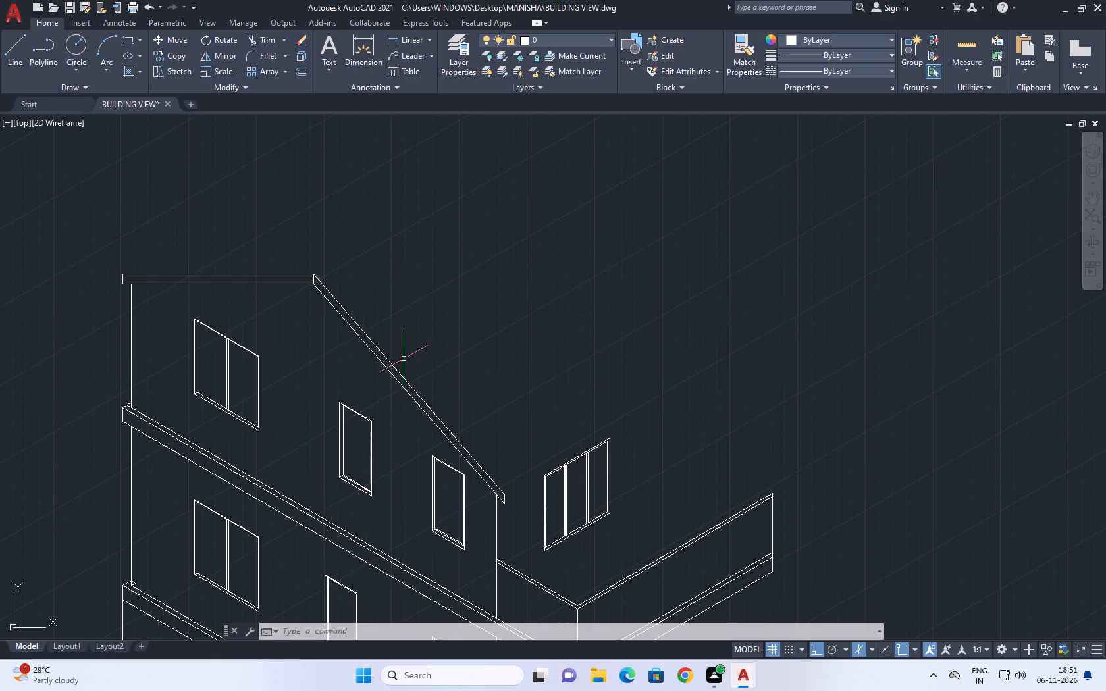
Copy the complete roof-edge band from the front wall's upper corner along the 30° direction, beyond the three-panel window.
{"action": "left_click_drag", "start_coordinate": [334, 259], "coordinate": [334, 253]}
{"action": "left_click", "coordinate": [300, 309]}
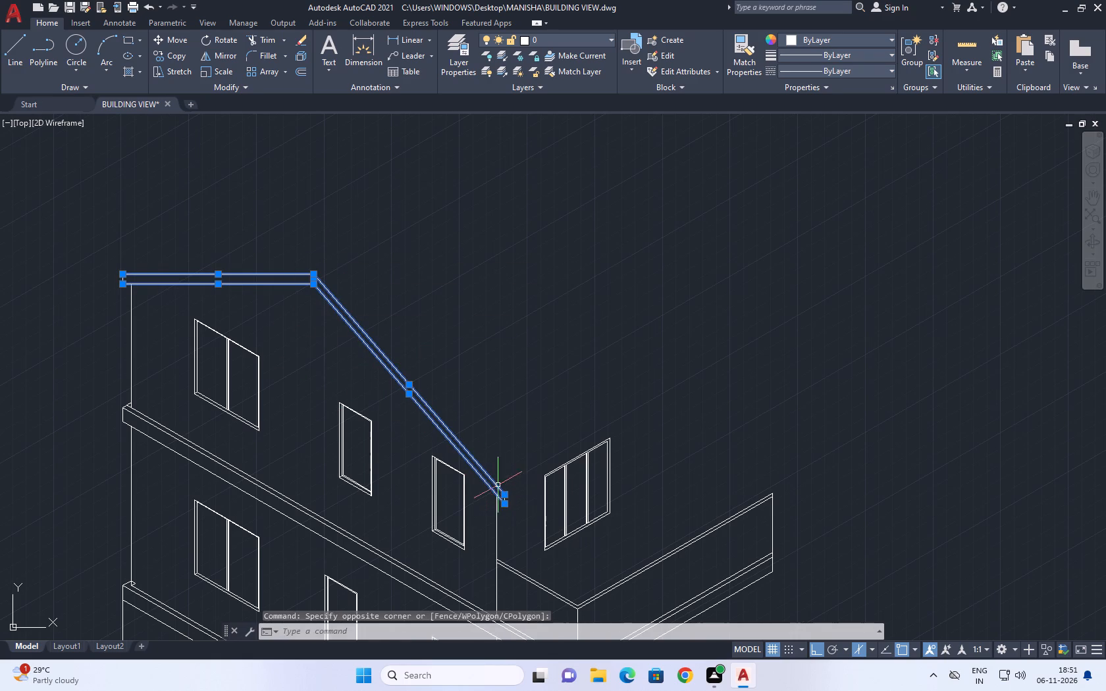
{"action": "scroll", "coordinate": [494, 488], "scroll_direction": "up", "scroll_amount": 1}
{"action": "left_click", "coordinate": [494, 434]}
{"action": "left_click", "coordinate": [531, 558]}
{"action": "middle_click_drag", "start_coordinate": [398, 290], "coordinate": [498, 372]}
{"action": "scroll", "coordinate": [410, 308], "scroll_direction": "down", "scroll_amount": 1}
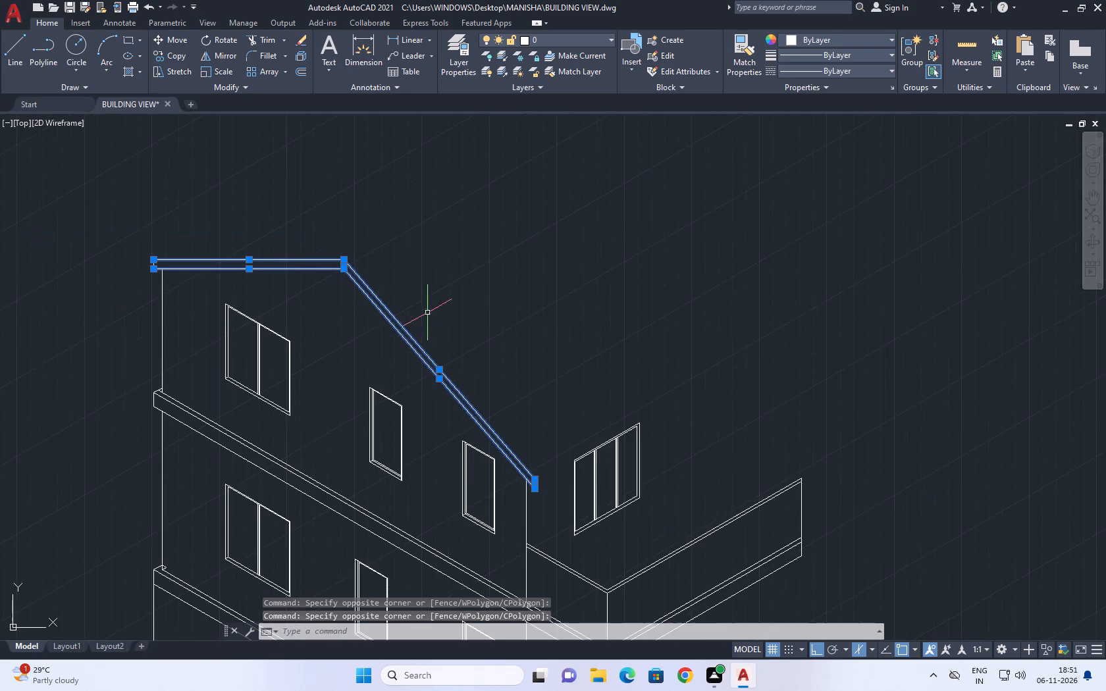
{"action": "scroll", "coordinate": [176, 270], "scroll_direction": "up", "scroll_amount": 1}
{"action": "left_click", "coordinate": [109, 228]}
{"action": "left_click", "coordinate": [170, 307]}
{"action": "scroll", "coordinate": [170, 287], "scroll_direction": "down", "scroll_amount": 1}
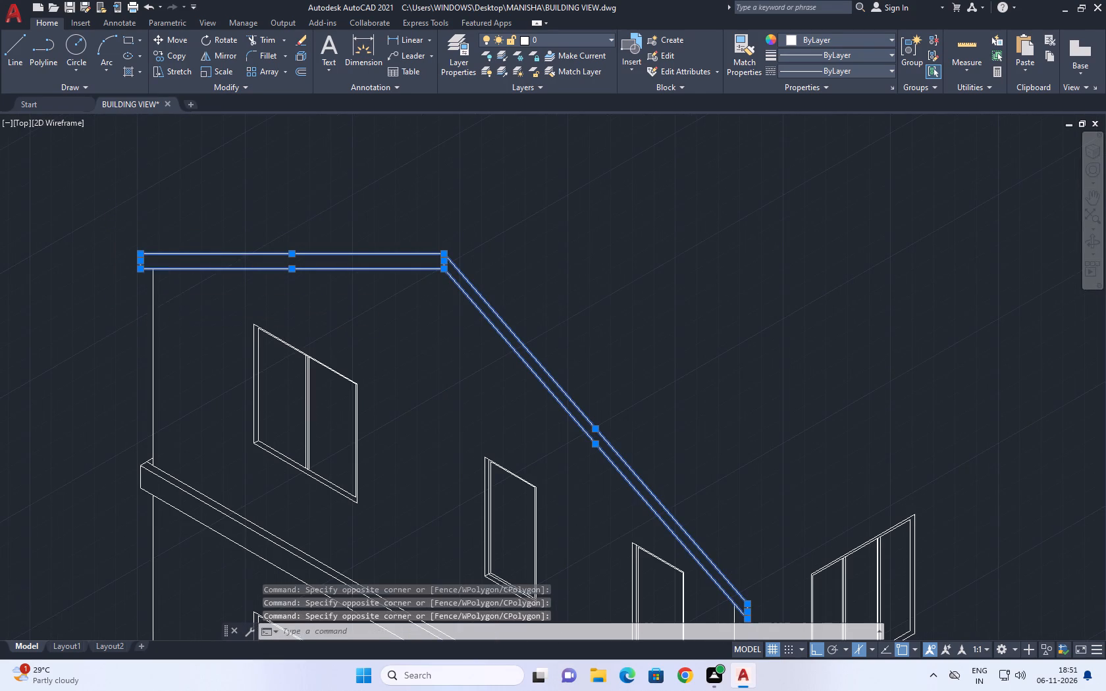
{"action": "scroll", "coordinate": [170, 287], "scroll_direction": "down", "scroll_amount": 1}
{"action": "middle_click", "coordinate": [427, 334]}
{"action": "key", "text": "c"}
{"action": "type", "text": "o"}
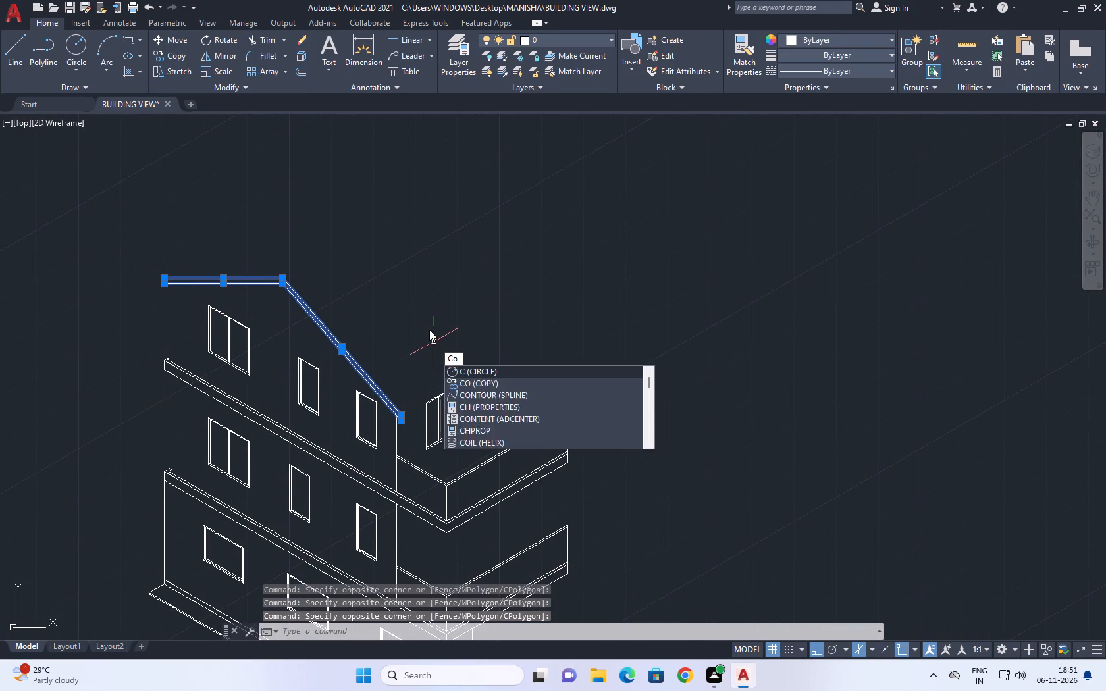
{"action": "key", "text": "space"}
{"action": "scroll", "coordinate": [411, 427], "scroll_direction": "up", "scroll_amount": 2}
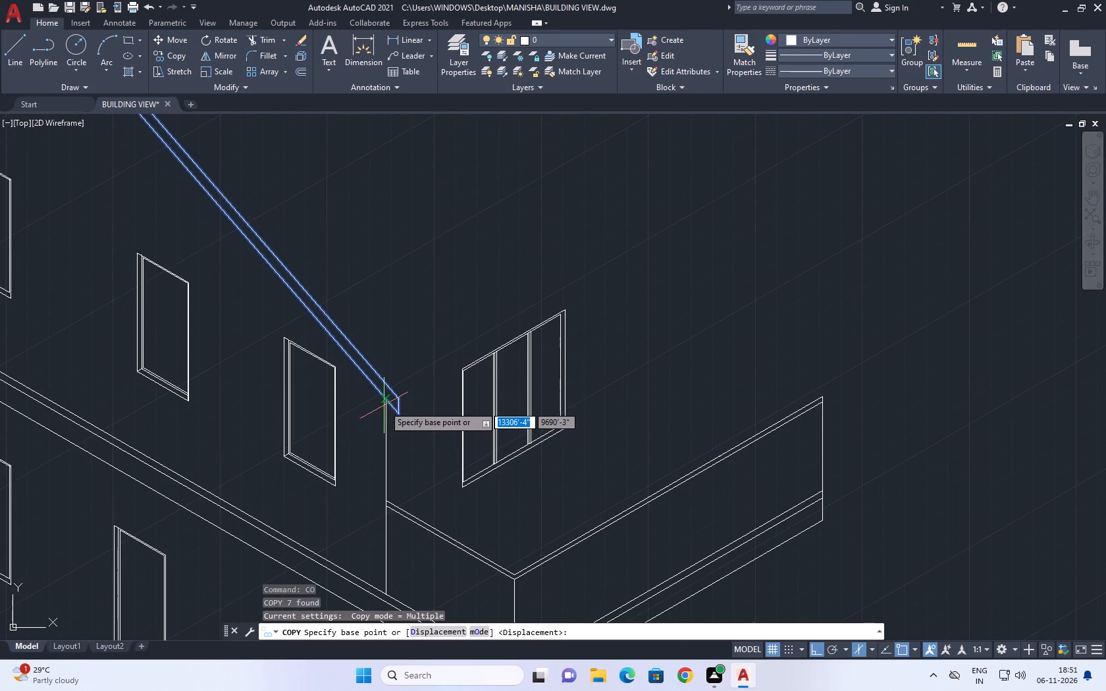
{"action": "left_click", "coordinate": [386, 403]}
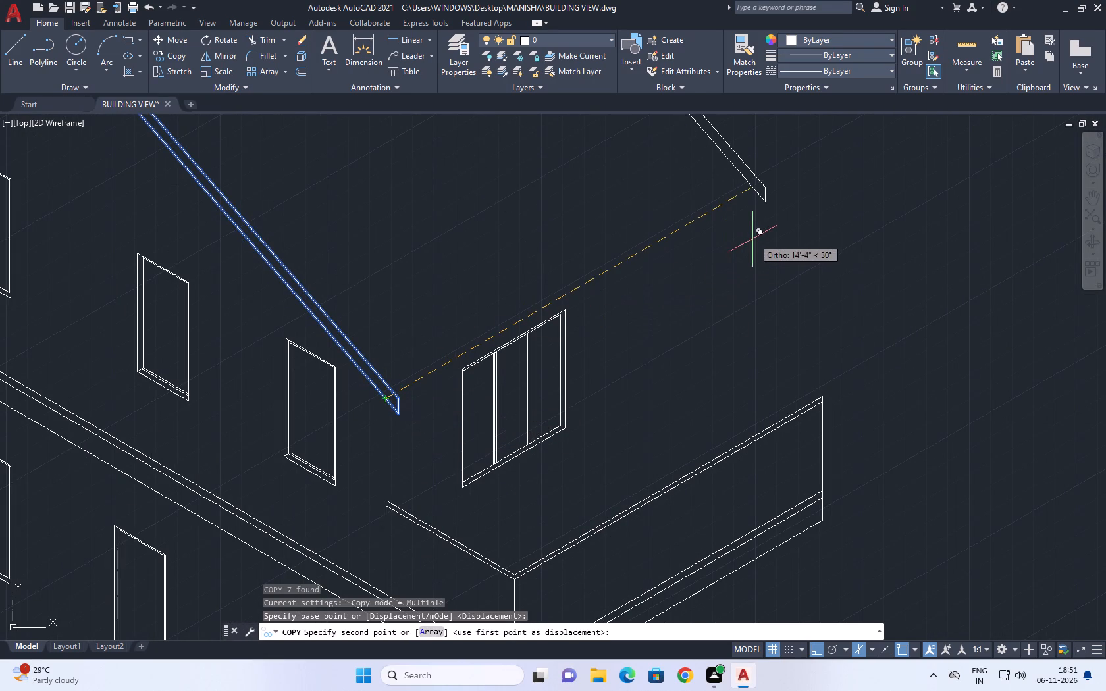
{"action": "left_click", "coordinate": [786, 209]}
{"action": "key", "text": "Escape"}
{"action": "scroll", "coordinate": [745, 361], "scroll_direction": "down", "scroll_amount": 1}
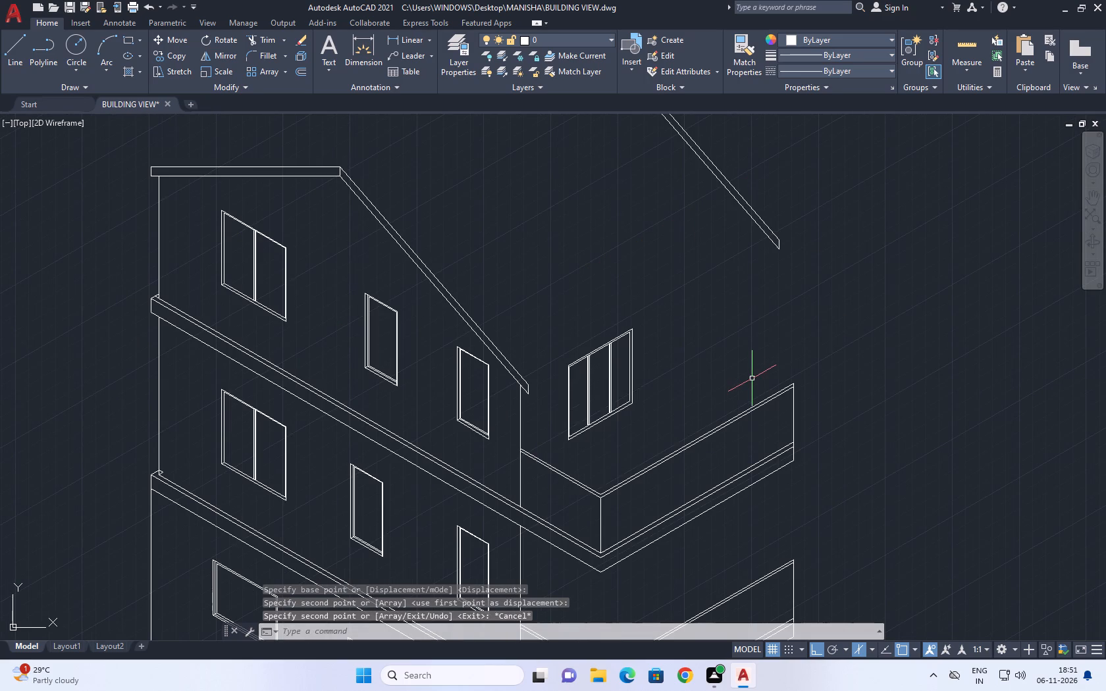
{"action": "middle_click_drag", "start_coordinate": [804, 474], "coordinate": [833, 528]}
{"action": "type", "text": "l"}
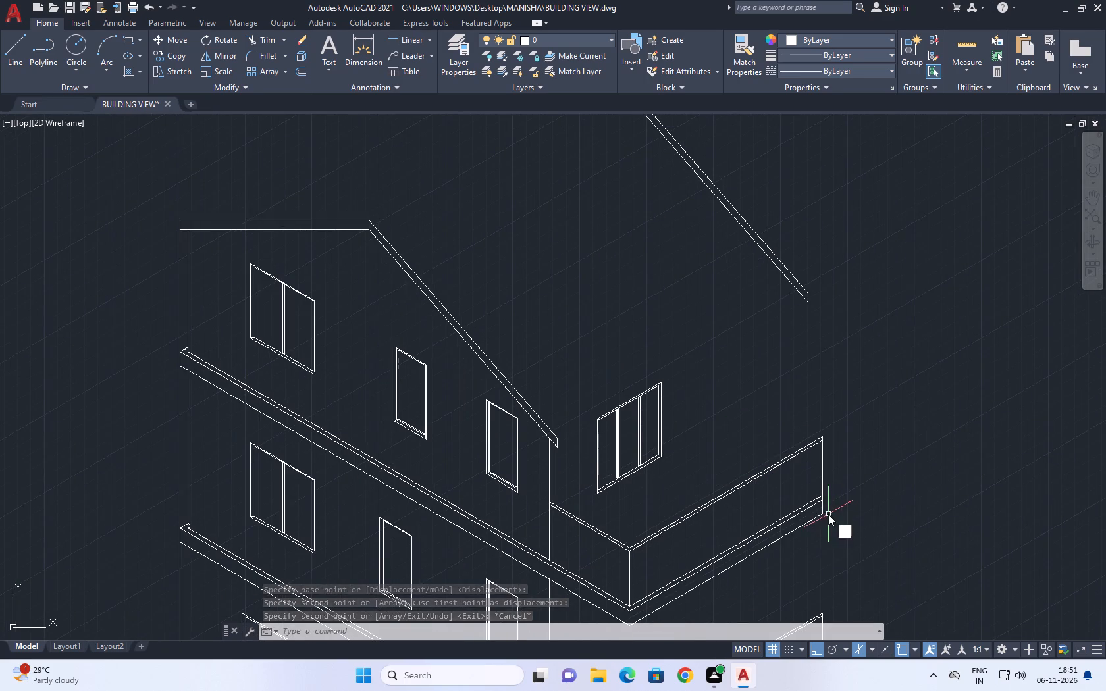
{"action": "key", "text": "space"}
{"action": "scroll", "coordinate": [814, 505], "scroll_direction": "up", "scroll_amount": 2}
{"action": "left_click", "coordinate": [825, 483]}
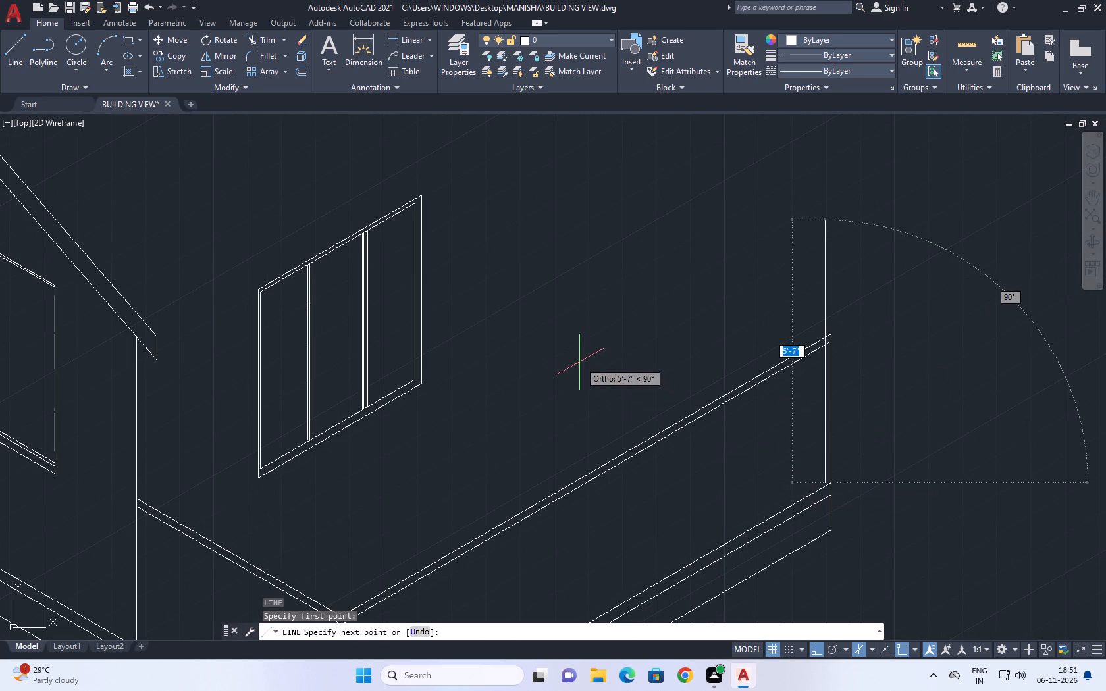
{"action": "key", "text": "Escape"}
Draw a line from the upper parapet's outer end, at the balcony floor edge, back along the 150° direction.
{"action": "key", "text": "l"}
{"action": "key", "text": "space"}
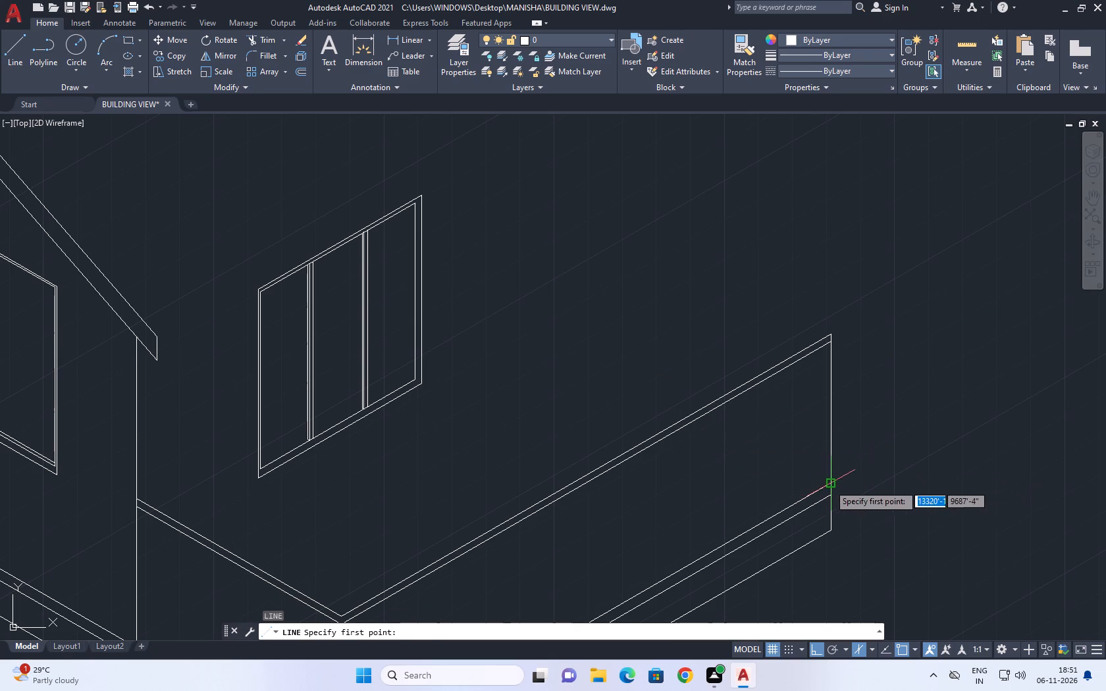
{"action": "left_click_drag", "start_coordinate": [830, 484], "coordinate": [814, 463]}
{"action": "key", "text": "F5"}
{"action": "scroll", "coordinate": [627, 338], "scroll_direction": "down", "scroll_amount": 1}
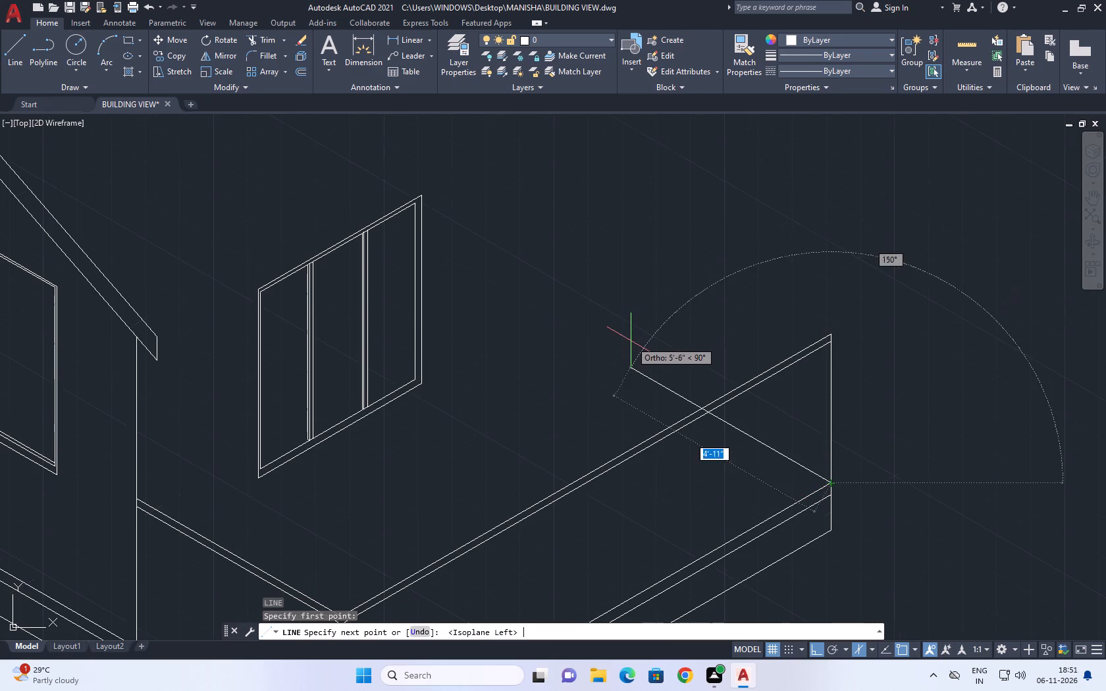
{"action": "scroll", "coordinate": [627, 338], "scroll_direction": "down", "scroll_amount": 1}
{"action": "scroll", "coordinate": [579, 326], "scroll_direction": "up", "scroll_amount": 2}
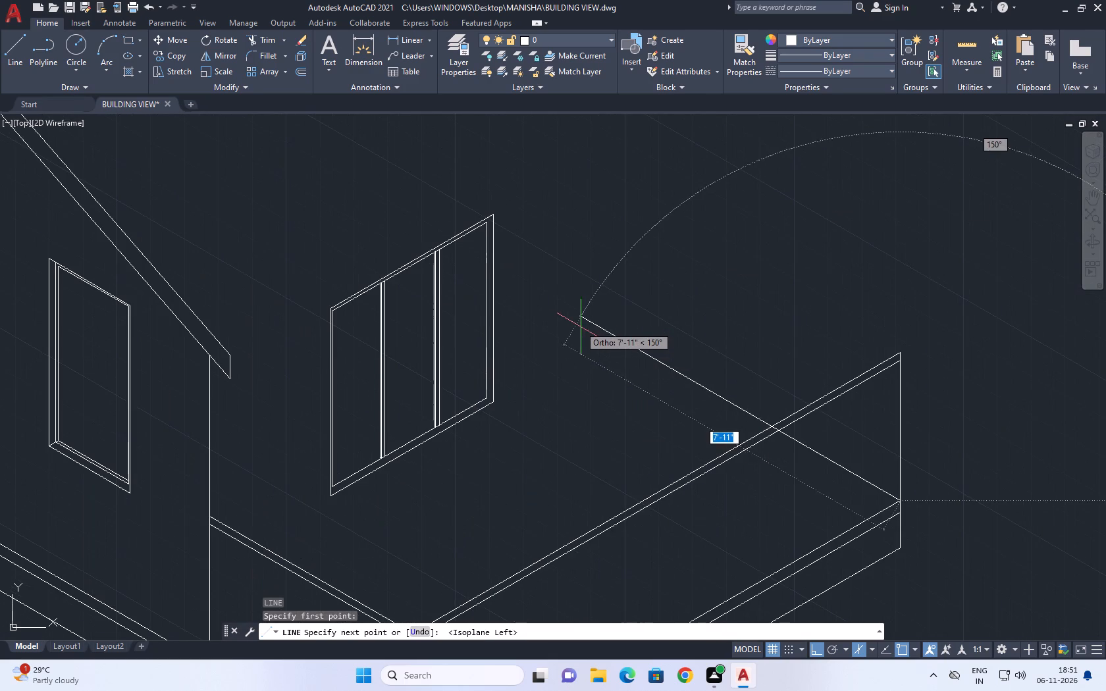
{"action": "left_click", "coordinate": [658, 356]}
{"action": "scroll", "coordinate": [657, 352], "scroll_direction": "down", "scroll_amount": 1}
{"action": "key", "text": "Escape"}
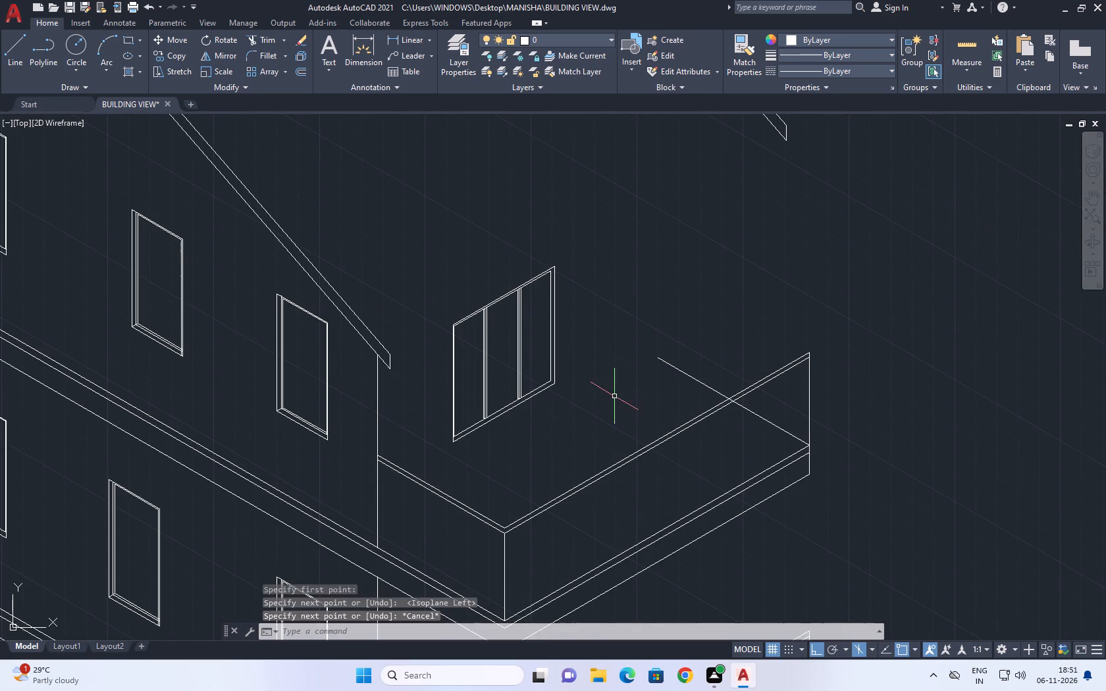
Draw a vertical line upward from the back end of the new 150° line for the side wall's far edge.
{"action": "scroll", "coordinate": [644, 395], "scroll_direction": "down", "scroll_amount": 2}
{"action": "middle_click_drag", "start_coordinate": [660, 326], "coordinate": [663, 336]}
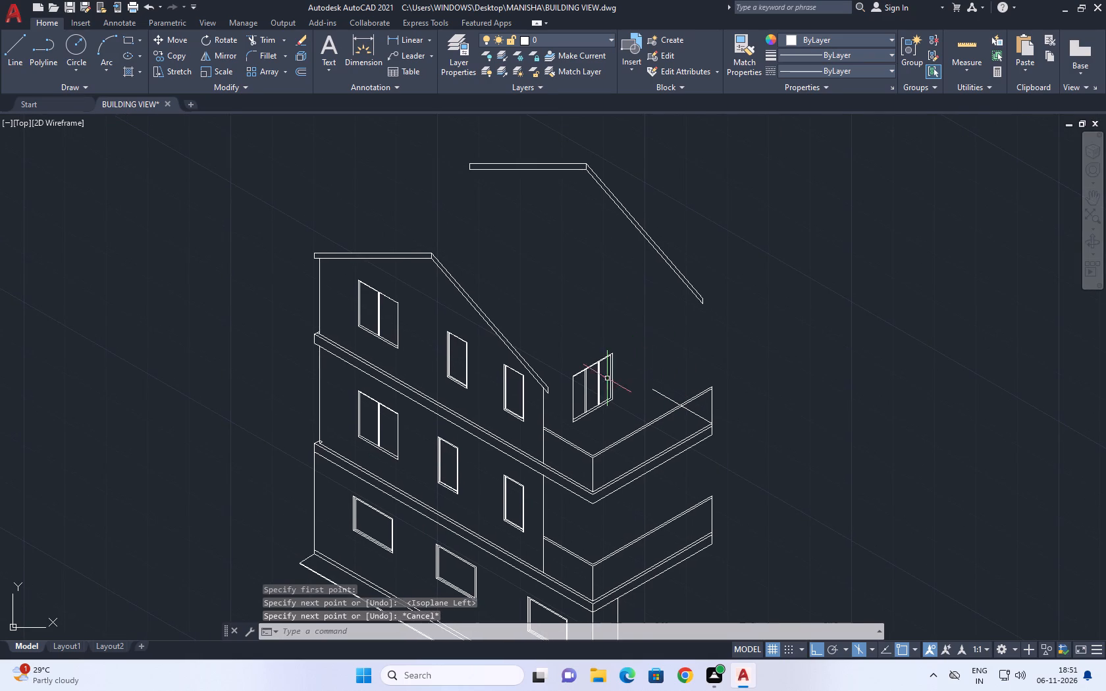
{"action": "key", "text": "l"}
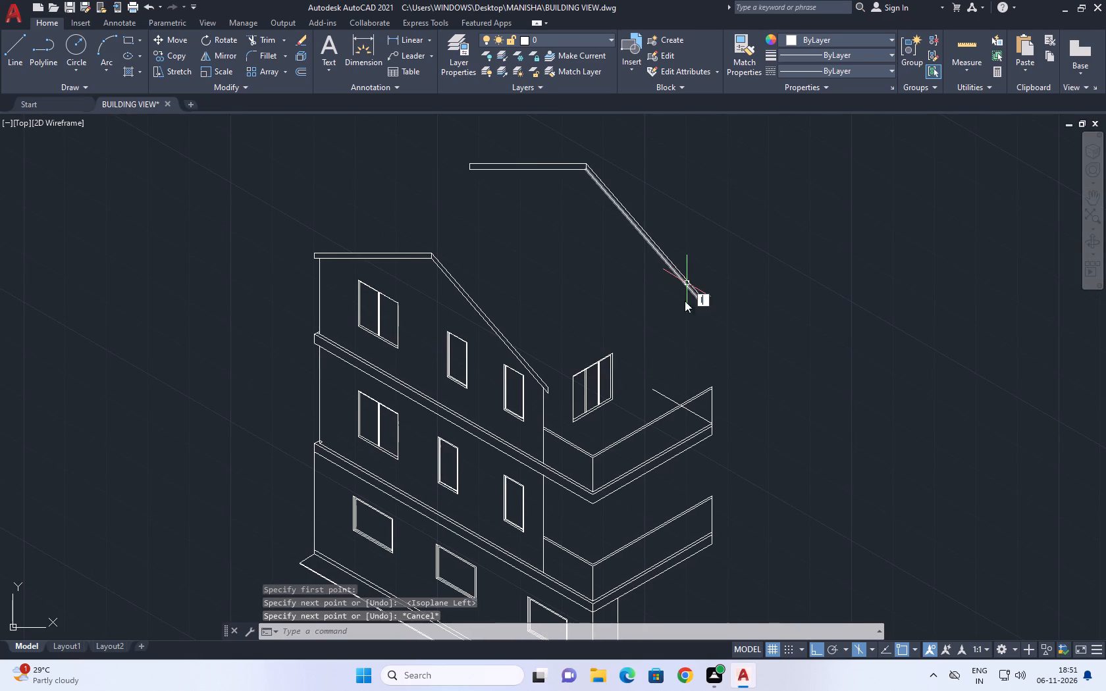
{"action": "key", "text": "space"}
{"action": "left_click", "coordinate": [652, 391]}
{"action": "left_click", "coordinate": [651, 342]}
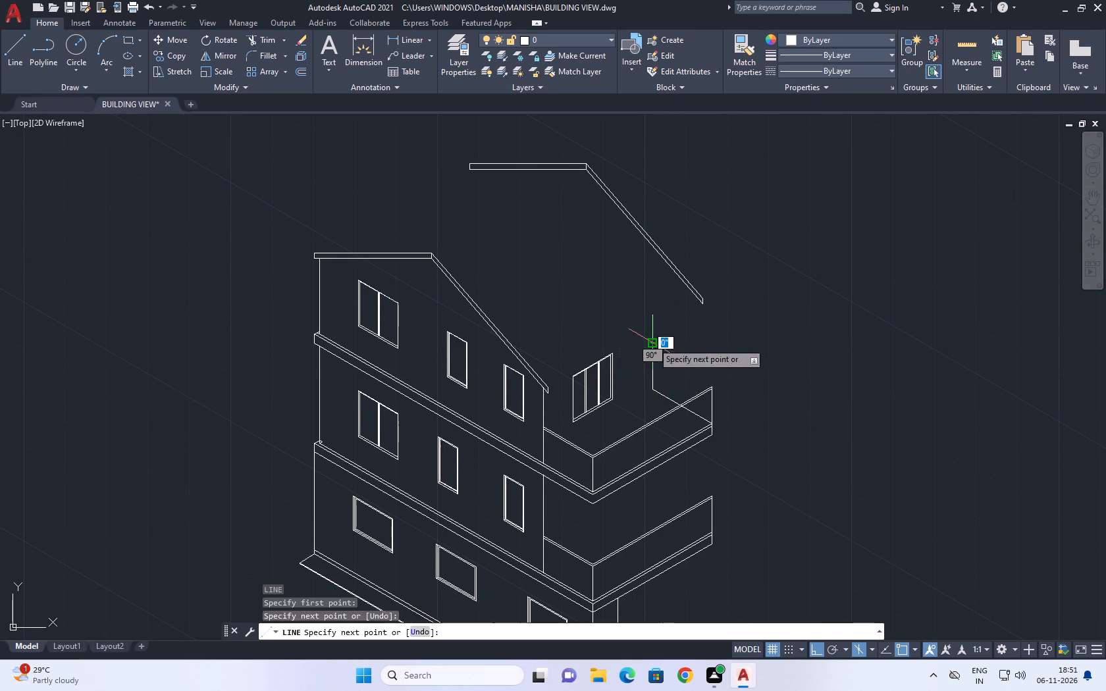
{"action": "key", "text": "space"}
Draw the side wall's top line from the roof-edge and wall corner along 30°, past the far vertical edge.
{"action": "scroll", "coordinate": [540, 409], "scroll_direction": "up", "scroll_amount": 2}
{"action": "key", "text": "space"}
{"action": "left_click", "coordinate": [543, 362]}
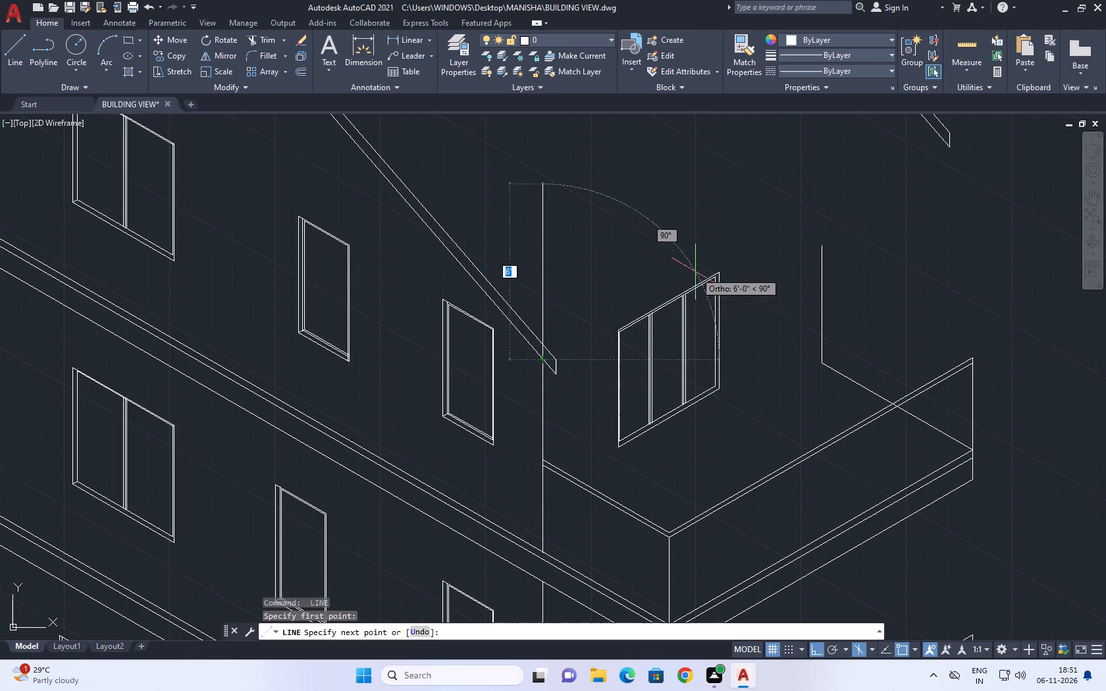
{"action": "middle_click_drag", "start_coordinate": [741, 263], "coordinate": [630, 394]}
{"action": "key", "text": "F5"}
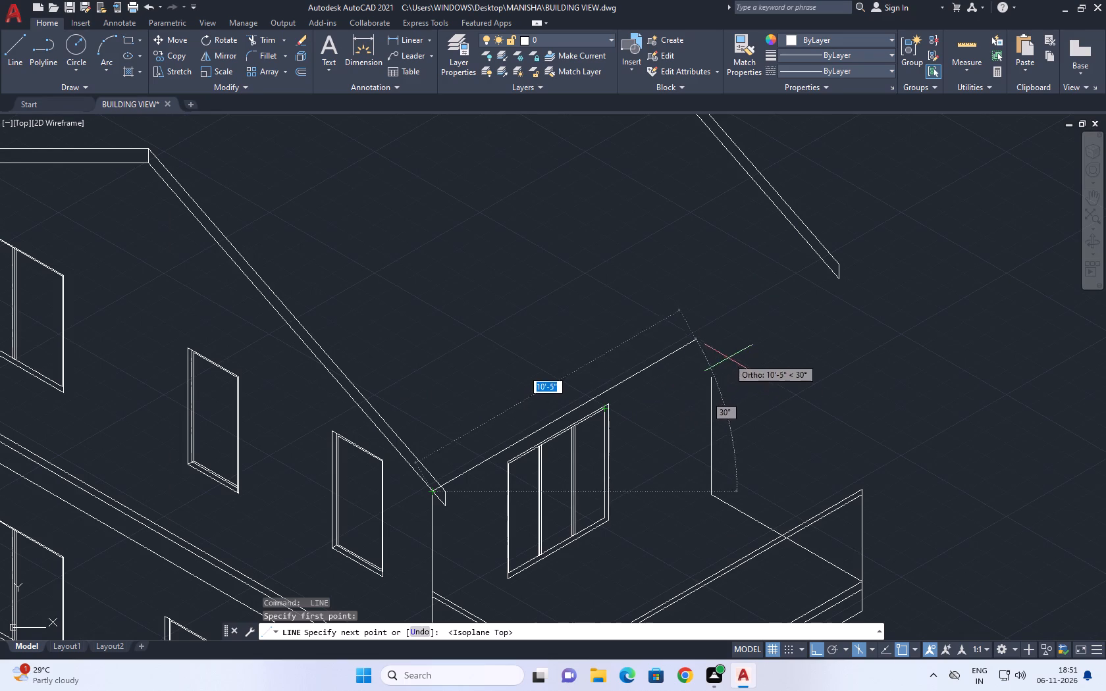
{"action": "left_click", "coordinate": [757, 332]}
{"action": "key", "text": "Escape"}
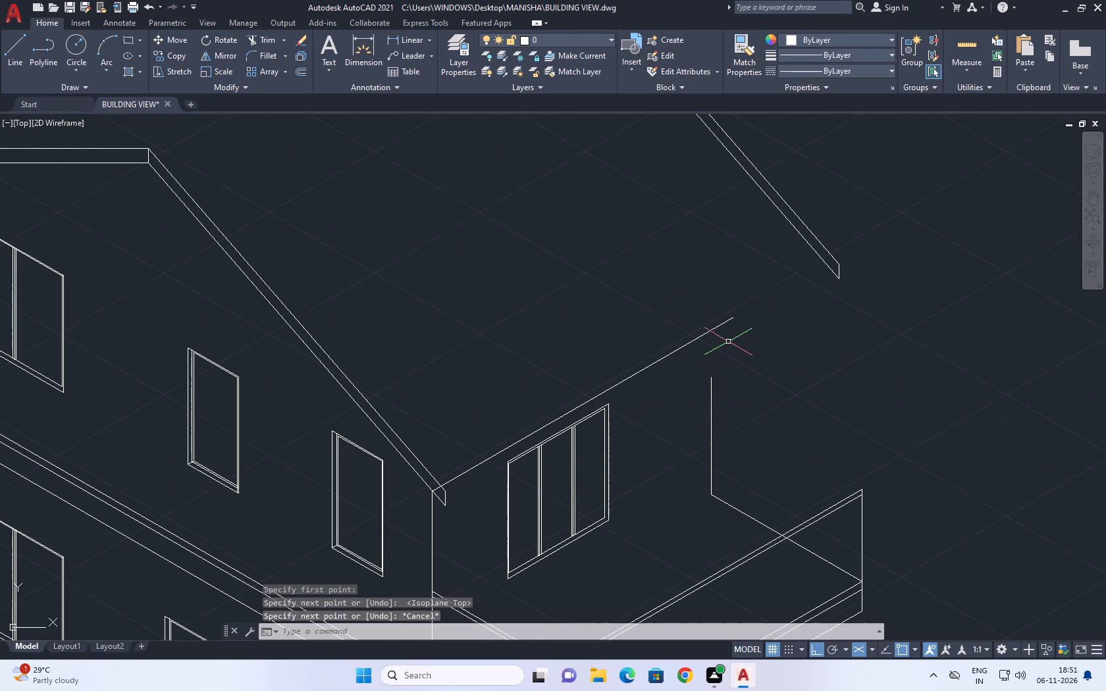
Fillet the side wall's top line and far vertical line into a sharp corner with radius 0.
{"action": "key", "text": "f"}
{"action": "key", "text": "space"}
{"action": "left_click", "coordinate": [692, 341]}
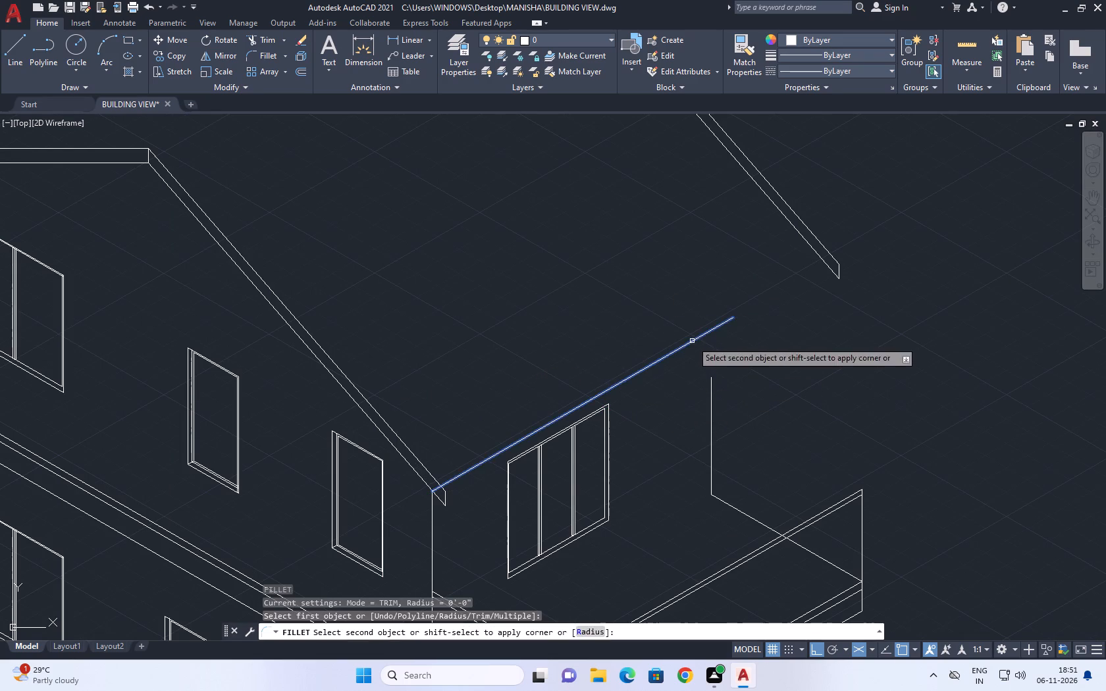
{"action": "left_click", "coordinate": [712, 384]}
{"action": "scroll", "coordinate": [712, 384], "scroll_direction": "down", "scroll_amount": 3}
{"action": "key", "text": "Escape"}
Move the detached rear roof band so its lower end's bottom corner meets the side wall's far top corner.
{"action": "left_click_drag", "start_coordinate": [762, 371], "coordinate": [758, 363]}
{"action": "left_click", "coordinate": [724, 304]}
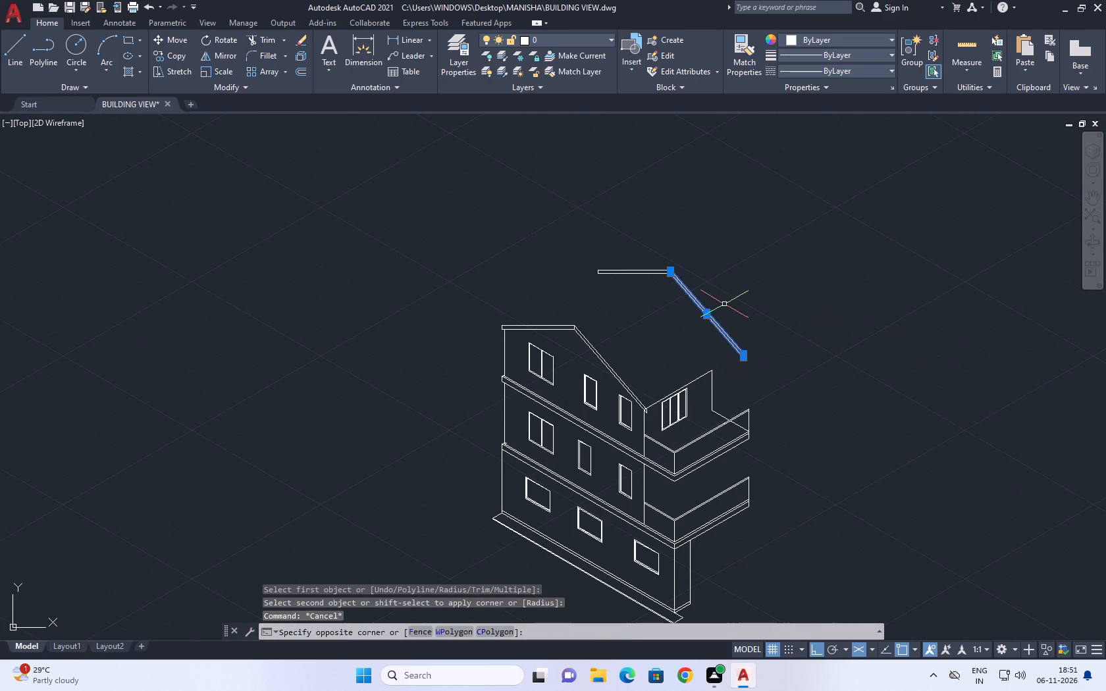
{"action": "left_click", "coordinate": [691, 247]}
{"action": "left_click_drag", "start_coordinate": [585, 288], "coordinate": [579, 288]}
{"action": "scroll", "coordinate": [765, 383], "scroll_direction": "up", "scroll_amount": 4}
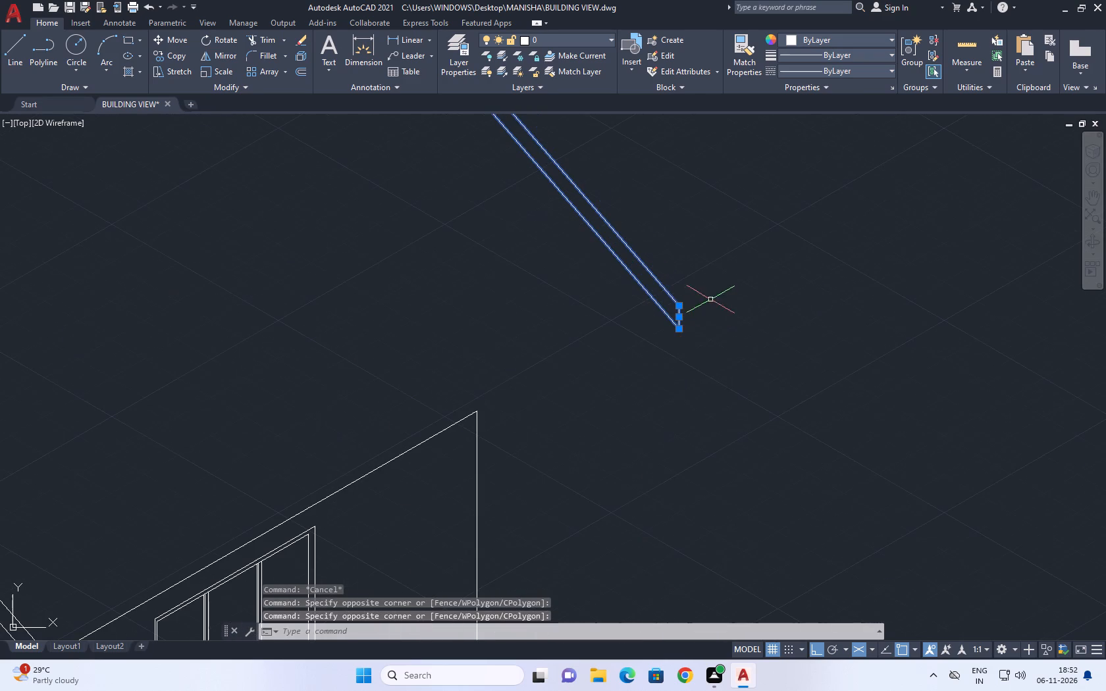
{"action": "left_click_drag", "start_coordinate": [711, 397], "coordinate": [704, 370]}
{"action": "left_click", "coordinate": [666, 282]}
{"action": "type", "text": "m"}
{"action": "key", "text": "space"}
{"action": "left_click", "coordinate": [681, 331]}
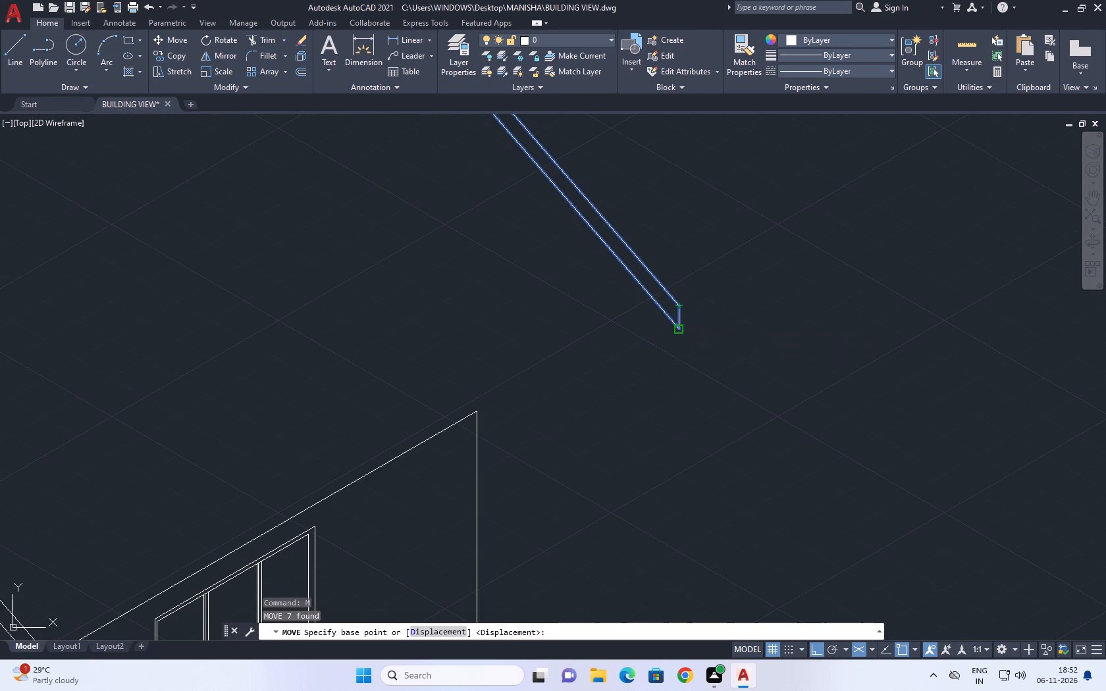
{"action": "left_click", "coordinate": [477, 412]}
{"action": "scroll", "coordinate": [536, 364], "scroll_direction": "down", "scroll_amount": 1}
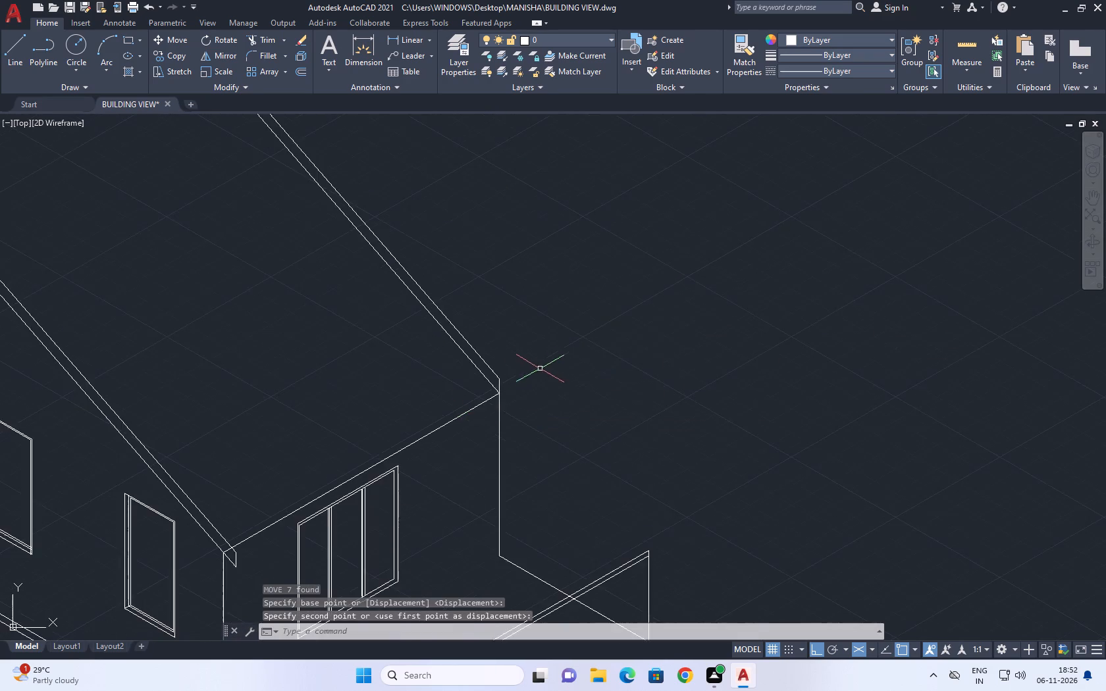
Delete the side wall's sloping top line above the three-panel window.
{"action": "scroll", "coordinate": [540, 370], "scroll_direction": "down", "scroll_amount": 2}
{"action": "scroll", "coordinate": [521, 413], "scroll_direction": "up", "scroll_amount": 2}
{"action": "left_click", "coordinate": [517, 406]}
{"action": "left_click", "coordinate": [470, 371]}
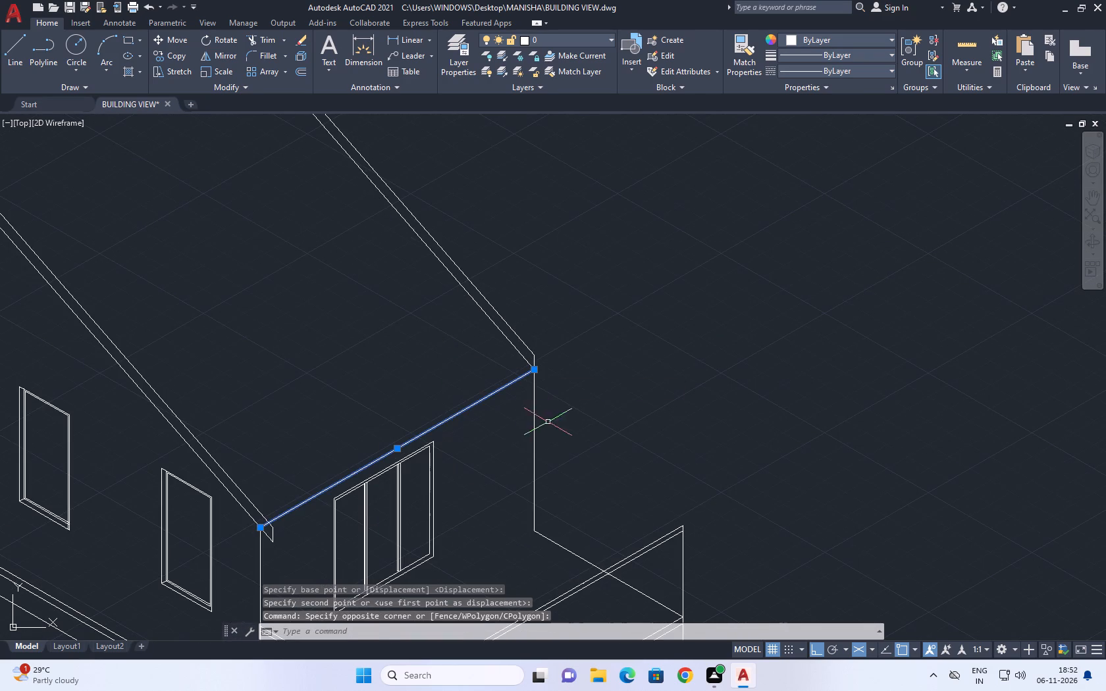
{"action": "left_click", "coordinate": [550, 422]}
{"action": "left_click", "coordinate": [519, 433]}
{"action": "key", "text": "Escape"}
{"action": "left_click", "coordinate": [468, 412]}
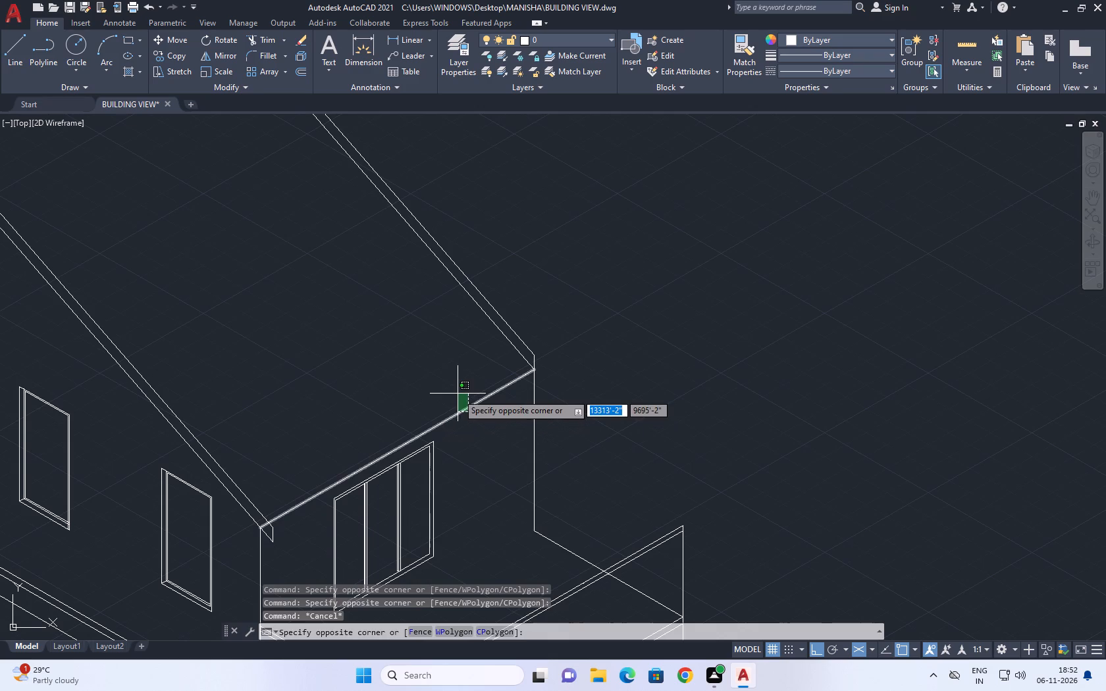
{"action": "left_click", "coordinate": [458, 394]}
{"action": "middle_click_drag", "start_coordinate": [373, 438], "coordinate": [424, 438]}
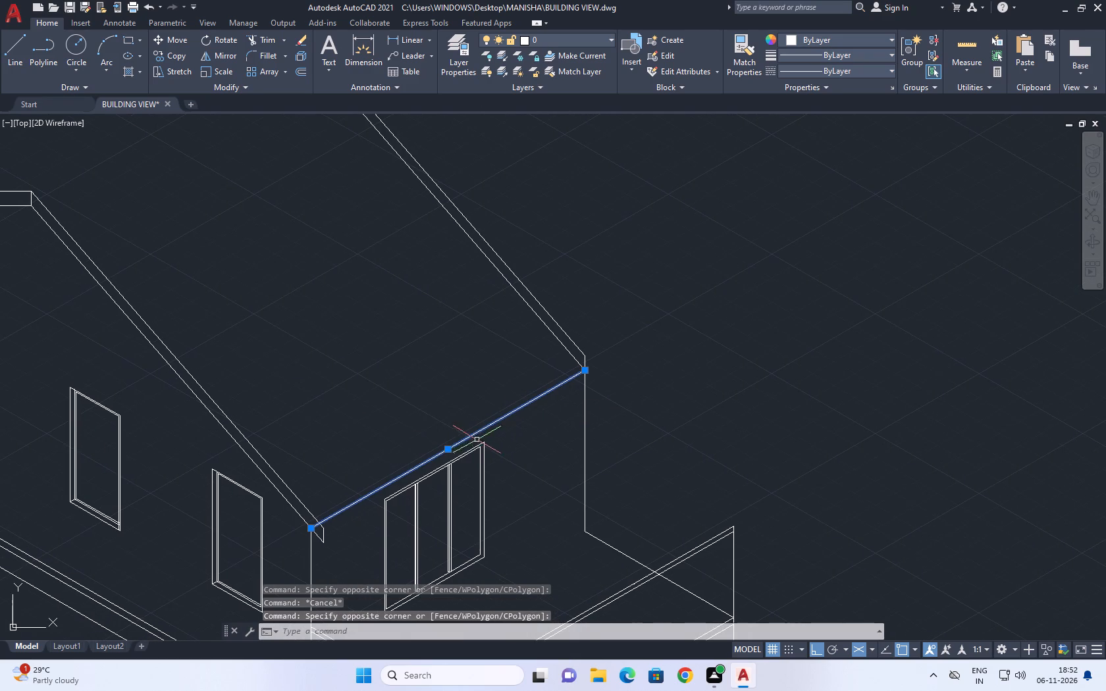
{"action": "key", "text": "Escape"}
{"action": "left_click", "coordinate": [361, 494]}
{"action": "left_click", "coordinate": [358, 504]}
{"action": "key", "text": "Delete"}
Draw a line from the front roof band's lower tip along 30° to slightly past the side wall's far vertical edge.
{"action": "middle_click_drag", "start_coordinate": [455, 482], "coordinate": [508, 313]}
{"action": "scroll", "coordinate": [443, 351], "scroll_direction": "down", "scroll_amount": 1}
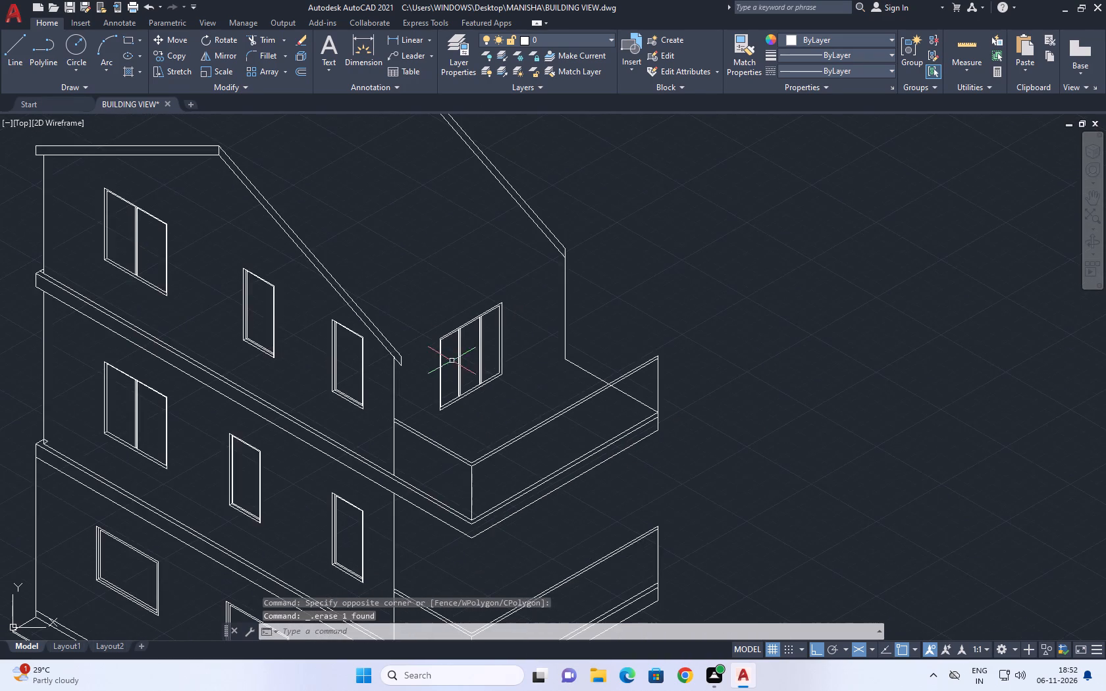
{"action": "middle_click_drag", "start_coordinate": [438, 338], "coordinate": [487, 370]}
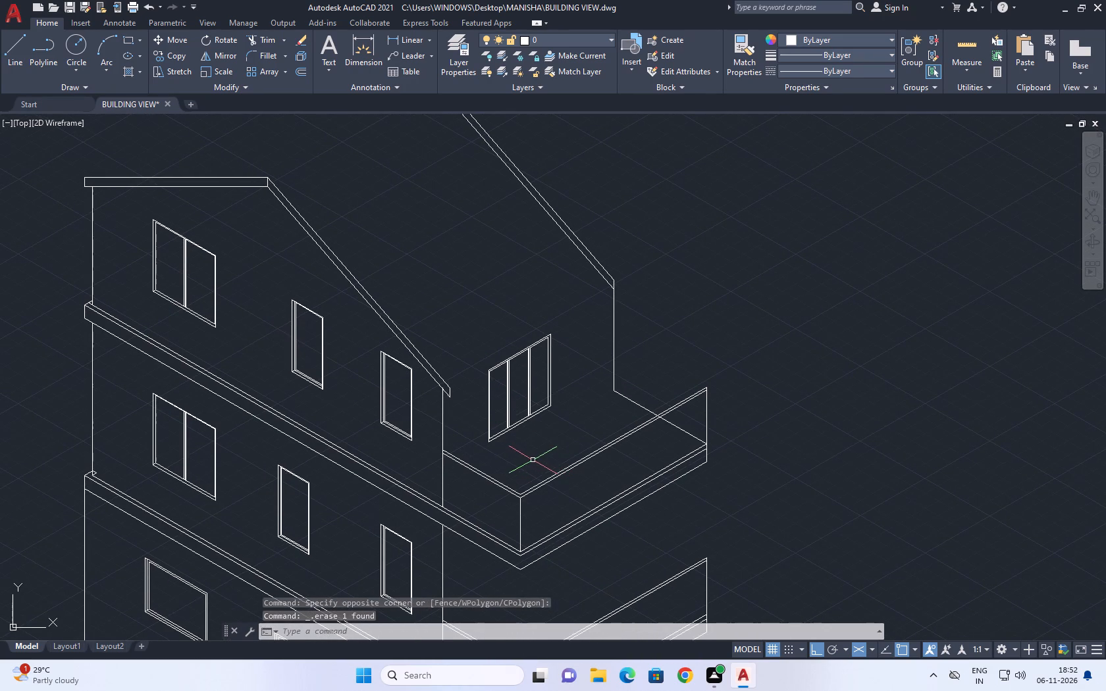
{"action": "scroll", "coordinate": [610, 422], "scroll_direction": "down", "scroll_amount": 1}
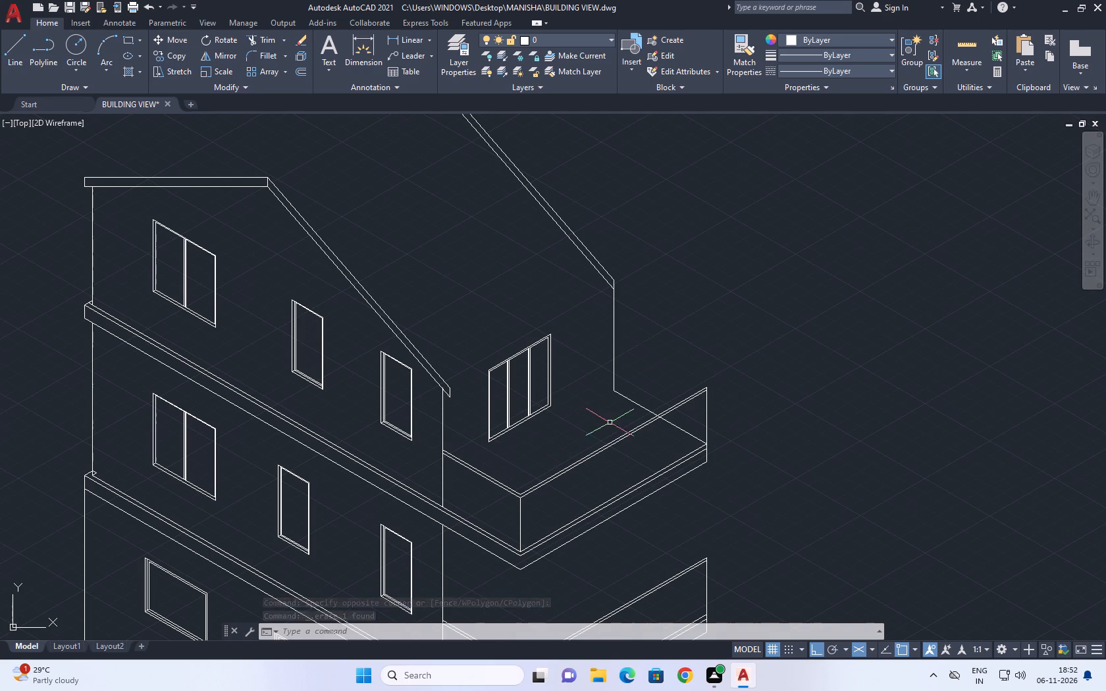
{"action": "middle_click_drag", "start_coordinate": [541, 515], "coordinate": [610, 427]}
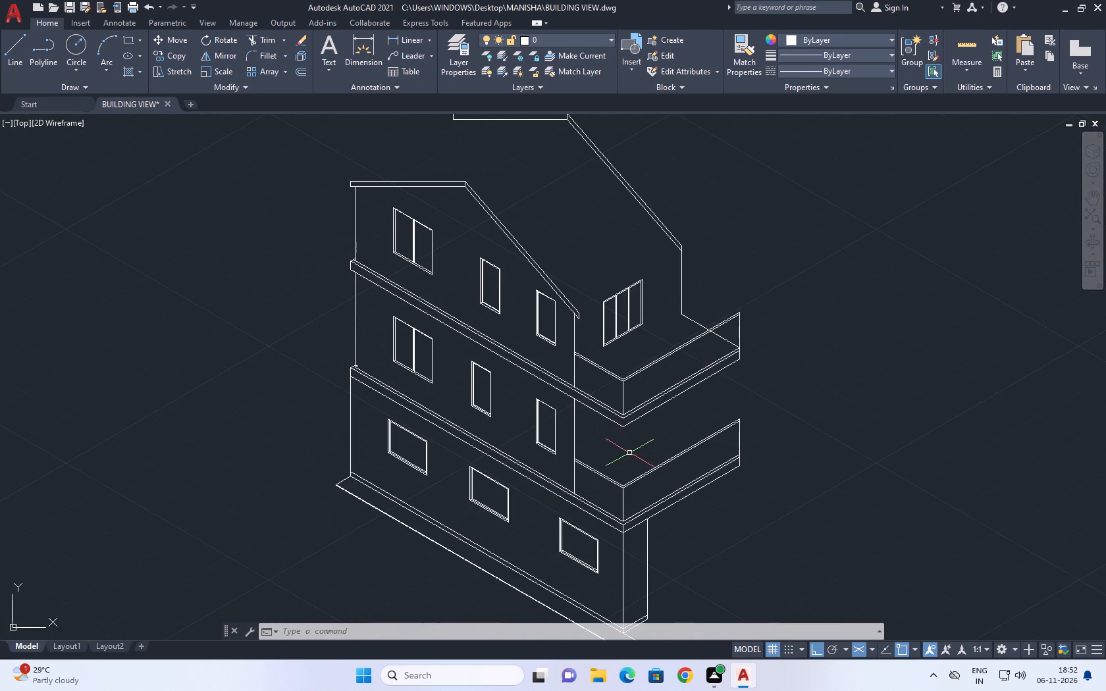
{"action": "middle_click_drag", "start_coordinate": [648, 317], "coordinate": [648, 382]}
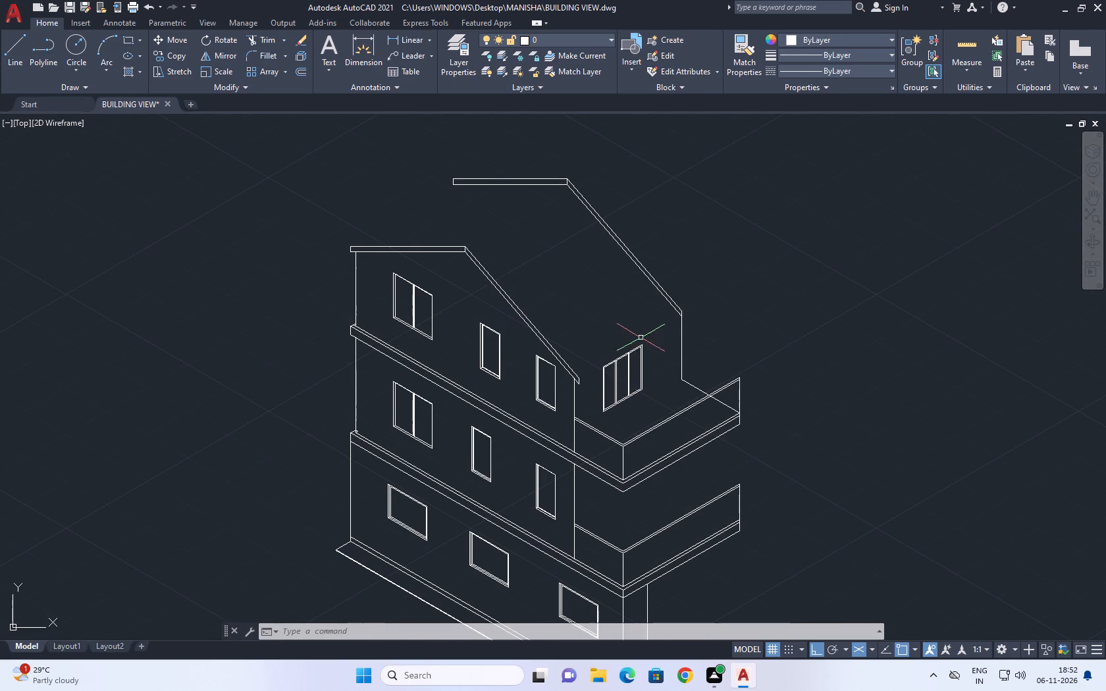
{"action": "scroll", "coordinate": [602, 347], "scroll_direction": "up", "scroll_amount": 2}
{"action": "left_click", "coordinate": [577, 298]}
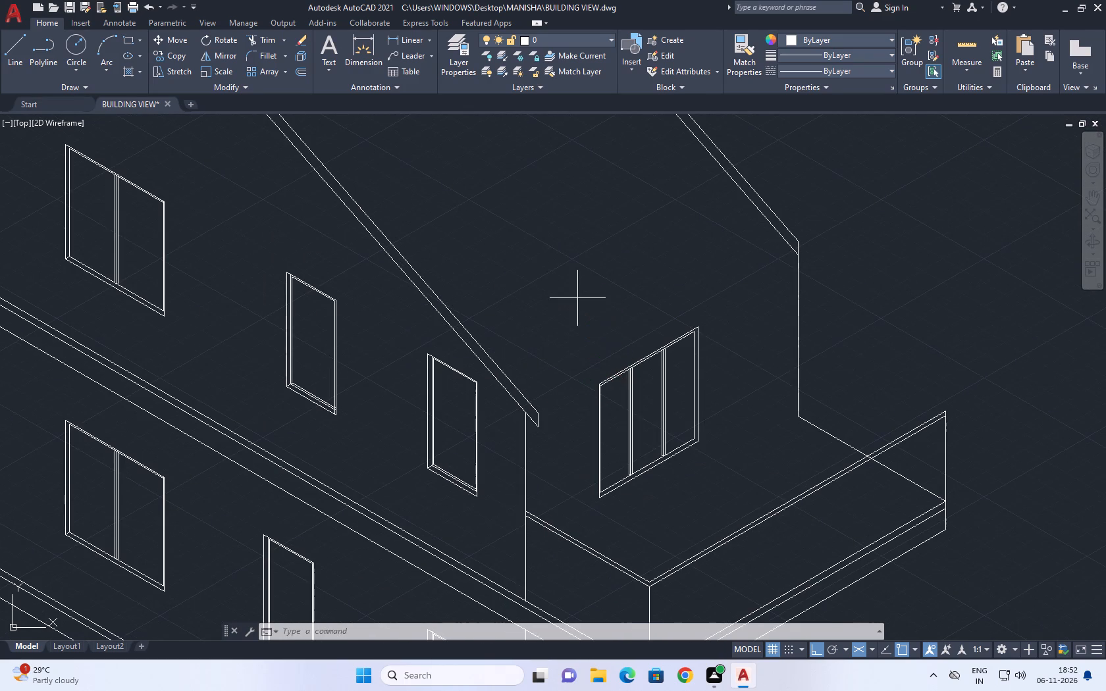
{"action": "left_click", "coordinate": [602, 342]}
{"action": "type", "text": "l"}
{"action": "key", "text": "space"}
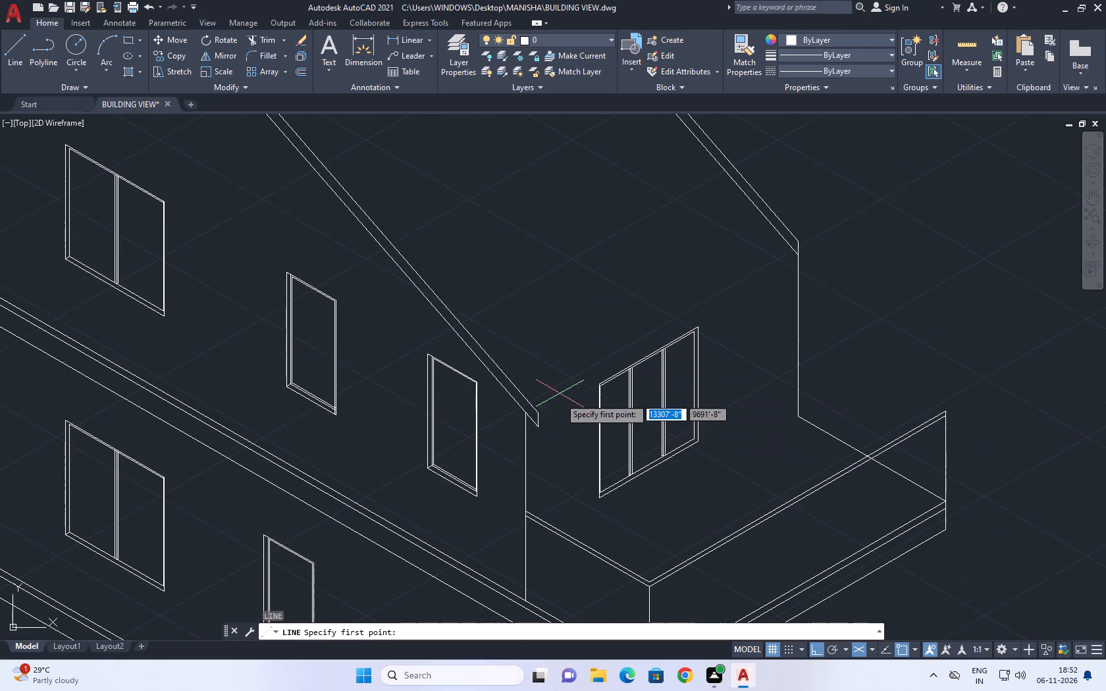
{"action": "left_click", "coordinate": [539, 412]}
{"action": "scroll", "coordinate": [779, 246], "scroll_direction": "up", "scroll_amount": 2}
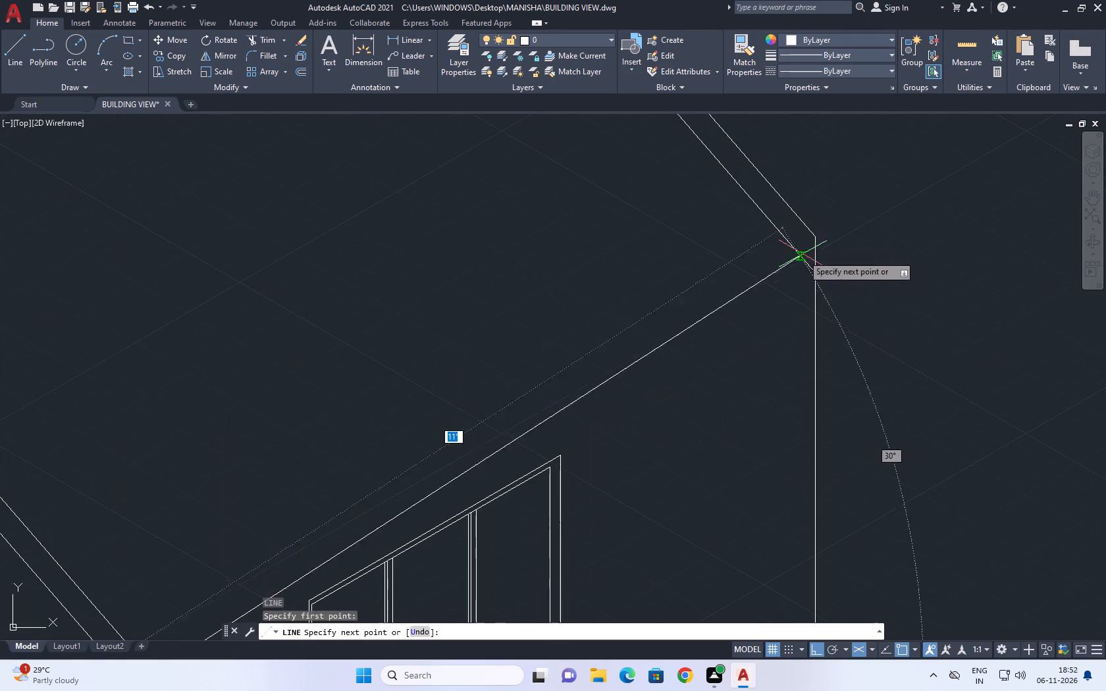
{"action": "scroll", "coordinate": [812, 280], "scroll_direction": "down", "scroll_amount": 1}
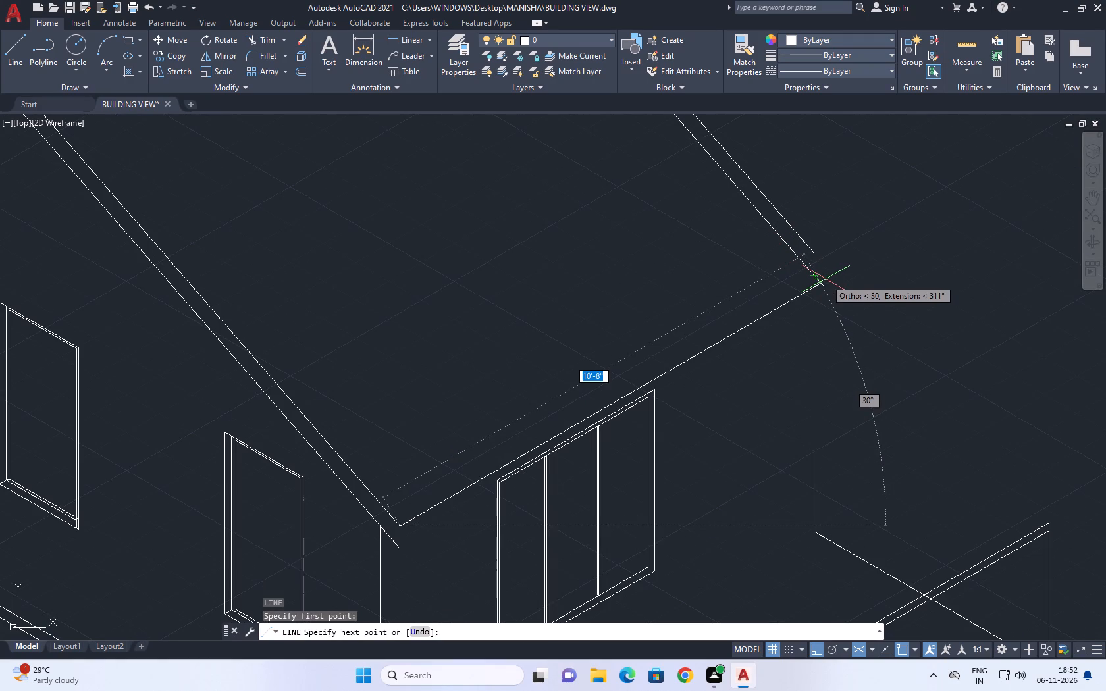
{"action": "left_click", "coordinate": [826, 279]}
{"action": "scroll", "coordinate": [840, 245], "scroll_direction": "down", "scroll_amount": 1}
{"action": "key", "text": "Escape"}
Move the rear roof band's sloped and horizontal parts so the lower upper corner meets the new eave line at the wall's far edge.
{"action": "middle_click_drag", "start_coordinate": [820, 213], "coordinate": [820, 343]}
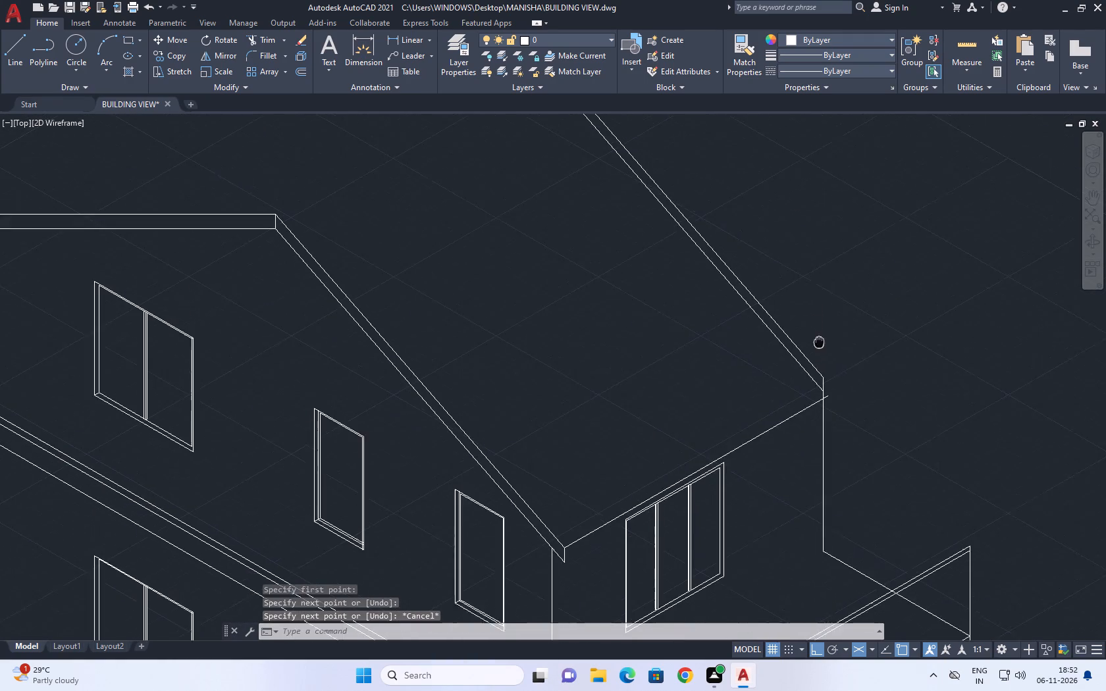
{"action": "middle_click_drag", "start_coordinate": [820, 343], "coordinate": [820, 345]}
{"action": "left_click_drag", "start_coordinate": [762, 241], "coordinate": [737, 274]}
{"action": "left_click", "coordinate": [684, 319]}
{"action": "middle_click_drag", "start_coordinate": [749, 281], "coordinate": [771, 421]}
{"action": "middle_click_drag", "start_coordinate": [733, 304], "coordinate": [739, 365]}
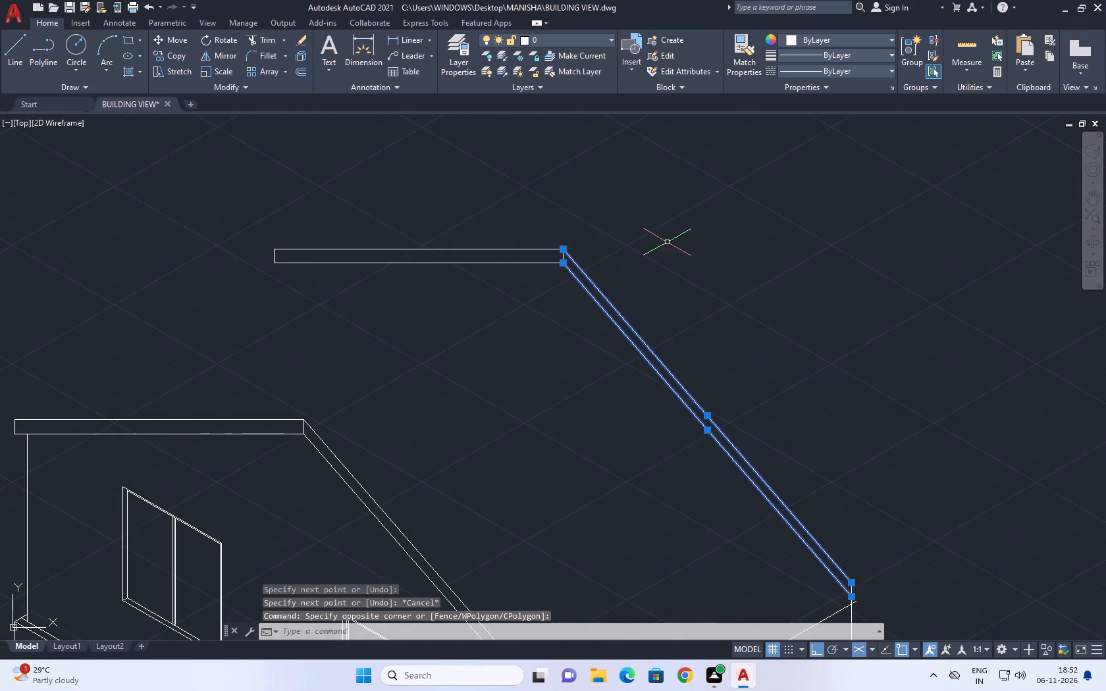
{"action": "left_click_drag", "start_coordinate": [641, 205], "coordinate": [583, 249]}
{"action": "left_click", "coordinate": [198, 308]}
{"action": "middle_click_drag", "start_coordinate": [616, 401], "coordinate": [500, 201]}
{"action": "middle_click_drag", "start_coordinate": [606, 396], "coordinate": [548, 316]}
{"action": "type", "text": "m"}
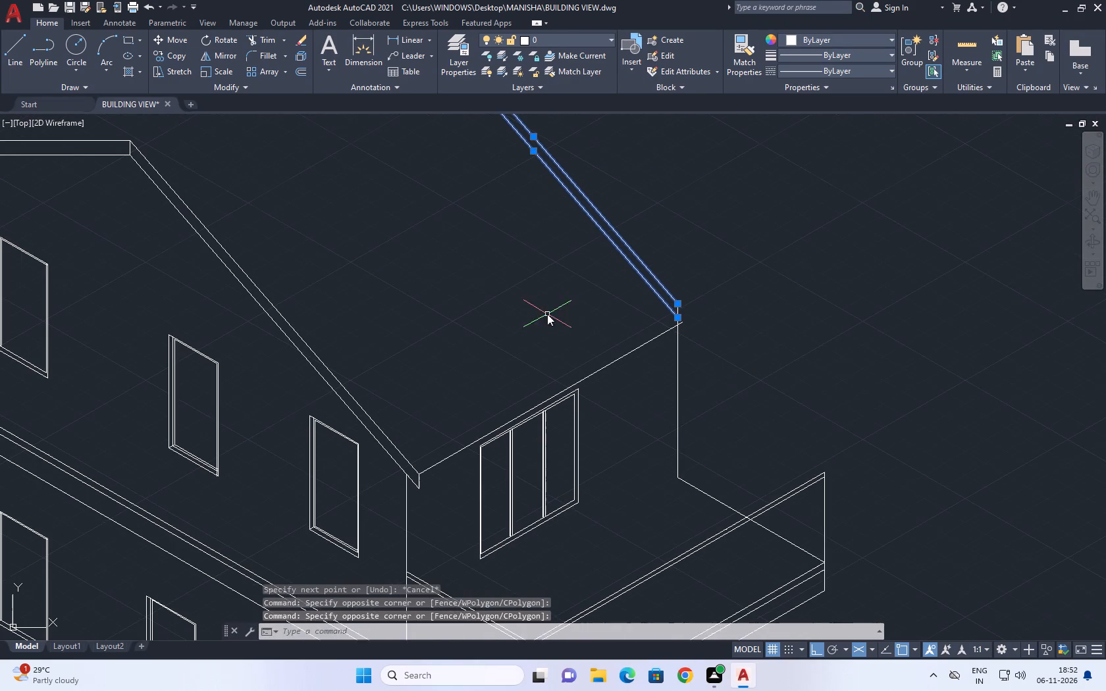
{"action": "key", "text": "space"}
{"action": "scroll", "coordinate": [677, 315], "scroll_direction": "up", "scroll_amount": 1}
{"action": "left_click", "coordinate": [675, 294]}
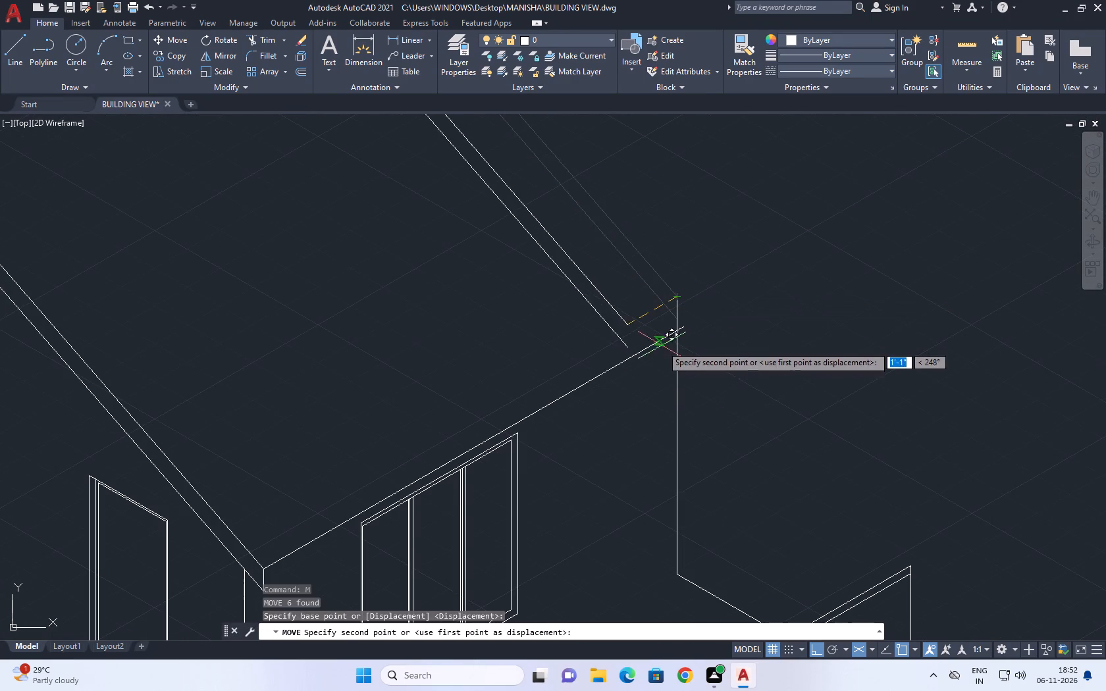
{"action": "left_click", "coordinate": [671, 333]}
Trim the eave line's overshoot and its piece inside the rear roof band, plus the vertical line segments above the eave corner.
{"action": "scroll", "coordinate": [679, 347], "scroll_direction": "up", "scroll_amount": 2}
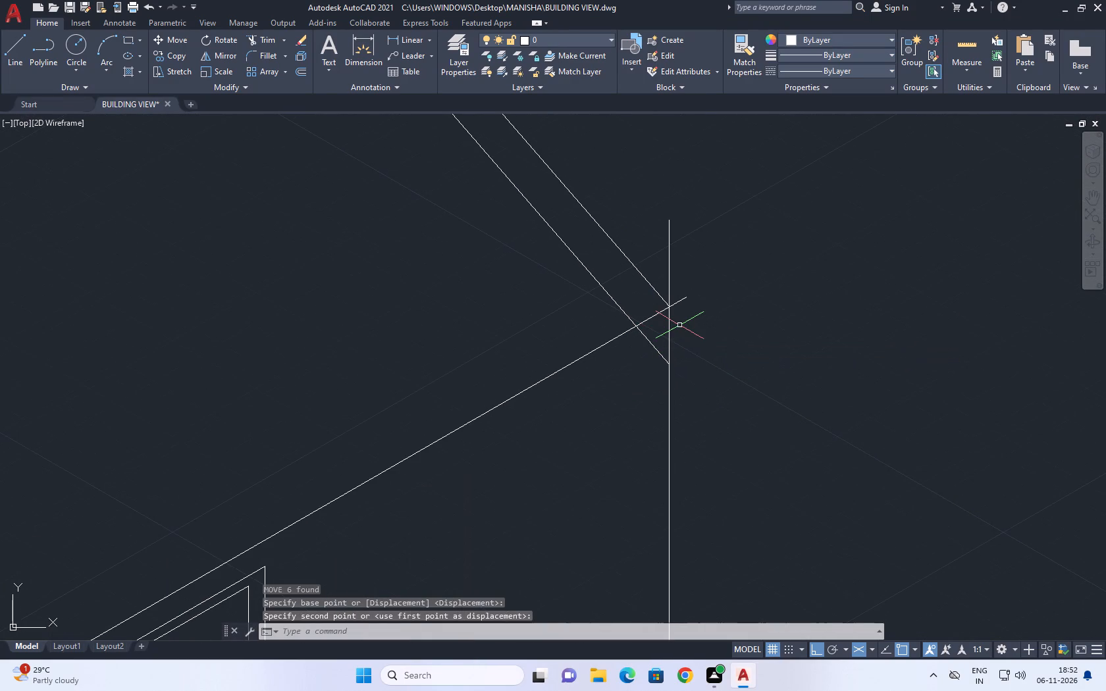
{"action": "type", "text": "tr"}
{"action": "key", "text": "space"}
{"action": "left_click", "coordinate": [681, 299]}
{"action": "left_click", "coordinate": [671, 257]}
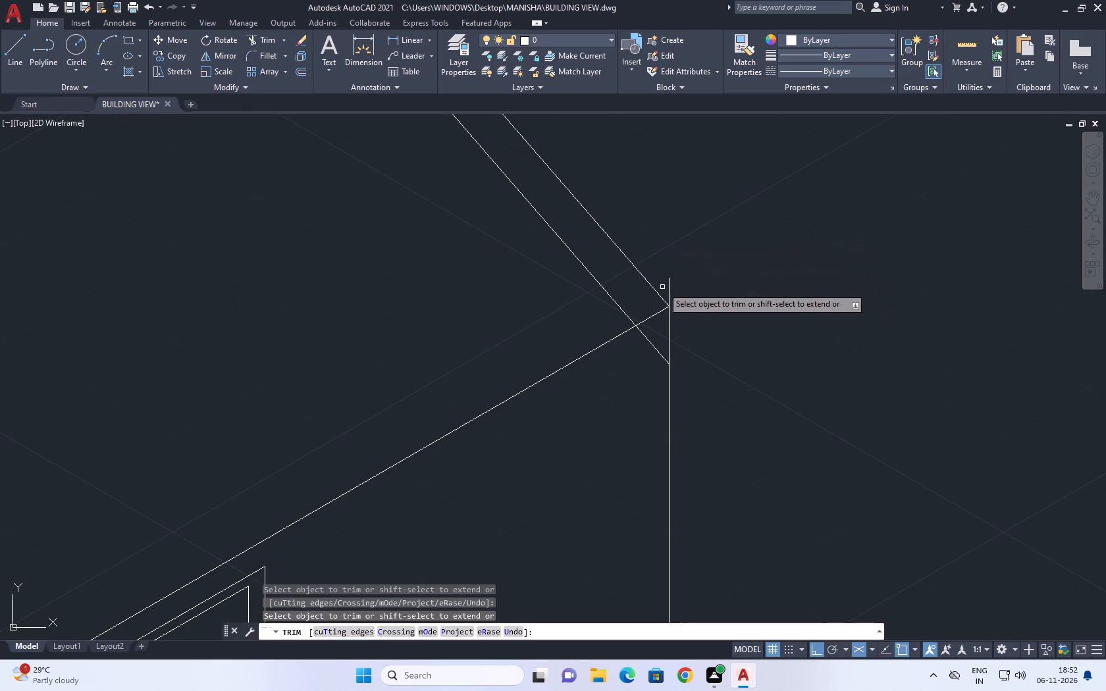
{"action": "left_click", "coordinate": [670, 290]}
{"action": "left_click", "coordinate": [660, 313]}
{"action": "scroll", "coordinate": [666, 303], "scroll_direction": "down", "scroll_amount": 4}
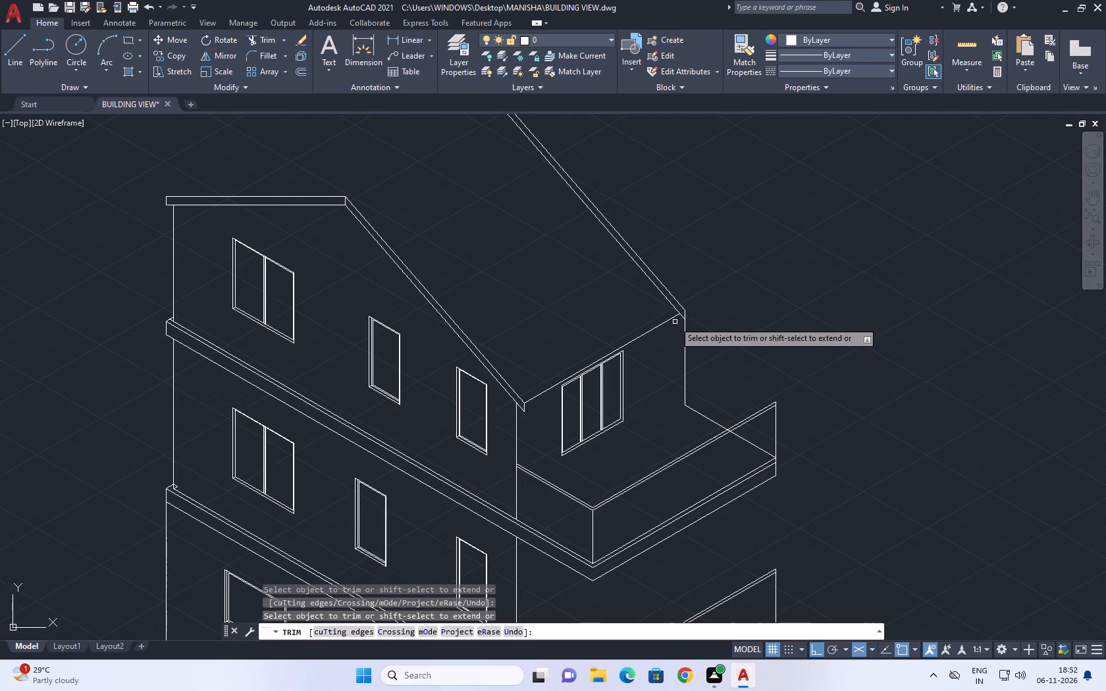
{"action": "scroll", "coordinate": [675, 315], "scroll_direction": "up", "scroll_amount": 2}
{"action": "key", "text": "Escape"}
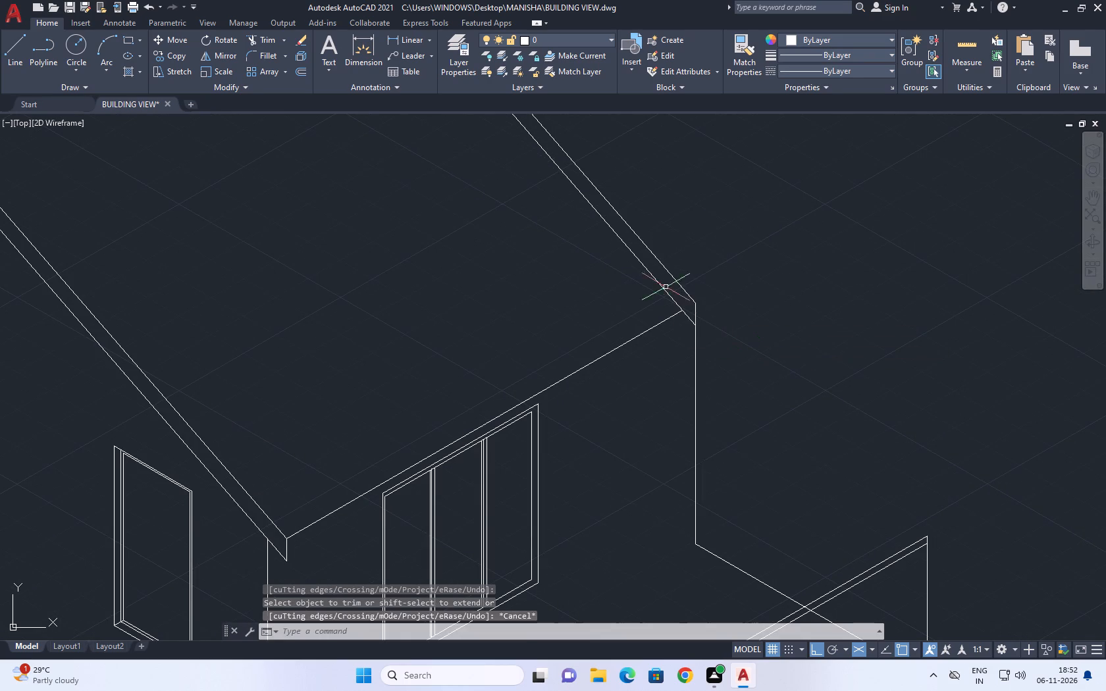
Draw a 30° line from the front roof band's upper left corner to slightly past the rear band's matching corner.
{"action": "scroll", "coordinate": [687, 286], "scroll_direction": "down", "scroll_amount": 2}
{"action": "middle_click_drag", "start_coordinate": [667, 245], "coordinate": [702, 428]}
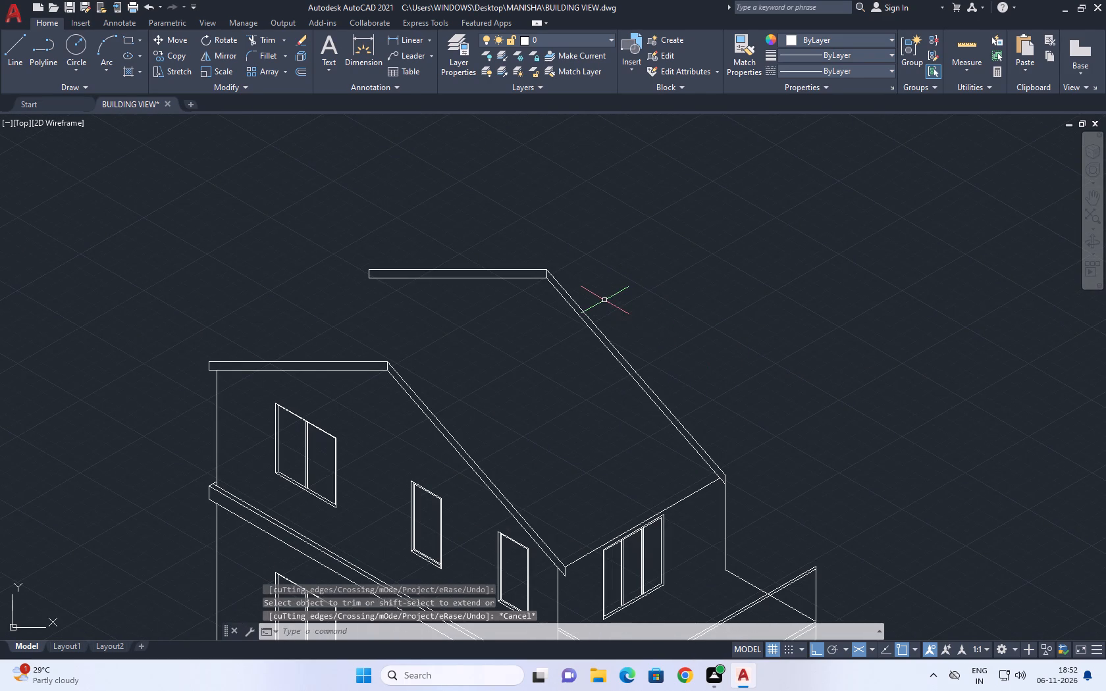
{"action": "type", "text": "l"}
{"action": "key", "text": "space"}
{"action": "scroll", "coordinate": [221, 353], "scroll_direction": "up", "scroll_amount": 2}
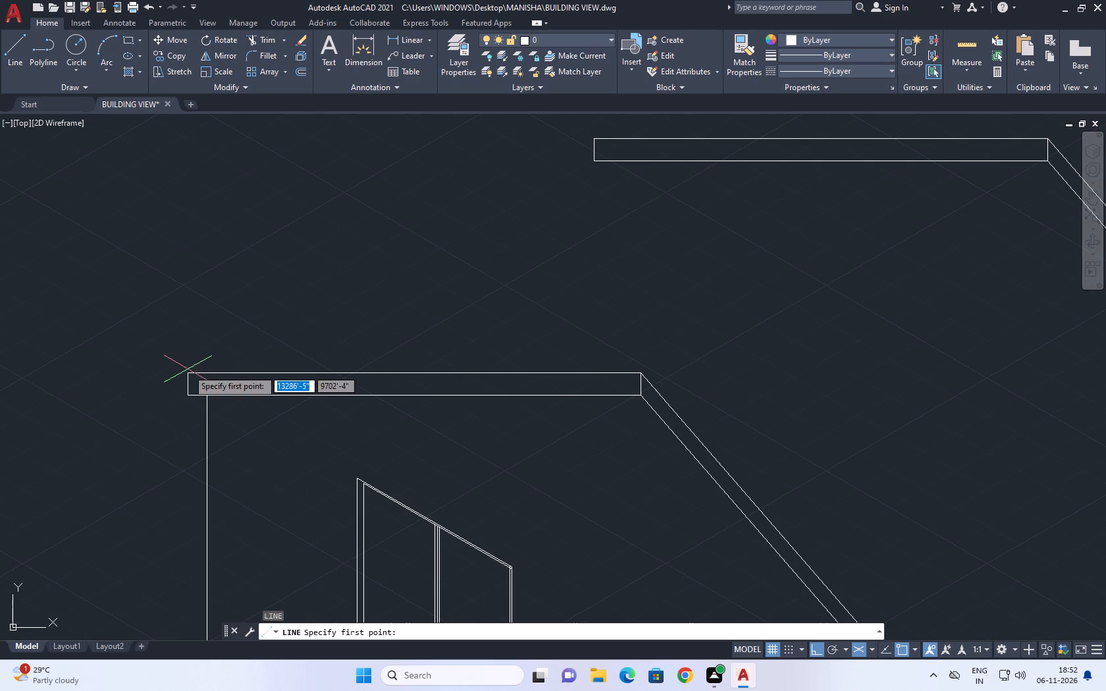
{"action": "left_click", "coordinate": [181, 374]}
{"action": "scroll", "coordinate": [334, 297], "scroll_direction": "down", "scroll_amount": 1}
{"action": "scroll", "coordinate": [490, 184], "scroll_direction": "up", "scroll_amount": 1}
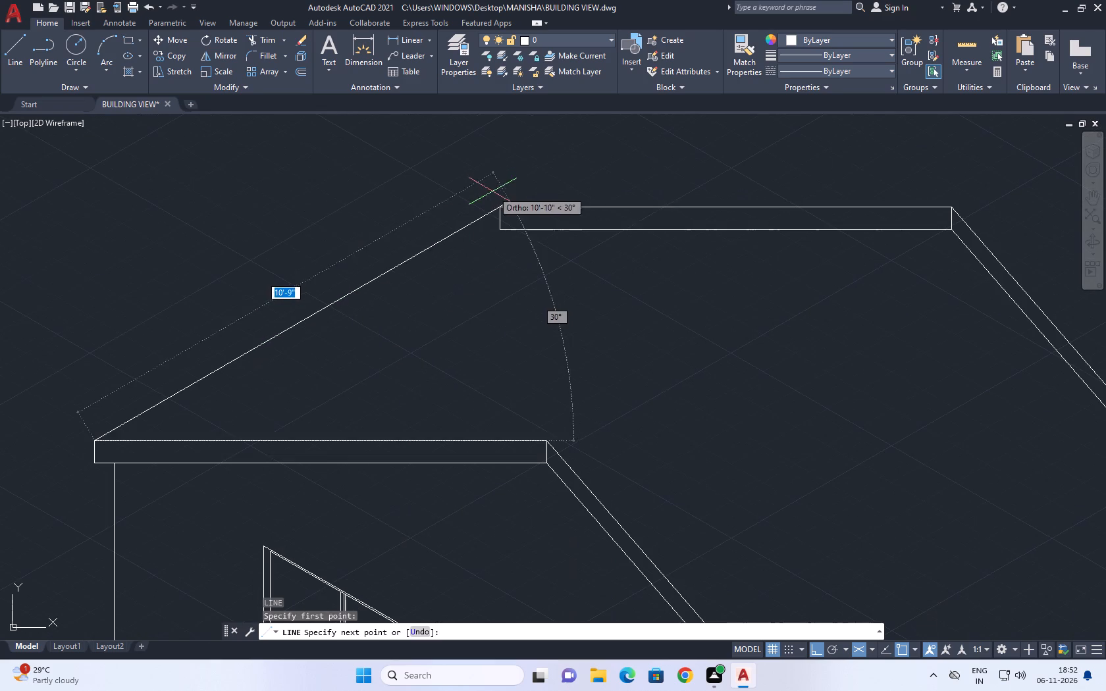
{"action": "left_click", "coordinate": [492, 192]}
{"action": "key", "text": "Escape"}
Trim the overshoot of the new roof line at the rear roof band's upper left corner.
{"action": "middle_click_drag", "start_coordinate": [521, 204], "coordinate": [501, 241]}
{"action": "type", "text": "tr"}
{"action": "key", "text": "space"}
{"action": "scroll", "coordinate": [490, 242], "scroll_direction": "up", "scroll_amount": 2}
{"action": "left_click", "coordinate": [490, 234]}
{"action": "left_click", "coordinate": [454, 237]}
{"action": "scroll", "coordinate": [496, 230], "scroll_direction": "down", "scroll_amount": 1}
{"action": "left_click", "coordinate": [492, 237]}
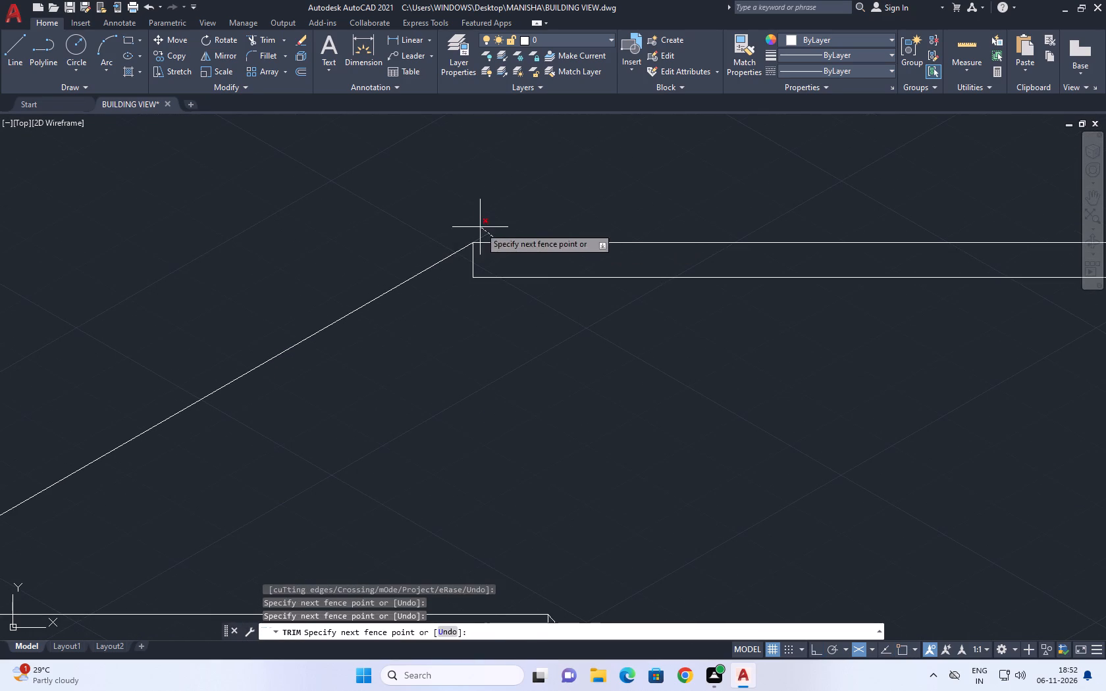
{"action": "left_click", "coordinate": [444, 226]}
{"action": "scroll", "coordinate": [594, 220], "scroll_direction": "down", "scroll_amount": 4}
{"action": "key", "text": "Escape"}
Draw a 30° line from the front roof band's upper bend corner to slightly past the rear band's upper bend corner.
{"action": "middle_click_drag", "start_coordinate": [717, 245], "coordinate": [587, 332]}
{"action": "type", "text": "l"}
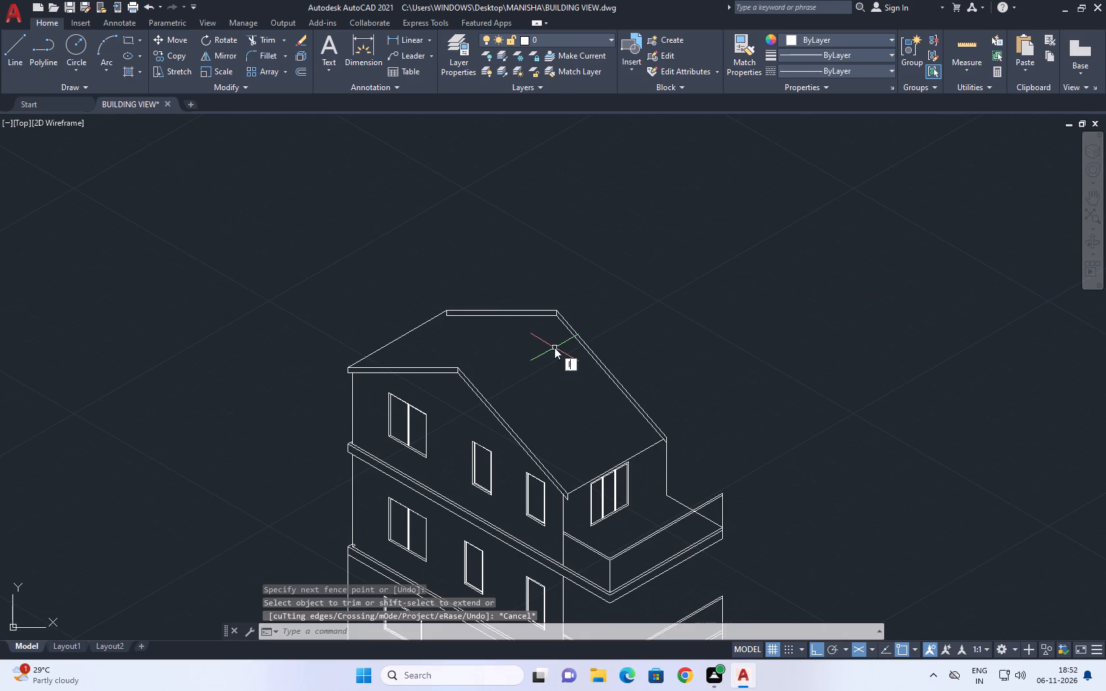
{"action": "key", "text": "space"}
{"action": "scroll", "coordinate": [513, 361], "scroll_direction": "up", "scroll_amount": 3}
{"action": "left_click", "coordinate": [292, 401]}
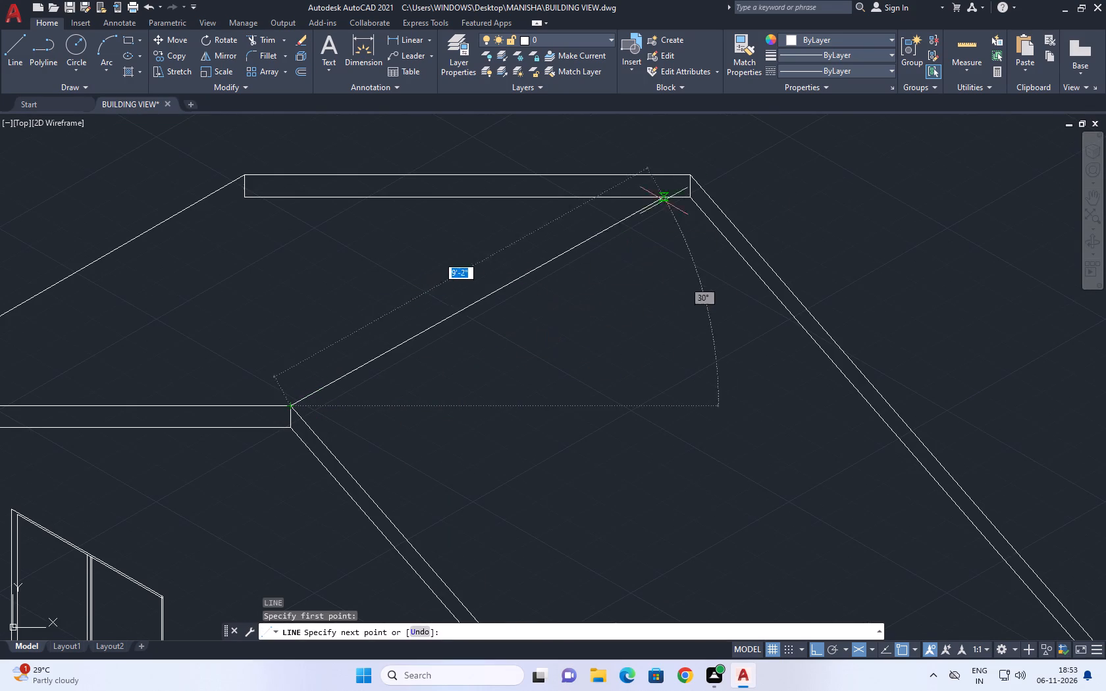
{"action": "scroll", "coordinate": [720, 161], "scroll_direction": "up", "scroll_amount": 1}
{"action": "left_click", "coordinate": [704, 188]}
{"action": "key", "text": "Escape"}
{"action": "scroll", "coordinate": [722, 183], "scroll_direction": "down", "scroll_amount": 2}
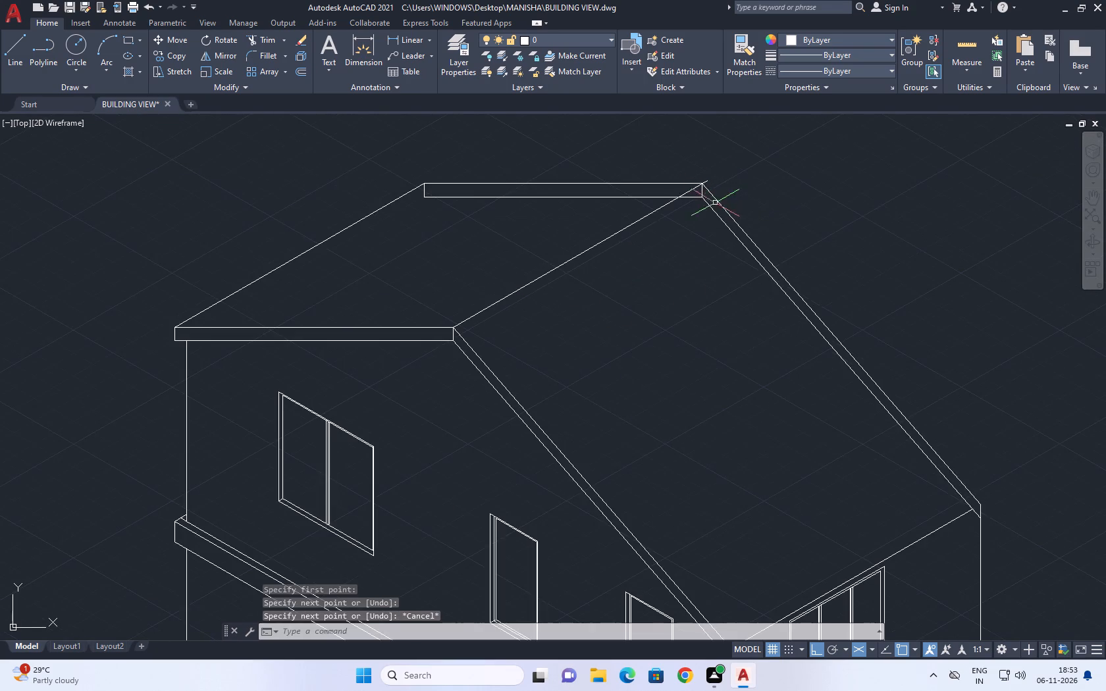
Delete the short vertical line at the rear roof band's bend.
{"action": "scroll", "coordinate": [697, 197], "scroll_direction": "up", "scroll_amount": 2}
{"action": "left_click", "coordinate": [706, 184]}
{"action": "key", "text": "Delete"}
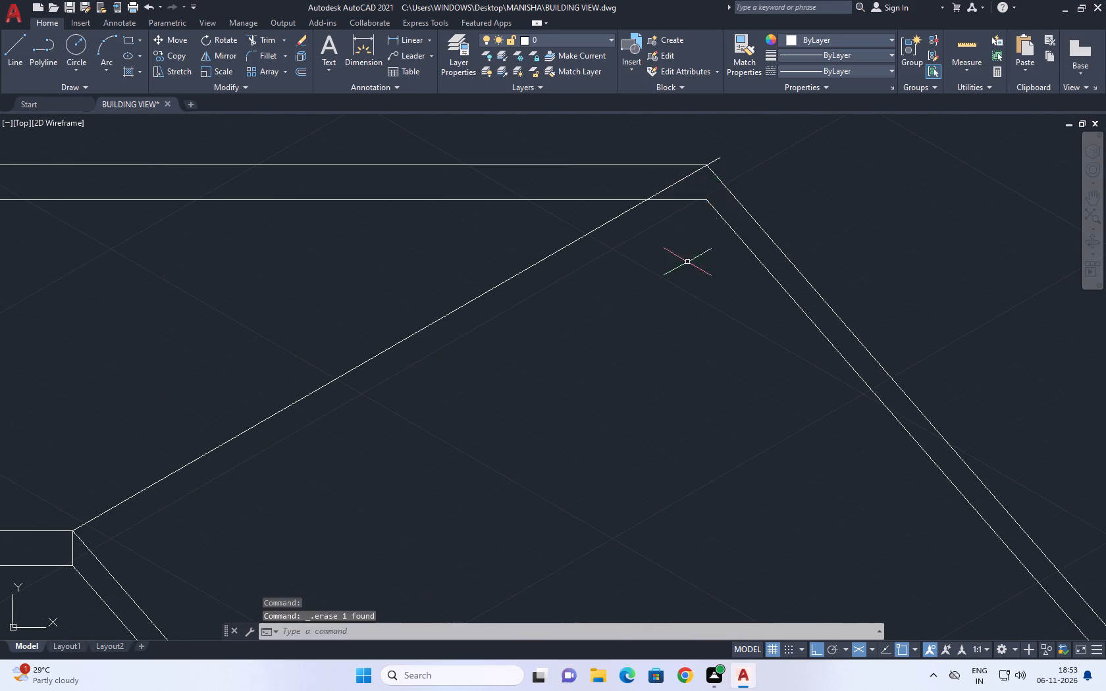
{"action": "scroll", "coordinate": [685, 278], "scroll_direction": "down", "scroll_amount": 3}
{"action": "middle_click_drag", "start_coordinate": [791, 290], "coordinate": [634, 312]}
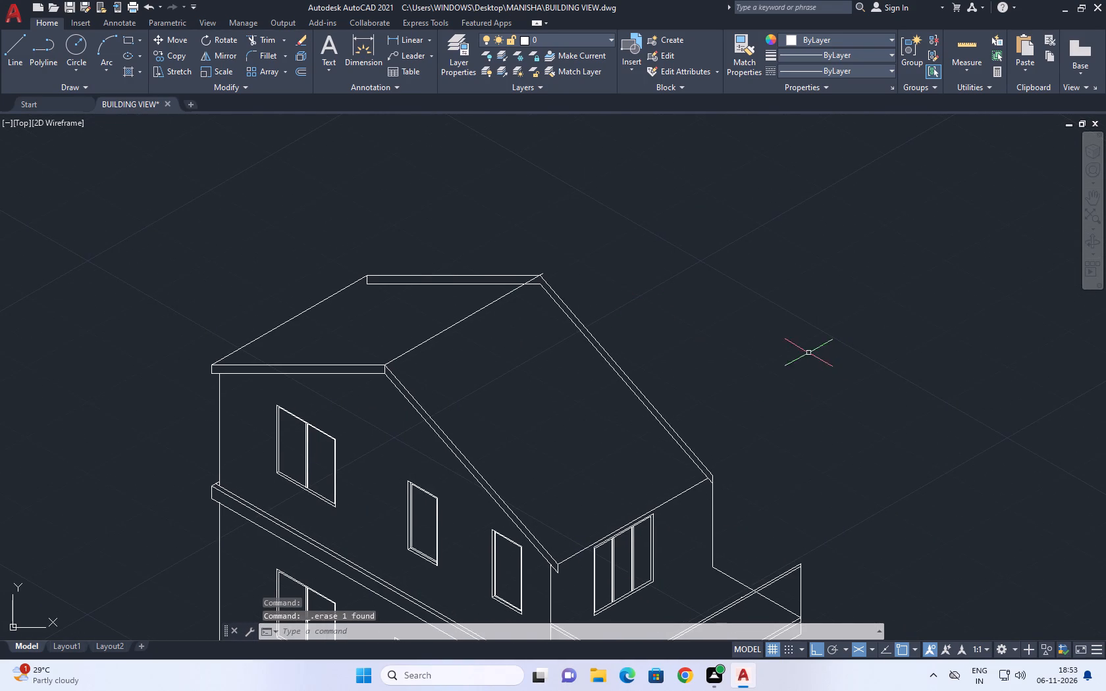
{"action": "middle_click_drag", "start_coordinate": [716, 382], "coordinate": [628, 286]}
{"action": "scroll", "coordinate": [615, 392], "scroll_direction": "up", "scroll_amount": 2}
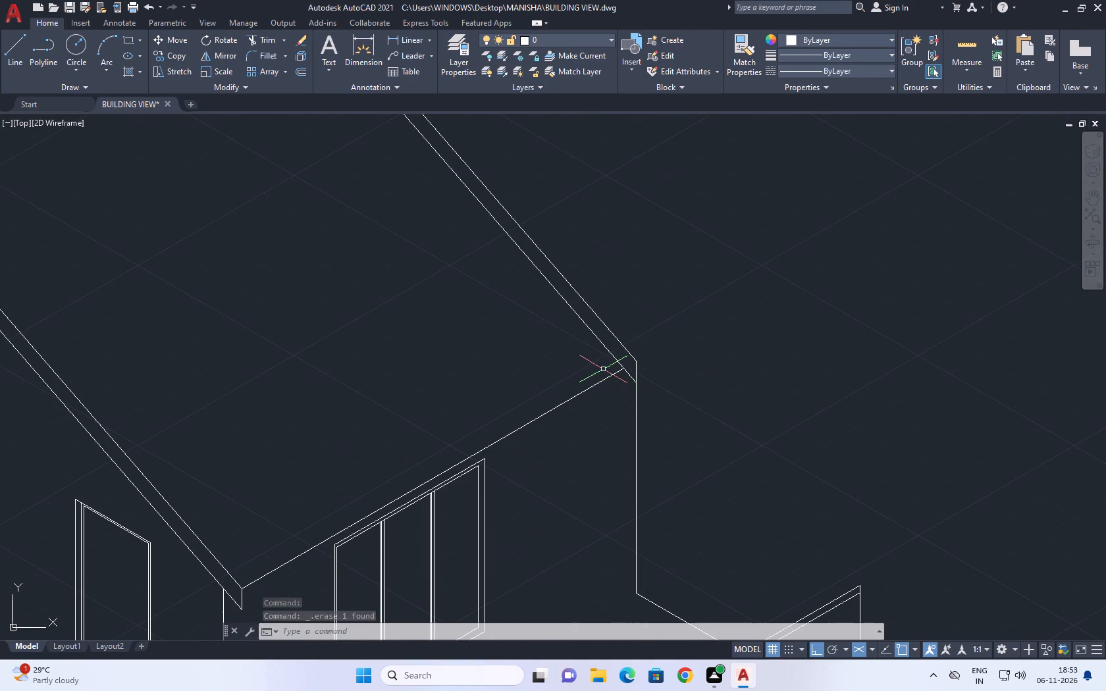
Copy the roof's side eave line from the front band's upper end corner down to its lower end corner.
{"action": "middle_click_drag", "start_coordinate": [571, 404], "coordinate": [564, 292]}
{"action": "left_click", "coordinate": [517, 338]}
{"action": "left_click", "coordinate": [498, 295]}
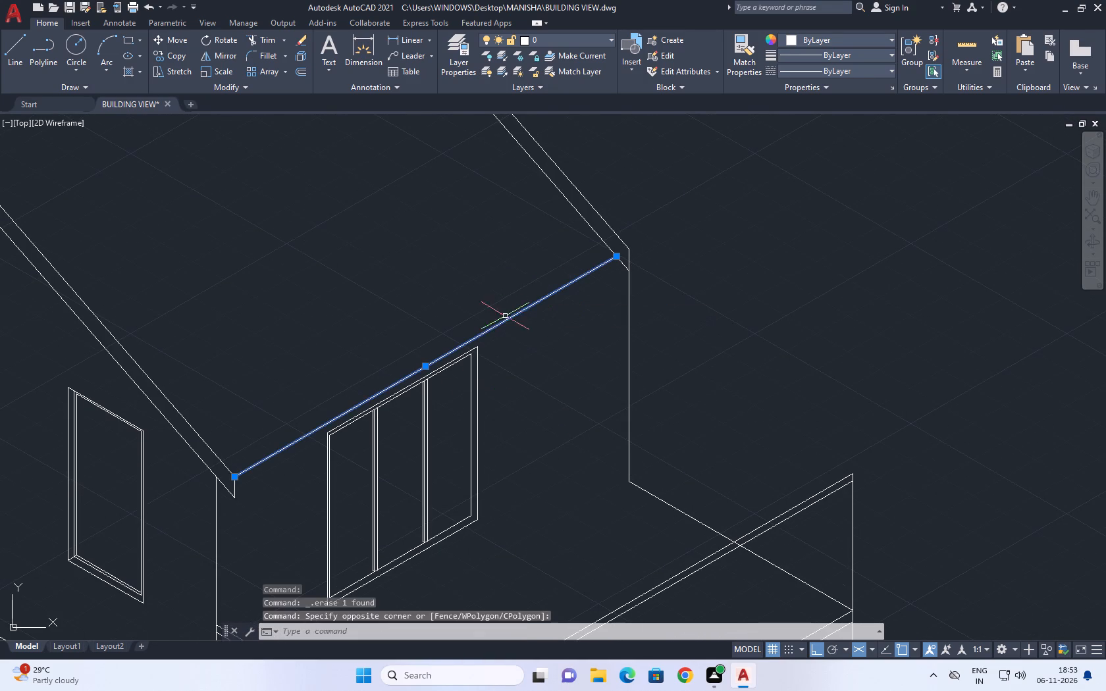
{"action": "type", "text": "co"}
{"action": "key", "text": "space"}
{"action": "scroll", "coordinate": [236, 485], "scroll_direction": "up", "scroll_amount": 2}
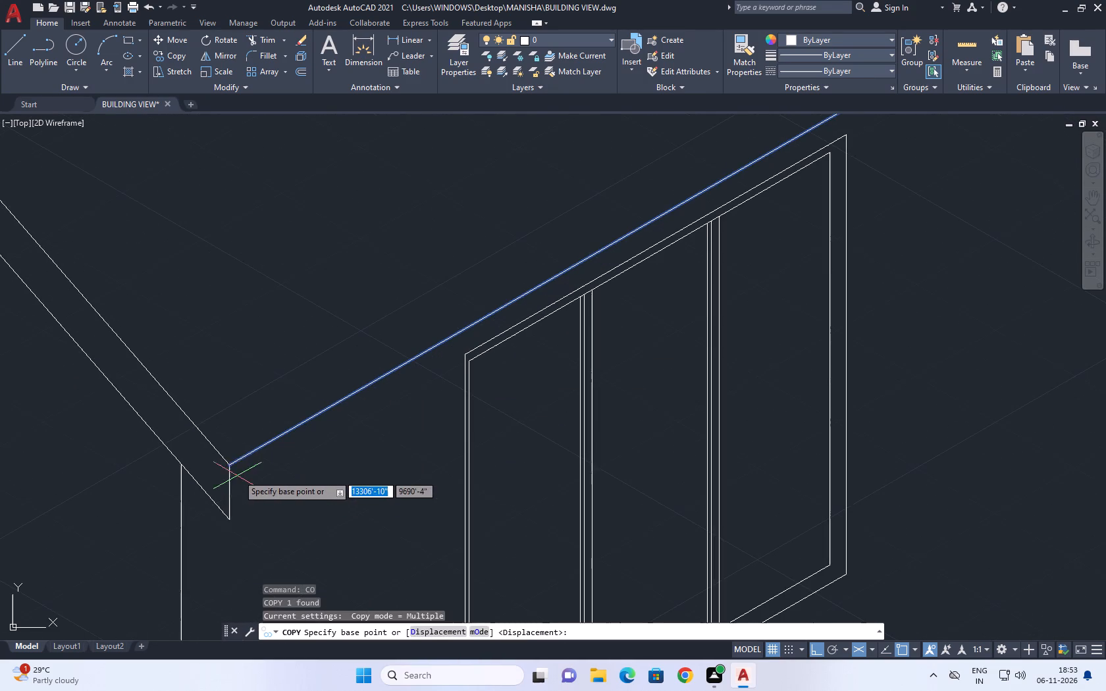
{"action": "left_click", "coordinate": [229, 466]}
{"action": "left_click", "coordinate": [227, 524]}
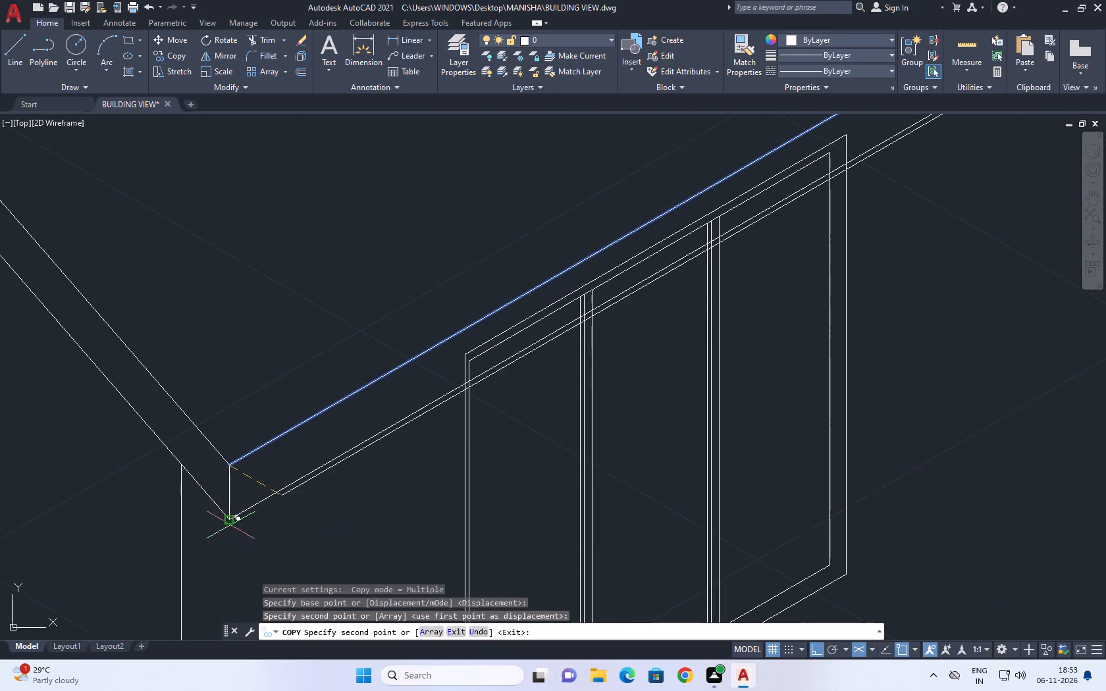
{"action": "key", "text": "Escape"}
Extend both side eave lines to the end of the rear roof band.
{"action": "scroll", "coordinate": [336, 386], "scroll_direction": "down", "scroll_amount": 2}
{"action": "middle_click", "coordinate": [505, 387]}
{"action": "type", "text": "ex"}
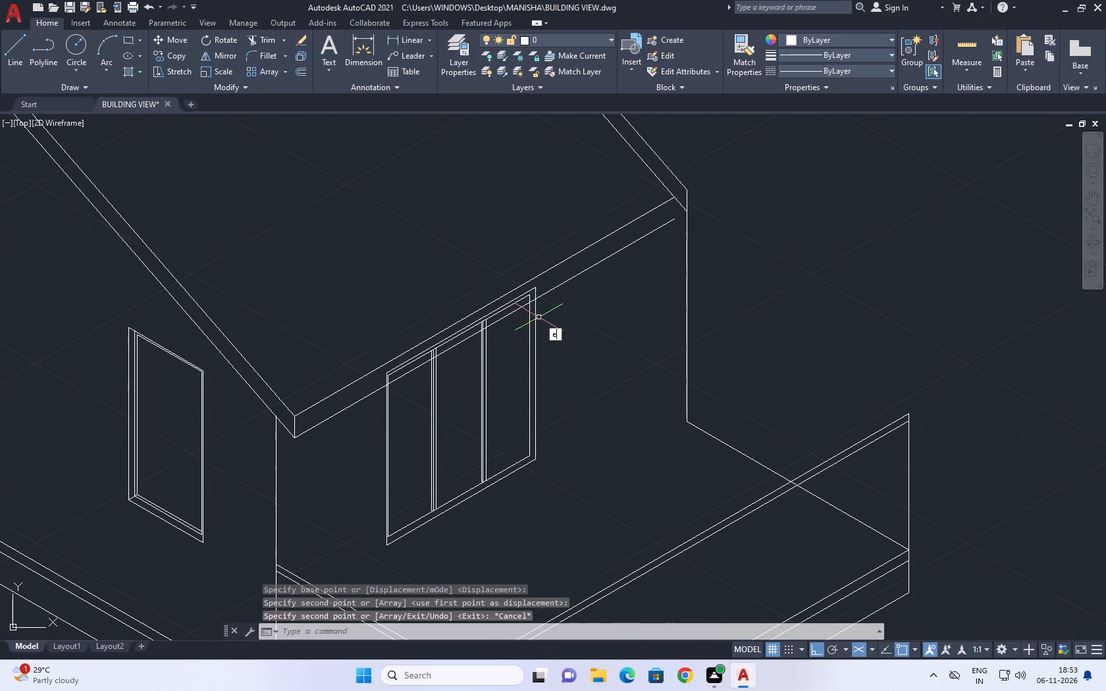
{"action": "key", "text": "space"}
{"action": "left_click", "coordinate": [647, 209]}
{"action": "left_click", "coordinate": [664, 230]}
{"action": "key", "text": "Escape"}
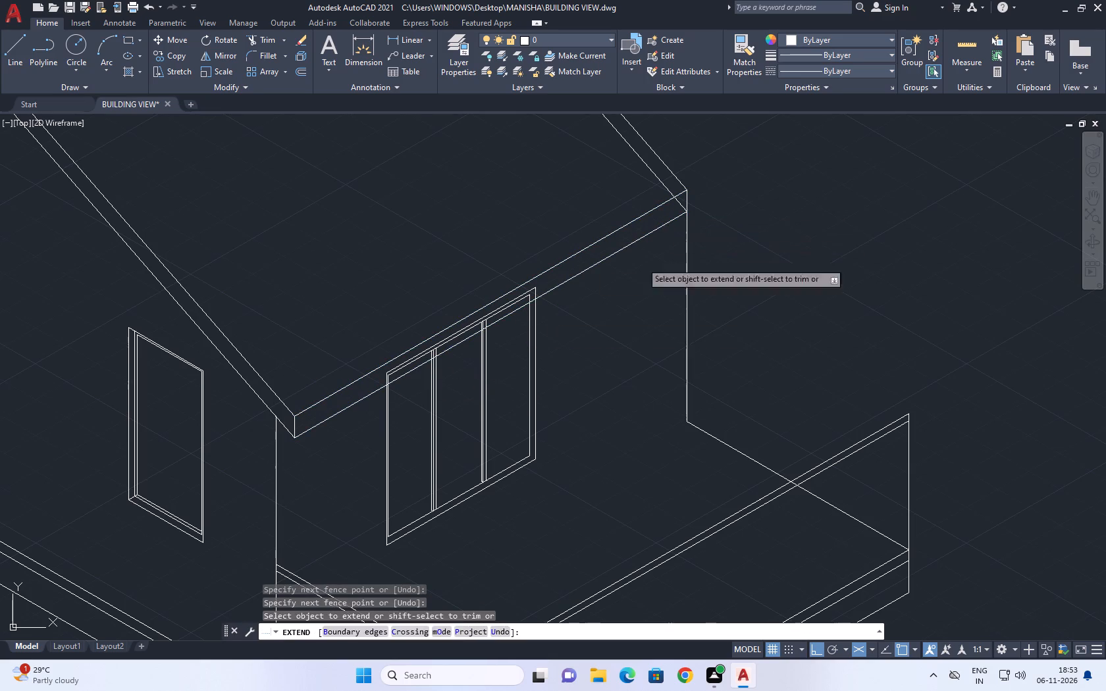
Move the three-panel window on the top floor's balcony side straight down about 6" on the right isoplane.
{"action": "middle_click_drag", "start_coordinate": [463, 353], "coordinate": [513, 218]}
{"action": "left_click_drag", "start_coordinate": [389, 173], "coordinate": [396, 175]}
{"action": "scroll", "coordinate": [462, 220], "scroll_direction": "down", "scroll_amount": 2}
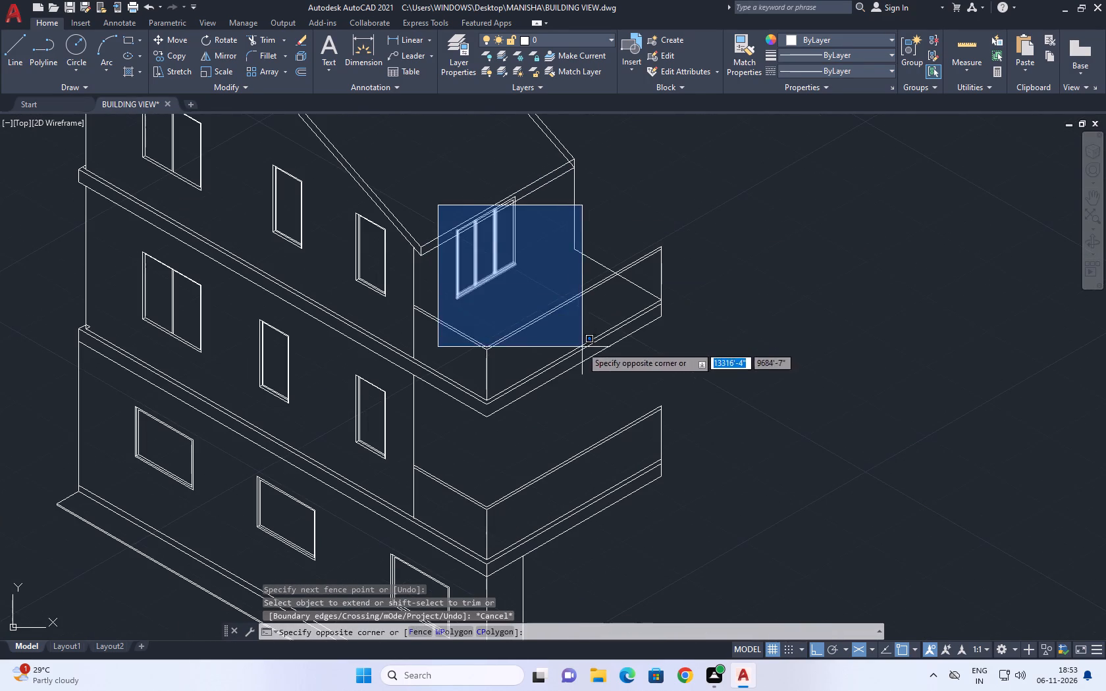
{"action": "left_click", "coordinate": [563, 309]}
{"action": "middle_click_drag", "start_coordinate": [533, 237], "coordinate": [541, 309]}
{"action": "scroll", "coordinate": [461, 269], "scroll_direction": "up", "scroll_amount": 1}
{"action": "left_click", "coordinate": [461, 228]}
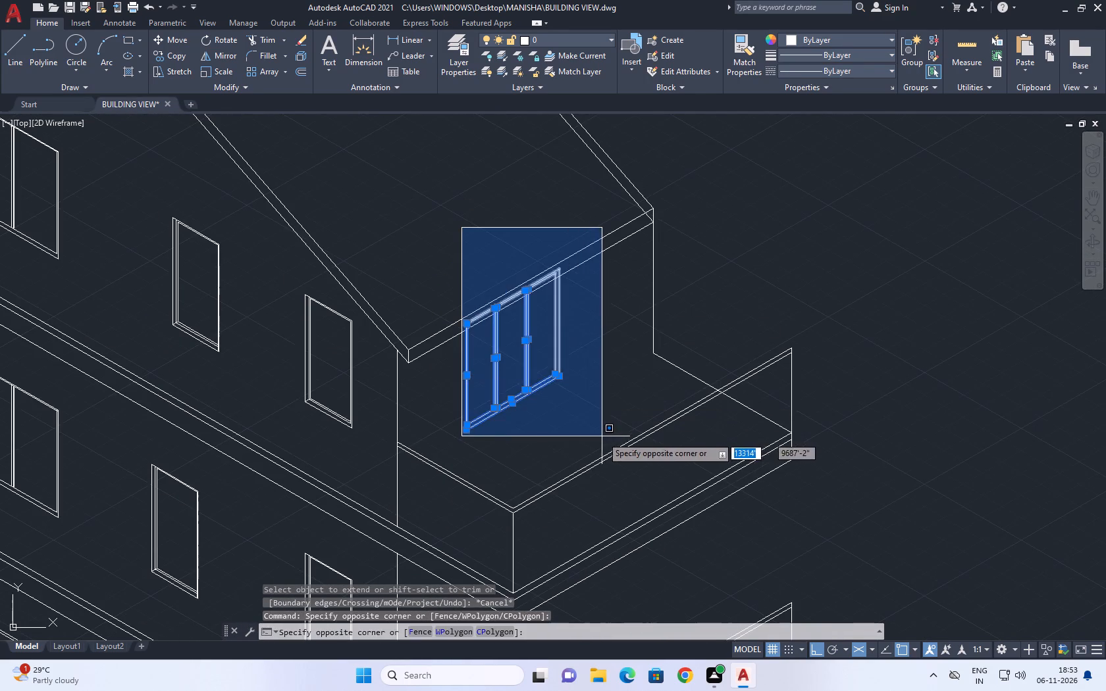
{"action": "left_click", "coordinate": [600, 433]}
{"action": "scroll", "coordinate": [583, 441], "scroll_direction": "up", "scroll_amount": 1}
{"action": "middle_click_drag", "start_coordinate": [582, 441], "coordinate": [558, 369]}
{"action": "type", "text": "m"}
{"action": "key", "text": "space"}
{"action": "left_click", "coordinate": [547, 307]}
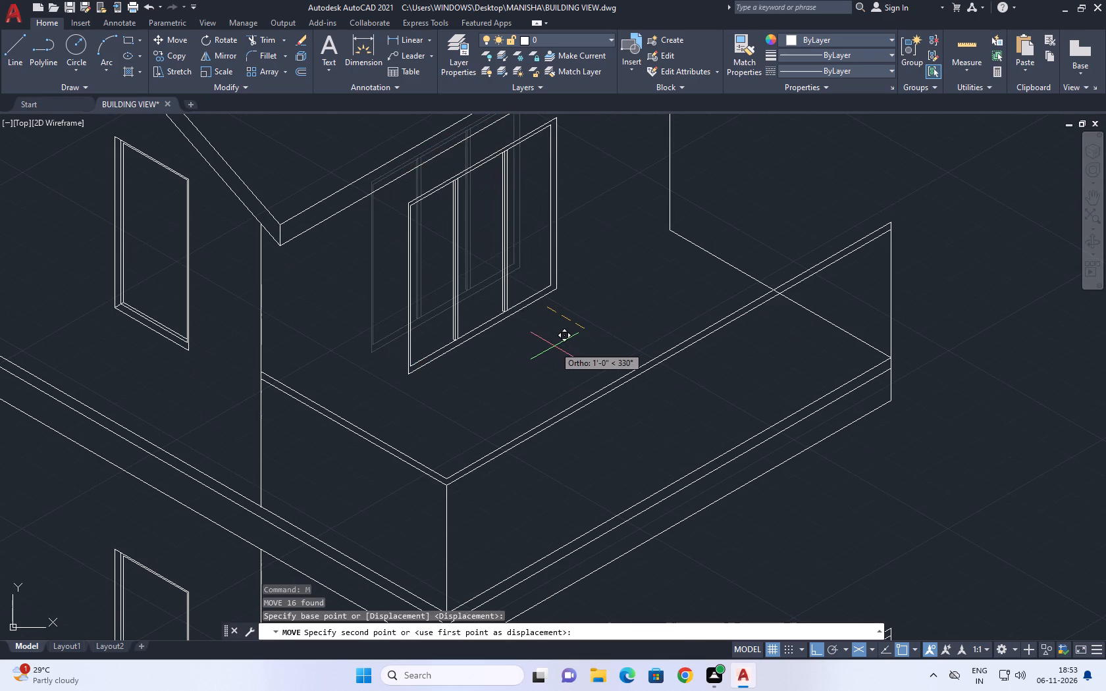
{"action": "key", "text": "F5"}
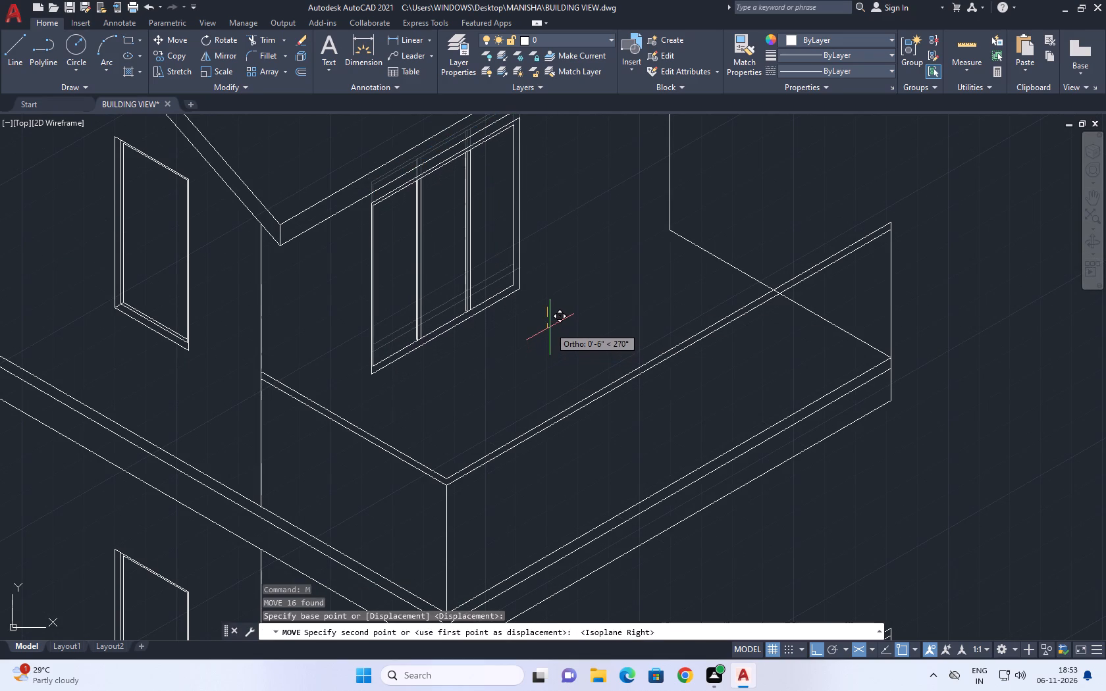
{"action": "left_click", "coordinate": [549, 326]}
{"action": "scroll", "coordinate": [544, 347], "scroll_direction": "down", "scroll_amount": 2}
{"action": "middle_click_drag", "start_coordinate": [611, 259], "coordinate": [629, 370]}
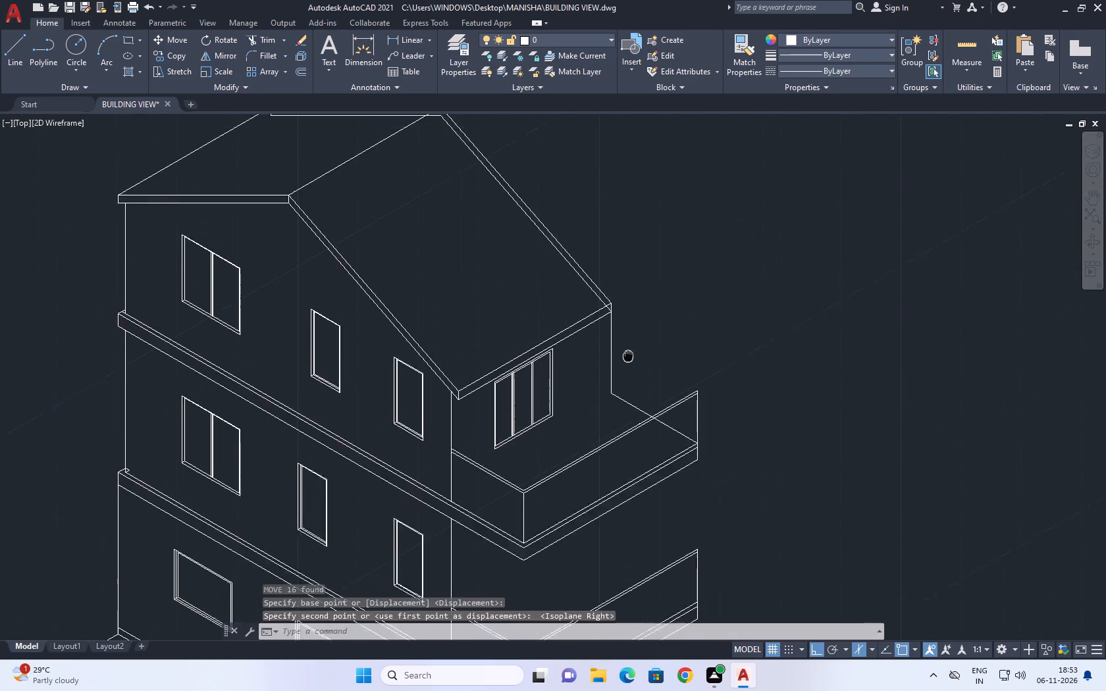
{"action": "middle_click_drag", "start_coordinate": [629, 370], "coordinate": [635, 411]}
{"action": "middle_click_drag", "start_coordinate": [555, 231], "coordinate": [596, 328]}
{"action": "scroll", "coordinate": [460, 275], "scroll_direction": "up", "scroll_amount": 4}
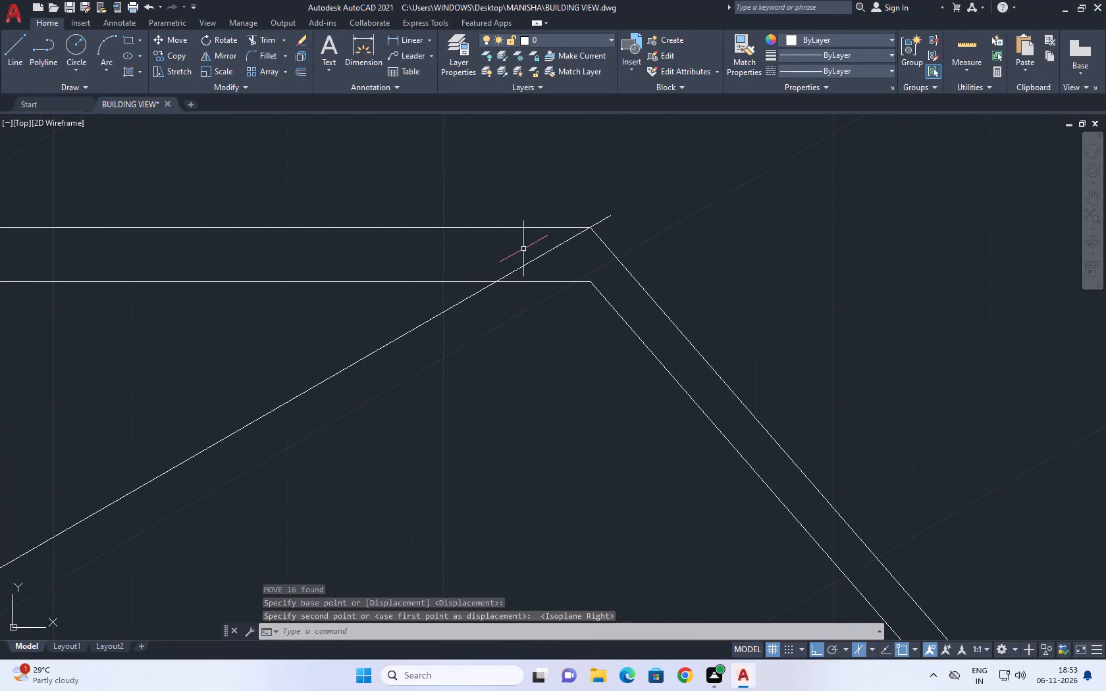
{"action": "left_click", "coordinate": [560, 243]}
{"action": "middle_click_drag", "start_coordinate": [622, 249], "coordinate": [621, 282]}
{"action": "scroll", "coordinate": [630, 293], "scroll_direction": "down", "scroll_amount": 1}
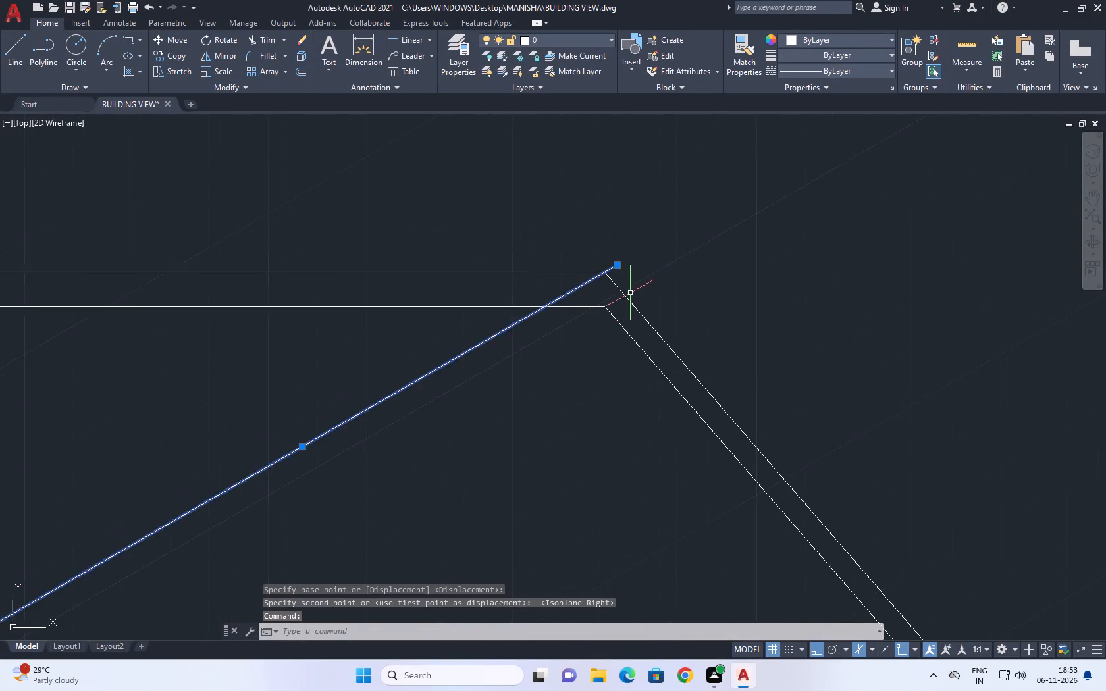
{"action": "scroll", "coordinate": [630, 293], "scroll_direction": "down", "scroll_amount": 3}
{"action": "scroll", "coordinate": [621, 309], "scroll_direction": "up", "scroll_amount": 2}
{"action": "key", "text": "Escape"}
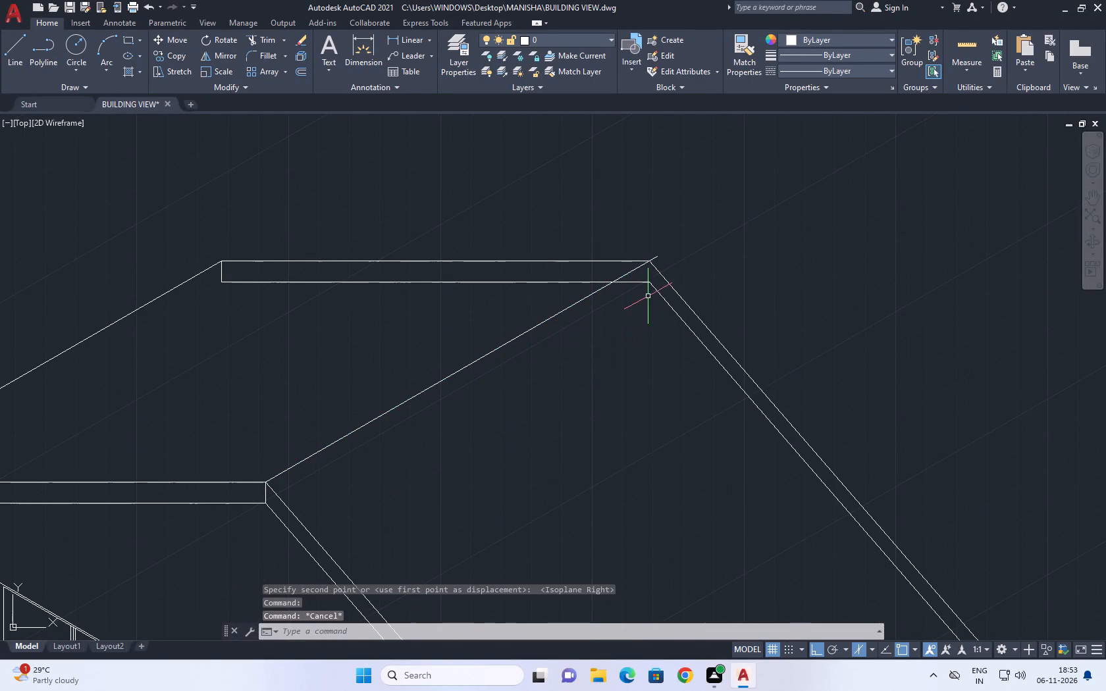
Stretch the rear roof band's two lower lines at the bend so their shared corner lies on the ridge line.
{"action": "left_click", "coordinate": [648, 284]}
{"action": "scroll", "coordinate": [634, 283], "scroll_direction": "up", "scroll_amount": 1}
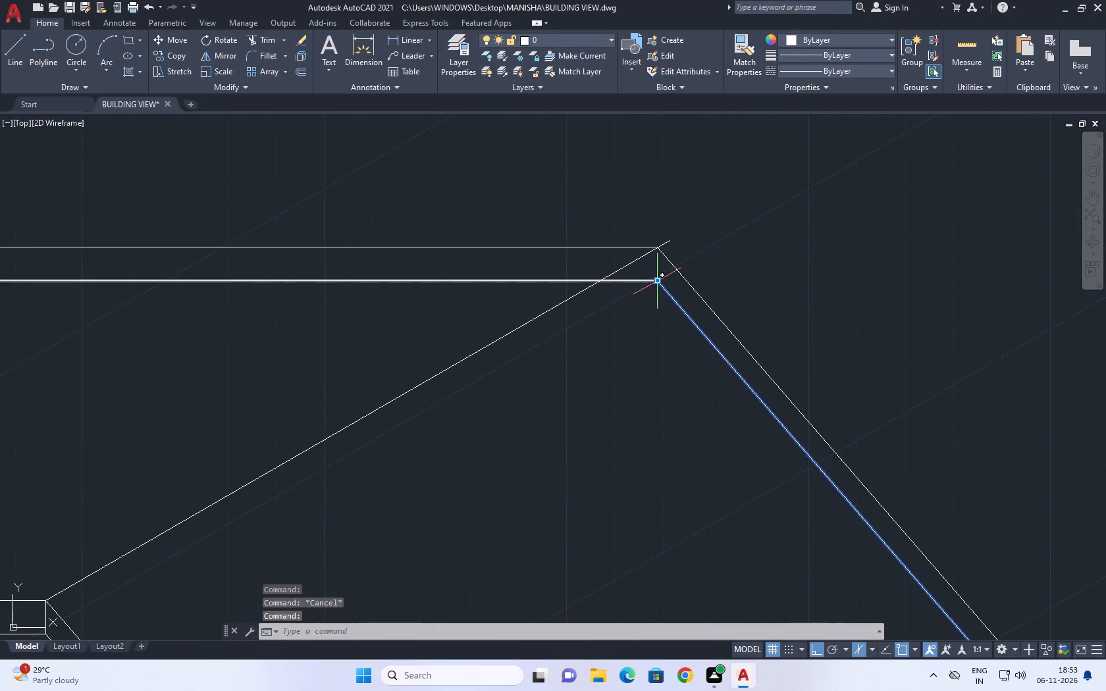
{"action": "left_click", "coordinate": [640, 281]}
{"action": "left_click", "coordinate": [627, 299]}
{"action": "left_click", "coordinate": [628, 290]}
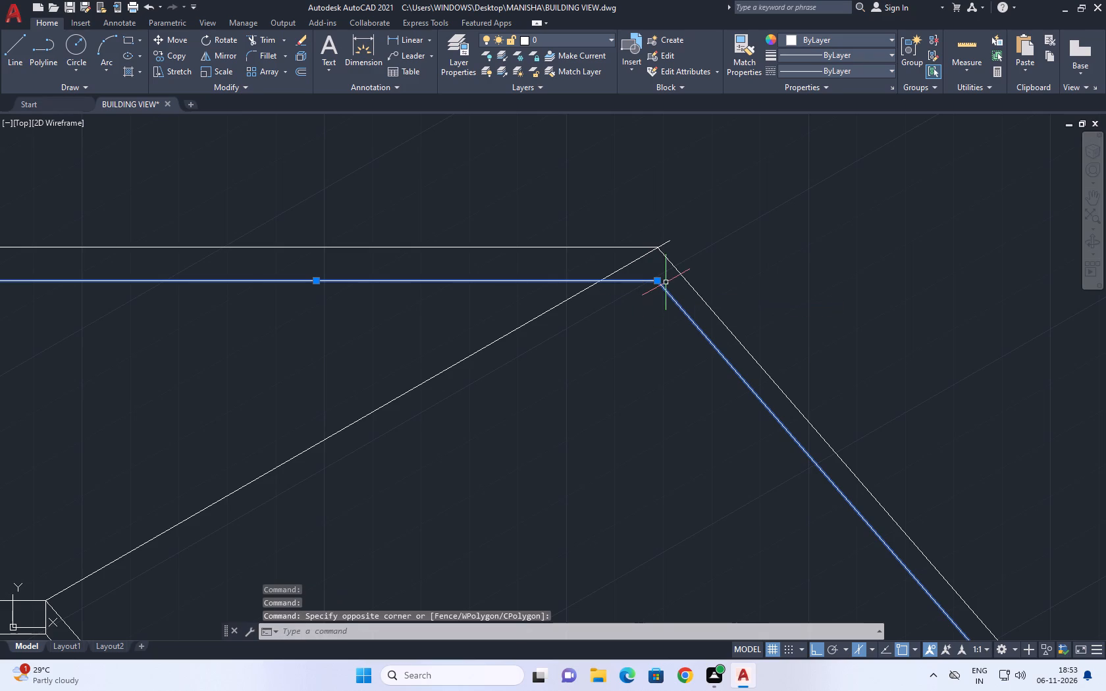
{"action": "left_click", "coordinate": [658, 282]}
{"action": "left_click", "coordinate": [623, 270]}
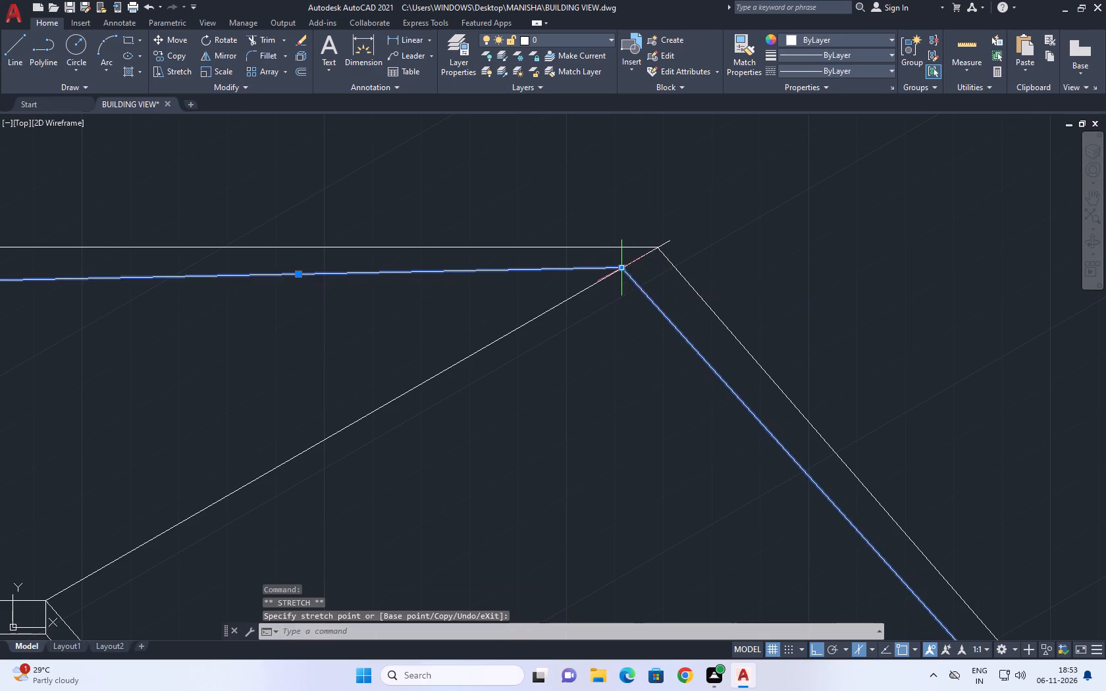
{"action": "scroll", "coordinate": [669, 283], "scroll_direction": "down", "scroll_amount": 2}
{"action": "key", "text": "Escape"}
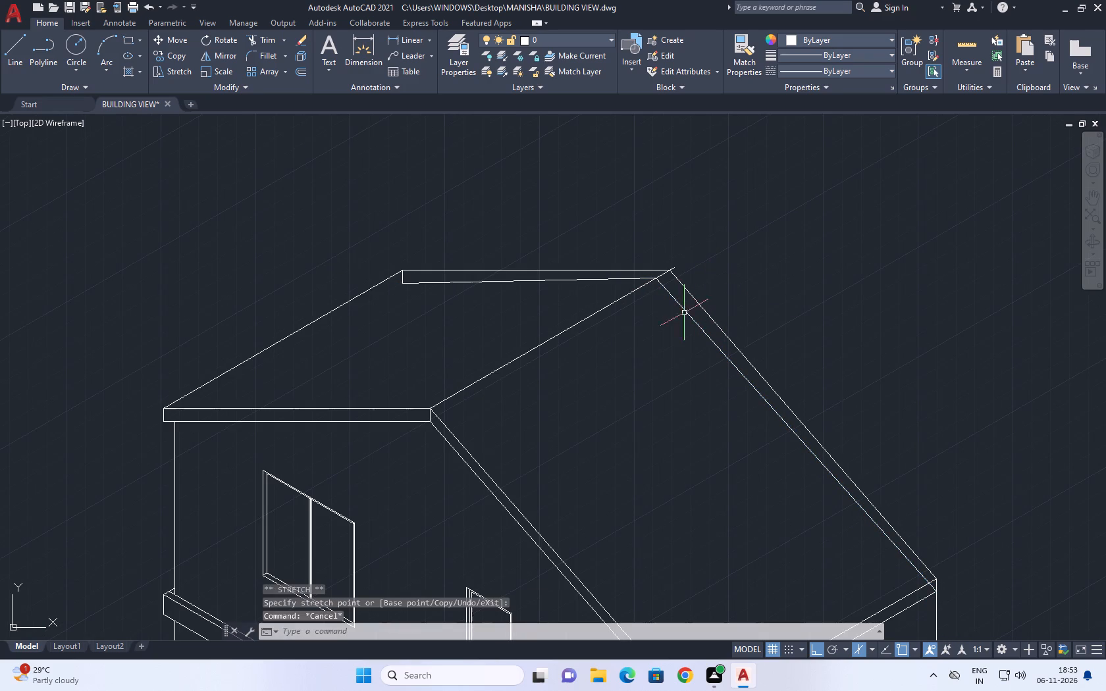
{"action": "key", "text": "Escape"}
Trim the ridge line's overshoot beyond the rear roof band's upper bend corner.
{"action": "scroll", "coordinate": [689, 278], "scroll_direction": "down", "scroll_amount": 2}
{"action": "middle_click_drag", "start_coordinate": [753, 265], "coordinate": [716, 317]}
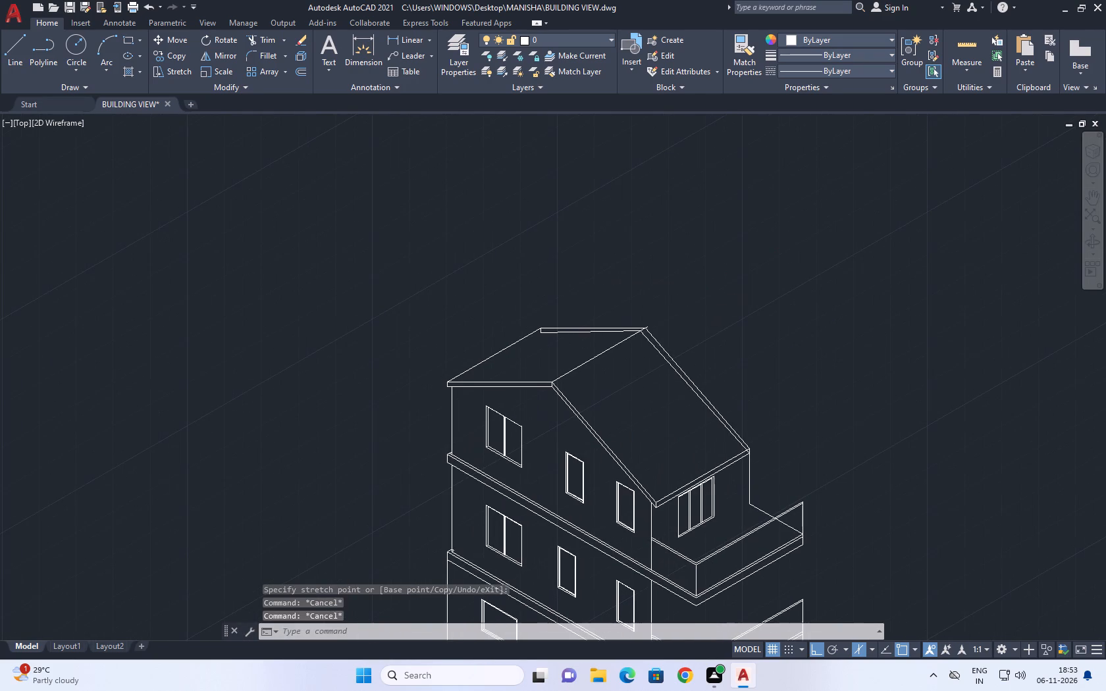
{"action": "scroll", "coordinate": [596, 352], "scroll_direction": "up", "scroll_amount": 1}
{"action": "scroll", "coordinate": [646, 317], "scroll_direction": "up", "scroll_amount": 3}
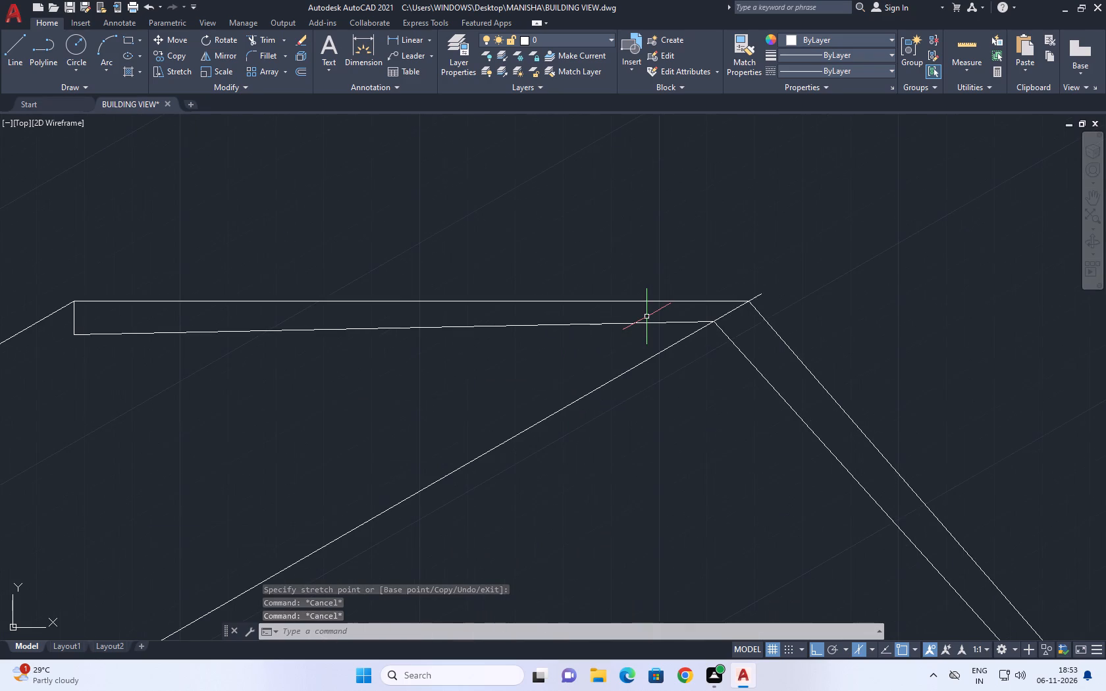
{"action": "scroll", "coordinate": [649, 316], "scroll_direction": "down", "scroll_amount": 3}
{"action": "middle_click_drag", "start_coordinate": [745, 322], "coordinate": [646, 376]}
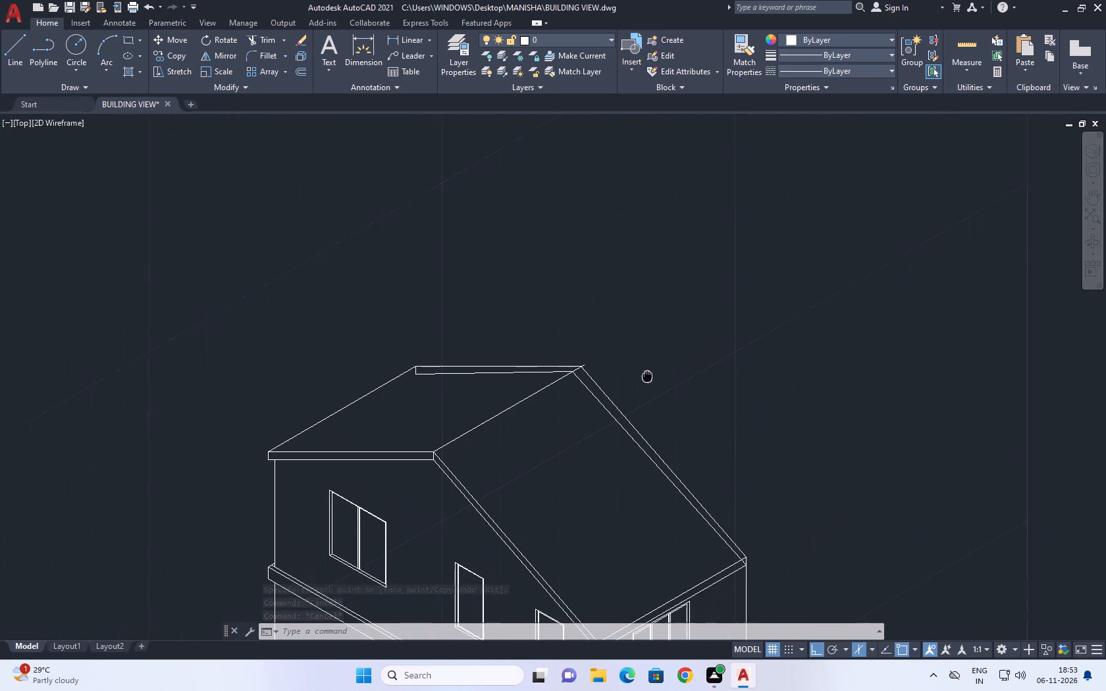
{"action": "middle_click_drag", "start_coordinate": [646, 376], "coordinate": [643, 376]}
{"action": "scroll", "coordinate": [629, 375], "scroll_direction": "down", "scroll_amount": 3}
{"action": "middle_click_drag", "start_coordinate": [795, 352], "coordinate": [731, 356]}
{"action": "scroll", "coordinate": [583, 415], "scroll_direction": "up", "scroll_amount": 3}
{"action": "scroll", "coordinate": [475, 271], "scroll_direction": "up", "scroll_amount": 2}
{"action": "middle_click_drag", "start_coordinate": [474, 320], "coordinate": [496, 338]}
{"action": "scroll", "coordinate": [496, 338], "scroll_direction": "up", "scroll_amount": 1}
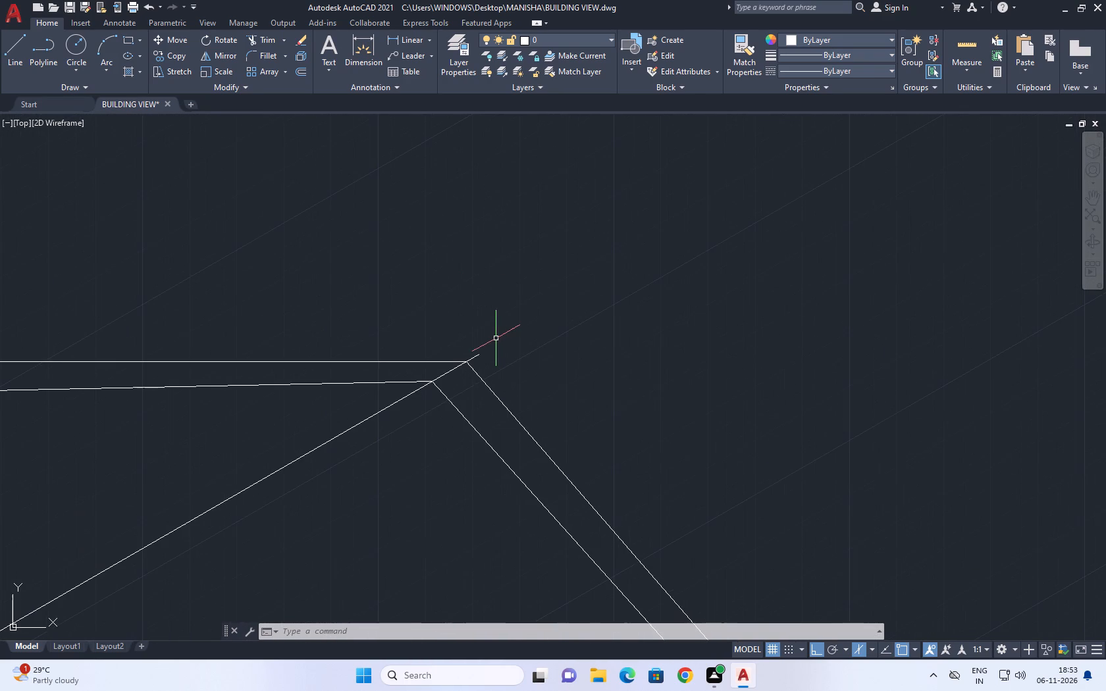
{"action": "key", "text": "t"}
{"action": "key", "text": "r"}
{"action": "key", "text": "space"}
{"action": "left_click", "coordinate": [478, 358]}
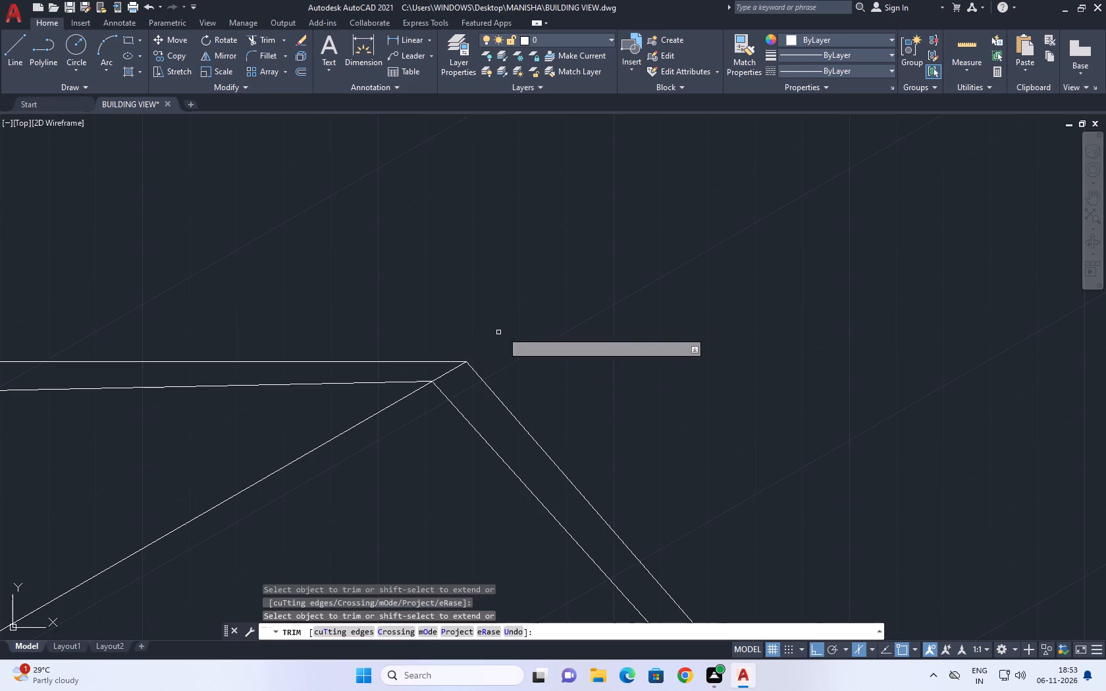
{"action": "scroll", "coordinate": [525, 328], "scroll_direction": "down", "scroll_amount": 9}
{"action": "key", "text": "Escape"}
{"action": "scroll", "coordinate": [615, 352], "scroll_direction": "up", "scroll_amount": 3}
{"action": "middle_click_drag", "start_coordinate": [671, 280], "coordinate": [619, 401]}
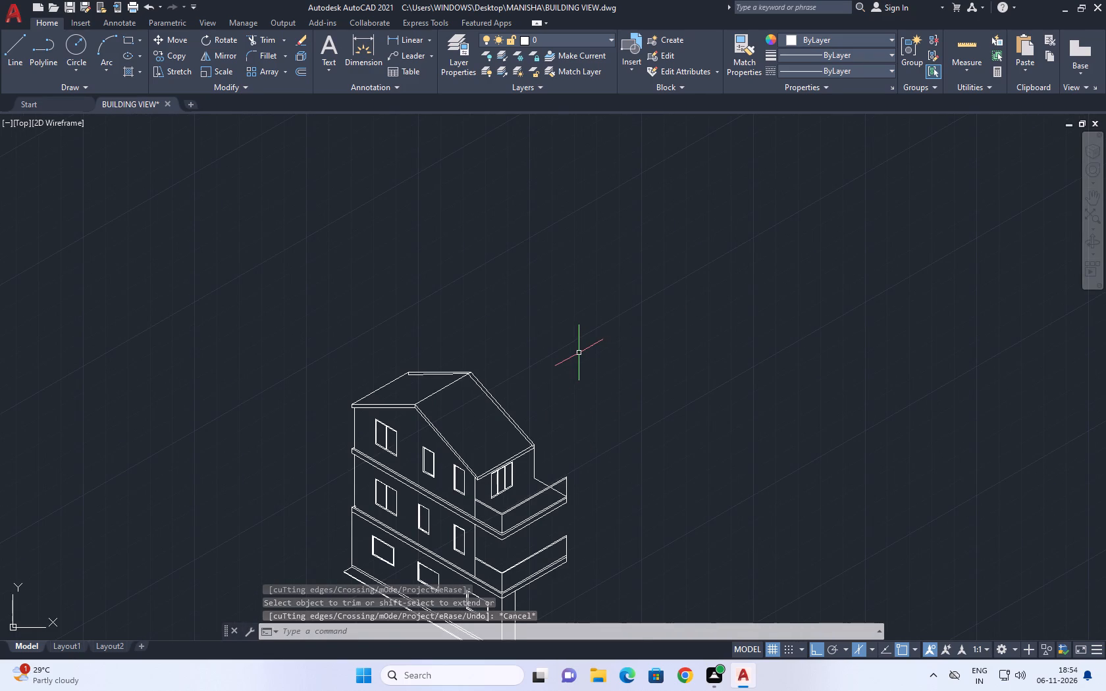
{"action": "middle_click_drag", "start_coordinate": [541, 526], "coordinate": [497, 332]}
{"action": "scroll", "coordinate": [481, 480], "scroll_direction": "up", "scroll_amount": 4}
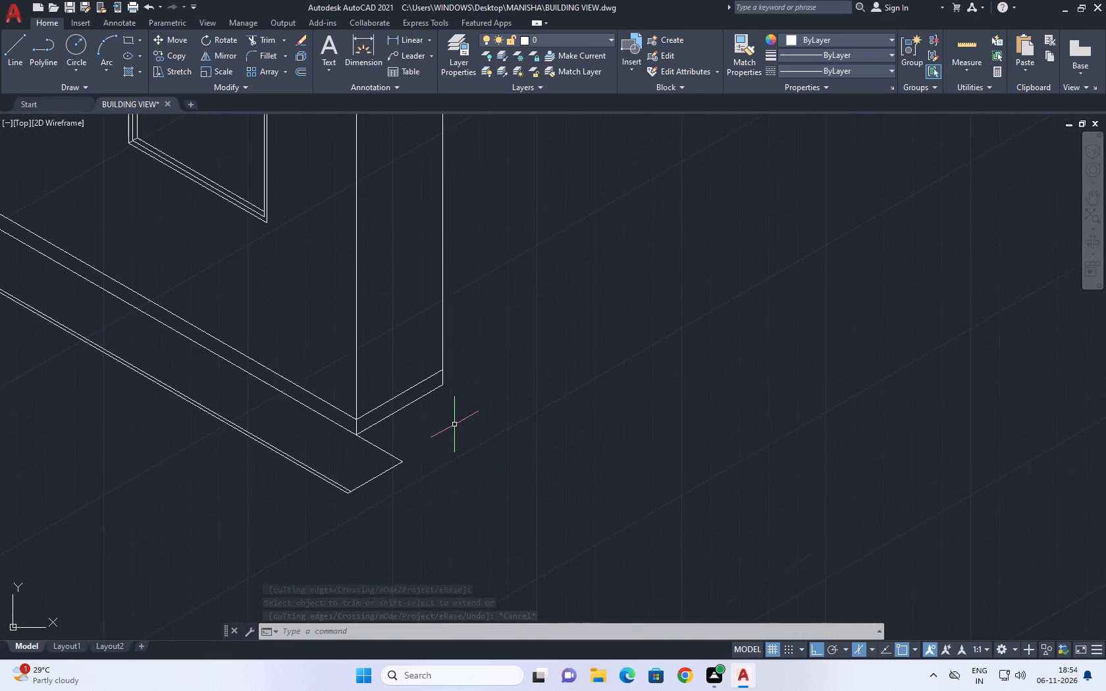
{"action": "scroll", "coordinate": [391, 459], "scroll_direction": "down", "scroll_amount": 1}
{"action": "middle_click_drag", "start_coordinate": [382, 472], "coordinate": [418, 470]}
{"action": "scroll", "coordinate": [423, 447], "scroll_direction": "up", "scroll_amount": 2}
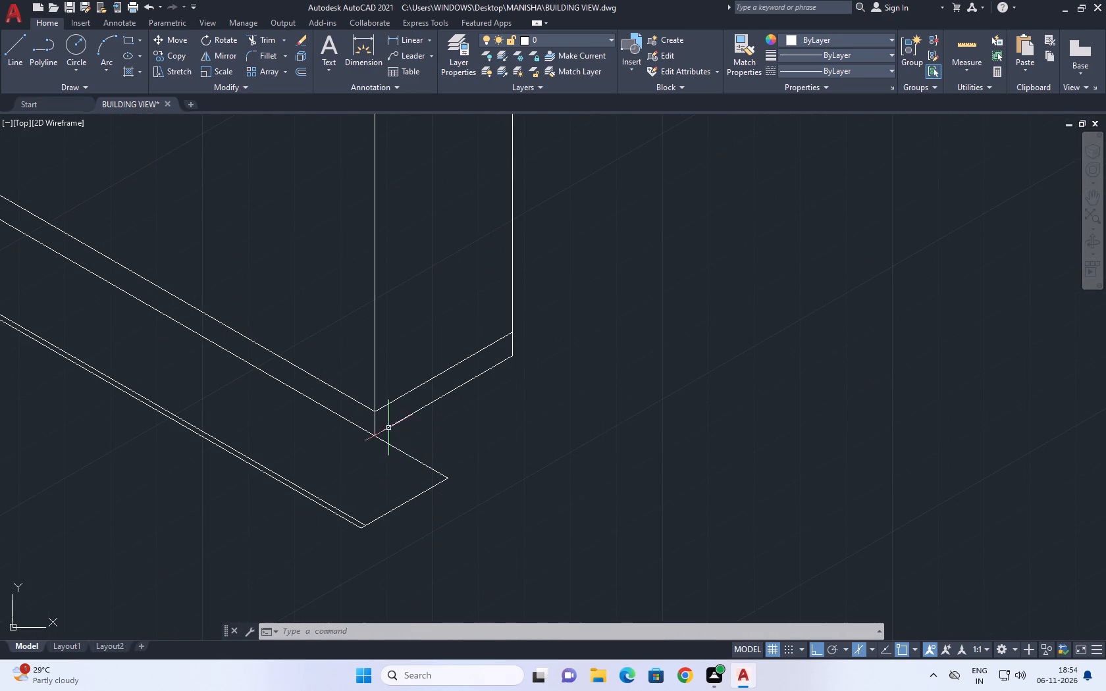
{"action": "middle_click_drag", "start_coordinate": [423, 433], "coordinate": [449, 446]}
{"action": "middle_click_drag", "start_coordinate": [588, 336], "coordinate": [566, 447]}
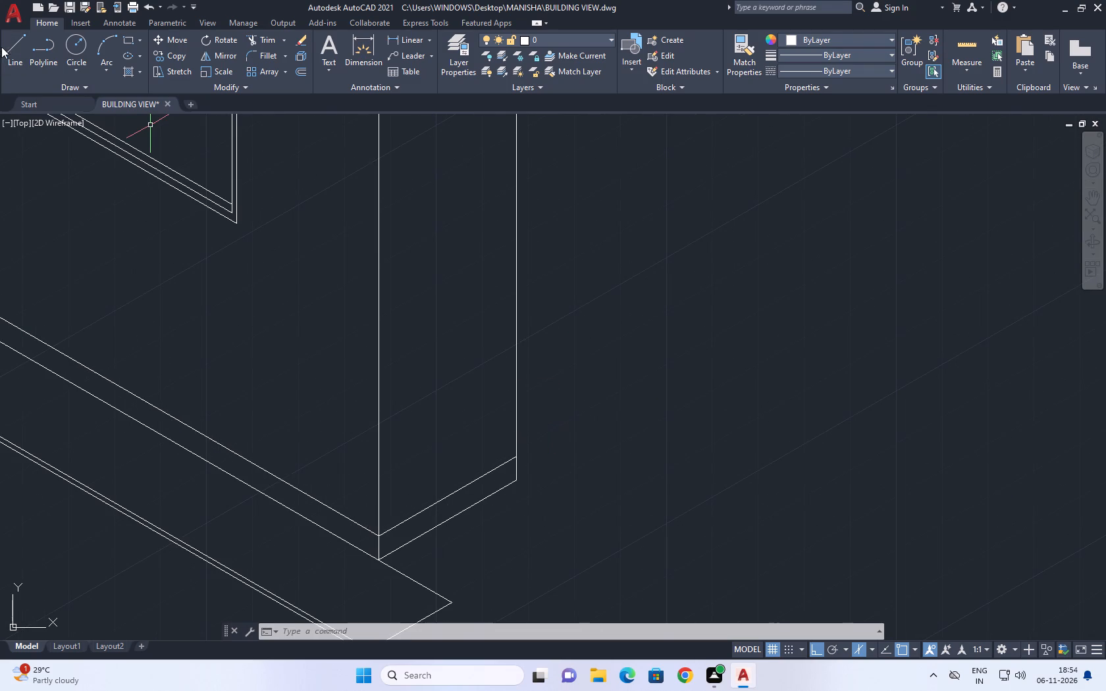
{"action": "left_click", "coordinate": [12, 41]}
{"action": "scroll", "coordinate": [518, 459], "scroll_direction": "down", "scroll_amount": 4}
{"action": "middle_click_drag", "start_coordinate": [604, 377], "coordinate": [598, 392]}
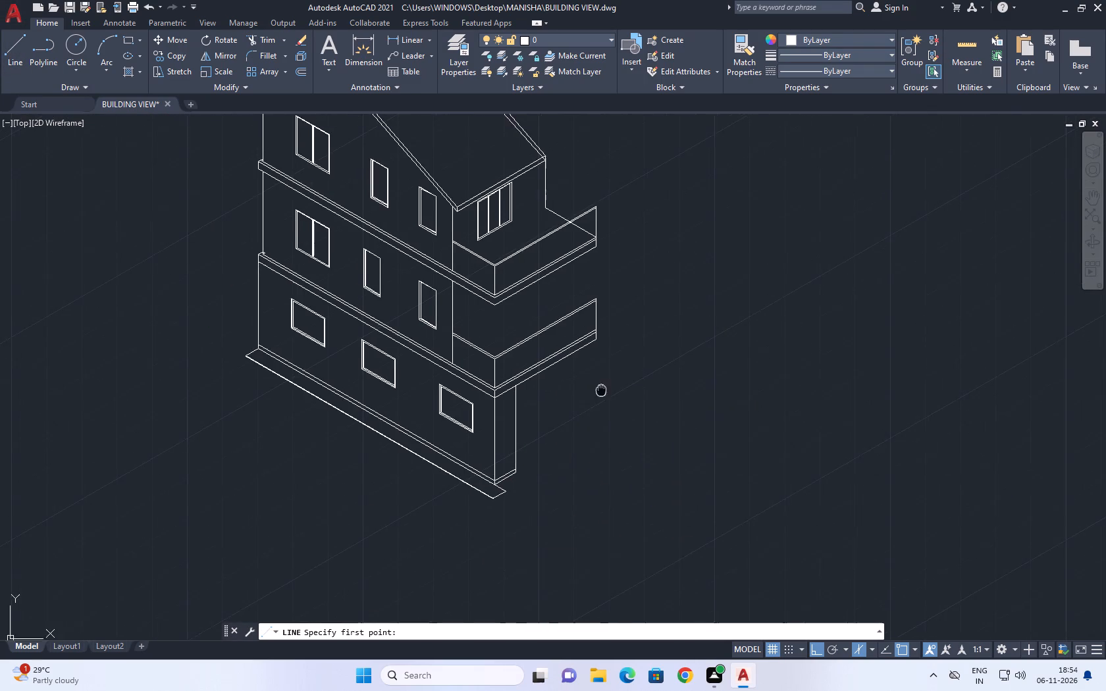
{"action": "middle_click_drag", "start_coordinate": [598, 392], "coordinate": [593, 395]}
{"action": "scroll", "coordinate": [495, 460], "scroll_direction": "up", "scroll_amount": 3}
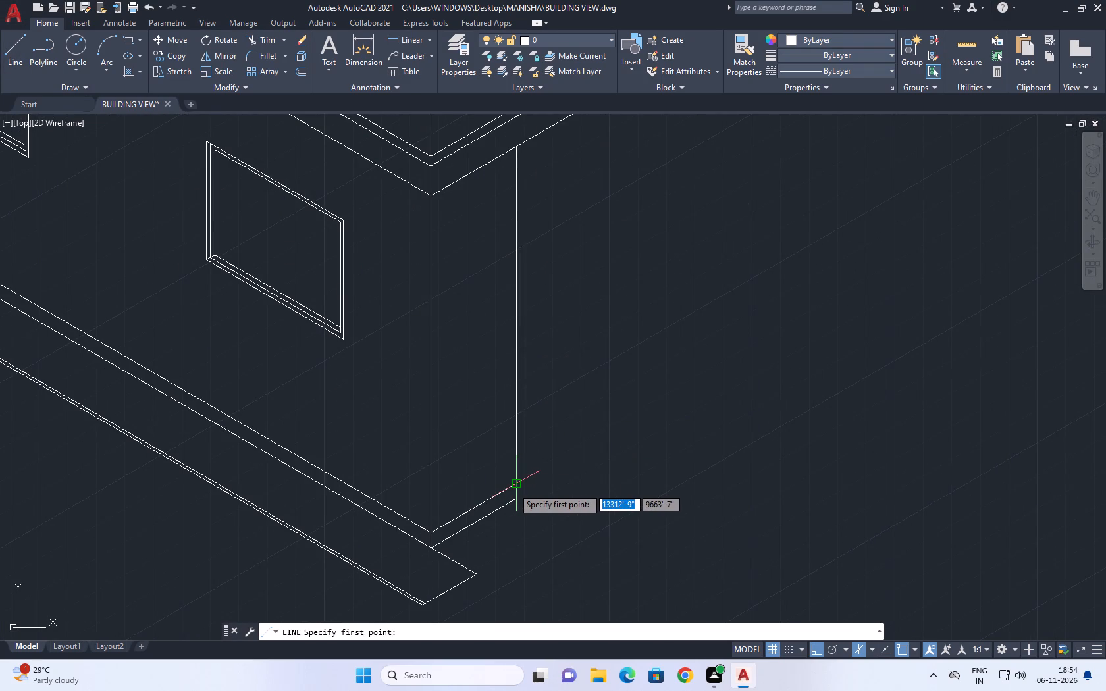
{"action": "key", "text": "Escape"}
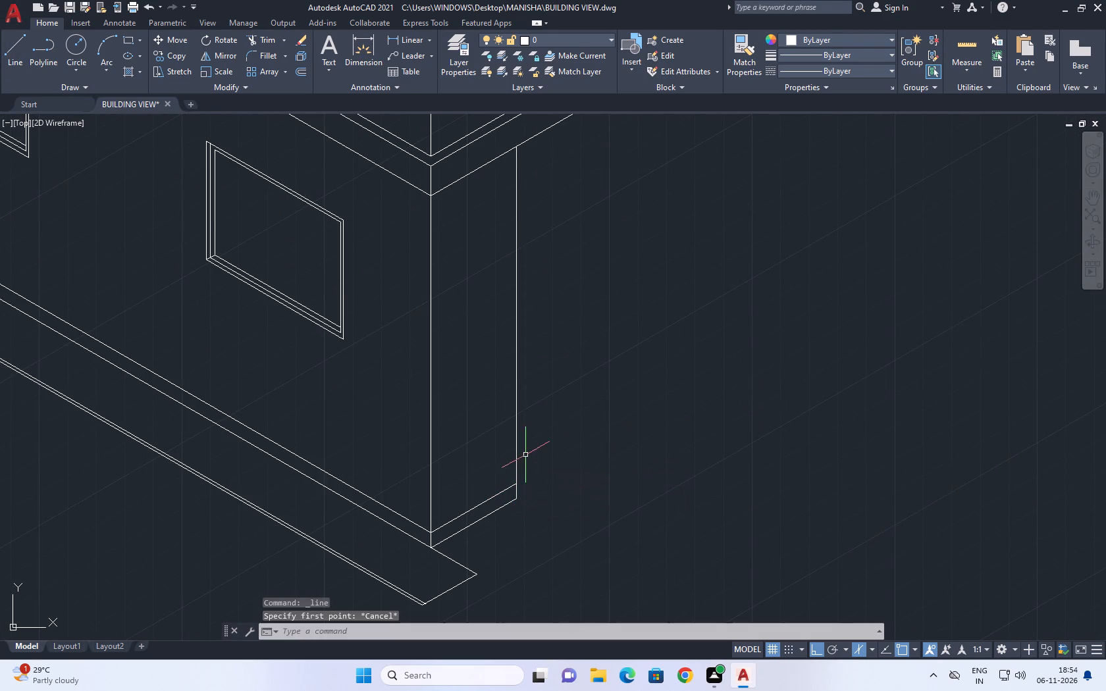
Copy the bottom edge of the lower balcony's long side 2' straight down.
{"action": "scroll", "coordinate": [587, 396], "scroll_direction": "down", "scroll_amount": 3}
{"action": "left_click", "coordinate": [609, 315]}
{"action": "middle_click_drag", "start_coordinate": [624, 382], "coordinate": [596, 425]}
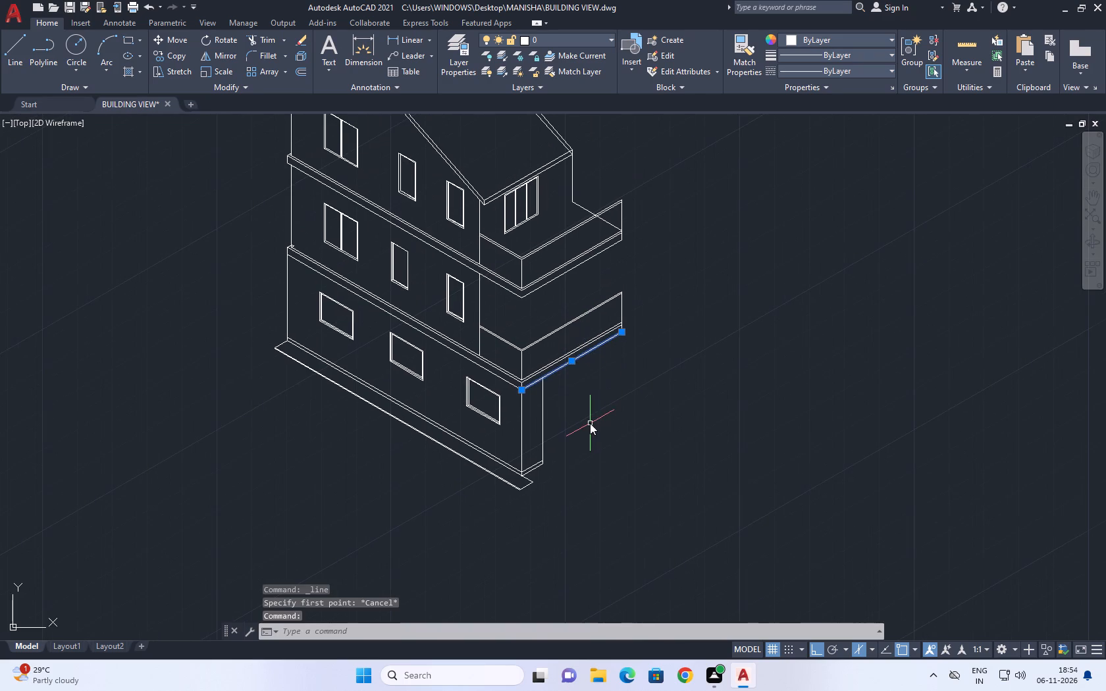
{"action": "key", "text": "c"}
{"action": "key", "text": "o"}
{"action": "key", "text": "space"}
{"action": "scroll", "coordinate": [598, 420], "scroll_direction": "up", "scroll_amount": 3}
{"action": "left_click", "coordinate": [570, 309]}
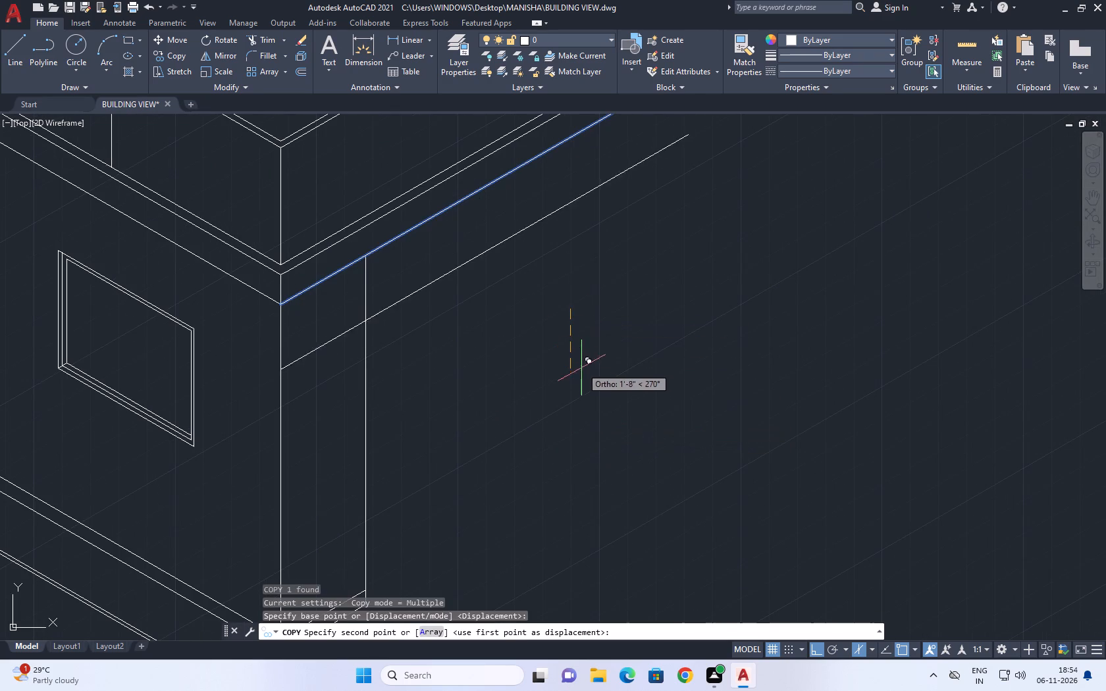
{"action": "scroll", "coordinate": [593, 399], "scroll_direction": "down", "scroll_amount": 1}
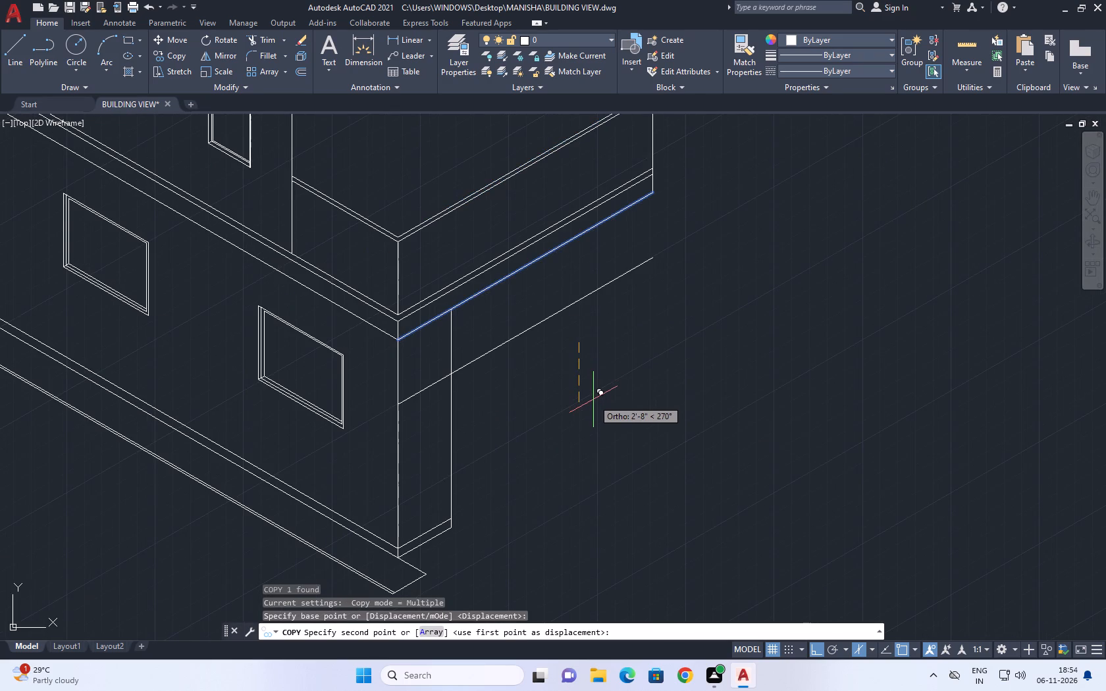
{"action": "key", "text": "2"}
{"action": "type", "text": "'"}
{"action": "key", "text": "space"}
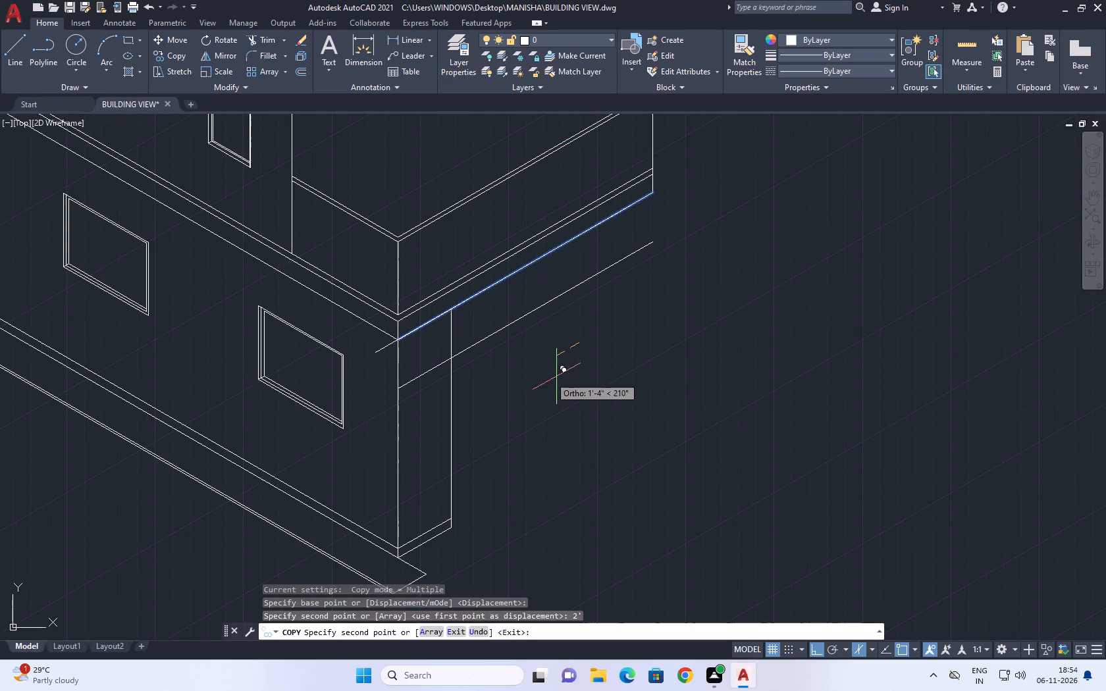
{"action": "key", "text": "Escape"}
Draw a vertical line straight down from the lower balcony's long bottom edge, just short of its far outer corner.
{"action": "middle_click_drag", "start_coordinate": [482, 376], "coordinate": [598, 372]}
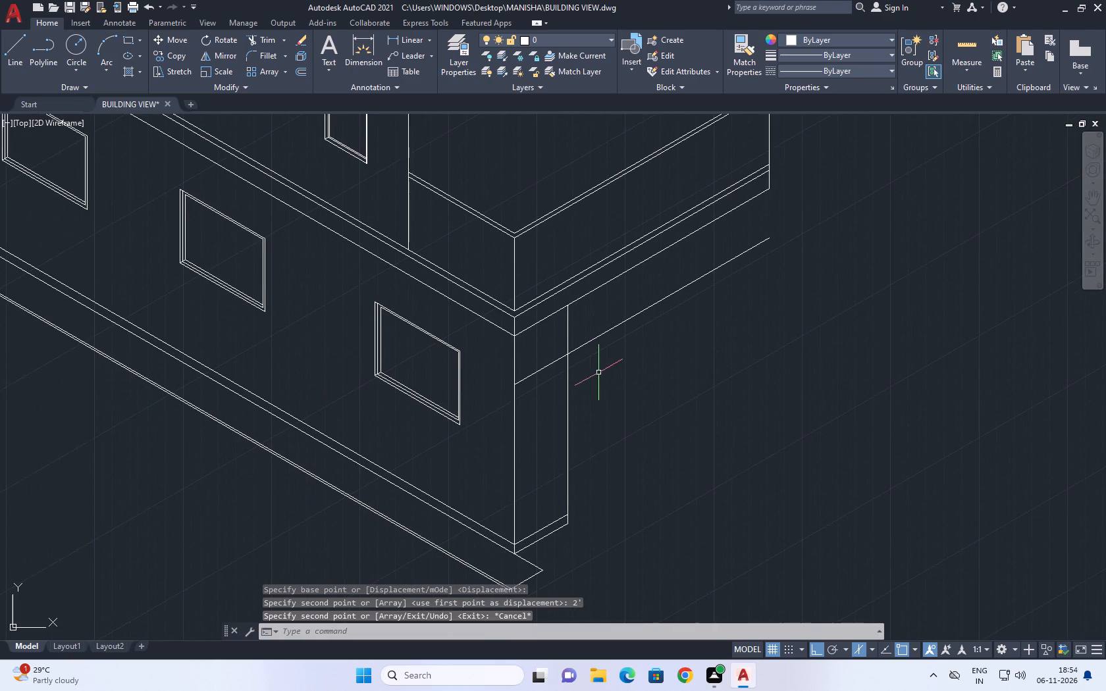
{"action": "middle_click_drag", "start_coordinate": [681, 320], "coordinate": [594, 383]}
{"action": "middle_click", "coordinate": [671, 288]}
{"action": "type", "text": "l;"}
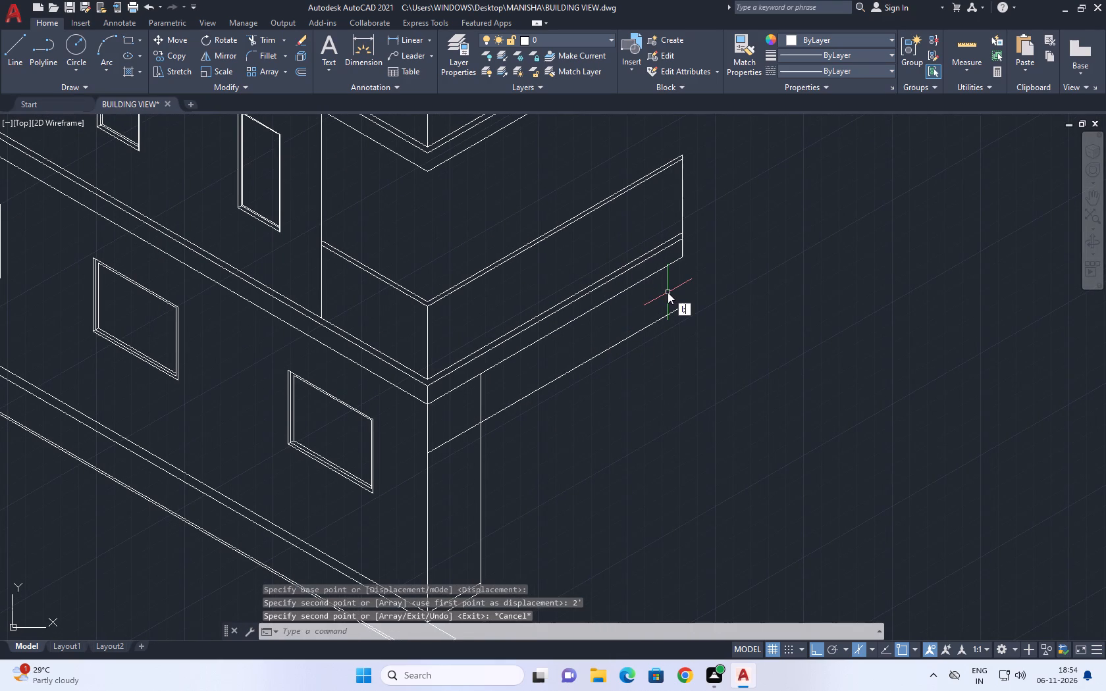
{"action": "key", "text": "Escape"}
{"action": "type", "text": "l"}
{"action": "key", "text": "space"}
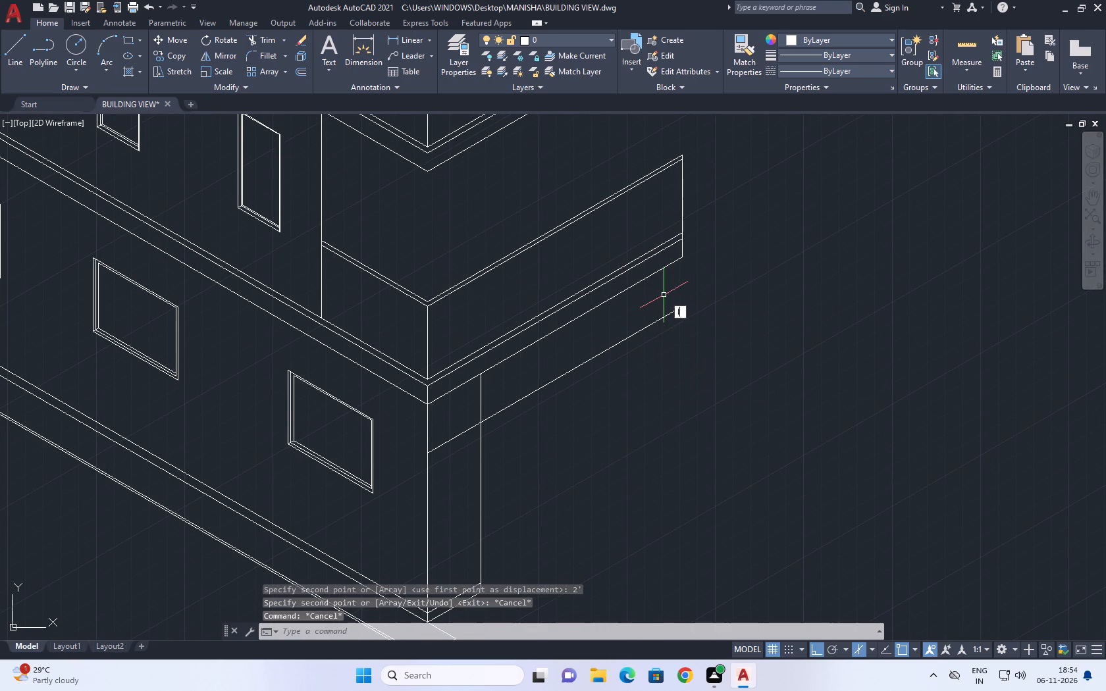
{"action": "scroll", "coordinate": [660, 273], "scroll_direction": "up", "scroll_amount": 2}
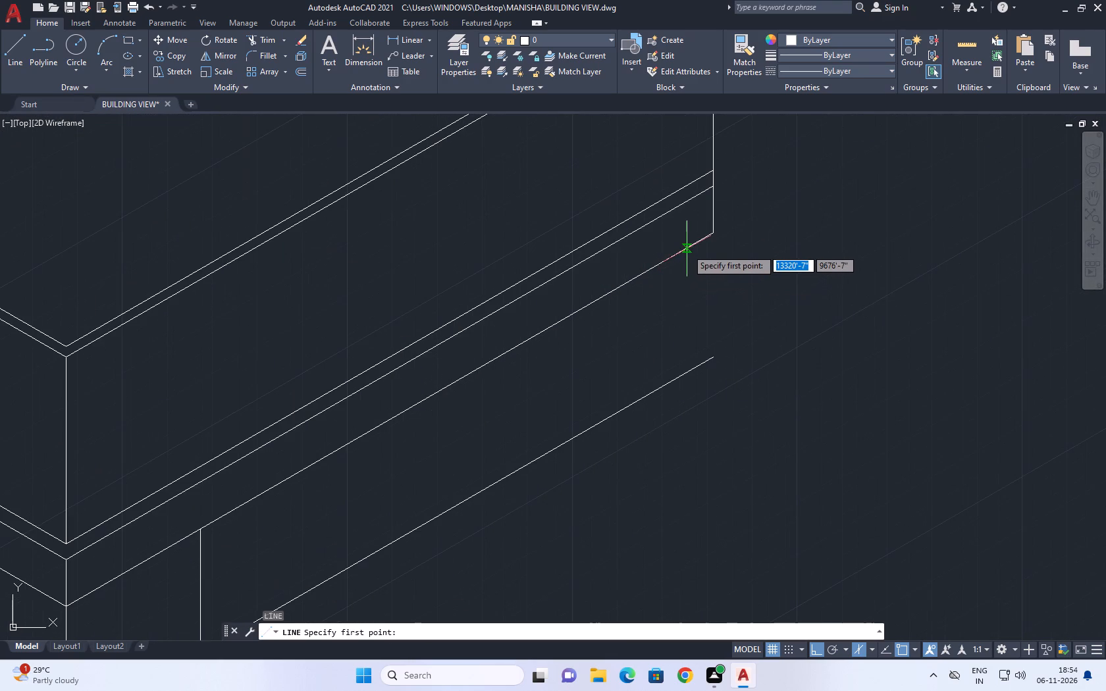
{"action": "left_click", "coordinate": [693, 246]}
{"action": "scroll", "coordinate": [695, 245], "scroll_direction": "down", "scroll_amount": 3}
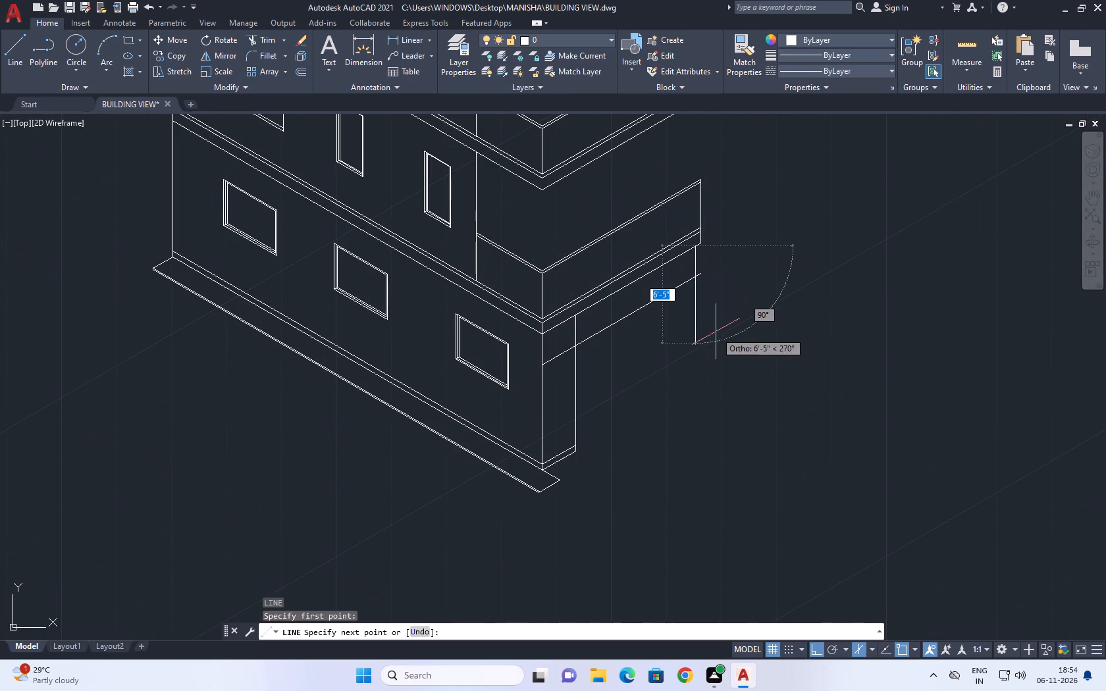
{"action": "left_click", "coordinate": [724, 400]}
{"action": "key", "text": "Escape"}
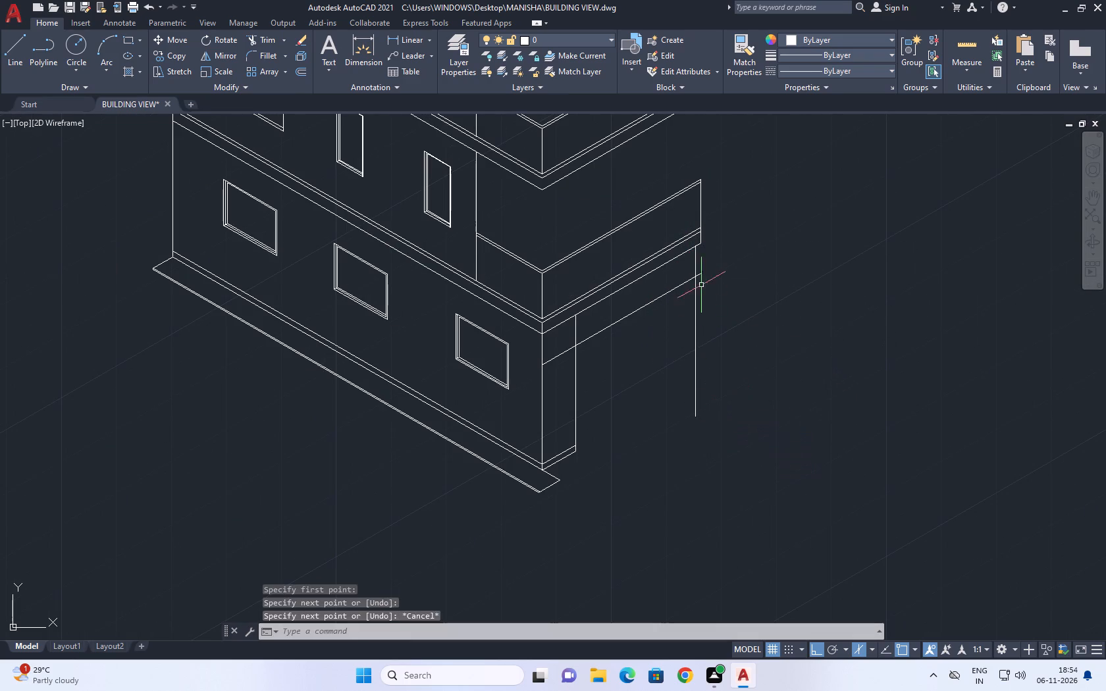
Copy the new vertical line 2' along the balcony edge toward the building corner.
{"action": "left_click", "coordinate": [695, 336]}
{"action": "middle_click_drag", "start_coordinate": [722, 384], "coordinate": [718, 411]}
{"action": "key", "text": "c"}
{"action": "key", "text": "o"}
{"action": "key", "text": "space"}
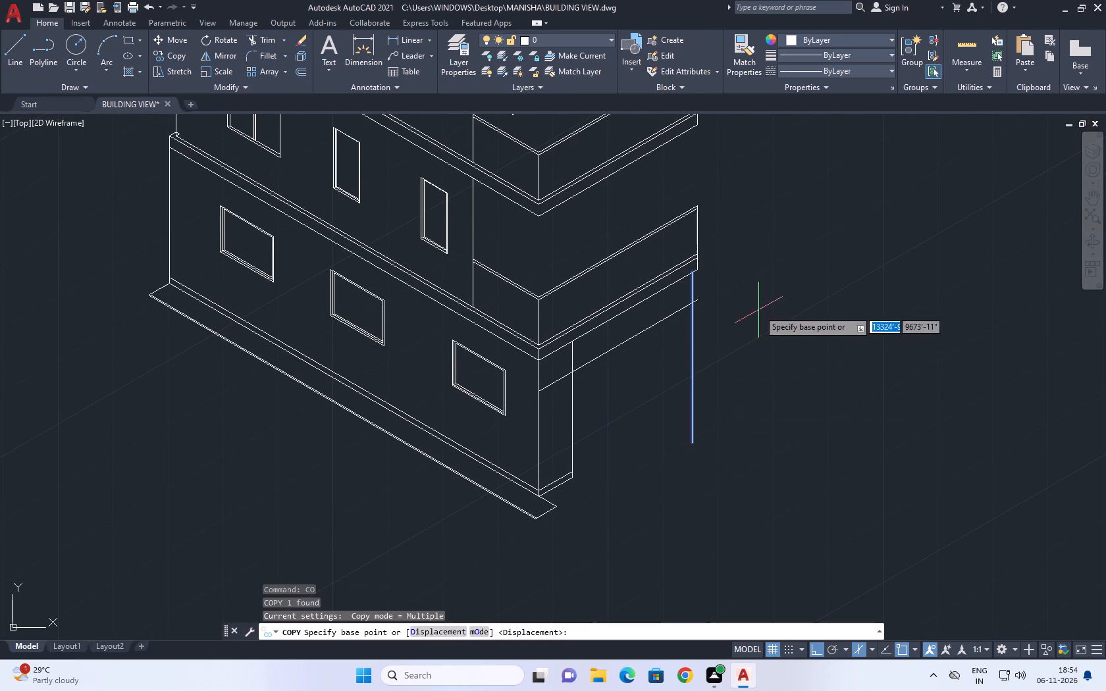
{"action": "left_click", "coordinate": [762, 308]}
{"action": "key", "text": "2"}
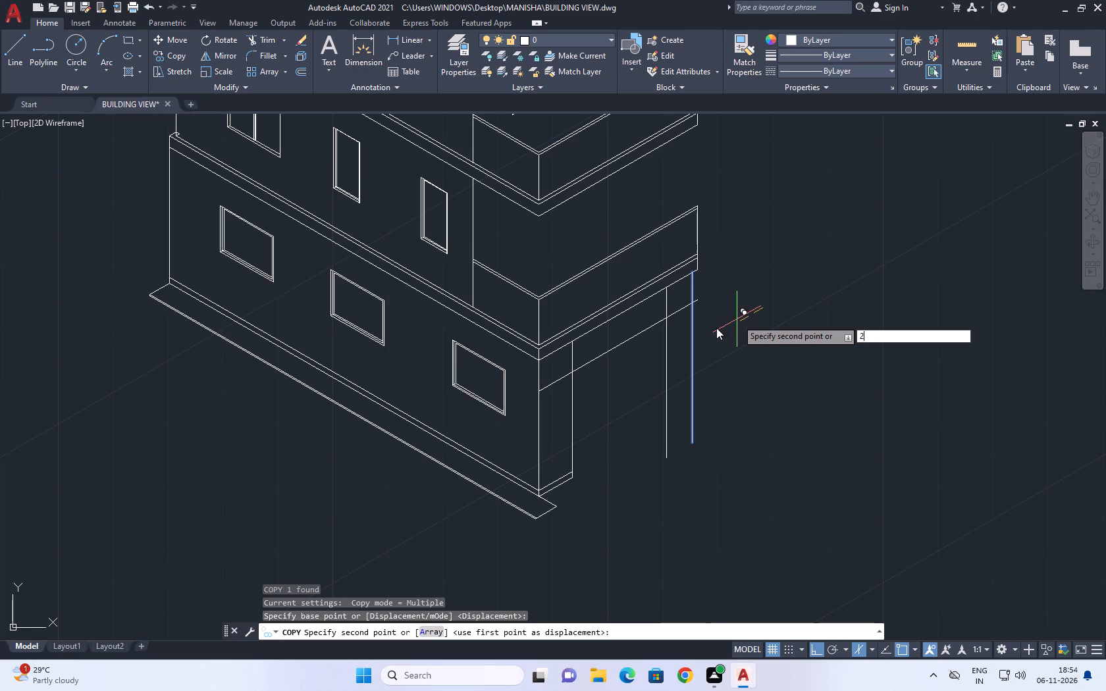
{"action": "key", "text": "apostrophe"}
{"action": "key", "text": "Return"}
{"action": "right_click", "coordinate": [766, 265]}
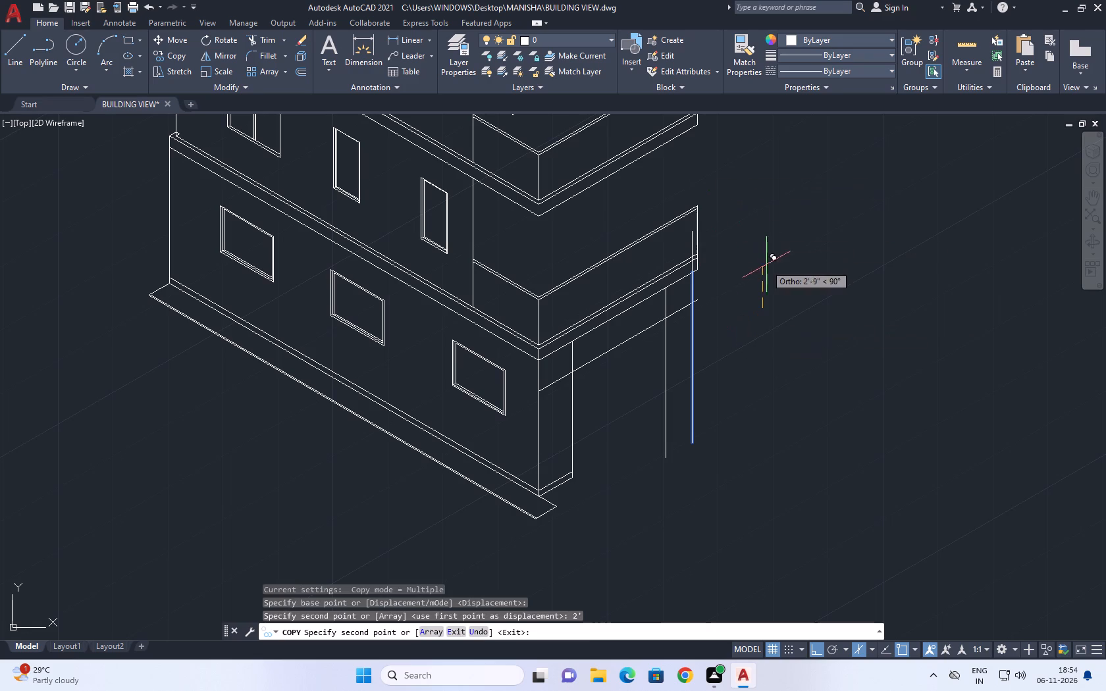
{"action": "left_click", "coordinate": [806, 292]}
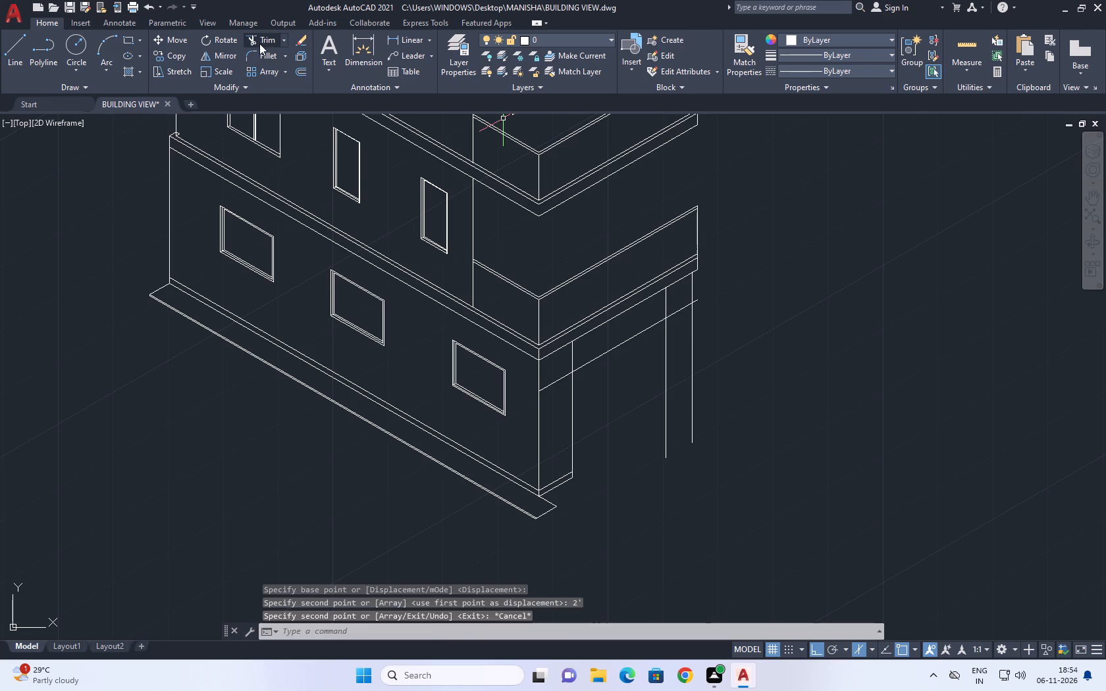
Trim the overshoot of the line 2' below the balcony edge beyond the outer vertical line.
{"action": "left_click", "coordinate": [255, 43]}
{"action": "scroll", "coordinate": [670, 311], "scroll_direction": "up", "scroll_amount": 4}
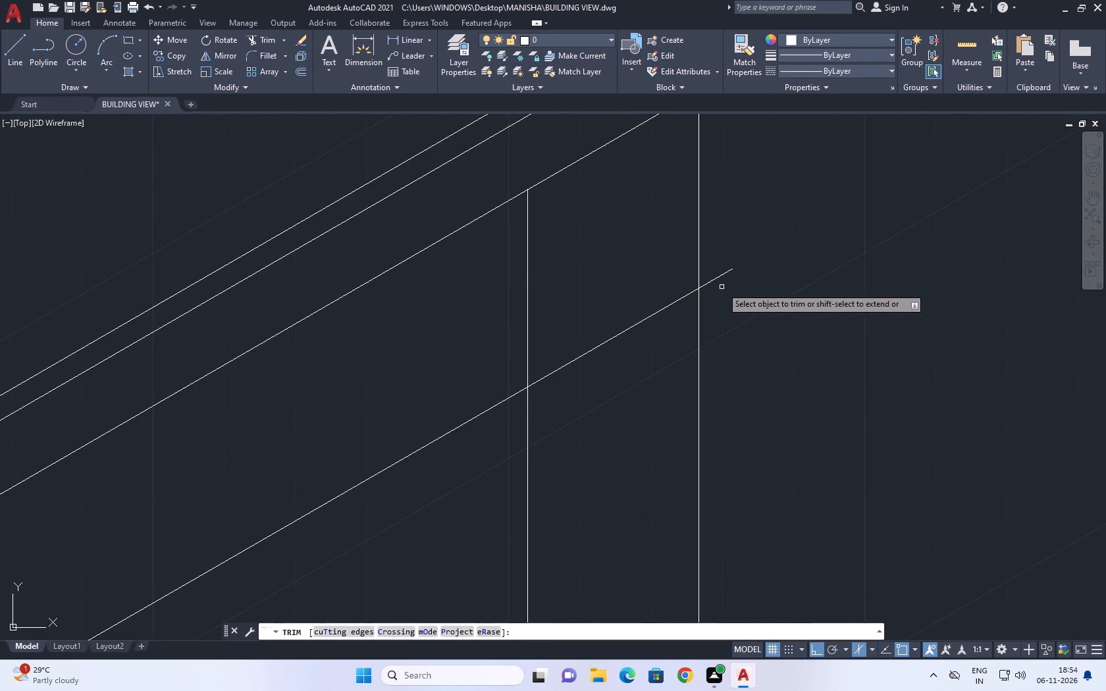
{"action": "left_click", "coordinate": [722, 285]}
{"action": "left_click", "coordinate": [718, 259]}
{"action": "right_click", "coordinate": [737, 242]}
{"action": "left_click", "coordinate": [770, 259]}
Measure the base edge of the narrow corner wall under the balcony with temporary linear and aligned dimensions.
{"action": "scroll", "coordinate": [779, 260], "scroll_direction": "down", "scroll_amount": 3}
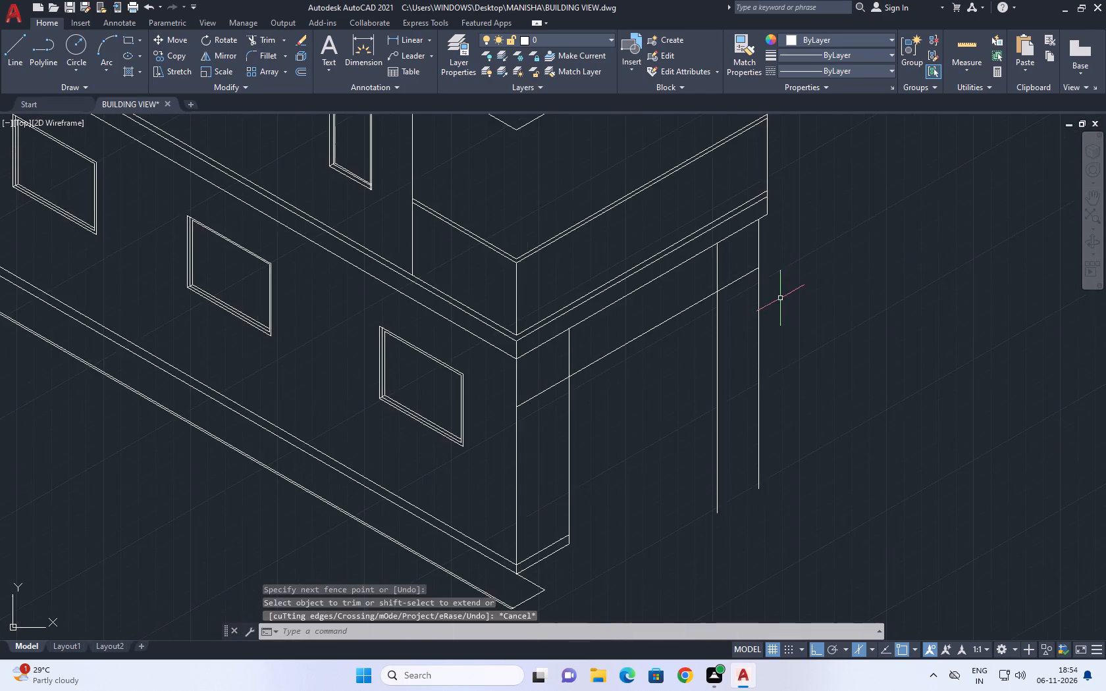
{"action": "middle_click_drag", "start_coordinate": [783, 346], "coordinate": [750, 253]}
{"action": "left_click", "coordinate": [404, 40]}
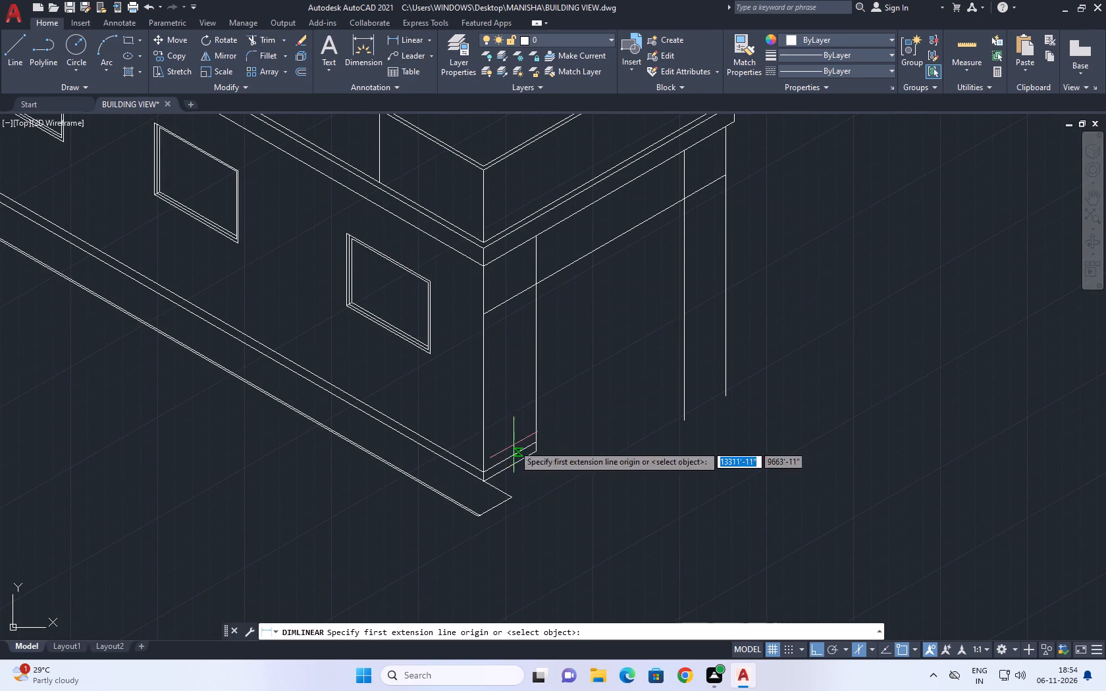
{"action": "scroll", "coordinate": [487, 484], "scroll_direction": "up", "scroll_amount": 3}
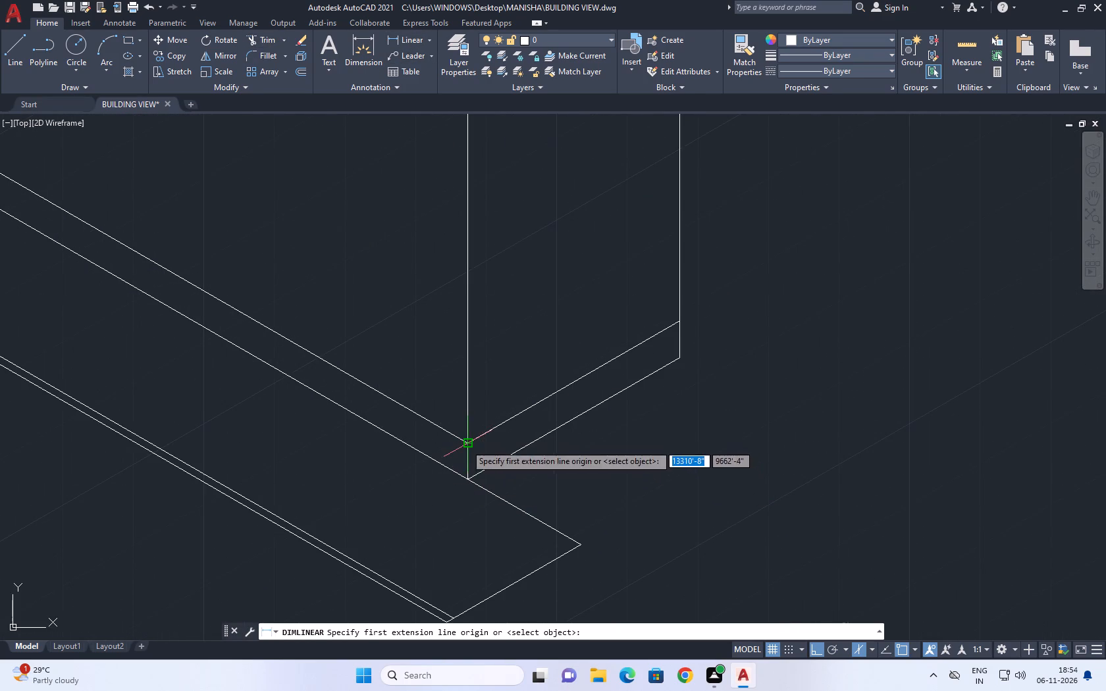
{"action": "left_click", "coordinate": [465, 444]}
{"action": "left_click", "coordinate": [681, 323]}
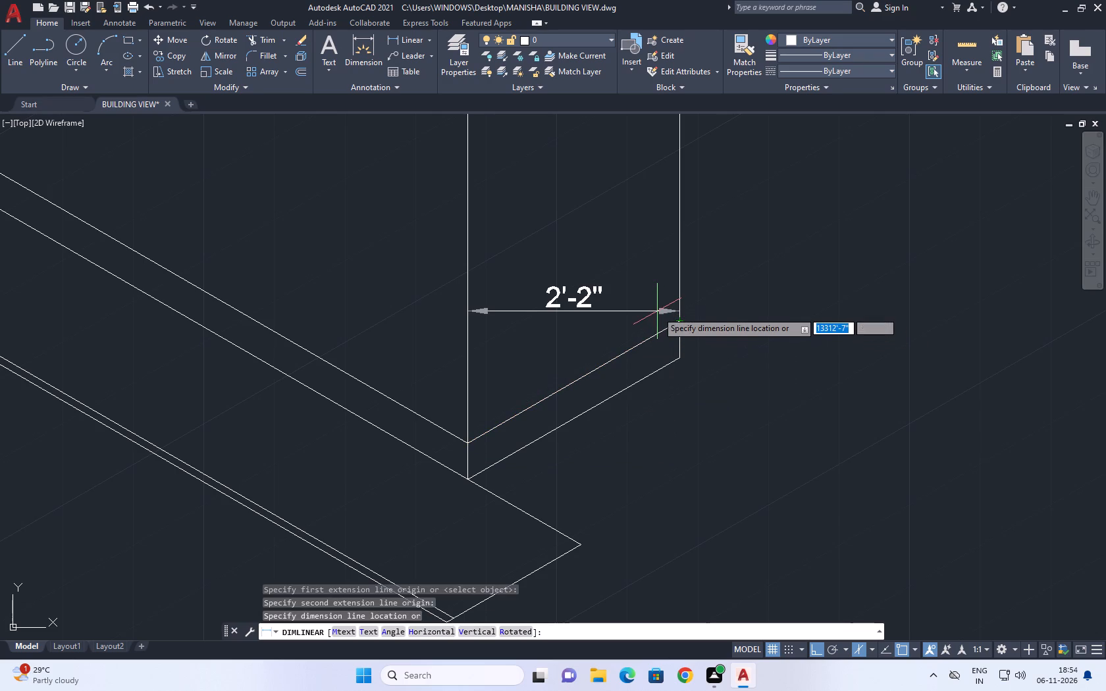
{"action": "right_click", "coordinate": [628, 306]}
{"action": "left_click", "coordinate": [656, 328]}
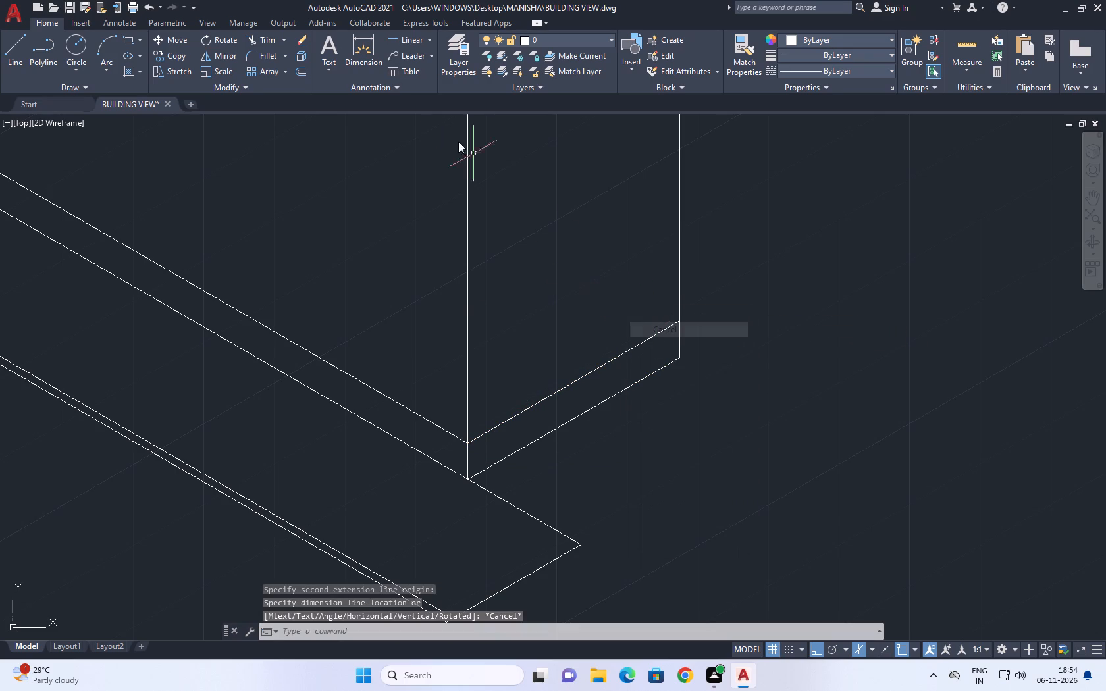
{"action": "left_click", "coordinate": [432, 39]}
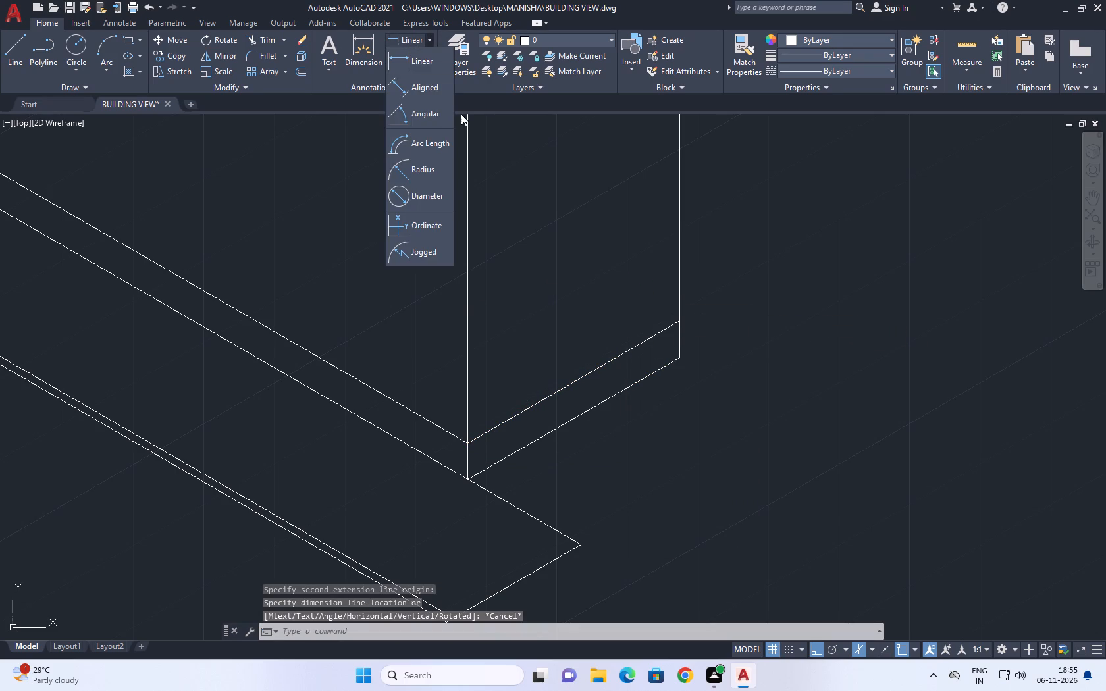
{"action": "left_click", "coordinate": [419, 88]}
{"action": "left_click", "coordinate": [469, 480]}
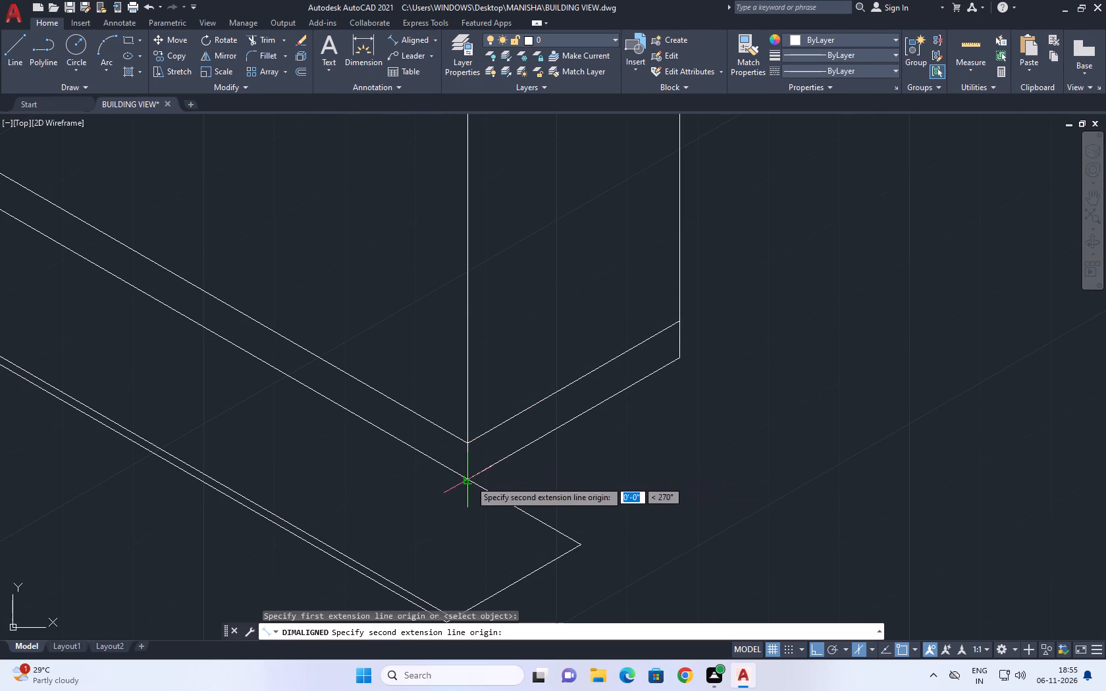
{"action": "left_click", "coordinate": [683, 358]}
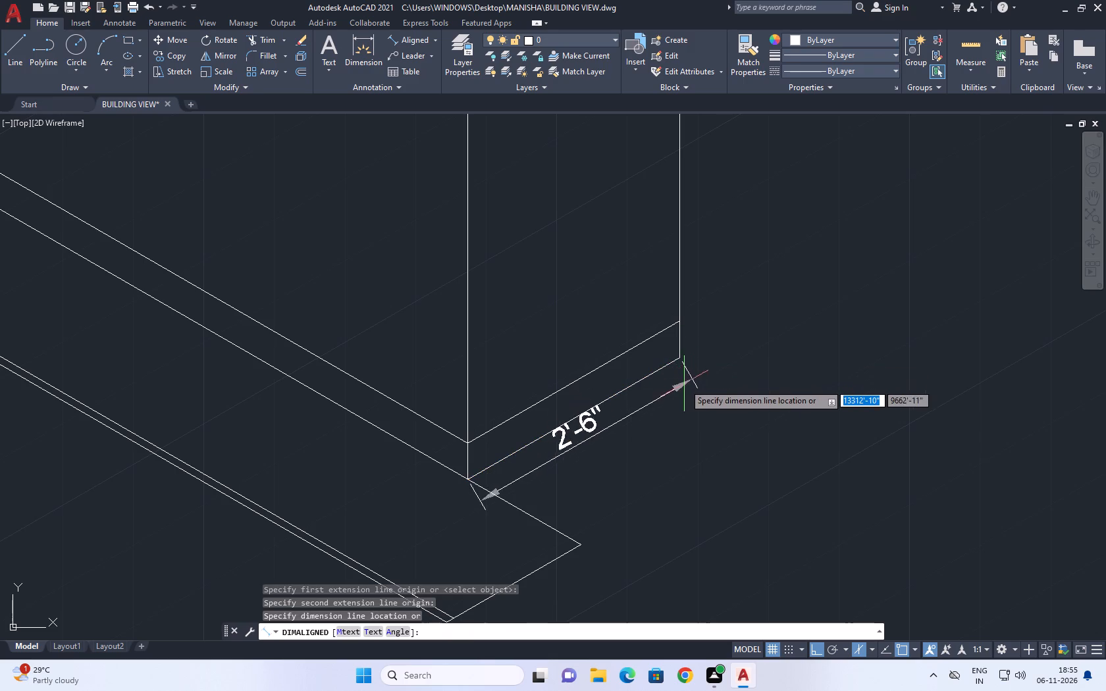
{"action": "right_click", "coordinate": [667, 368]}
{"action": "left_click", "coordinate": [710, 373]}
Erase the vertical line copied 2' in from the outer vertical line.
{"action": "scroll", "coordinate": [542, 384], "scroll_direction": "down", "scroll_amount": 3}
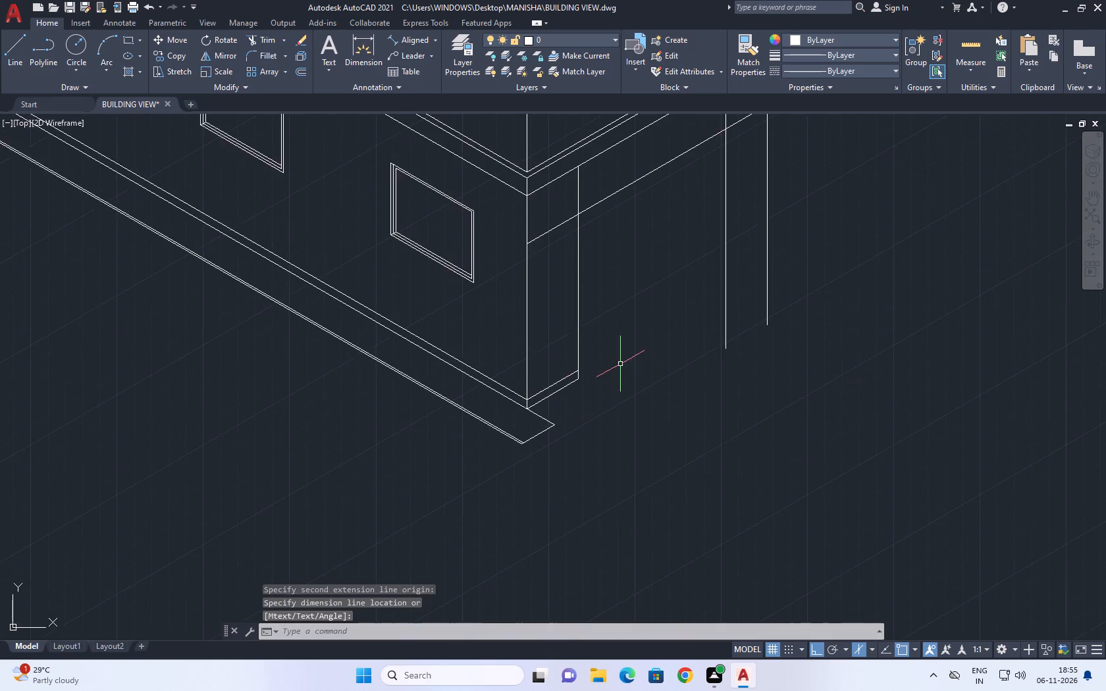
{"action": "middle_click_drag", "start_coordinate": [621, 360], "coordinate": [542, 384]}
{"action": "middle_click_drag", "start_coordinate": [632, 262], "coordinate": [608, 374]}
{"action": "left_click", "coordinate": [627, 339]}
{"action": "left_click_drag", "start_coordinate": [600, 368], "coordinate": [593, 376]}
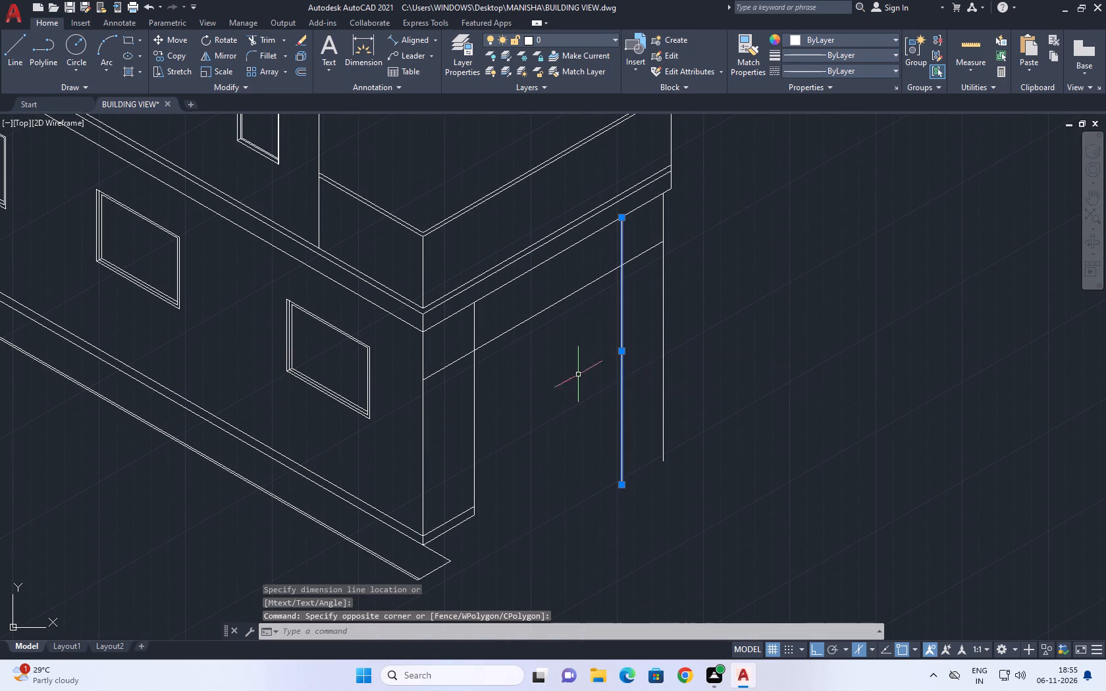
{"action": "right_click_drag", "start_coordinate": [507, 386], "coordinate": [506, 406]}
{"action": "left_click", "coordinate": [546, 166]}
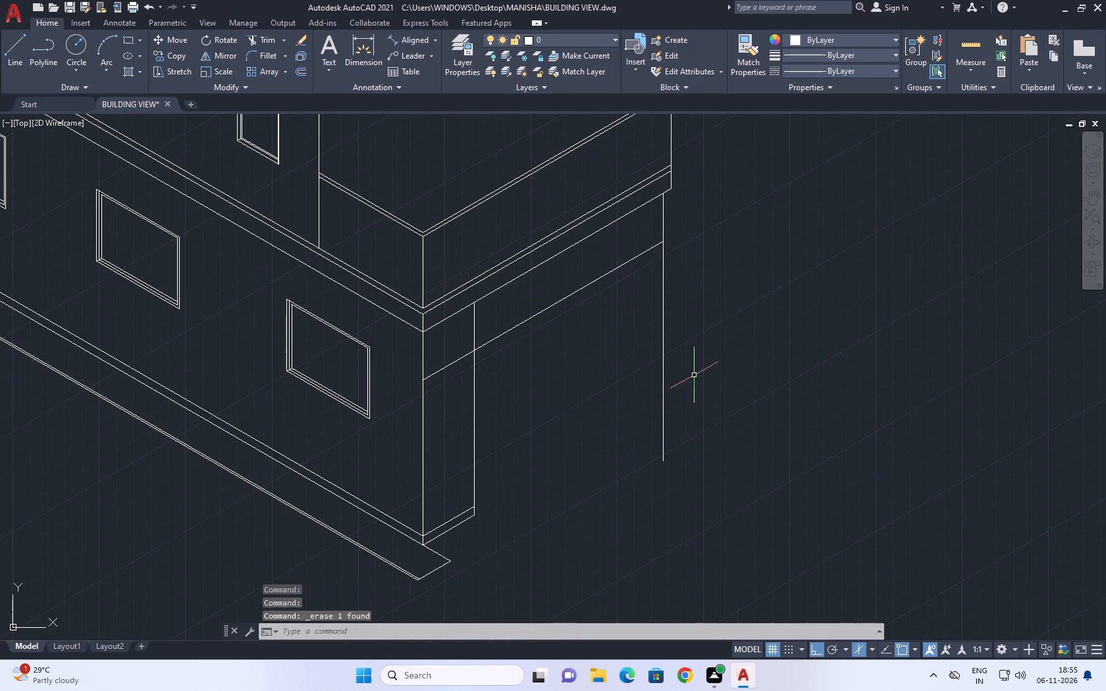
Move the outer vertical line slightly outward along the balcony edge, closer to the balcony's far corner.
{"action": "left_click_drag", "start_coordinate": [708, 324], "coordinate": [707, 333]}
{"action": "left_click_drag", "start_coordinate": [663, 385], "coordinate": [653, 397]}
{"action": "middle_click_drag", "start_coordinate": [705, 271], "coordinate": [660, 349]}
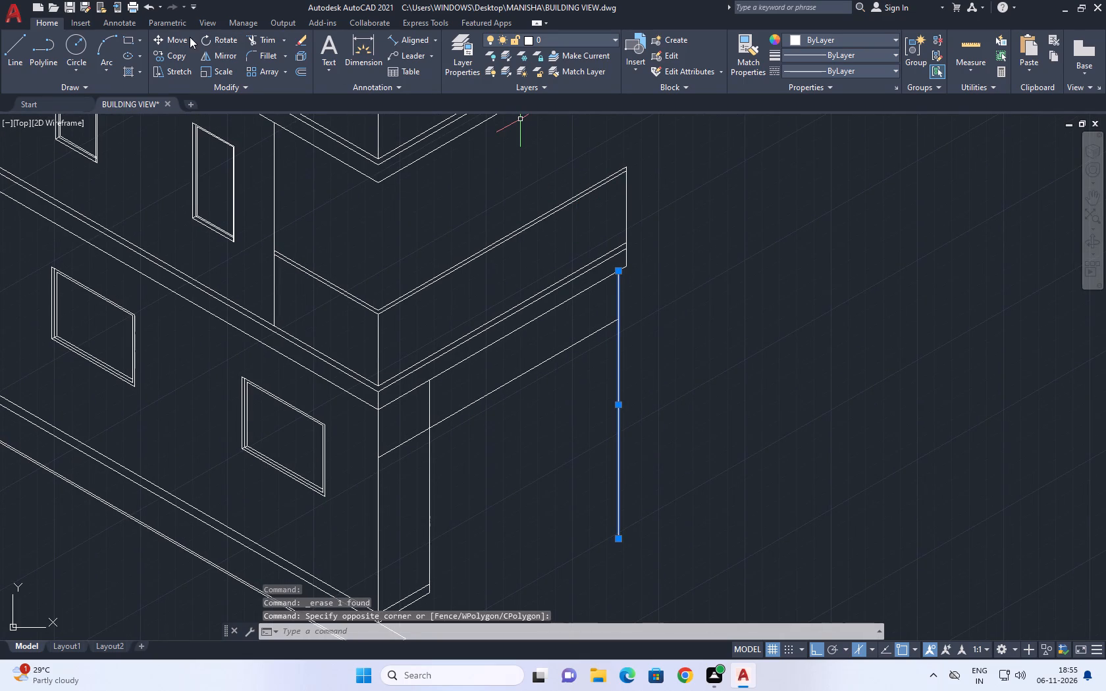
{"action": "left_click", "coordinate": [187, 37]}
{"action": "scroll", "coordinate": [627, 272], "scroll_direction": "up", "scroll_amount": 4}
{"action": "left_click", "coordinate": [697, 236]}
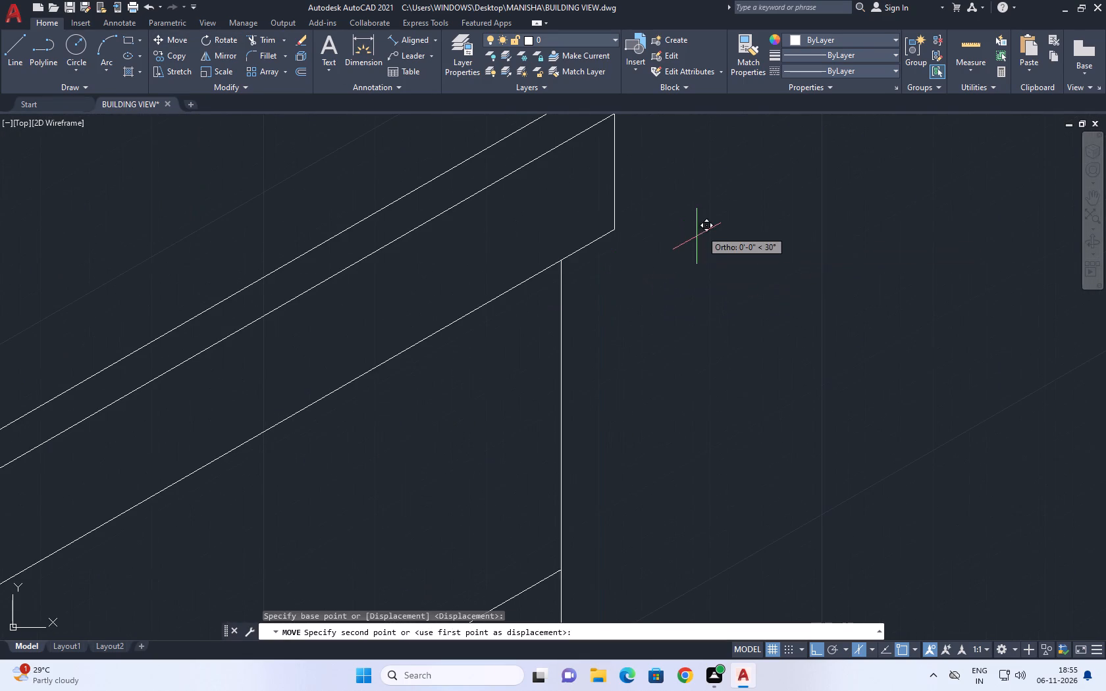
{"action": "left_click", "coordinate": [724, 218]}
Stretch the outer end of the line 2' below the balcony edge past the moved vertical line.
{"action": "scroll", "coordinate": [726, 270], "scroll_direction": "down", "scroll_amount": 2}
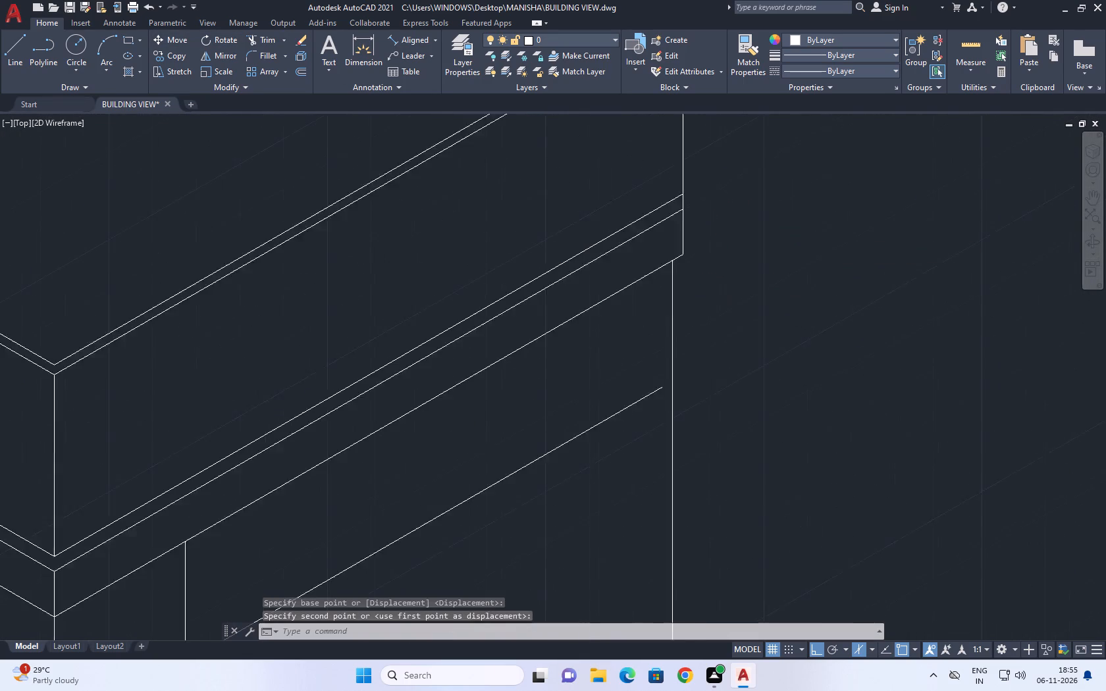
{"action": "scroll", "coordinate": [726, 270], "scroll_direction": "down", "scroll_amount": 1}
{"action": "middle_click_drag", "start_coordinate": [670, 393], "coordinate": [664, 384]}
{"action": "scroll", "coordinate": [666, 390], "scroll_direction": "up", "scroll_amount": 3}
{"action": "left_click_drag", "start_coordinate": [677, 293], "coordinate": [677, 303]}
{"action": "left_click_drag", "start_coordinate": [670, 356], "coordinate": [665, 370]}
{"action": "middle_click_drag", "start_coordinate": [726, 305], "coordinate": [653, 396]}
{"action": "left_click", "coordinate": [656, 378]}
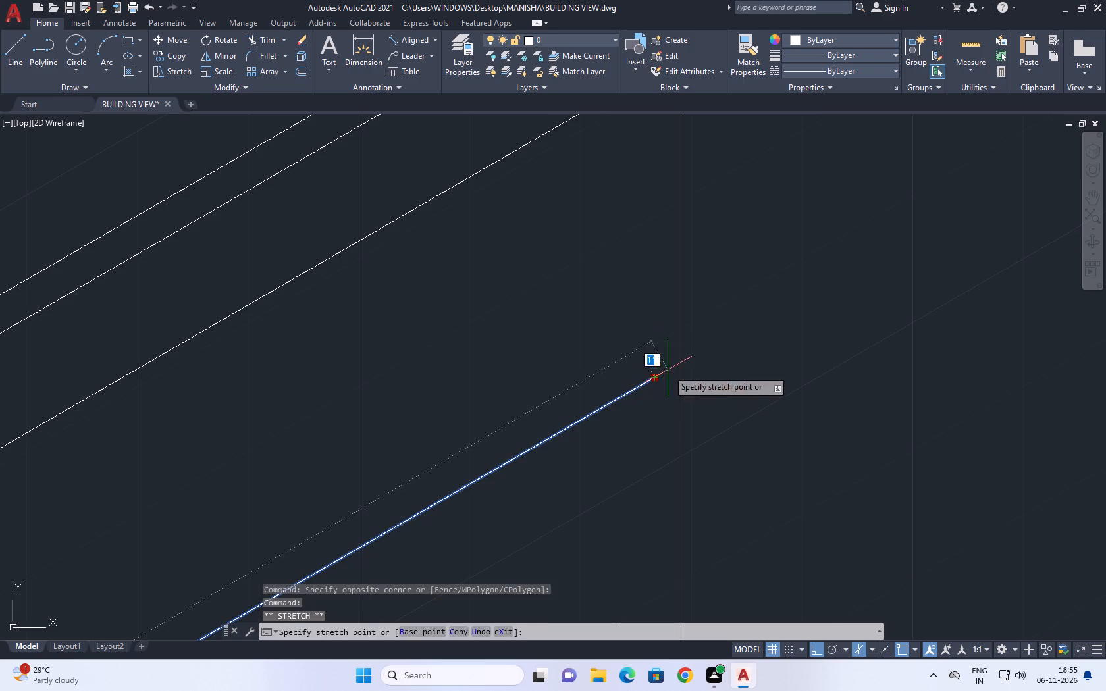
{"action": "left_click", "coordinate": [706, 347]}
{"action": "right_click", "coordinate": [743, 249]}
{"action": "left_click", "coordinate": [810, 476]}
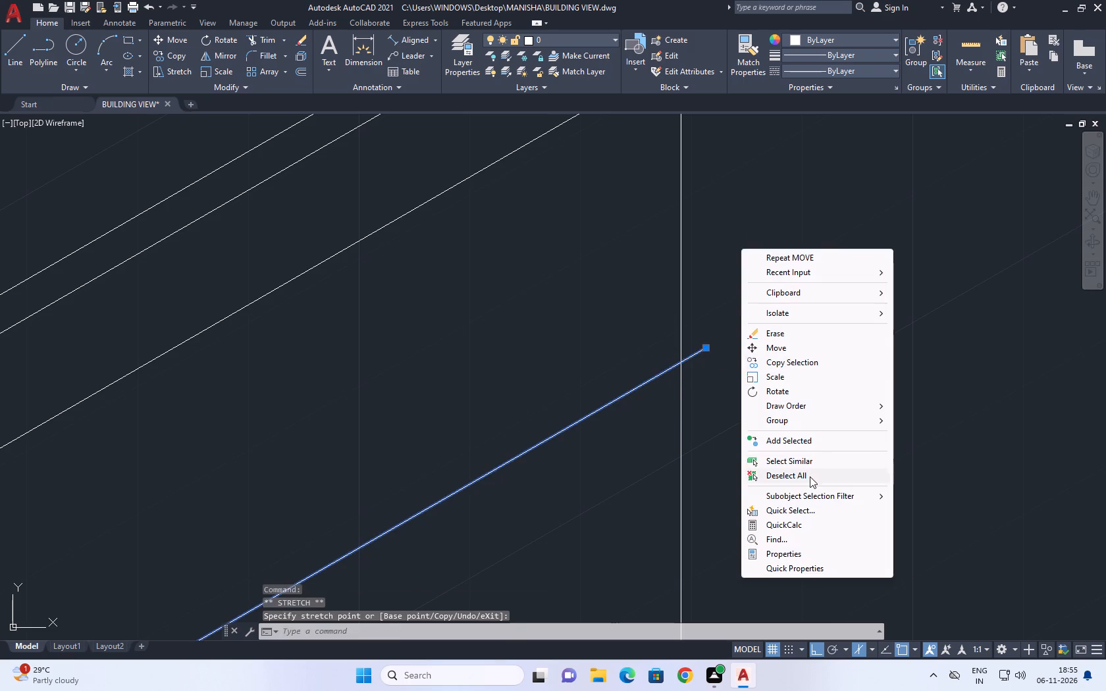
Trim the stretched line's overshoot back to the outer vertical line.
{"action": "left_click_drag", "start_coordinate": [265, 45], "coordinate": [264, 34]}
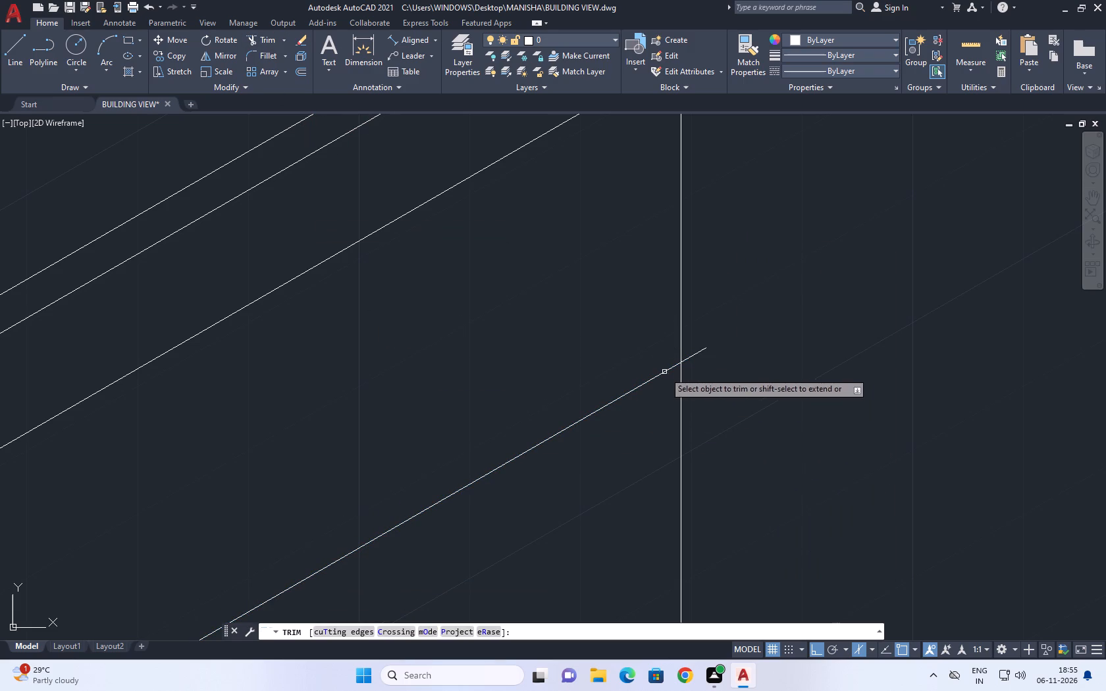
{"action": "left_click", "coordinate": [683, 357]}
{"action": "left_click", "coordinate": [700, 370]}
{"action": "right_click", "coordinate": [710, 317]}
{"action": "left_click", "coordinate": [756, 340]}
Copy the outer vertical line 2'6" along the balcony edge toward the building corner.
{"action": "scroll", "coordinate": [756, 340], "scroll_direction": "down", "scroll_amount": 3}
{"action": "left_click", "coordinate": [762, 301]}
{"action": "left_click", "coordinate": [716, 317]}
{"action": "left_click_drag", "start_coordinate": [165, 58], "coordinate": [169, 66]}
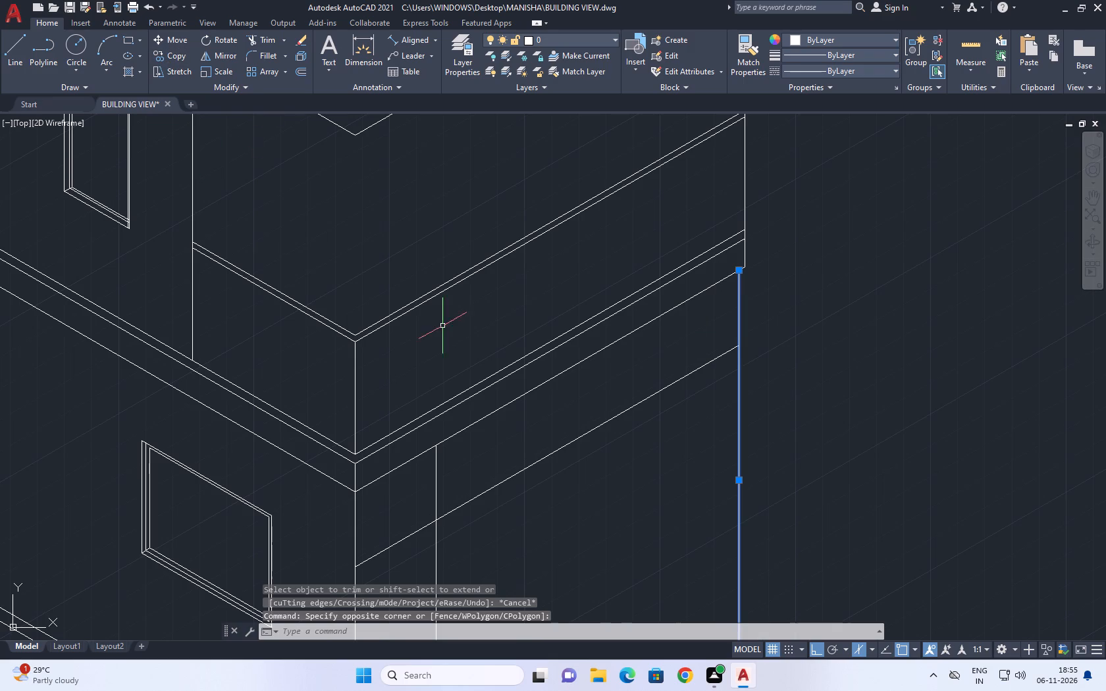
{"action": "middle_click_drag", "start_coordinate": [729, 387], "coordinate": [649, 209]}
{"action": "left_click", "coordinate": [174, 52]}
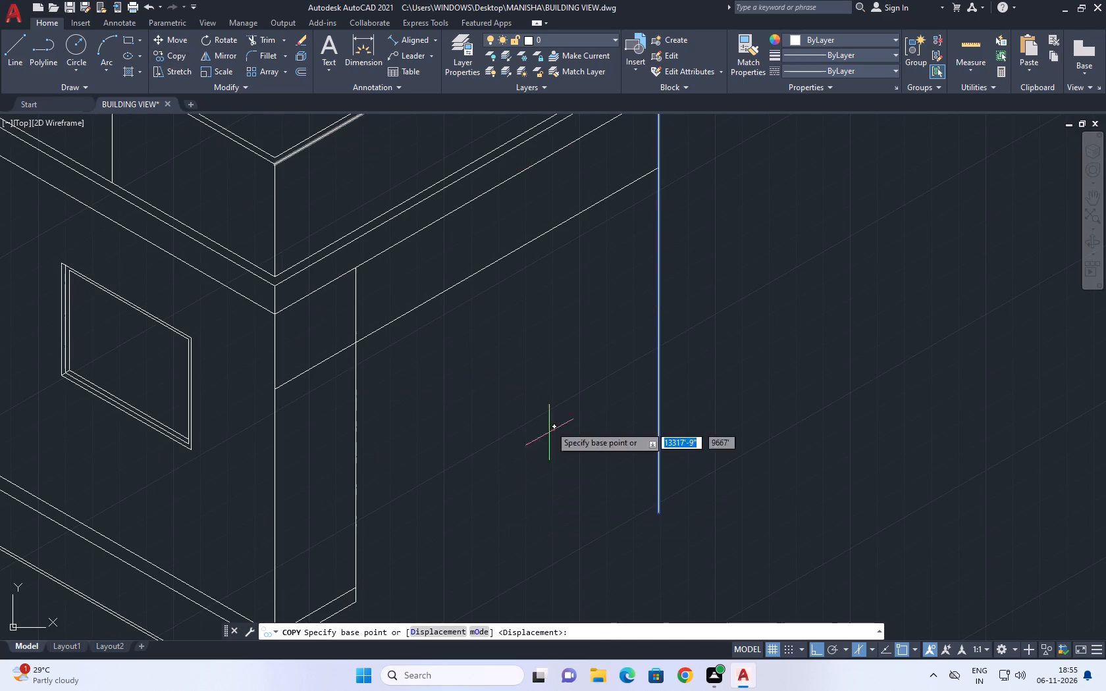
{"action": "left_click", "coordinate": [569, 383]}
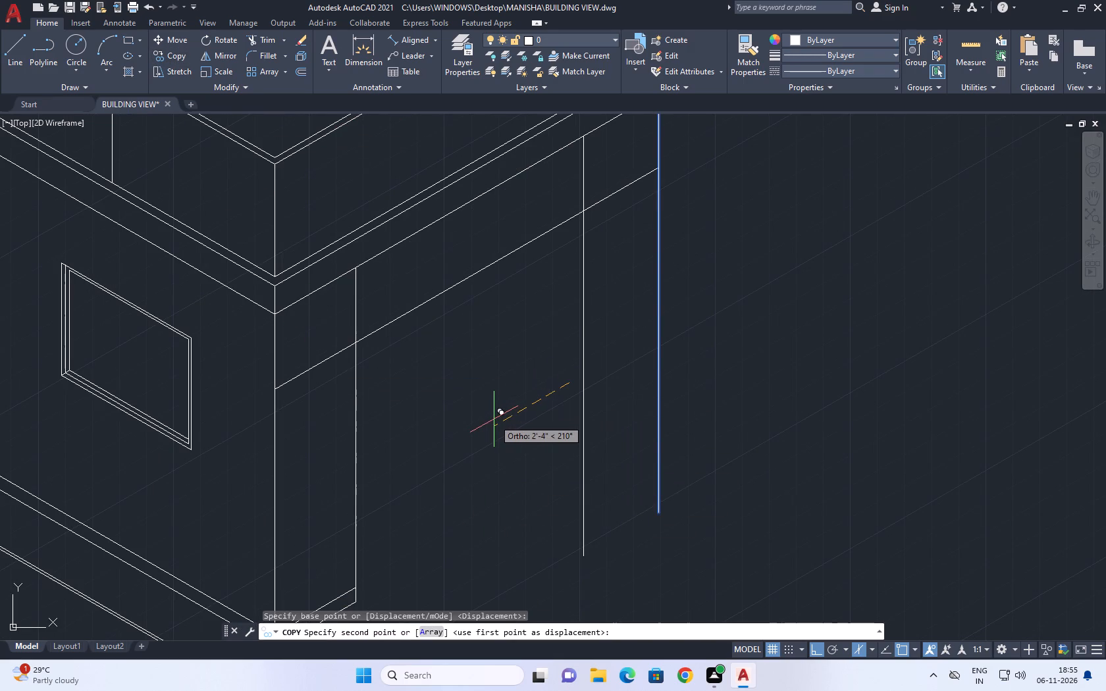
{"action": "key", "text": "2"}
{"action": "type", "text": "'6"}
{"action": "key", "text": "Return"}
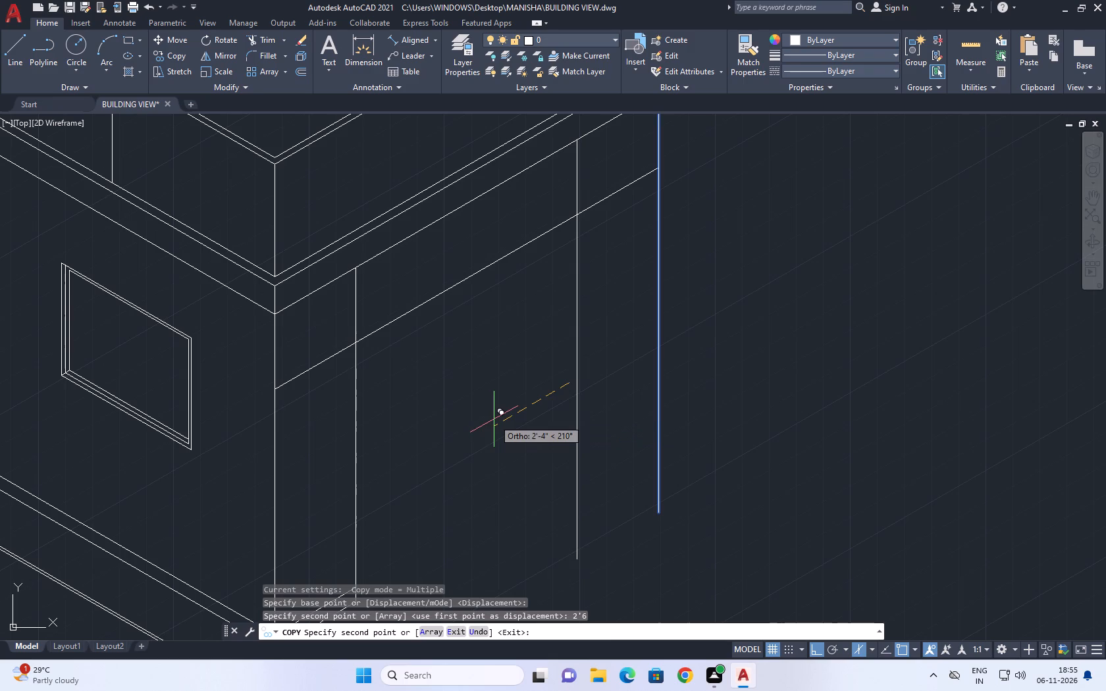
{"action": "right_click", "coordinate": [476, 425]}
{"action": "left_click", "coordinate": [511, 442]}
Draw a base line from the corner column's bottom outer corner, parallel to the balcony edge, extending past both far column lines.
{"action": "scroll", "coordinate": [511, 442], "scroll_direction": "down", "scroll_amount": 1}
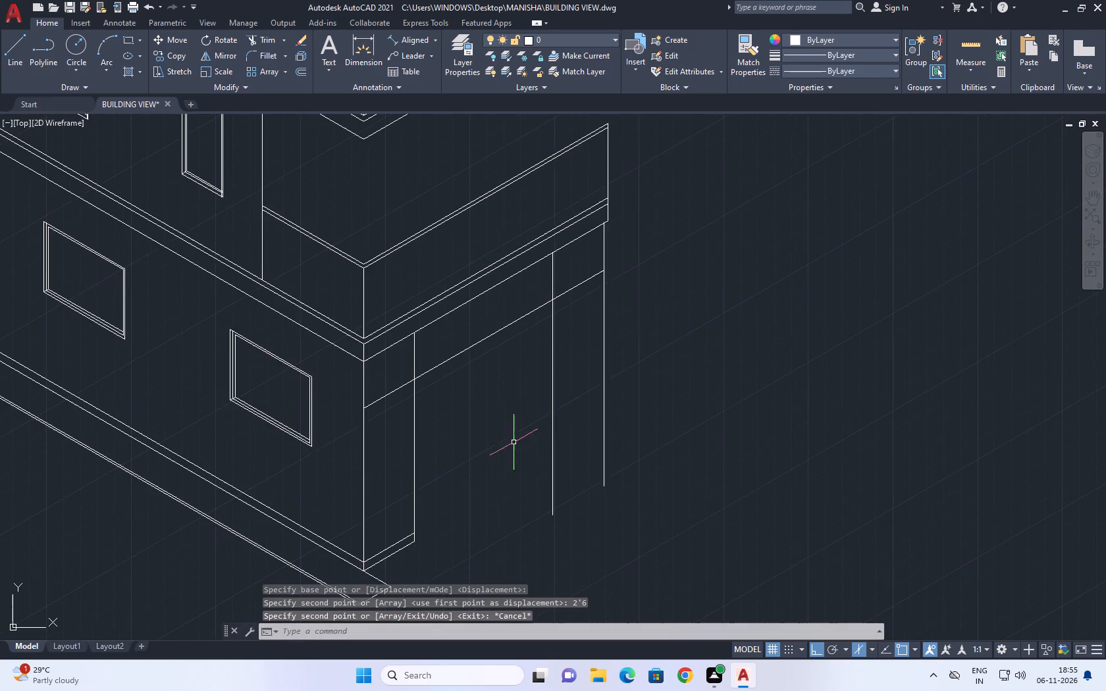
{"action": "middle_click_drag", "start_coordinate": [627, 428], "coordinate": [581, 396]}
{"action": "middle_click", "coordinate": [434, 259]}
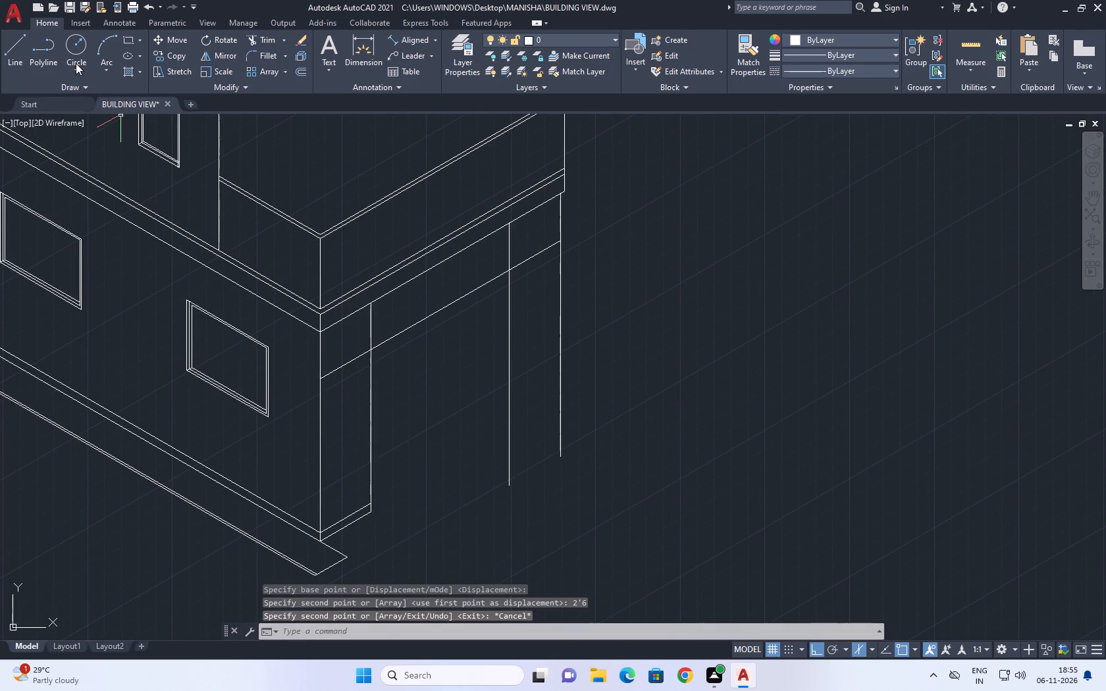
{"action": "left_click", "coordinate": [11, 58]}
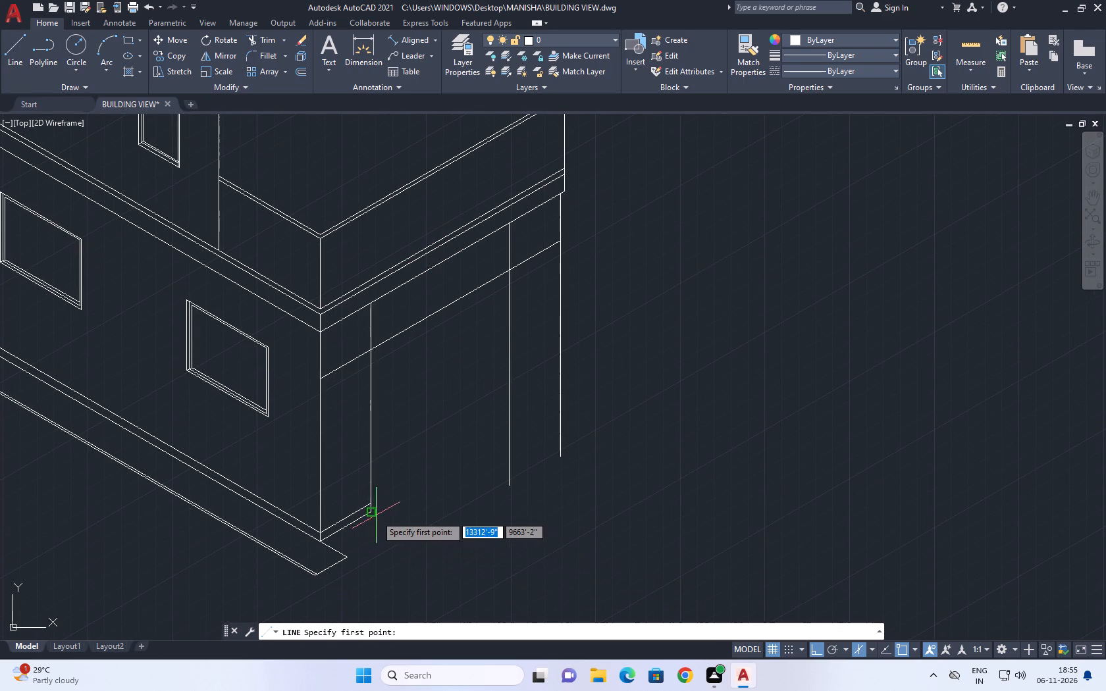
{"action": "left_click", "coordinate": [373, 514]}
{"action": "left_click", "coordinate": [679, 299]}
{"action": "right_click", "coordinate": [686, 274]}
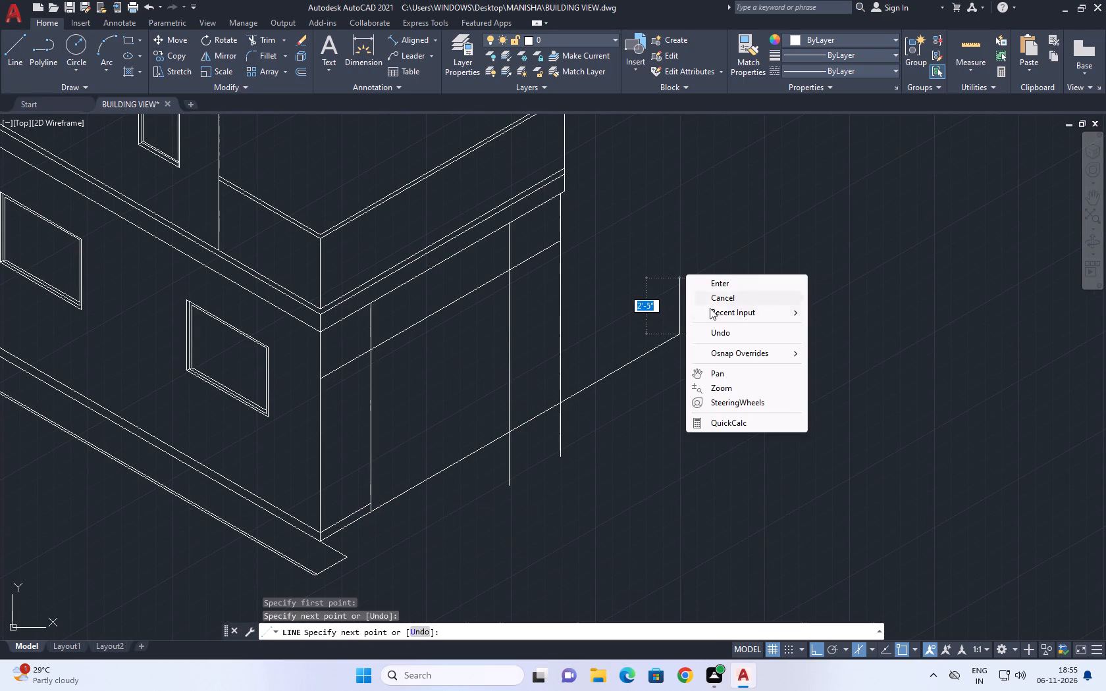
{"action": "left_click", "coordinate": [729, 297]}
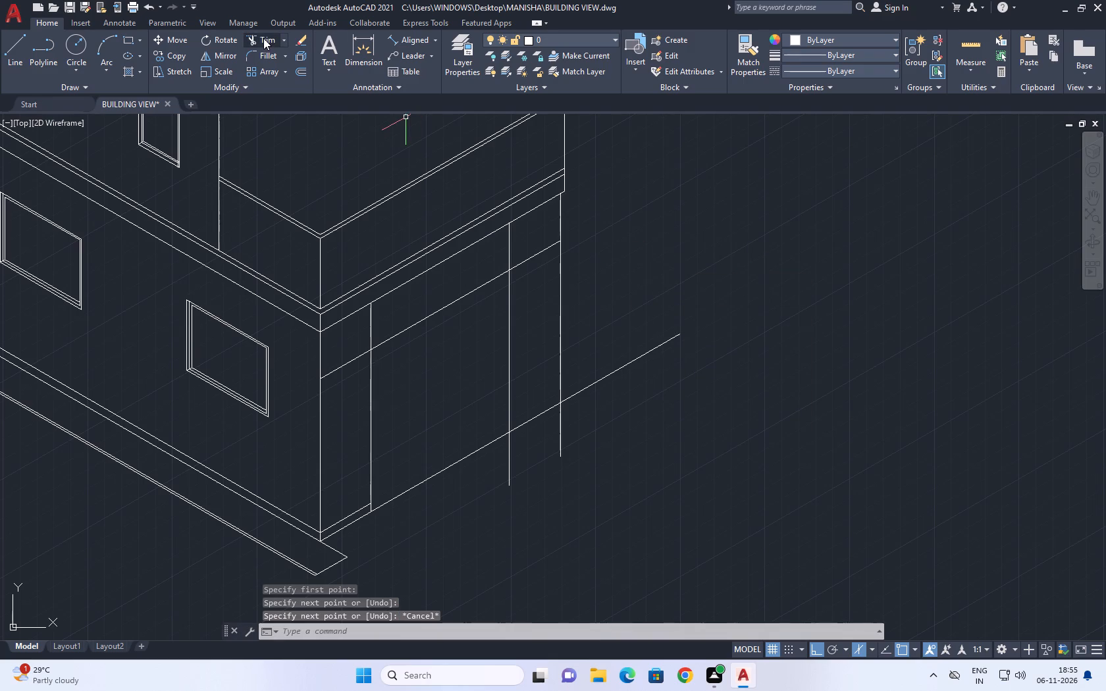
Trim the base line between the columns and beyond the far one, plus the far column lines' ends below it.
{"action": "left_click", "coordinate": [263, 38]}
{"action": "left_click", "coordinate": [425, 500]}
{"action": "left_click", "coordinate": [423, 422]}
{"action": "left_click", "coordinate": [487, 480]}
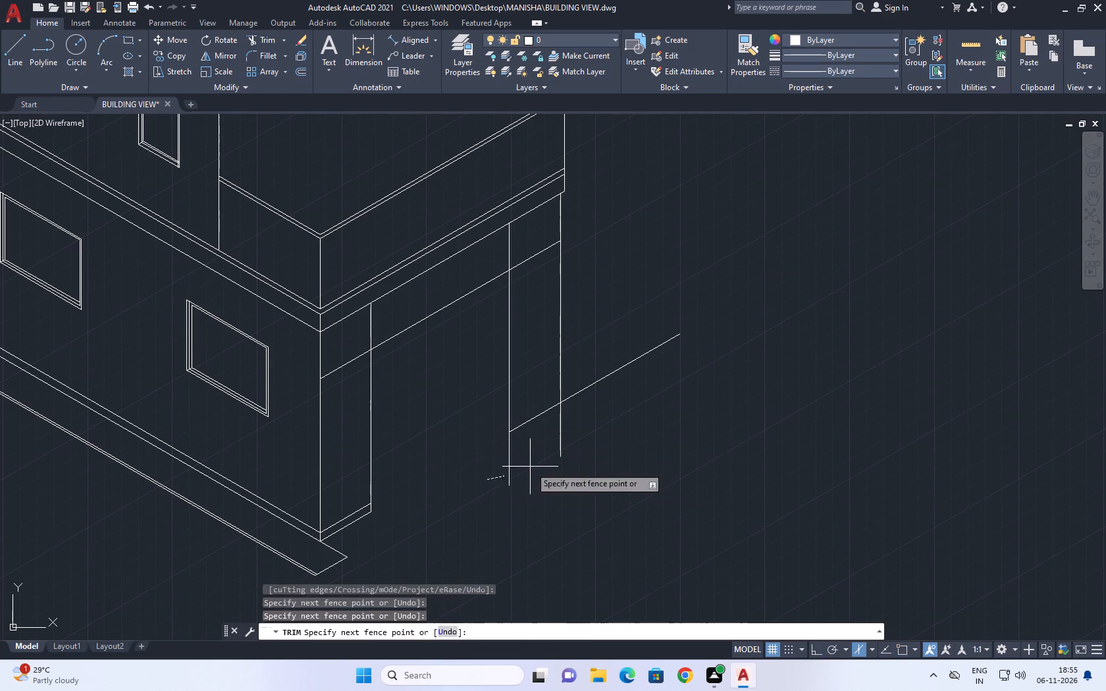
{"action": "left_click", "coordinate": [600, 422]}
{"action": "left_click", "coordinate": [632, 355]}
{"action": "left_click_drag", "start_coordinate": [643, 413], "coordinate": [646, 429]}
Trim the column lines crossing the beam and the beam's lower edge inside both columns, leaving one open portal outline.
{"action": "scroll", "coordinate": [541, 253], "scroll_direction": "up", "scroll_amount": 2}
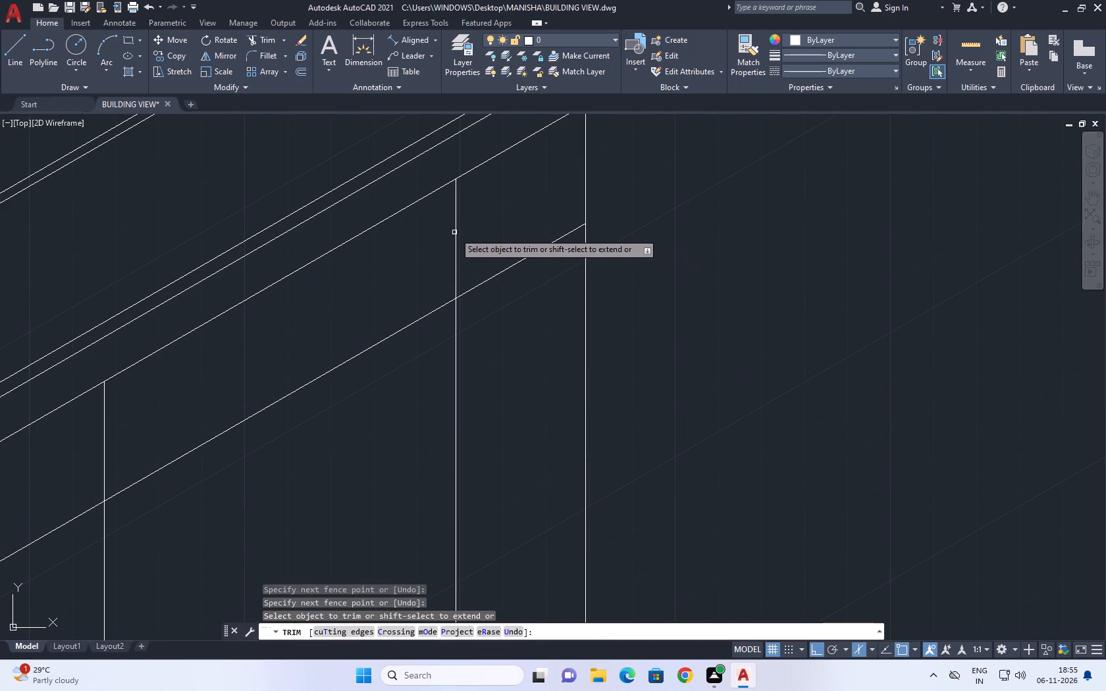
{"action": "left_click", "coordinate": [442, 226]}
{"action": "left_click_drag", "start_coordinate": [531, 288], "coordinate": [537, 295]}
{"action": "scroll", "coordinate": [540, 297], "scroll_direction": "down", "scroll_amount": 2}
{"action": "scroll", "coordinate": [323, 400], "scroll_direction": "up", "scroll_amount": 2}
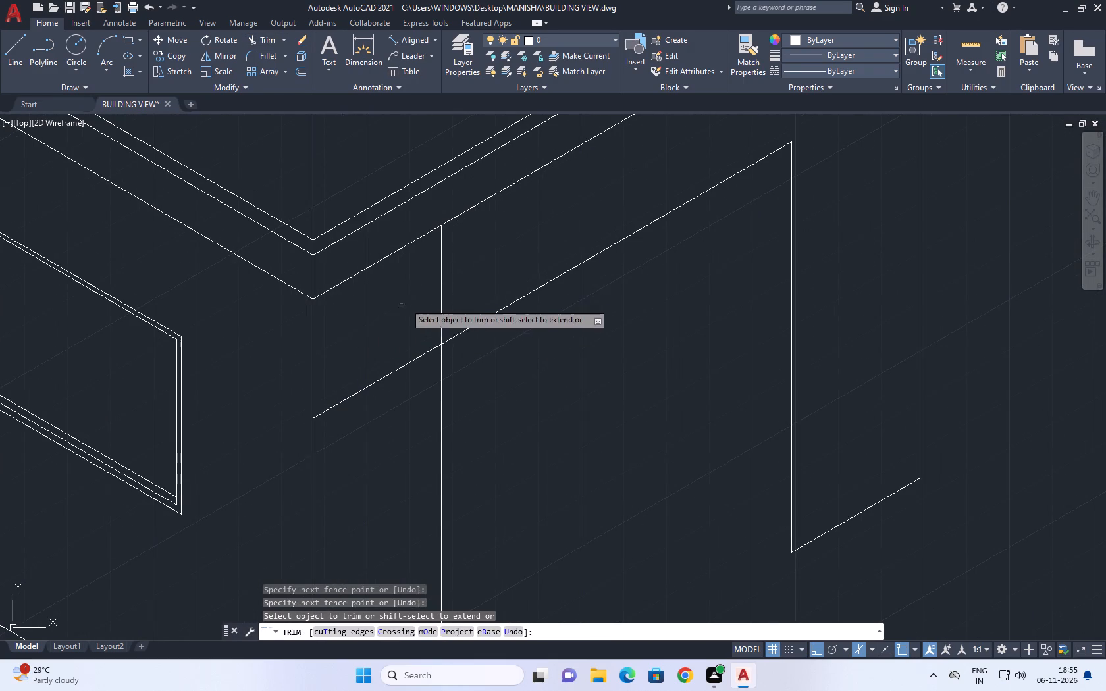
{"action": "left_click", "coordinate": [440, 268]}
{"action": "left_click_drag", "start_coordinate": [378, 366], "coordinate": [382, 374]}
{"action": "left_click", "coordinate": [404, 424]}
{"action": "scroll", "coordinate": [389, 370], "scroll_direction": "down", "scroll_amount": 2}
{"action": "middle_click_drag", "start_coordinate": [438, 317], "coordinate": [442, 340]}
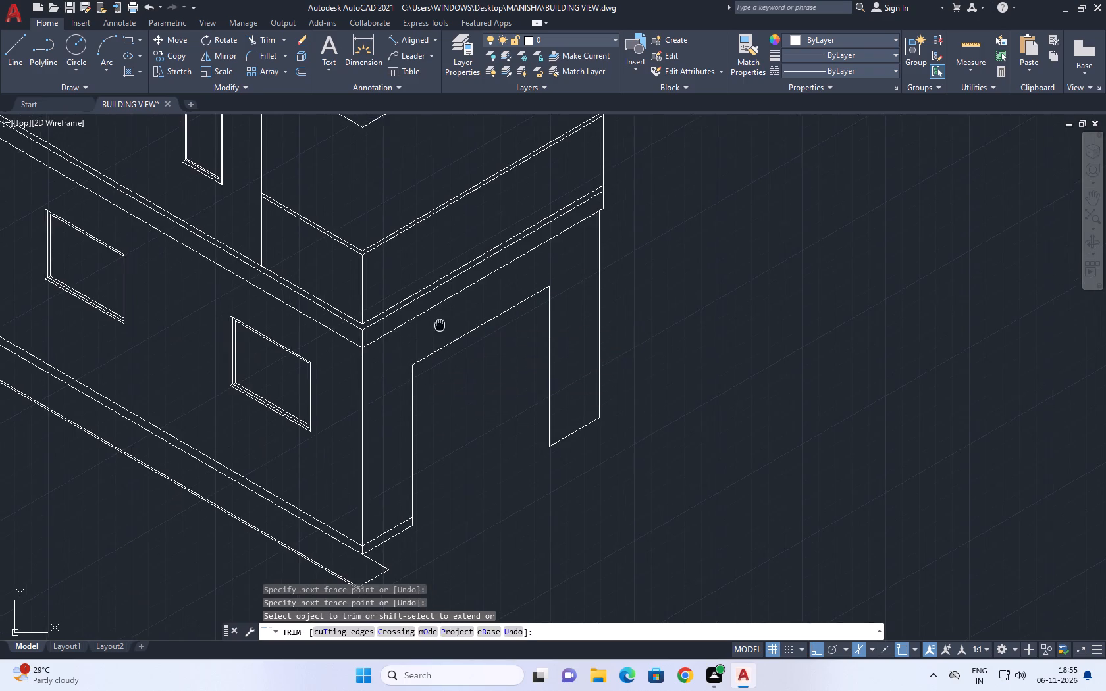
{"action": "middle_click_drag", "start_coordinate": [442, 340], "coordinate": [448, 411]}
{"action": "right_click", "coordinate": [670, 267]}
{"action": "left_click", "coordinate": [695, 286]}
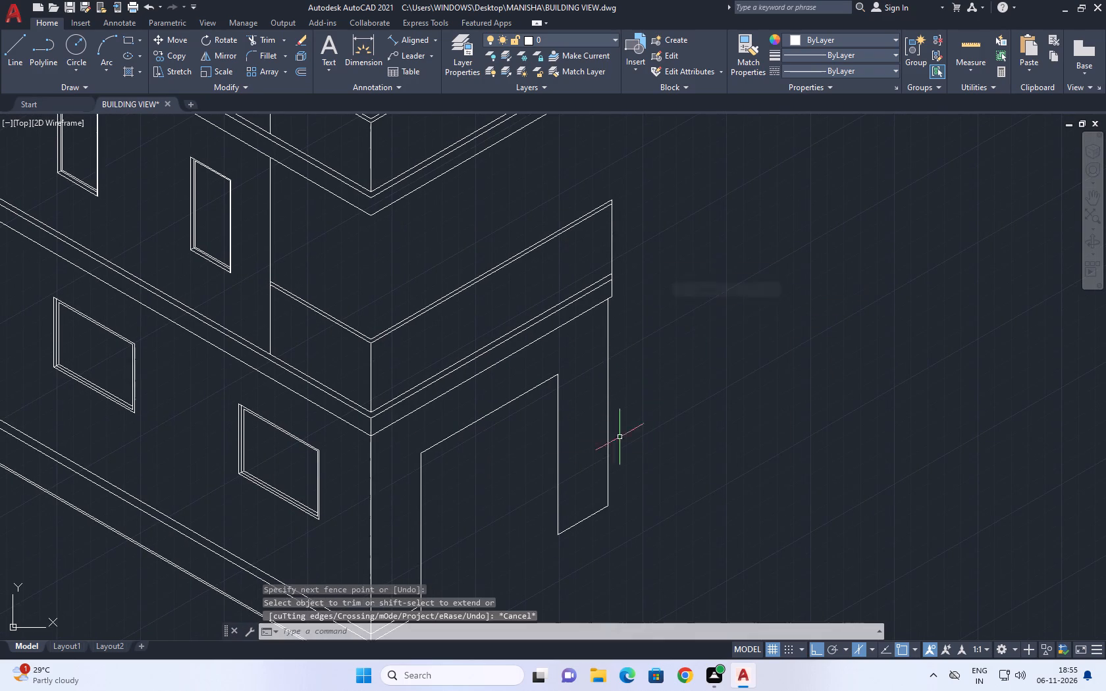
Draw a floor line from the plinth's top corner on the corner column, parallel to the beam, past the far column's inner edge.
{"action": "middle_click_drag", "start_coordinate": [546, 428], "coordinate": [539, 340]}
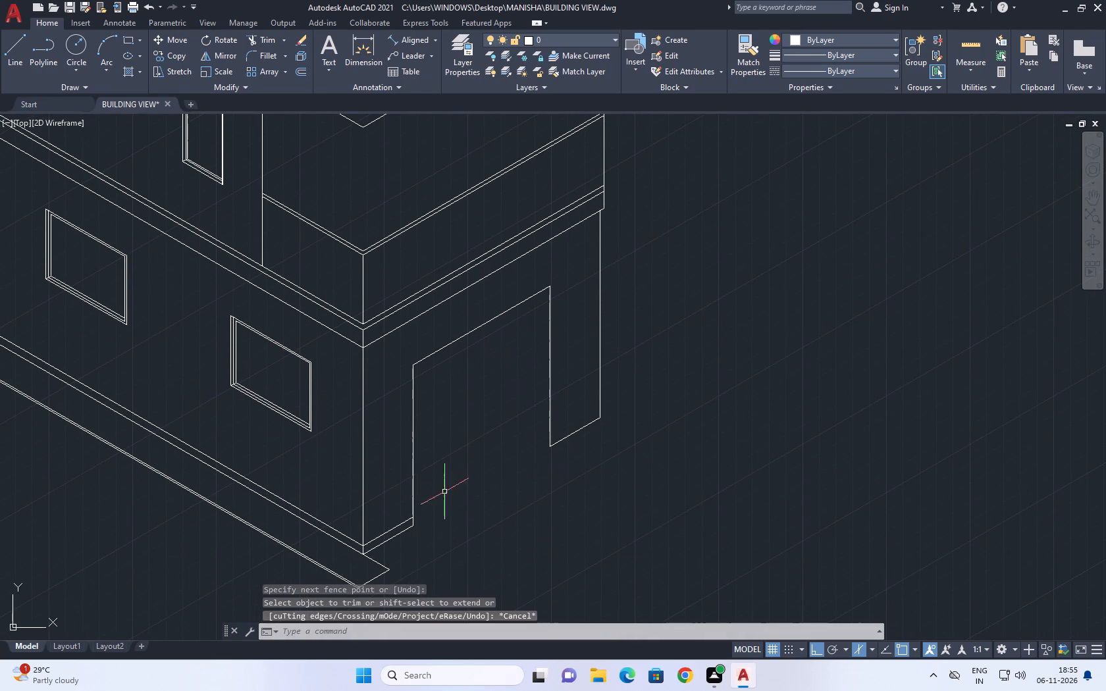
{"action": "middle_click_drag", "start_coordinate": [445, 493], "coordinate": [448, 514]}
{"action": "left_click", "coordinate": [16, 55]}
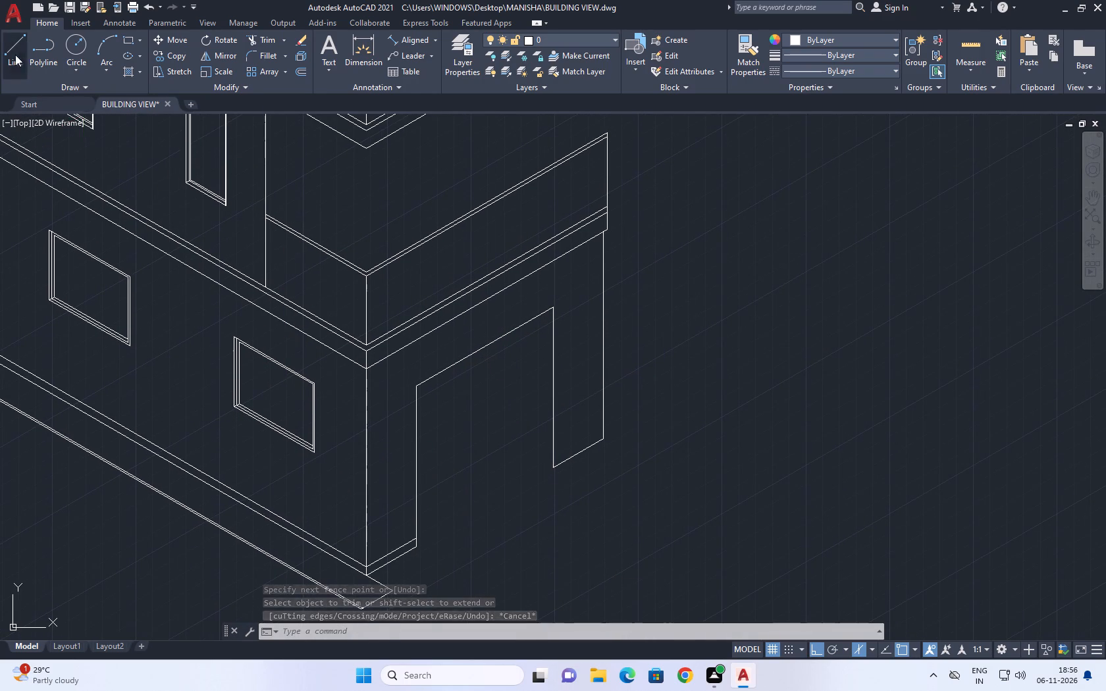
{"action": "scroll", "coordinate": [427, 550], "scroll_direction": "up", "scroll_amount": 3}
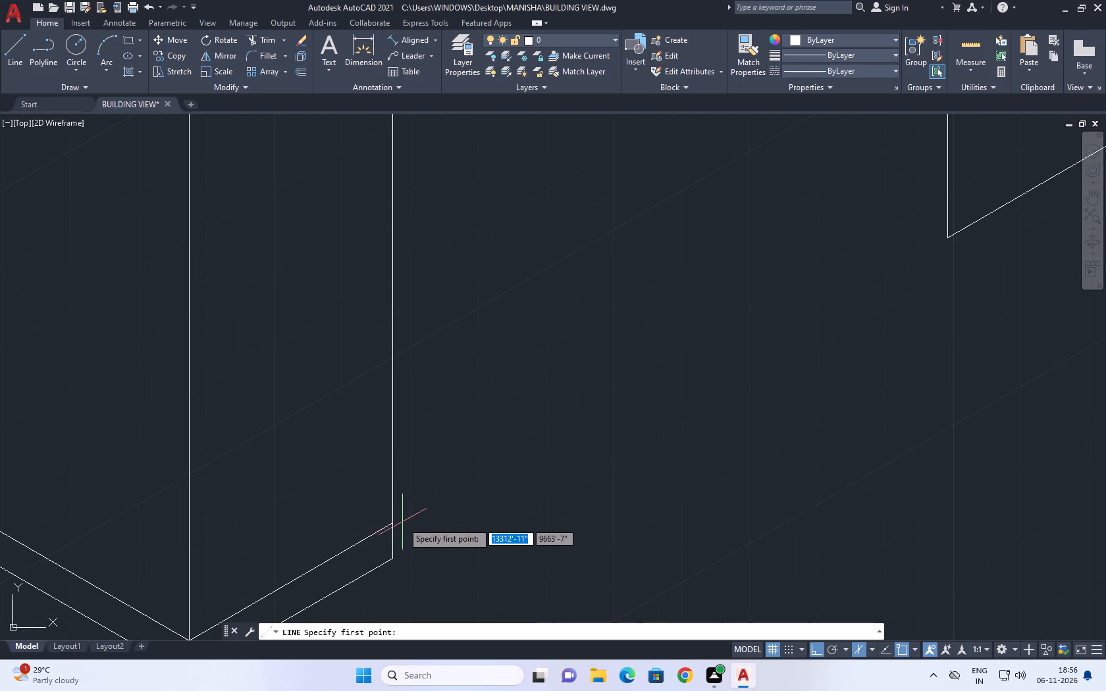
{"action": "left_click", "coordinate": [395, 523]}
{"action": "scroll", "coordinate": [404, 446], "scroll_direction": "down", "scroll_amount": 3}
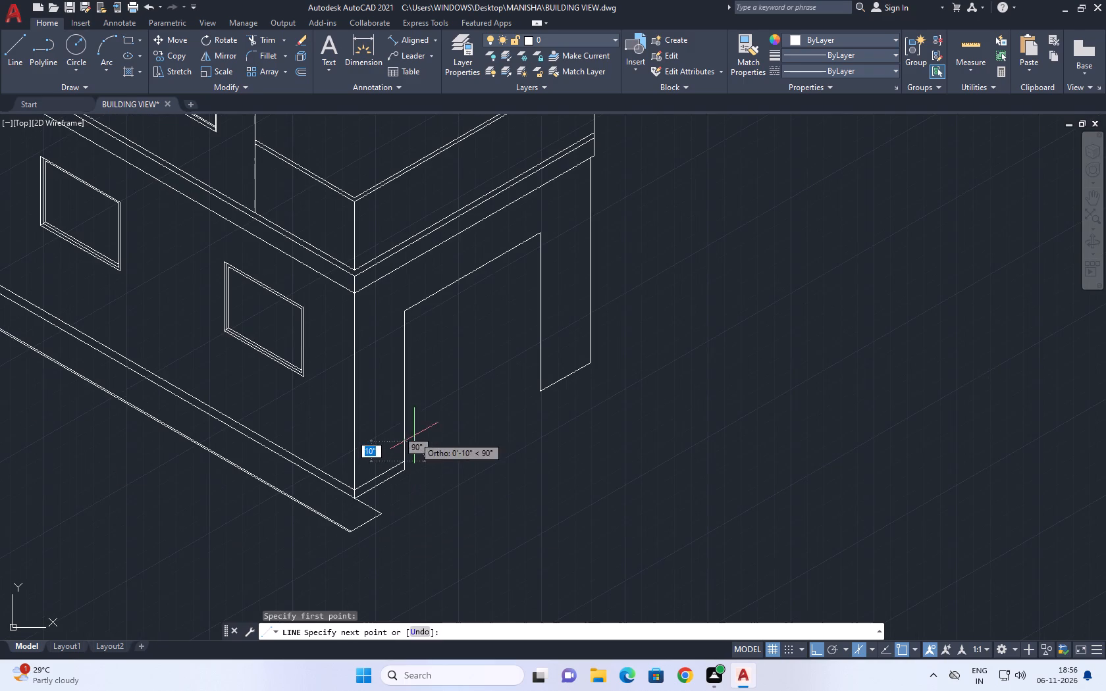
{"action": "scroll", "coordinate": [358, 438], "scroll_direction": "up", "scroll_amount": 2}
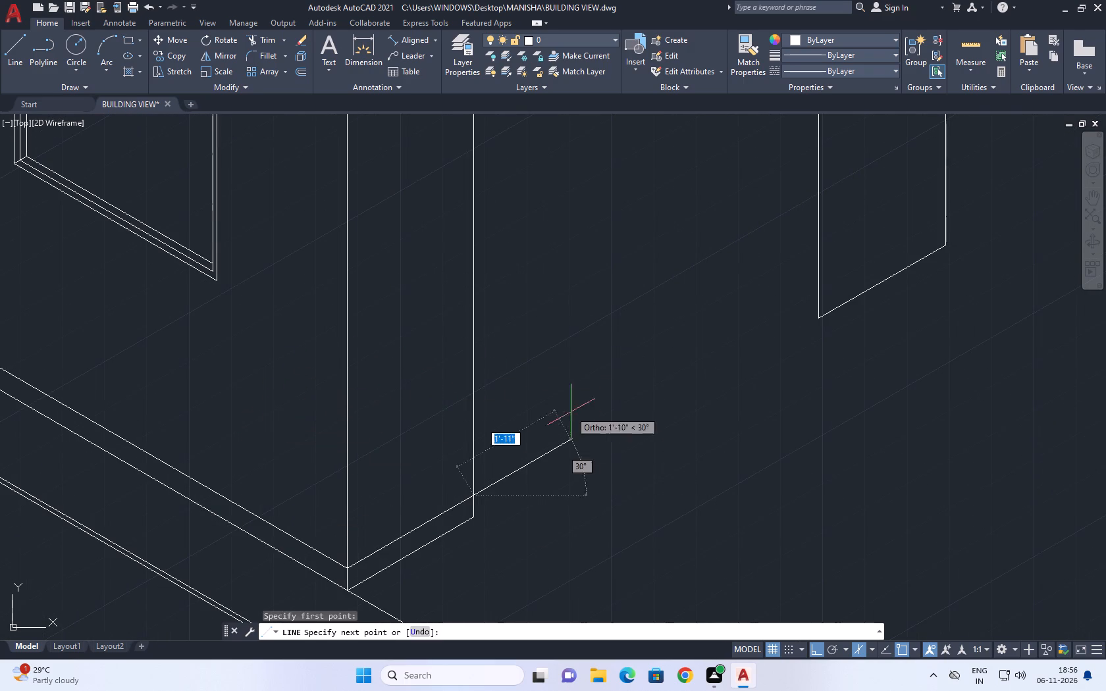
{"action": "scroll", "coordinate": [629, 449], "scroll_direction": "down", "scroll_amount": 2}
{"action": "scroll", "coordinate": [676, 408], "scroll_direction": "up", "scroll_amount": 1}
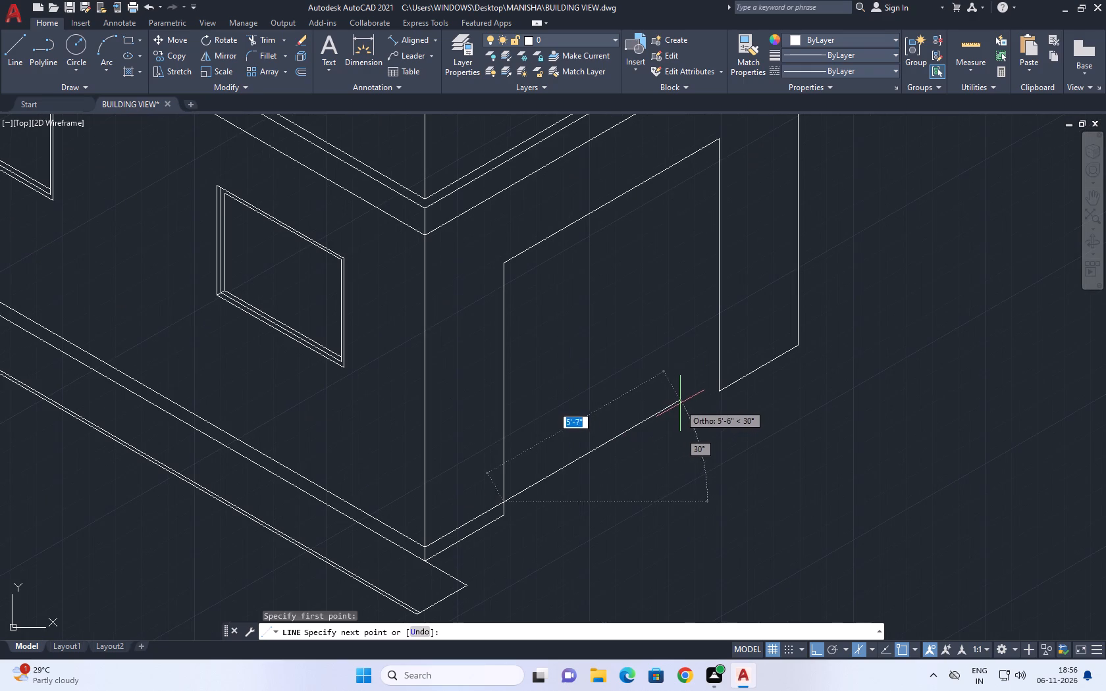
{"action": "right_click", "coordinate": [594, 427]}
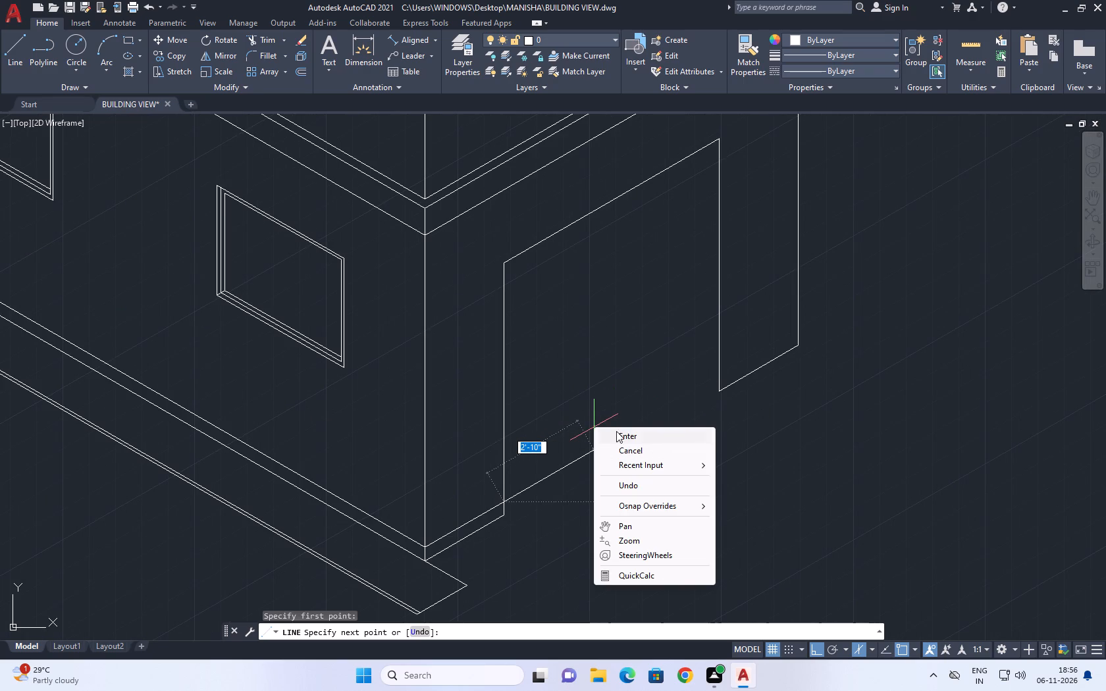
{"action": "scroll", "coordinate": [664, 388], "scroll_direction": "up", "scroll_amount": 2}
{"action": "left_click", "coordinate": [667, 390]}
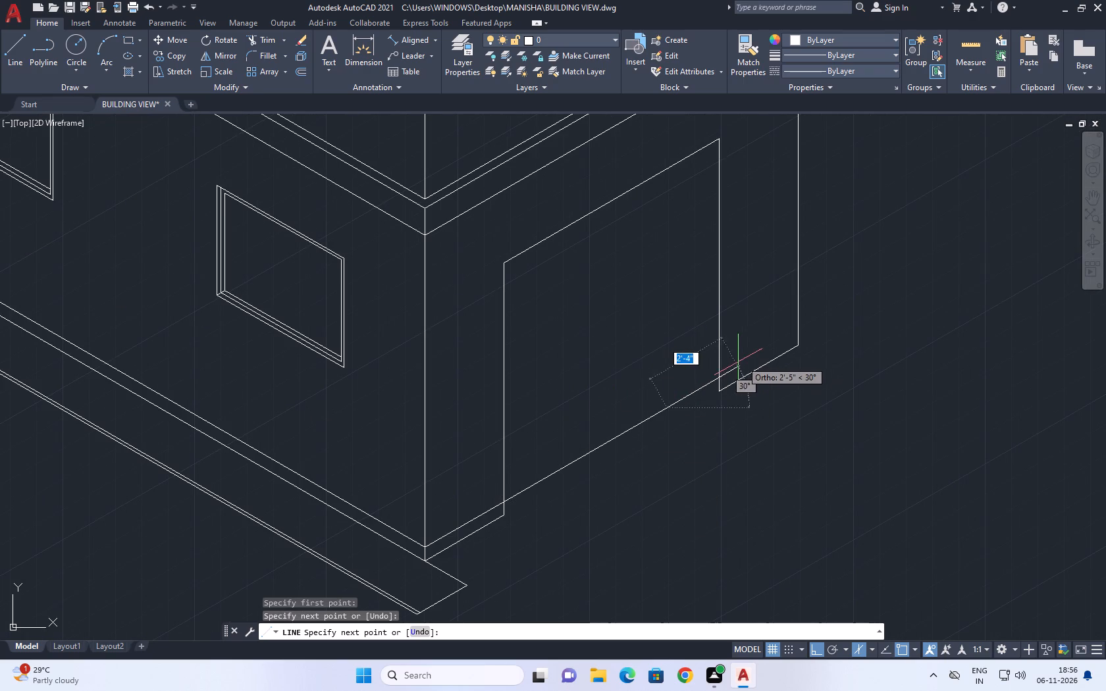
{"action": "key", "text": "ctrl+z"}
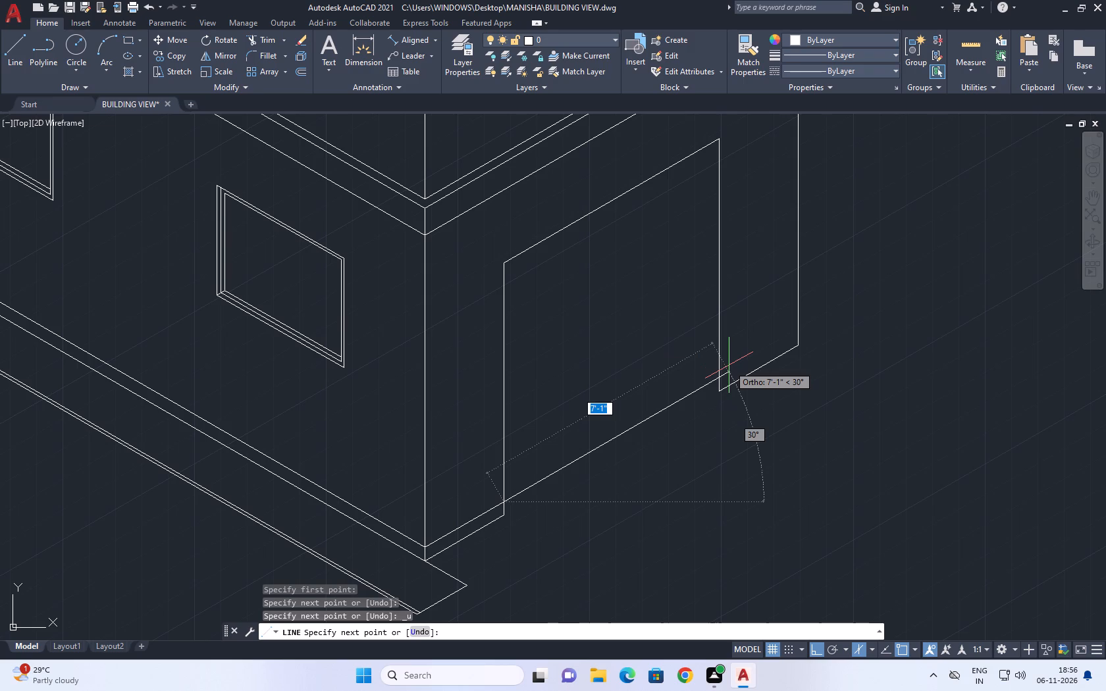
{"action": "left_click", "coordinate": [752, 358]}
{"action": "right_click", "coordinate": [765, 320]}
{"action": "left_click", "coordinate": [810, 338]}
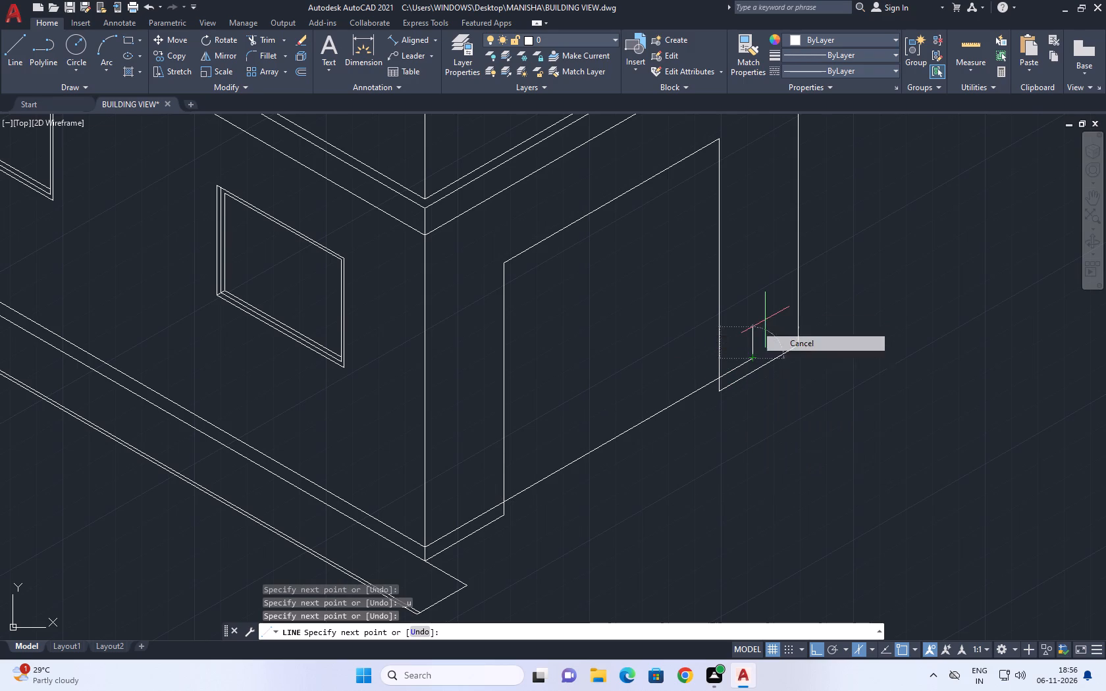
Trim the floor line's overshoot back to the far column's inner edge.
{"action": "left_click", "coordinate": [267, 41]}
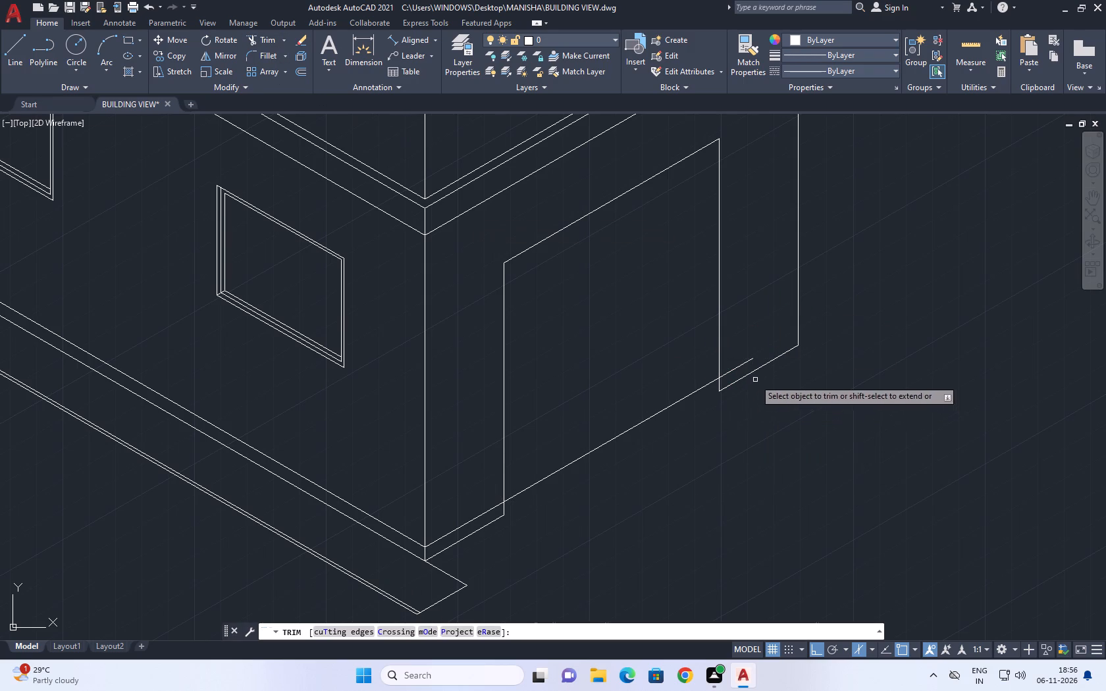
{"action": "left_click", "coordinate": [741, 365]}
{"action": "right_click", "coordinate": [754, 324]}
{"action": "left_click", "coordinate": [787, 347]}
{"action": "scroll", "coordinate": [685, 367], "scroll_direction": "down", "scroll_amount": 1}
{"action": "middle_click_drag", "start_coordinate": [723, 317], "coordinate": [720, 363]}
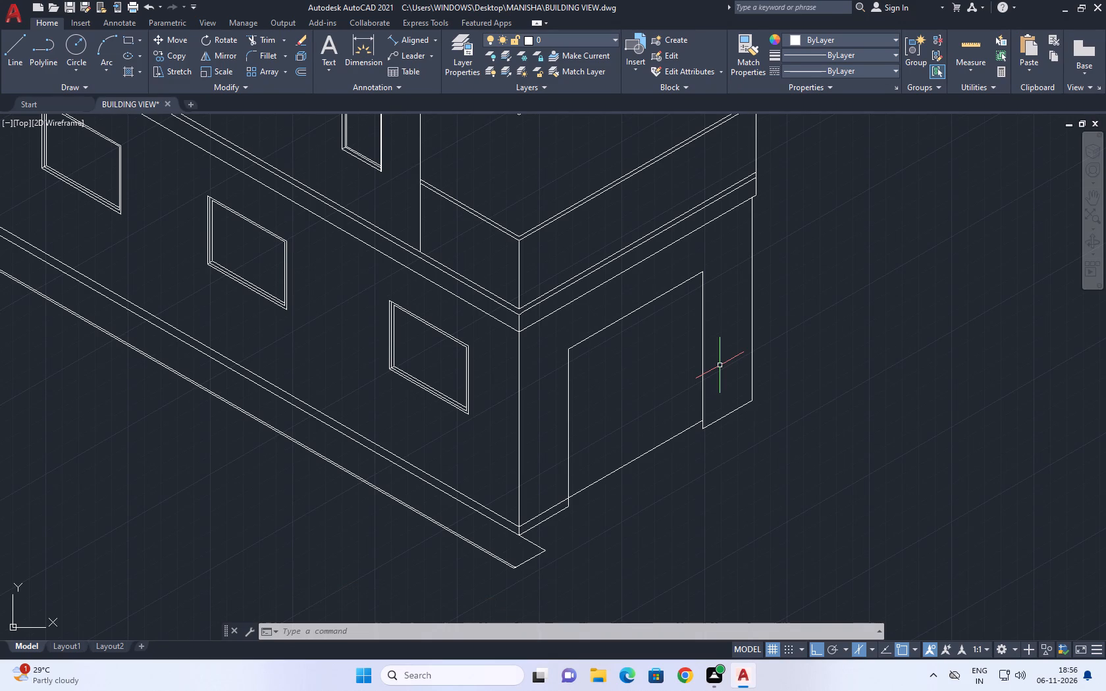
Move the floor line between the columns slightly upward, just above the plinth's top edge.
{"action": "scroll", "coordinate": [604, 471], "scroll_direction": "up", "scroll_amount": 1}
{"action": "left_click", "coordinate": [605, 483]}
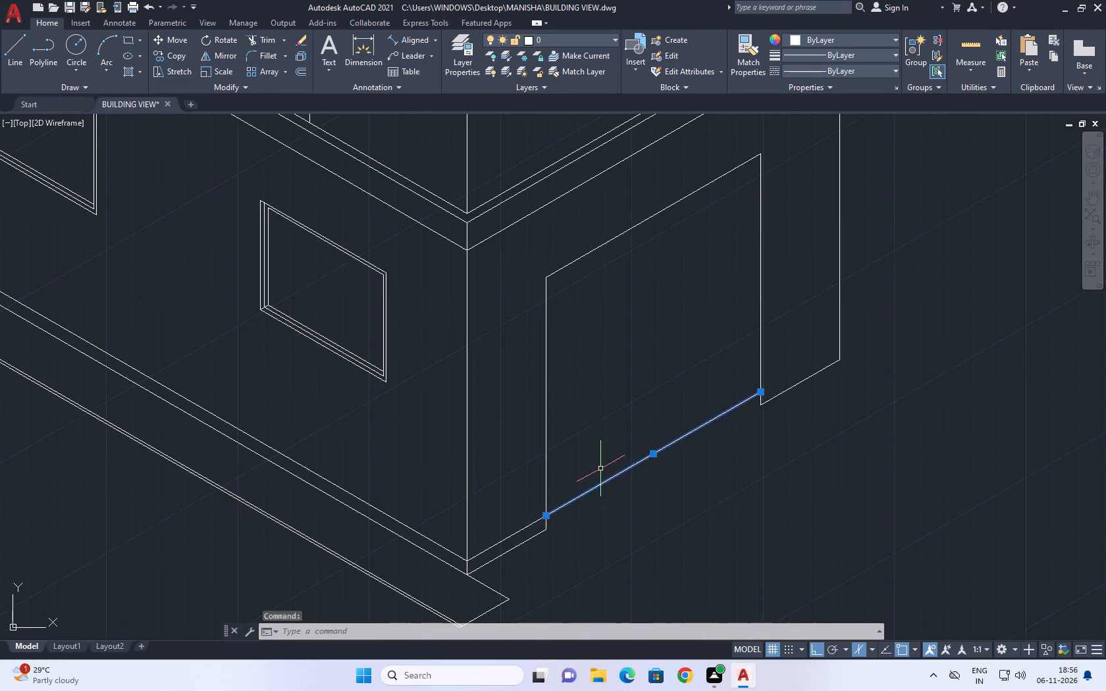
{"action": "left_click", "coordinate": [600, 446]}
{"action": "left_click", "coordinate": [583, 421]}
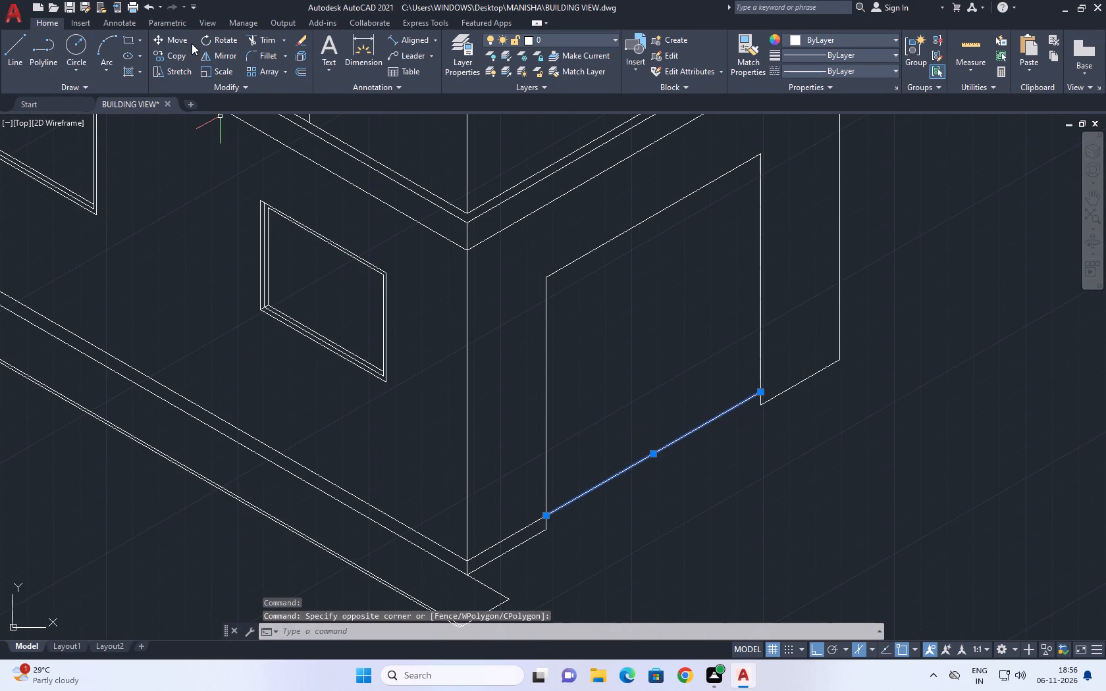
{"action": "left_click", "coordinate": [184, 40]}
{"action": "scroll", "coordinate": [579, 488], "scroll_direction": "up", "scroll_amount": 1}
{"action": "left_click", "coordinate": [580, 480]}
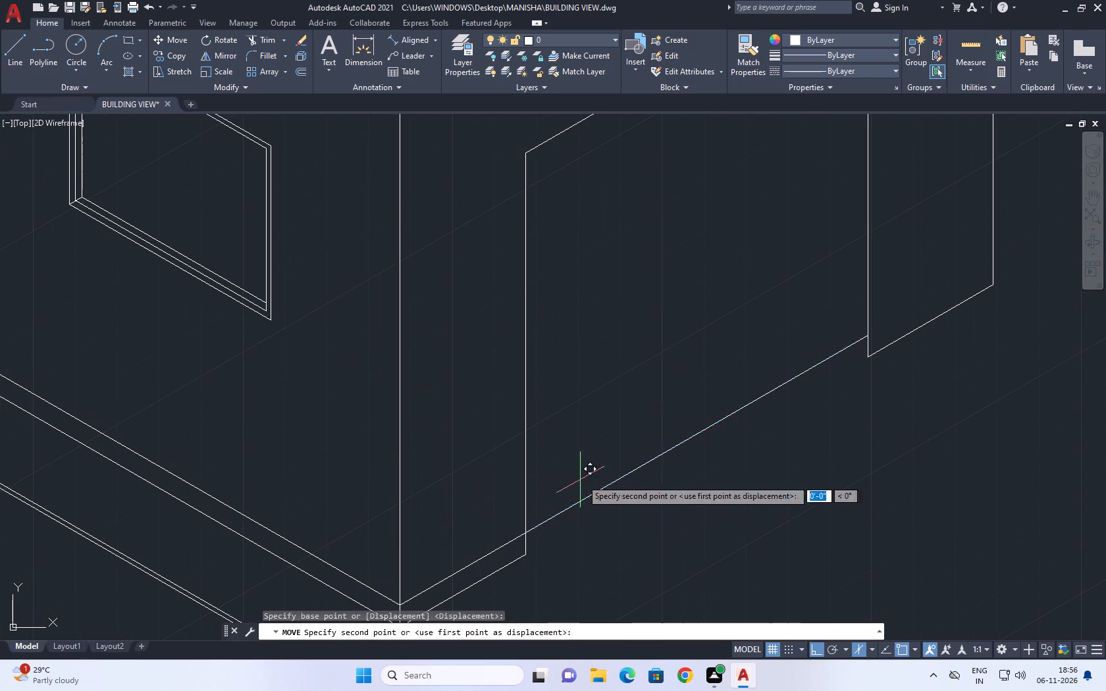
{"action": "left_click", "coordinate": [581, 471]}
{"action": "scroll", "coordinate": [561, 505], "scroll_direction": "down", "scroll_amount": 1}
{"action": "middle_click_drag", "start_coordinate": [631, 479], "coordinate": [569, 487]}
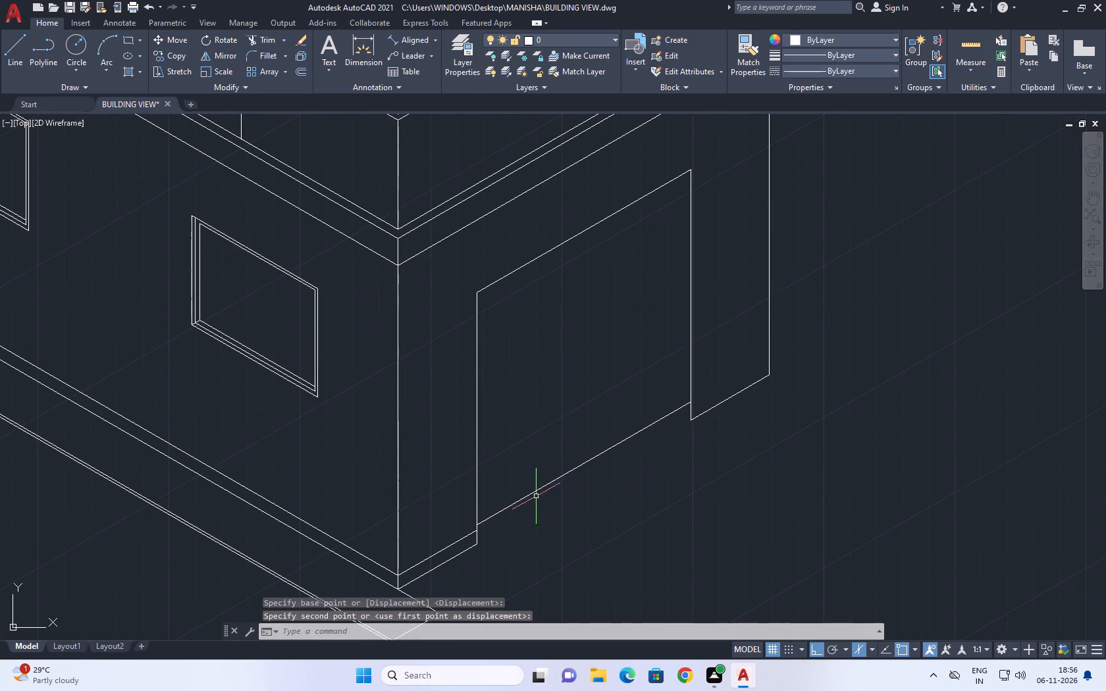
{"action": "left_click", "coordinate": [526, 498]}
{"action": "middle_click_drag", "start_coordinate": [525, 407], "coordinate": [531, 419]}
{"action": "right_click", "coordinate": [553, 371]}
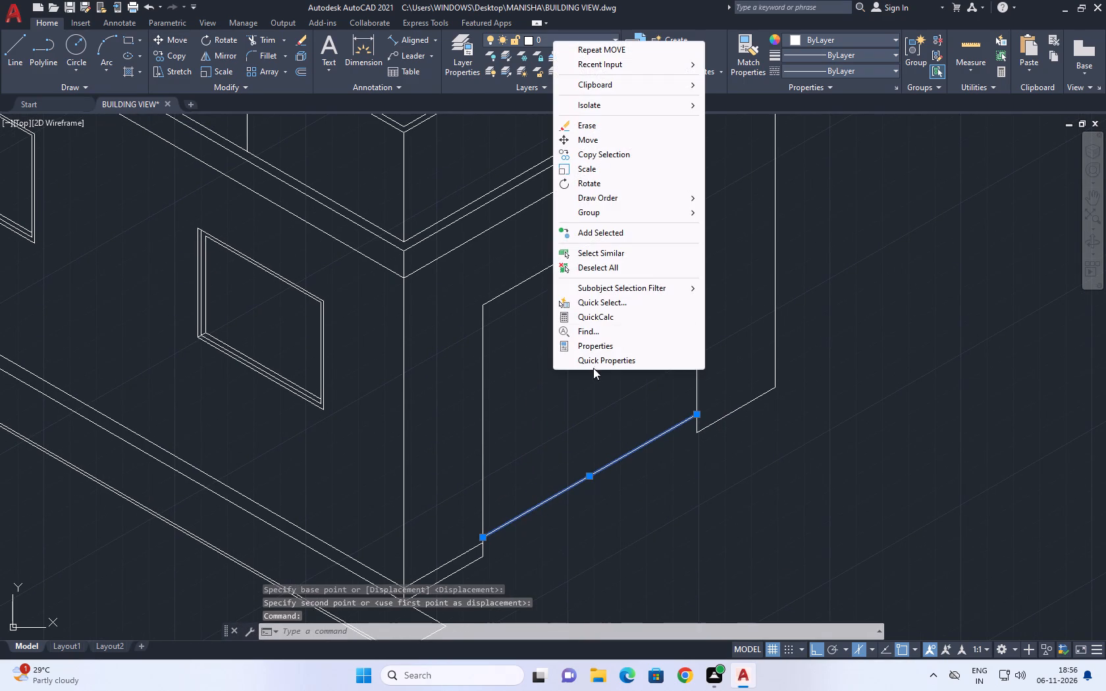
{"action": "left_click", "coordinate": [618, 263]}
Draw a vertical line from the midpoint of the beam's lower edge down past the floor line.
{"action": "scroll", "coordinate": [621, 389], "scroll_direction": "down", "scroll_amount": 2}
{"action": "middle_click_drag", "start_coordinate": [658, 369], "coordinate": [668, 388]}
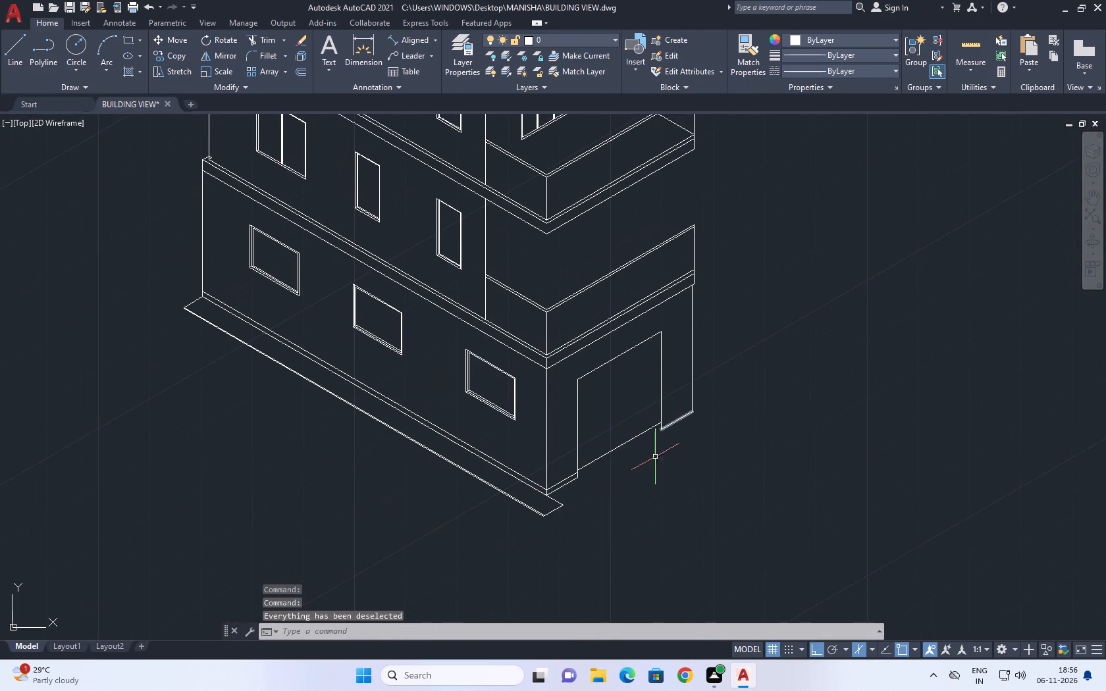
{"action": "scroll", "coordinate": [588, 436], "scroll_direction": "up", "scroll_amount": 2}
{"action": "middle_click_drag", "start_coordinate": [604, 494], "coordinate": [566, 505]}
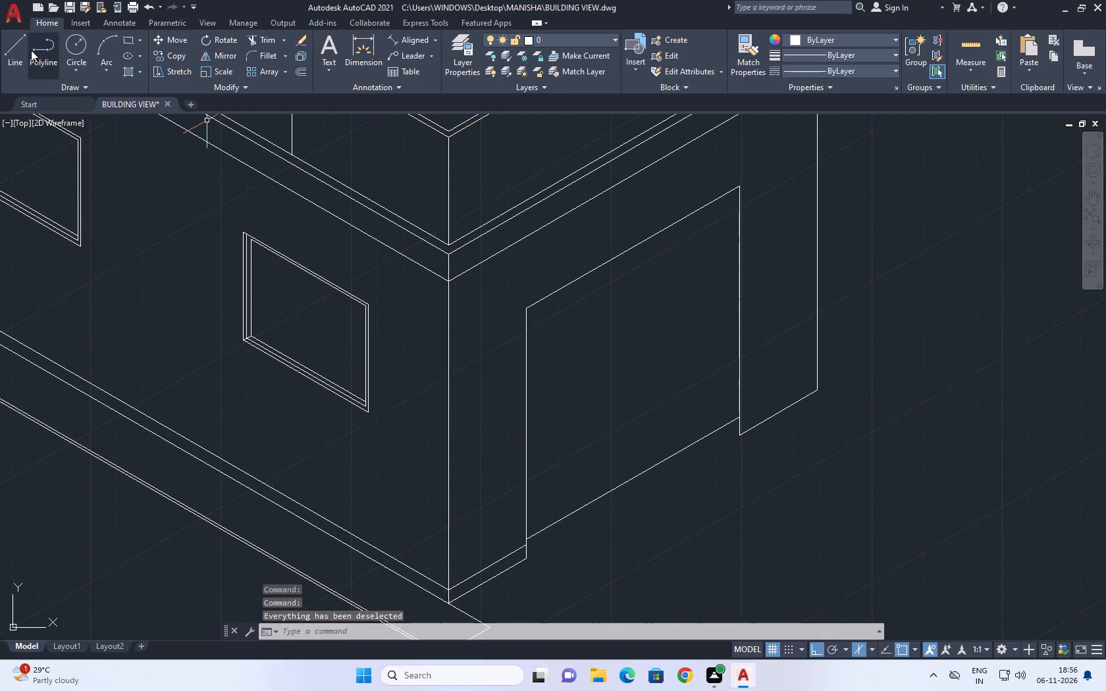
{"action": "left_click", "coordinate": [10, 50]}
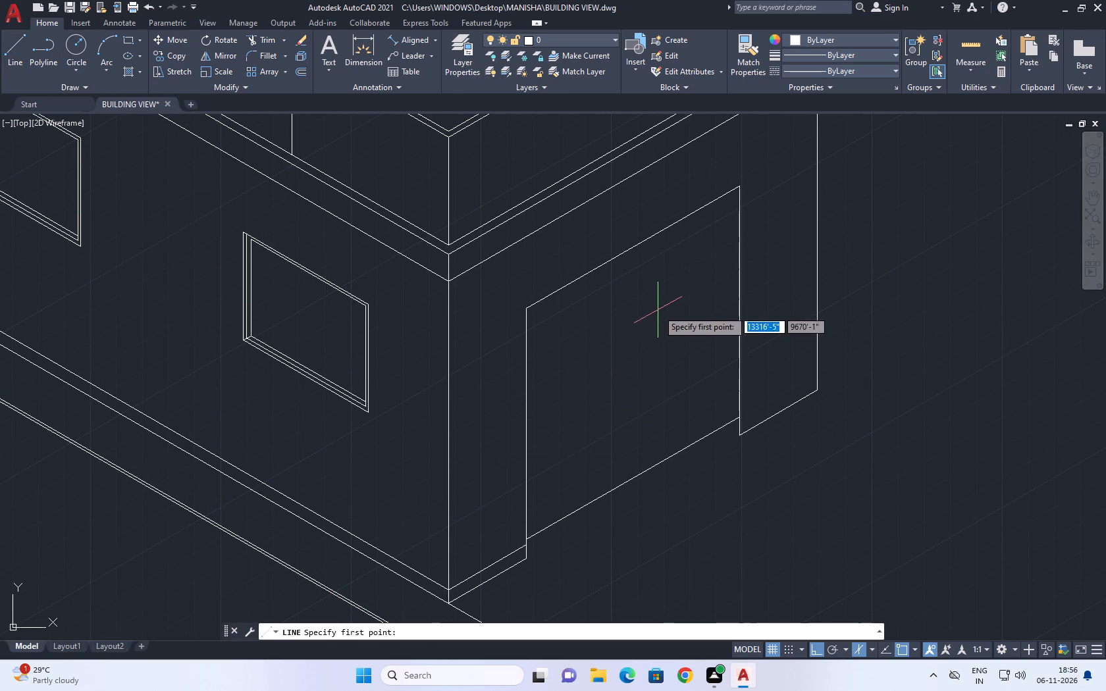
{"action": "left_click", "coordinate": [633, 248]}
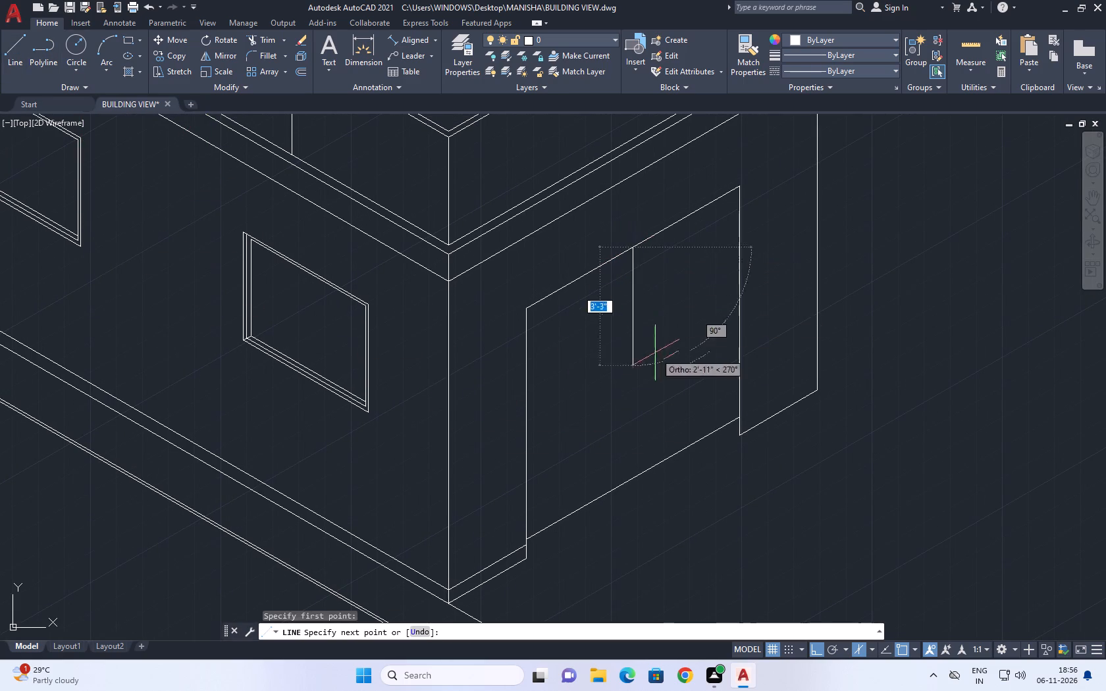
{"action": "left_click", "coordinate": [648, 526]}
{"action": "right_click", "coordinate": [666, 511]}
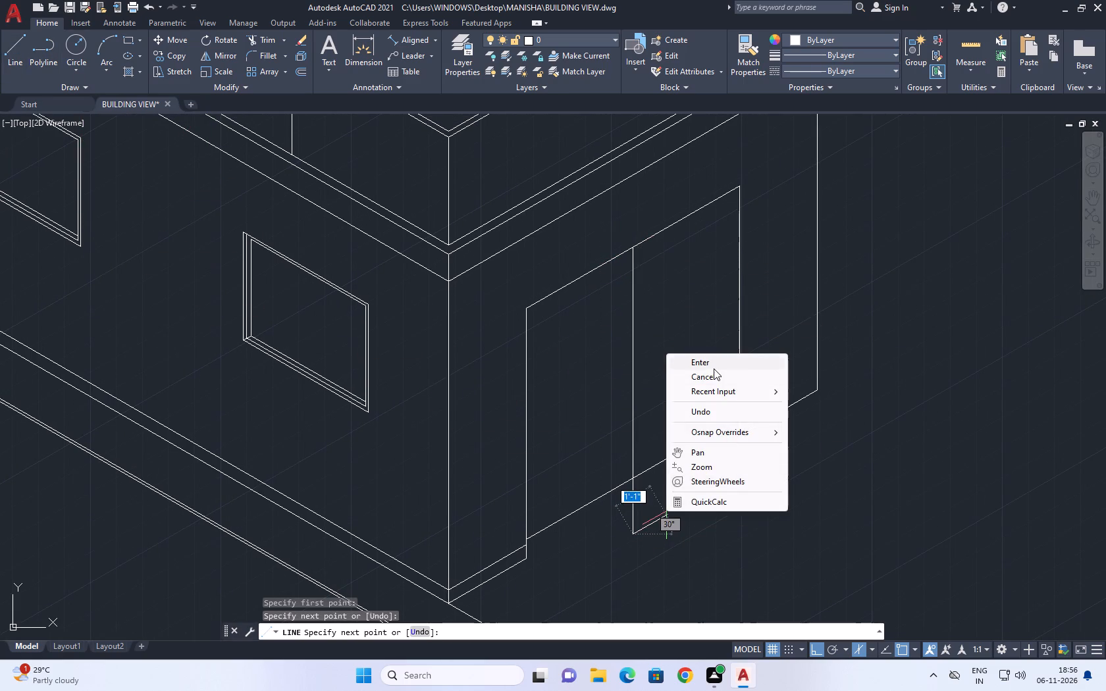
{"action": "left_click", "coordinate": [714, 369]}
Trim the central vertical line's overshoot below the floor line.
{"action": "left_click", "coordinate": [266, 38]}
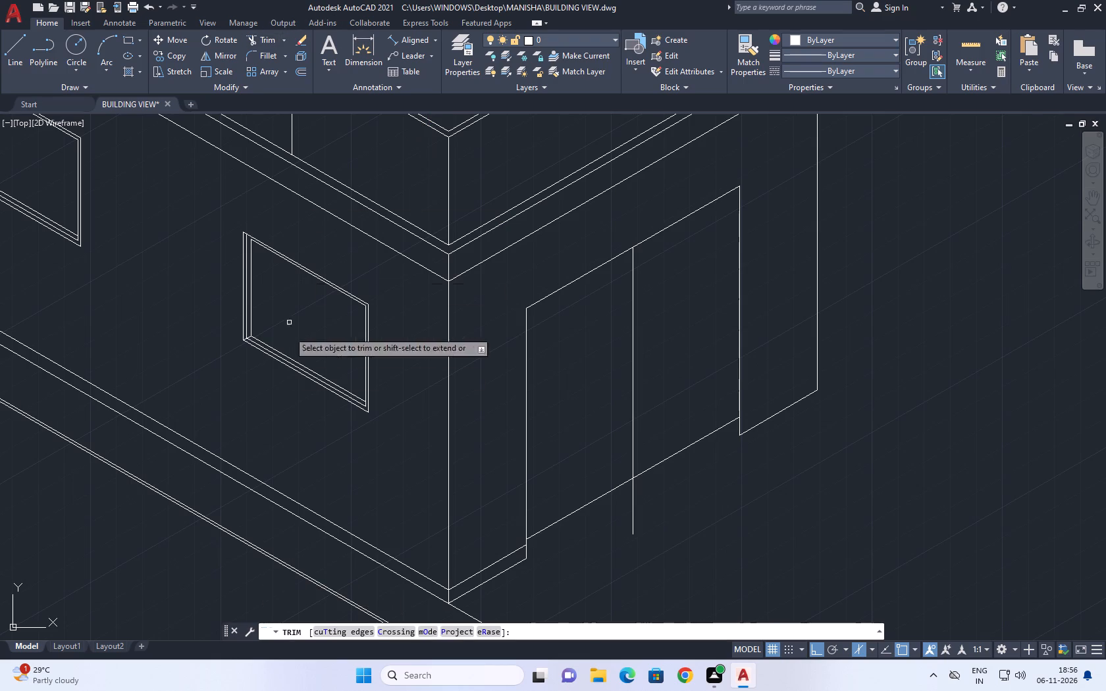
{"action": "left_click", "coordinate": [618, 519]}
{"action": "left_click", "coordinate": [657, 498]}
{"action": "right_click", "coordinate": [661, 499]}
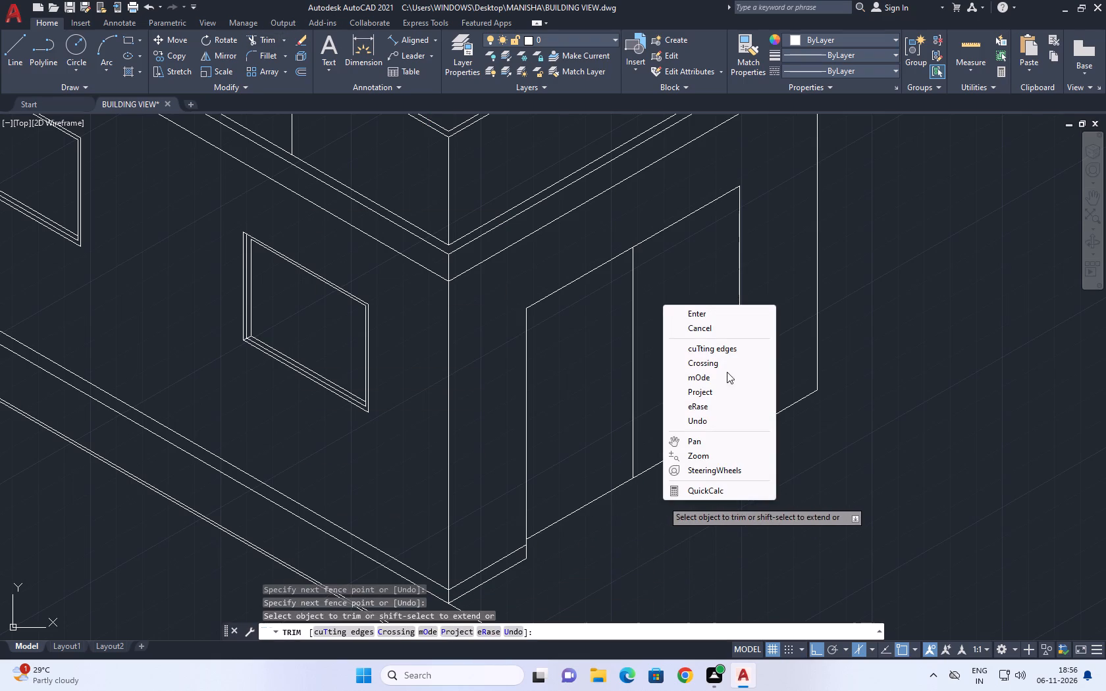
{"action": "left_click", "coordinate": [716, 332]}
{"action": "middle_click_drag", "start_coordinate": [671, 363], "coordinate": [653, 433]}
{"action": "scroll", "coordinate": [614, 436], "scroll_direction": "down", "scroll_amount": 1}
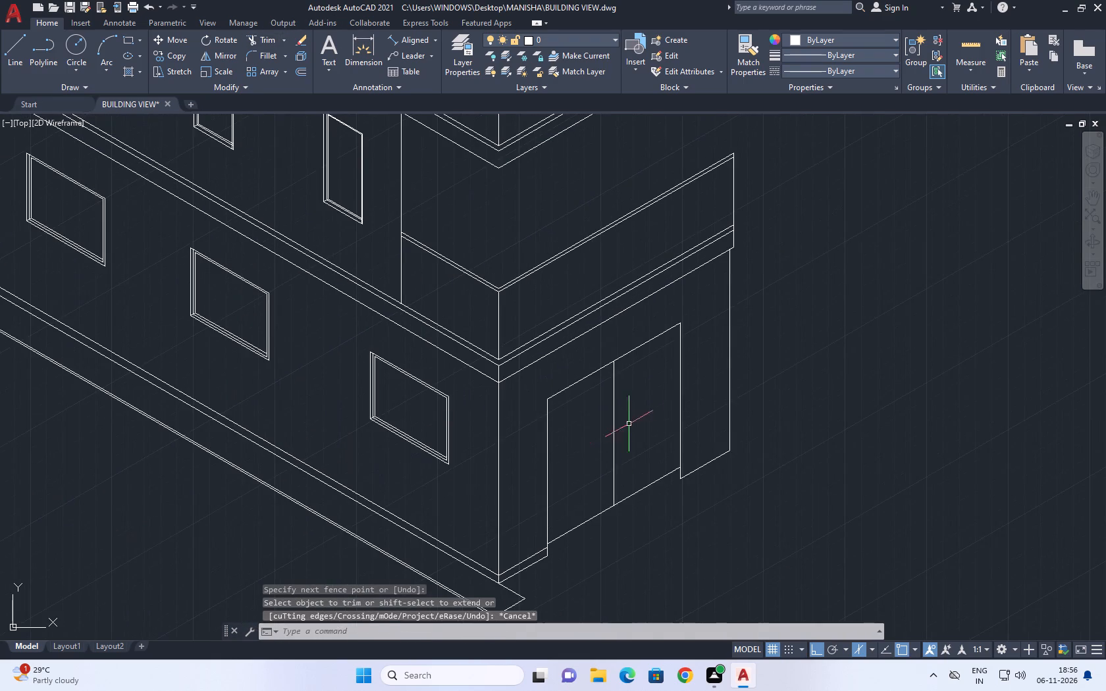
Examine the building's upper part, checking the linework along the roof's ridge and back edge.
{"action": "middle_click_drag", "start_coordinate": [629, 424], "coordinate": [583, 462]}
{"action": "scroll", "coordinate": [562, 448], "scroll_direction": "down", "scroll_amount": 2}
{"action": "middle_click_drag", "start_coordinate": [663, 326], "coordinate": [612, 390]}
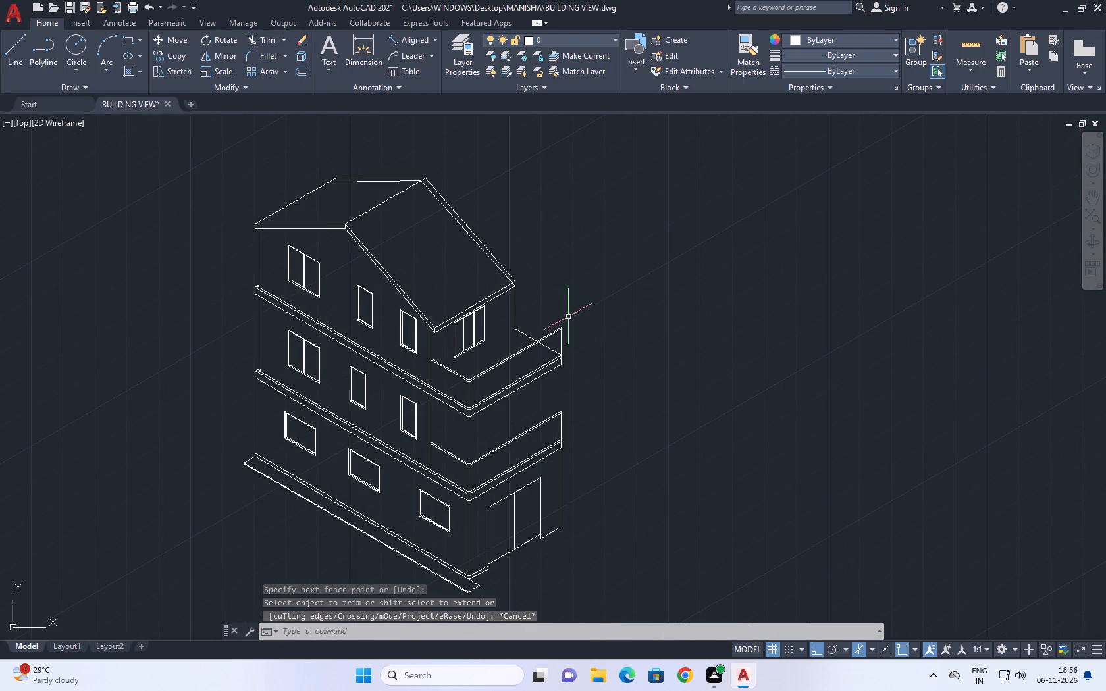
{"action": "middle_click_drag", "start_coordinate": [578, 313], "coordinate": [546, 338]}
{"action": "middle_click_drag", "start_coordinate": [533, 268], "coordinate": [540, 386]}
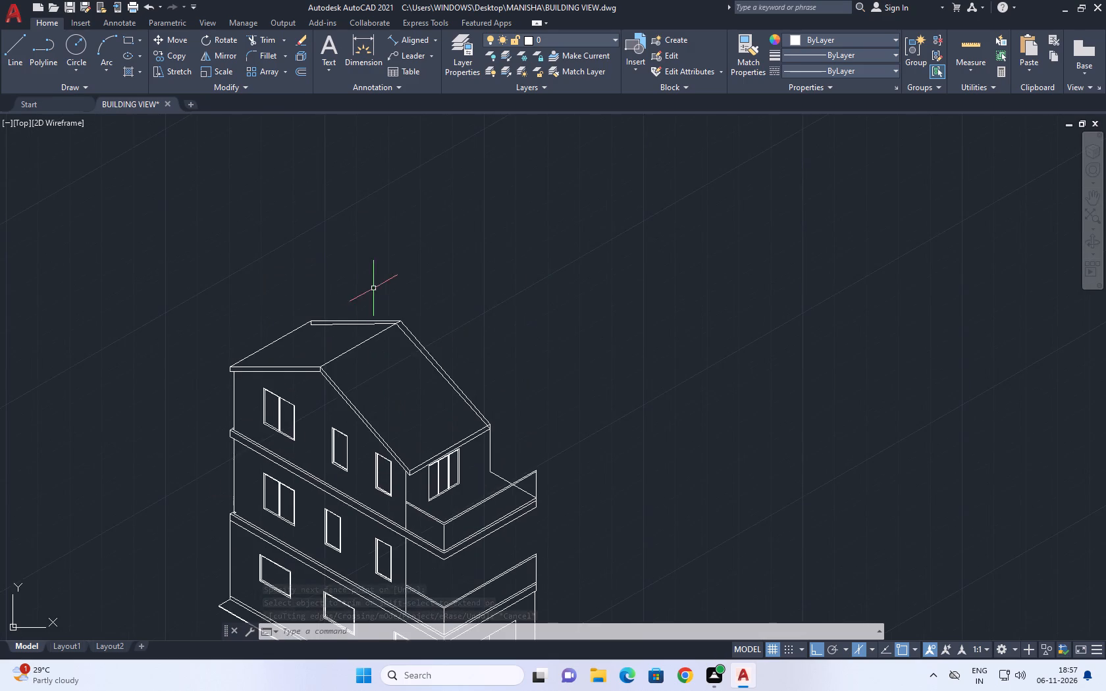
{"action": "scroll", "coordinate": [359, 319], "scroll_direction": "up", "scroll_amount": 2}
{"action": "scroll", "coordinate": [192, 342], "scroll_direction": "up", "scroll_amount": 2}
{"action": "scroll", "coordinate": [299, 305], "scroll_direction": "up", "scroll_amount": 1}
{"action": "scroll", "coordinate": [329, 304], "scroll_direction": "down", "scroll_amount": 2}
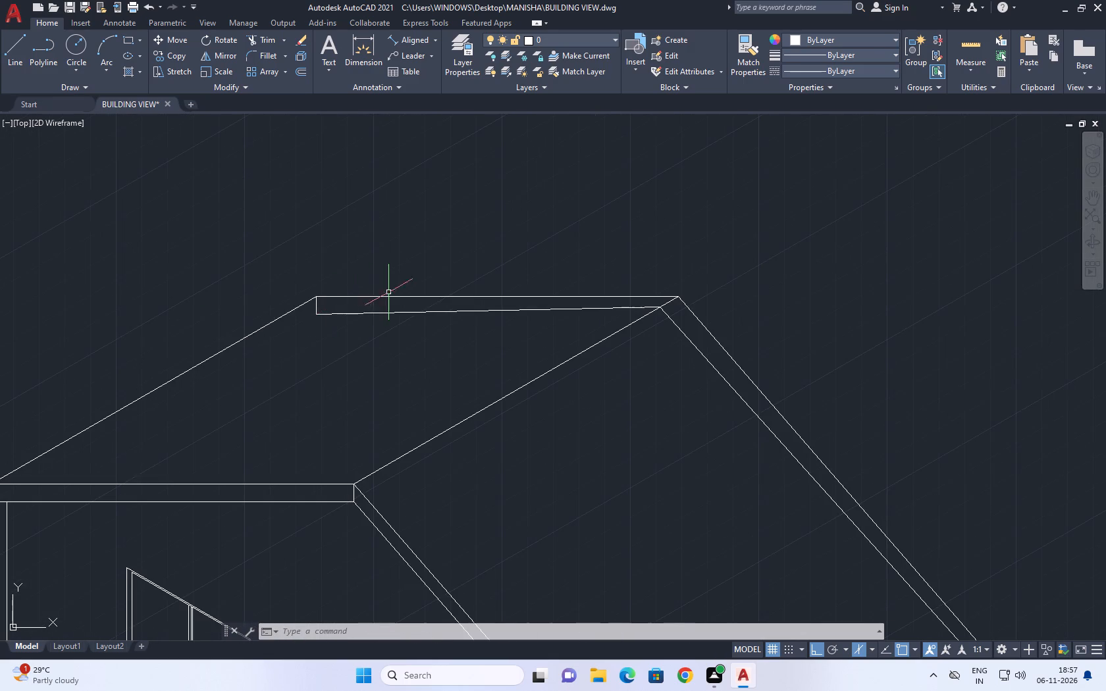
{"action": "middle_click_drag", "start_coordinate": [829, 322], "coordinate": [758, 329]}
{"action": "scroll", "coordinate": [635, 338], "scroll_direction": "down", "scroll_amount": 2}
{"action": "middle_click_drag", "start_coordinate": [702, 337], "coordinate": [693, 338]}
{"action": "scroll", "coordinate": [633, 315], "scroll_direction": "up", "scroll_amount": 2}
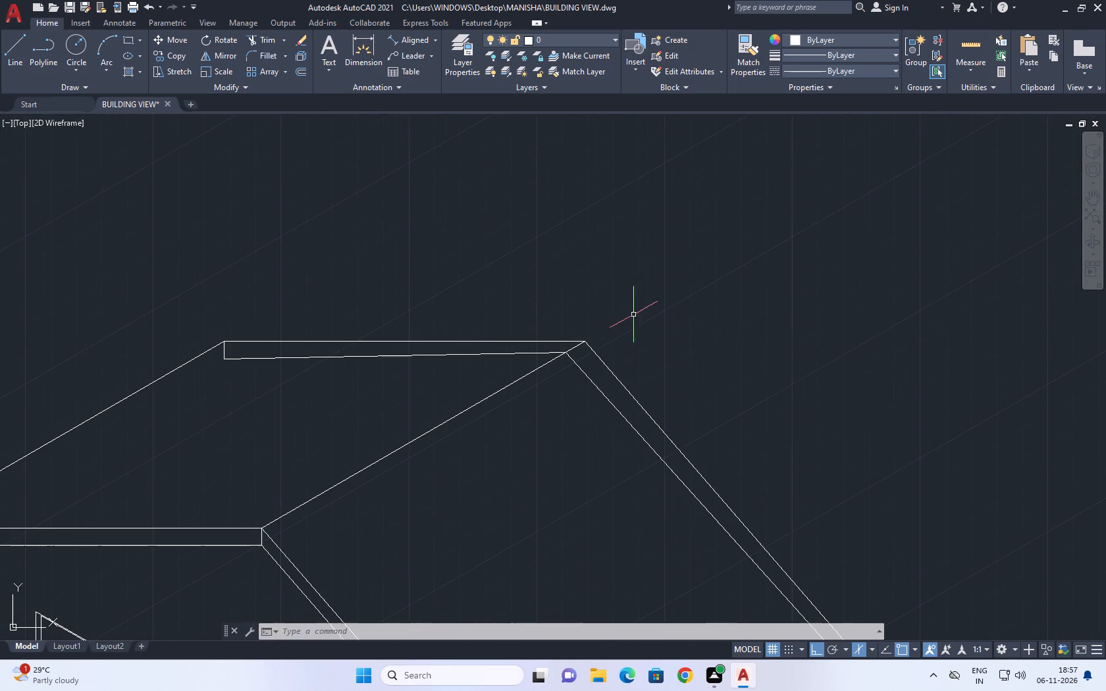
{"action": "scroll", "coordinate": [571, 342], "scroll_direction": "up", "scroll_amount": 2}
{"action": "scroll", "coordinate": [562, 353], "scroll_direction": "down", "scroll_amount": 1}
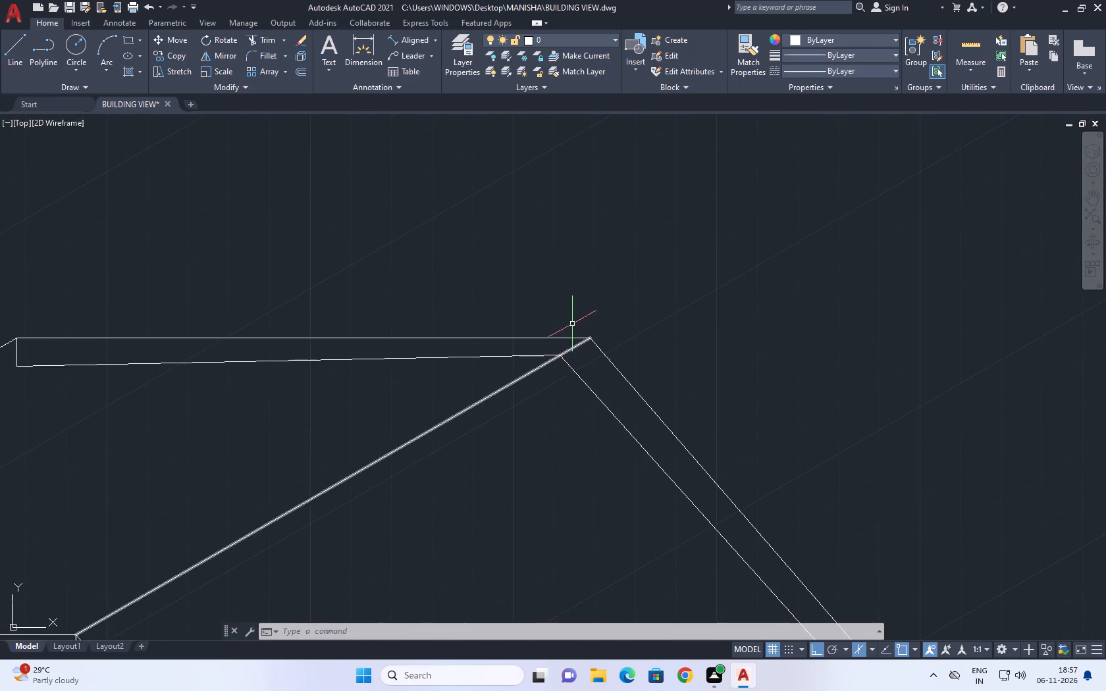
{"action": "scroll", "coordinate": [572, 317], "scroll_direction": "down", "scroll_amount": 3}
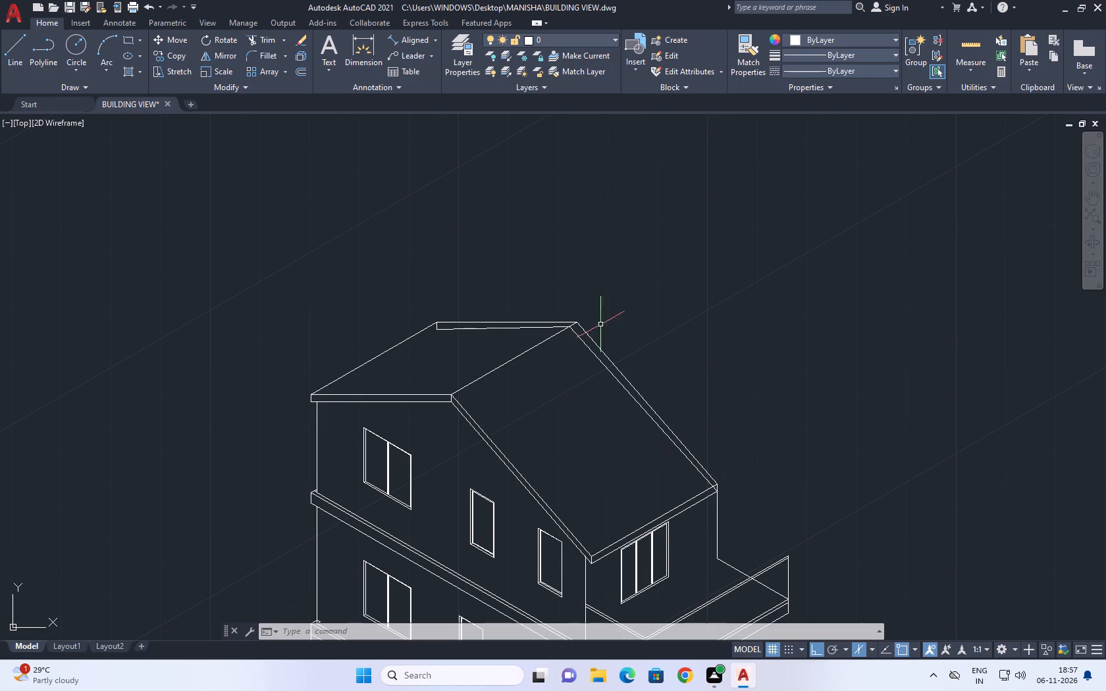
{"action": "scroll", "coordinate": [560, 329], "scroll_direction": "up", "scroll_amount": 1}
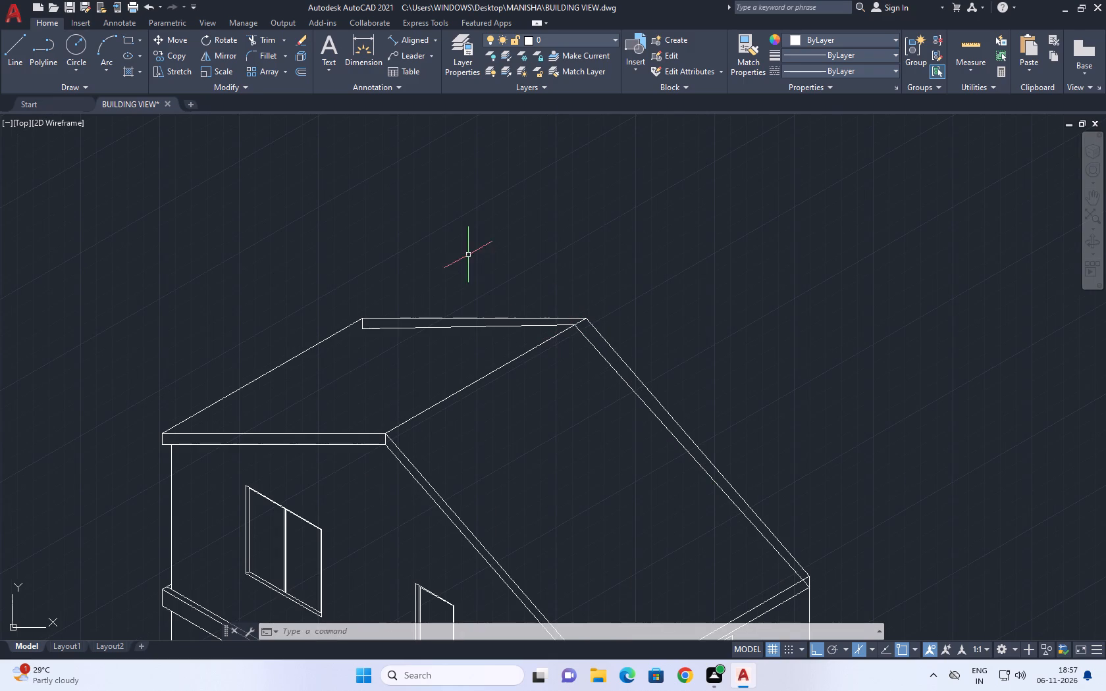
{"action": "middle_click_drag", "start_coordinate": [507, 307], "coordinate": [512, 322]}
{"action": "scroll", "coordinate": [540, 336], "scroll_direction": "down", "scroll_amount": 1}
{"action": "middle_click_drag", "start_coordinate": [662, 347], "coordinate": [564, 318]}
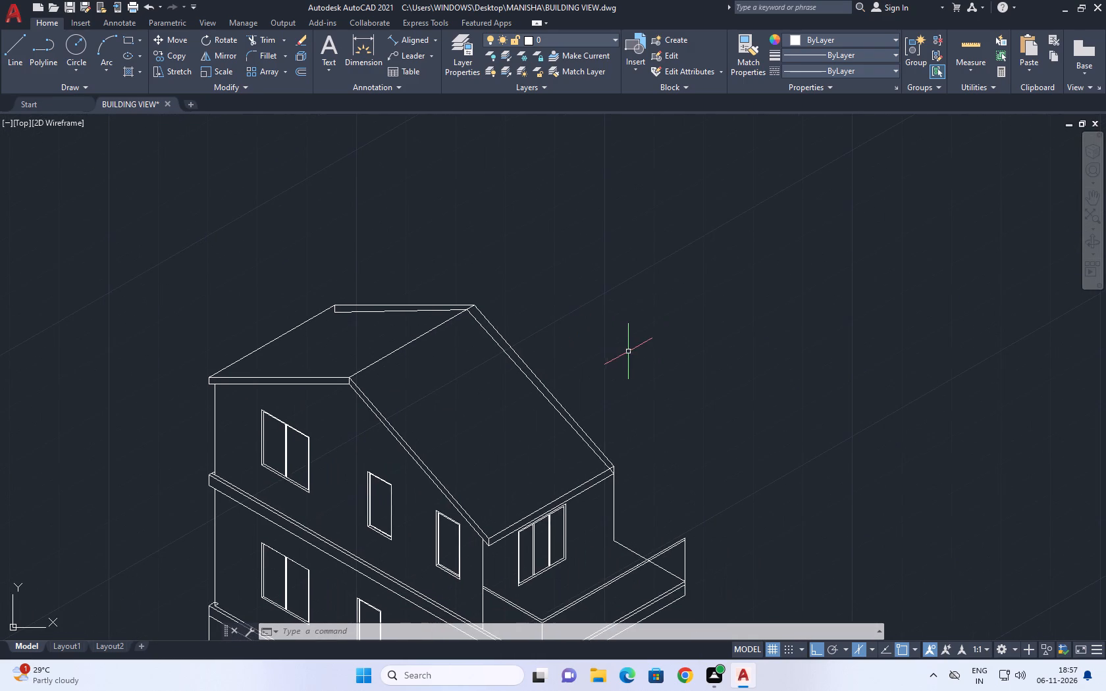
{"action": "middle_click_drag", "start_coordinate": [661, 371], "coordinate": [589, 344]}
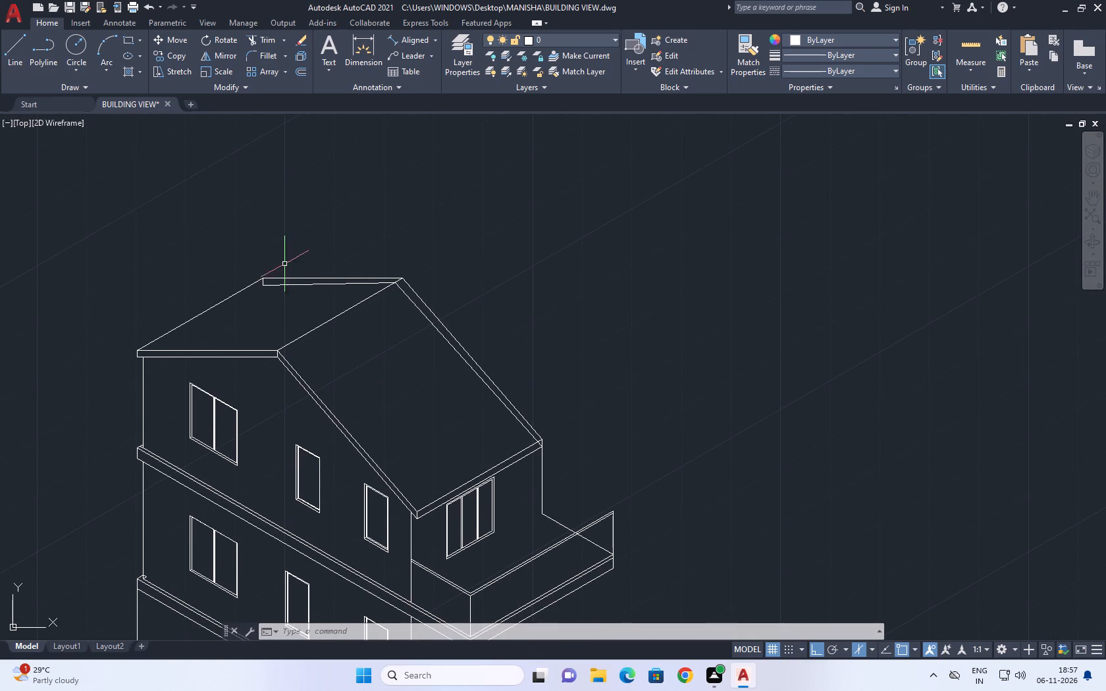
Erase the slightly slanted line and the short vertical line beneath the roof's horizontal back edge.
{"action": "left_click", "coordinate": [269, 286]}
{"action": "right_click", "coordinate": [398, 168]}
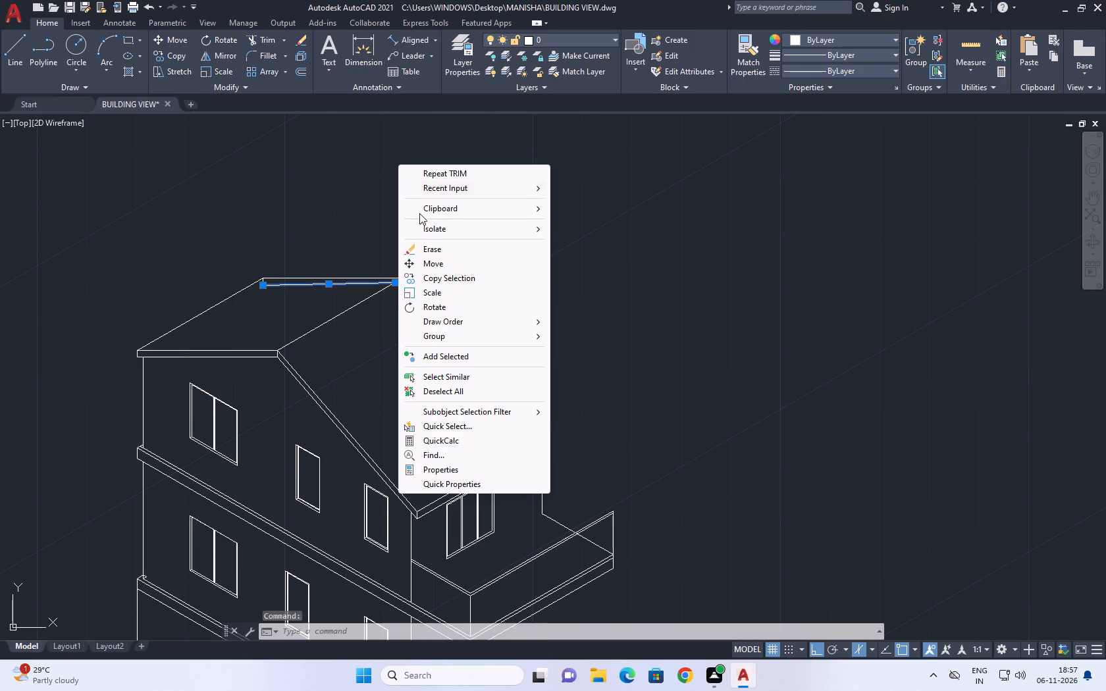
{"action": "left_click", "coordinate": [431, 249]}
{"action": "scroll", "coordinate": [266, 285], "scroll_direction": "up", "scroll_amount": 3}
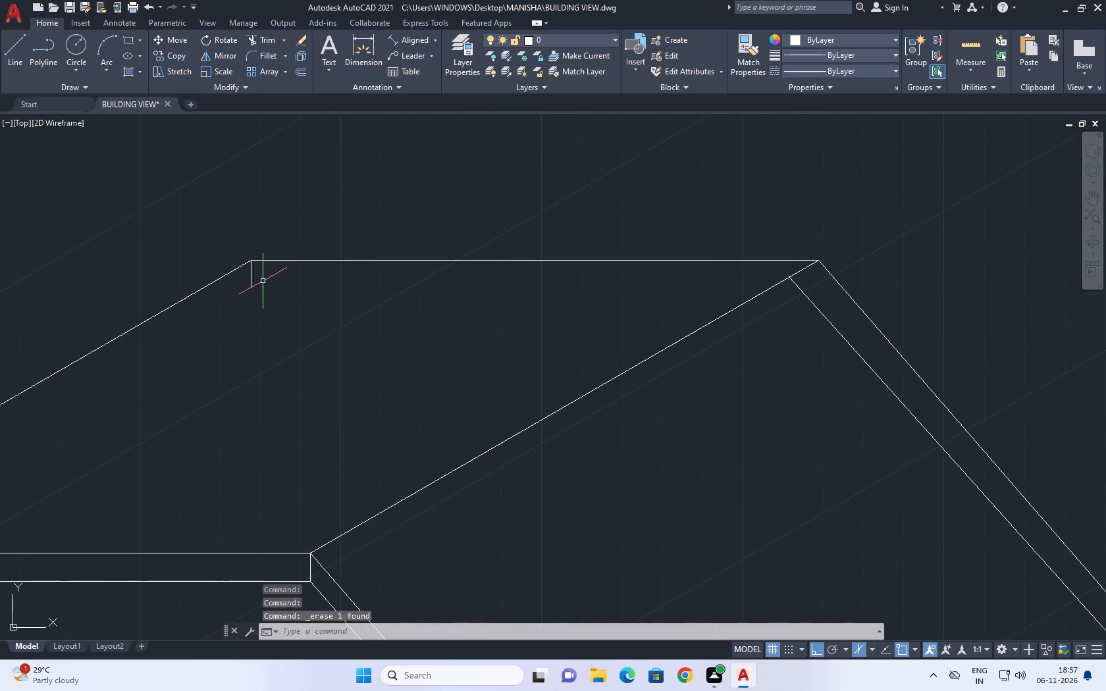
{"action": "left_click", "coordinate": [255, 277]}
{"action": "left_click_drag", "start_coordinate": [249, 283], "coordinate": [247, 294]}
{"action": "right_click", "coordinate": [283, 318]}
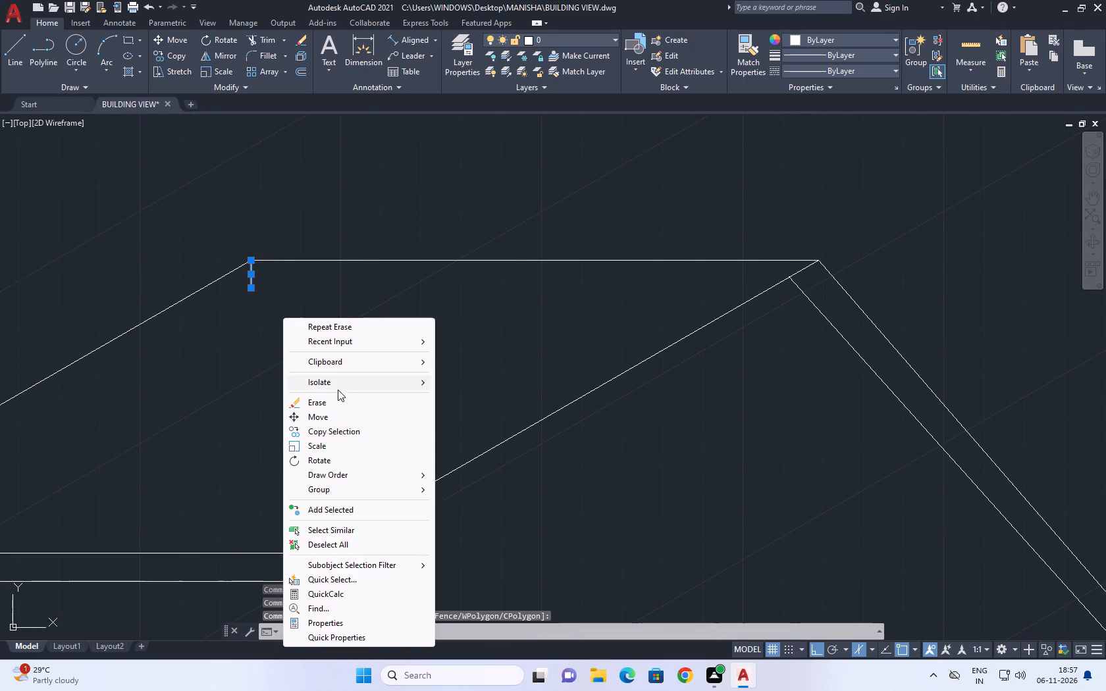
{"action": "left_click", "coordinate": [337, 399]}
Save the drawing as BUILDING VIEW in the MANISHA folder, replacing the existing file.
{"action": "scroll", "coordinate": [361, 345], "scroll_direction": "down", "scroll_amount": 3}
{"action": "middle_click_drag", "start_coordinate": [522, 340], "coordinate": [475, 256]}
{"action": "middle_click_drag", "start_coordinate": [530, 299], "coordinate": [528, 328]}
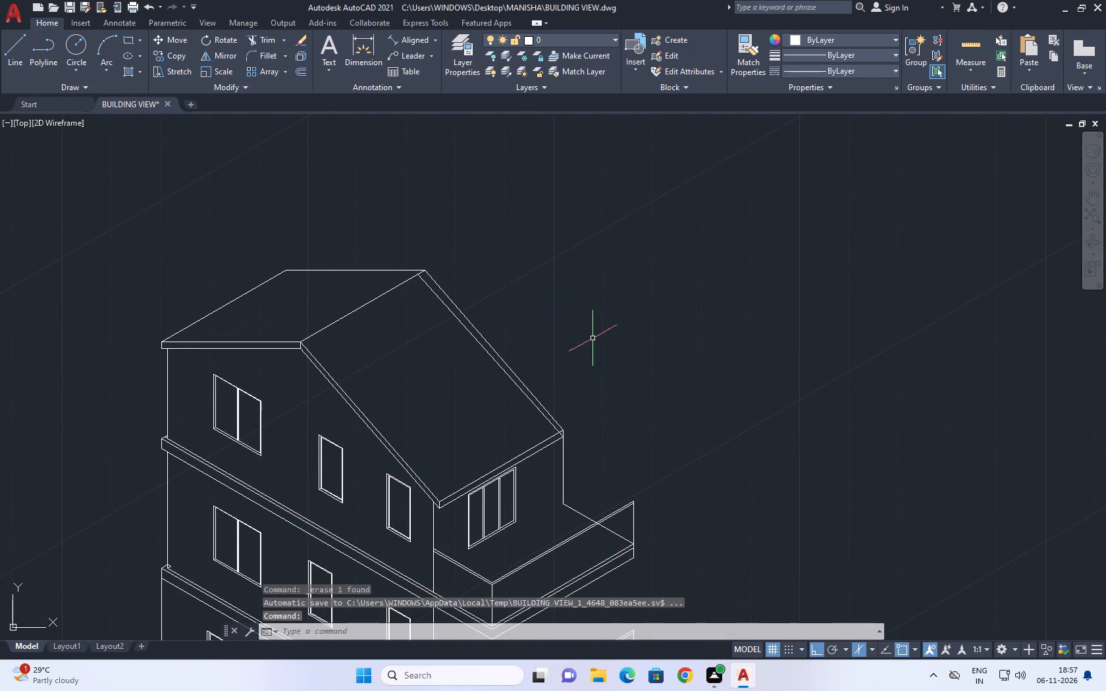
{"action": "scroll", "coordinate": [598, 369], "scroll_direction": "down", "scroll_amount": 2}
{"action": "middle_click_drag", "start_coordinate": [622, 338], "coordinate": [508, 317]}
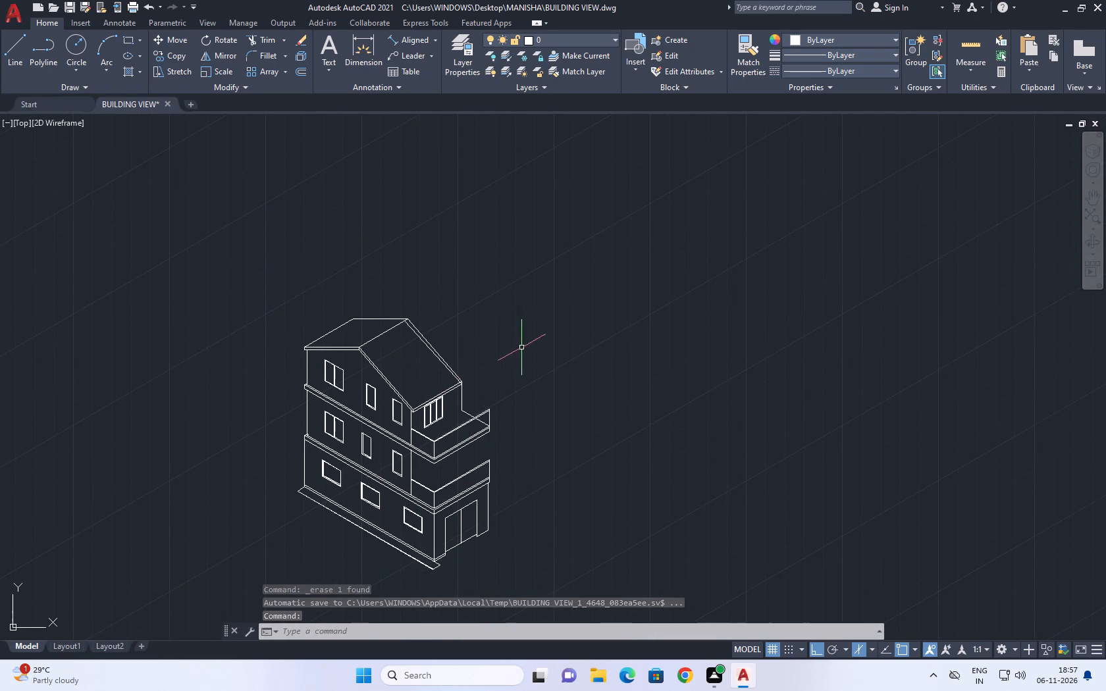
{"action": "middle_click_drag", "start_coordinate": [521, 347], "coordinate": [445, 299]}
{"action": "left_click", "coordinate": [0, 12]}
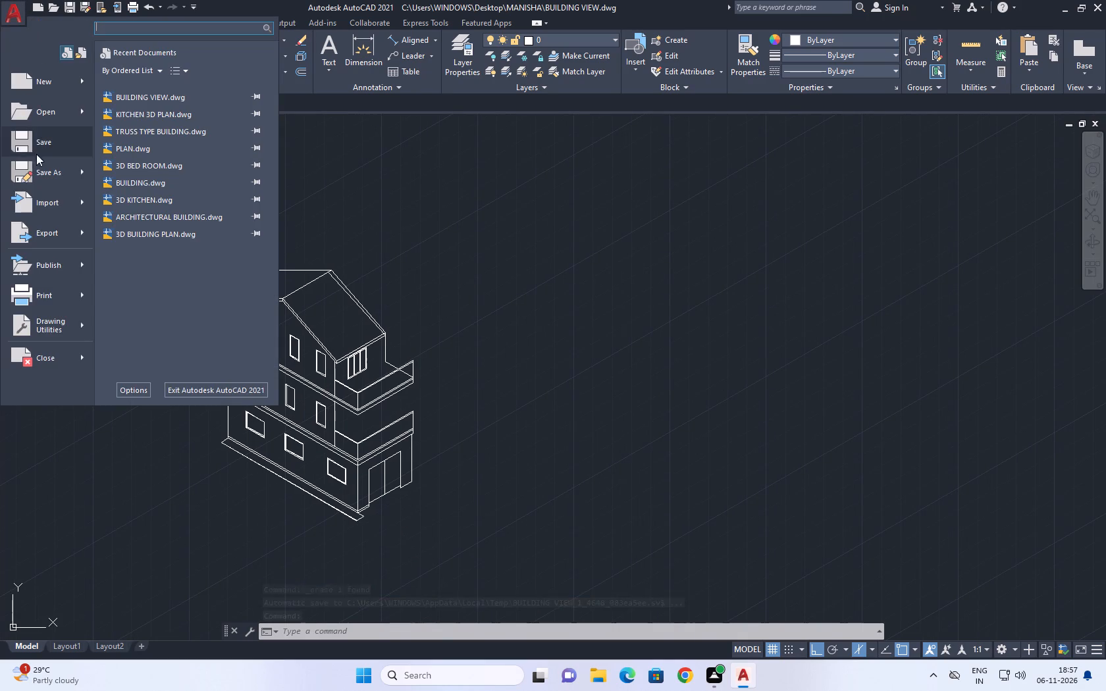
{"action": "left_click", "coordinate": [49, 180]}
{"action": "left_click", "coordinate": [744, 453]}
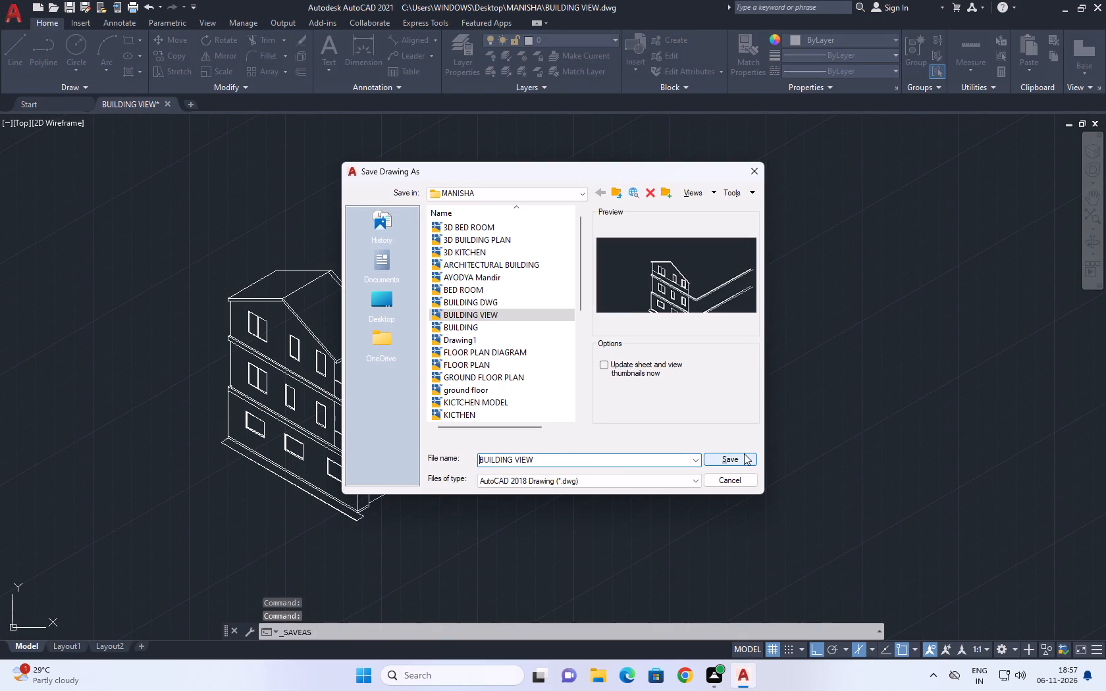
{"action": "left_click", "coordinate": [530, 364]}
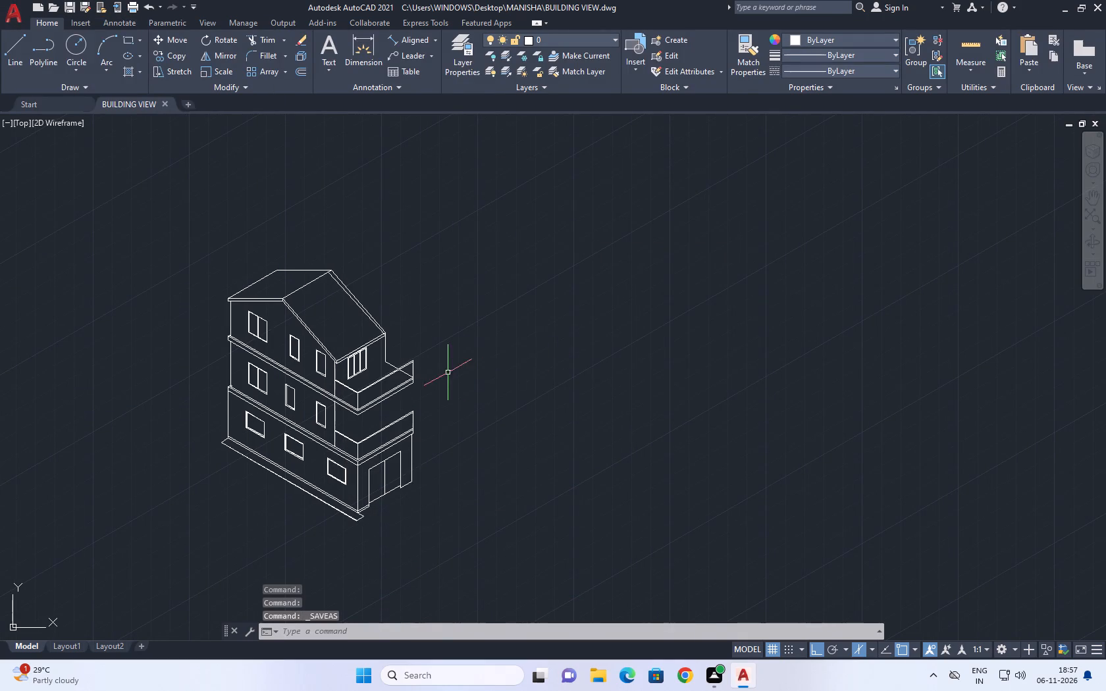
Copy the top floor's three-pane window straight down onto the middle floor wall behind the lower balcony.
{"action": "middle_click", "coordinate": [427, 299]}
{"action": "scroll", "coordinate": [429, 300], "scroll_direction": "down", "scroll_amount": 1}
{"action": "scroll", "coordinate": [420, 381], "scroll_direction": "up", "scroll_amount": 2}
{"action": "scroll", "coordinate": [314, 262], "scroll_direction": "up", "scroll_amount": 2}
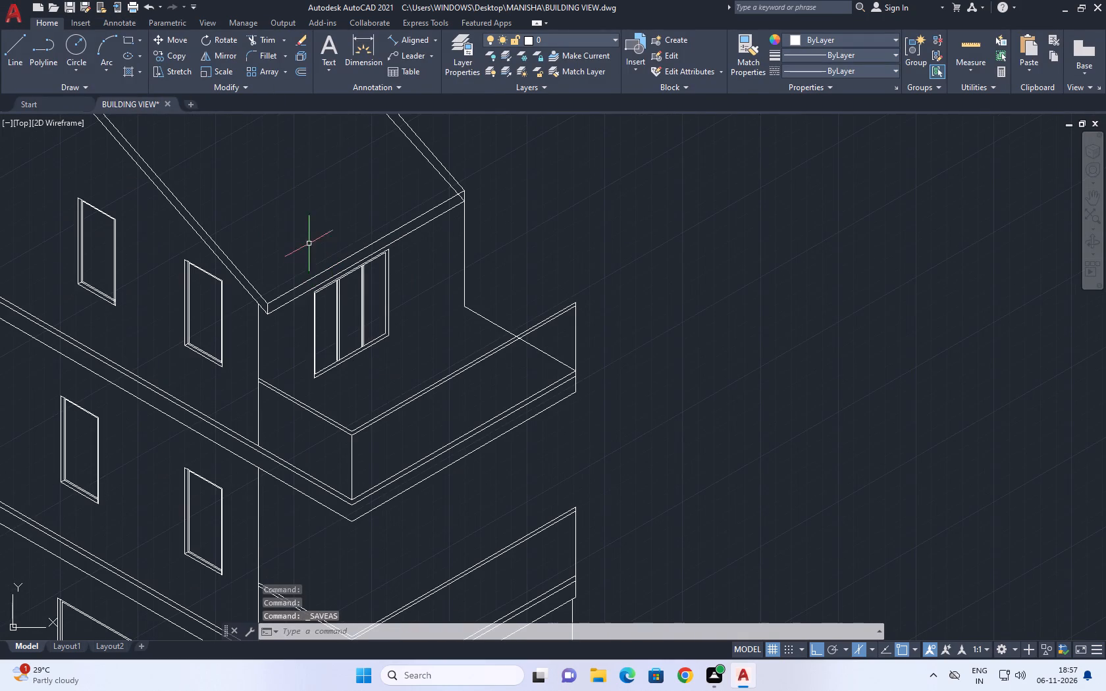
{"action": "left_click", "coordinate": [295, 212]}
{"action": "left_click", "coordinate": [418, 392]}
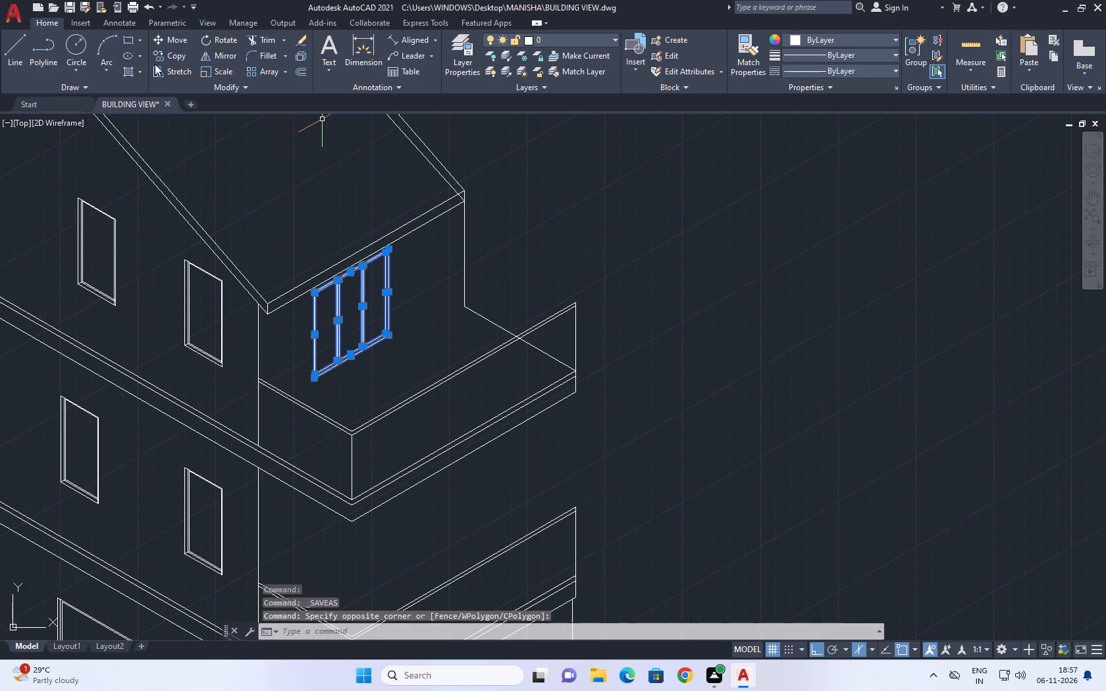
{"action": "left_click", "coordinate": [178, 61]}
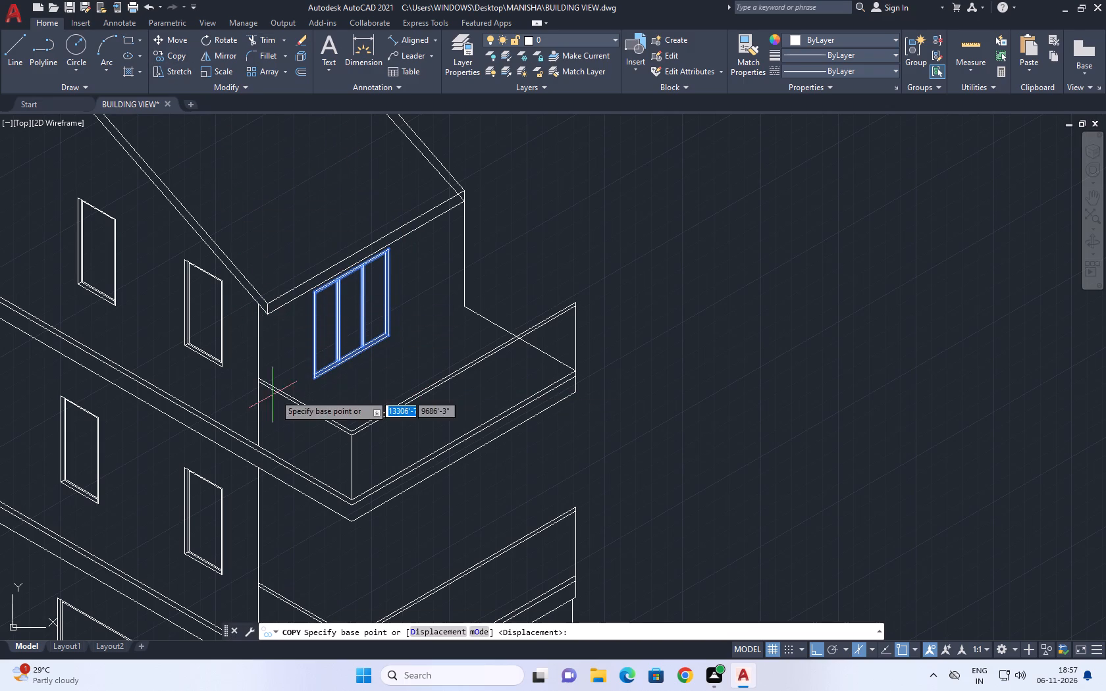
{"action": "scroll", "coordinate": [289, 384], "scroll_direction": "up", "scroll_amount": 1}
{"action": "left_click", "coordinate": [325, 378]}
{"action": "scroll", "coordinate": [344, 348], "scroll_direction": "down", "scroll_amount": 2}
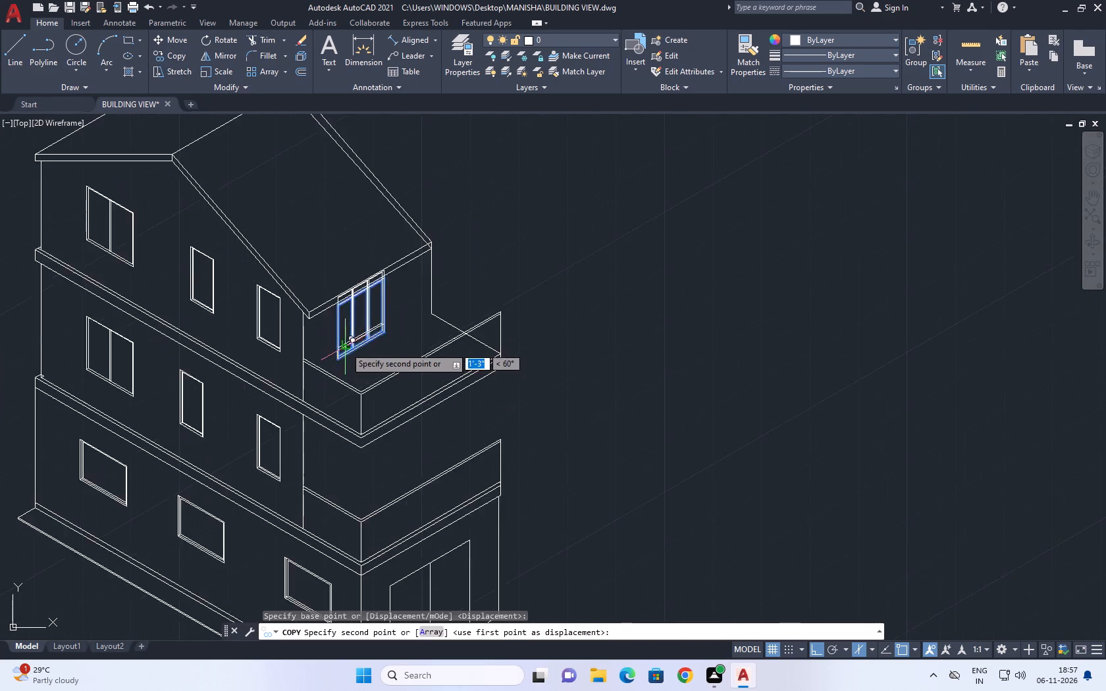
{"action": "scroll", "coordinate": [346, 345], "scroll_direction": "down", "scroll_amount": 1}
{"action": "scroll", "coordinate": [355, 424], "scroll_direction": "up", "scroll_amount": 5}
{"action": "scroll", "coordinate": [375, 501], "scroll_direction": "up", "scroll_amount": 1}
{"action": "scroll", "coordinate": [376, 501], "scroll_direction": "down", "scroll_amount": 4}
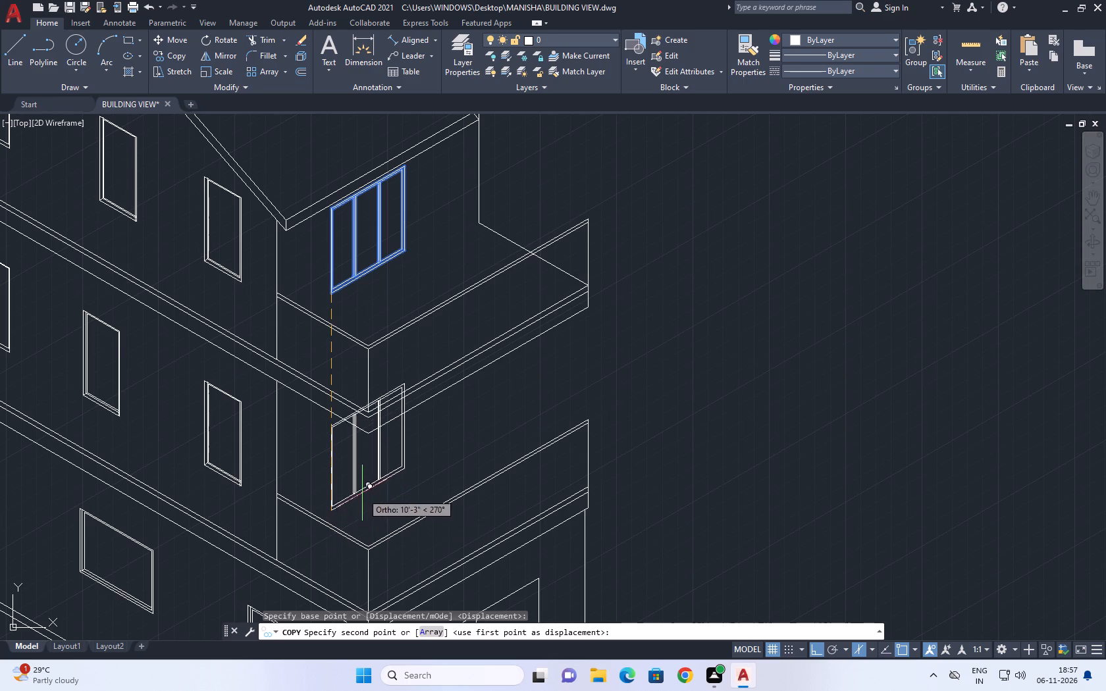
{"action": "scroll", "coordinate": [329, 488], "scroll_direction": "up", "scroll_amount": 2}
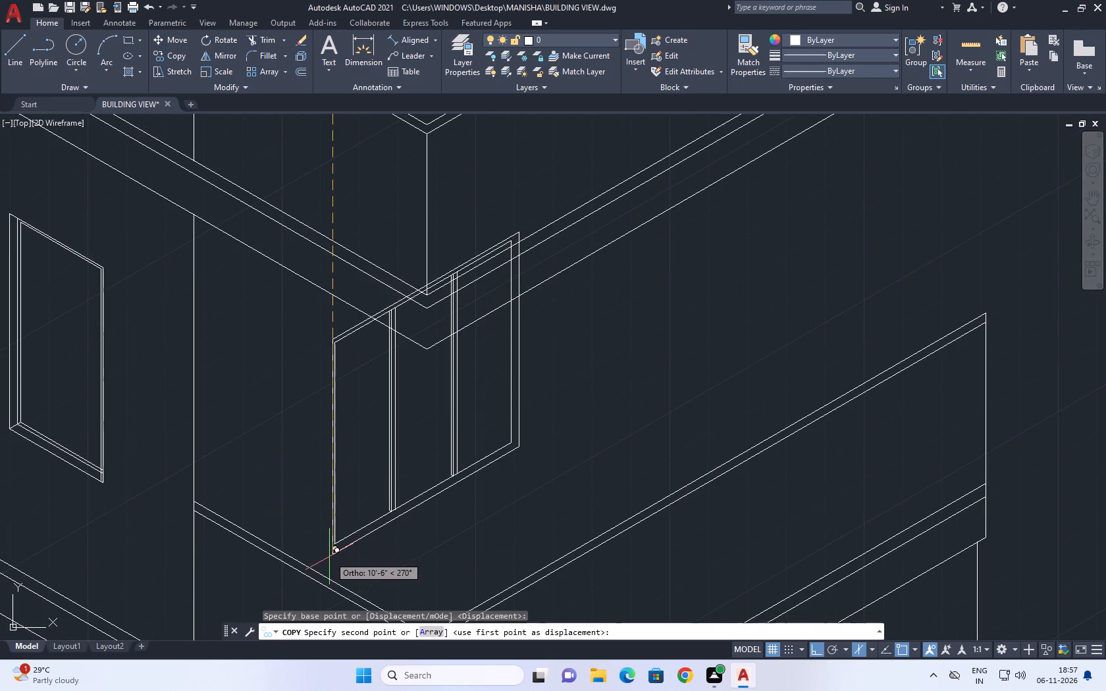
{"action": "scroll", "coordinate": [329, 559], "scroll_direction": "down", "scroll_amount": 2}
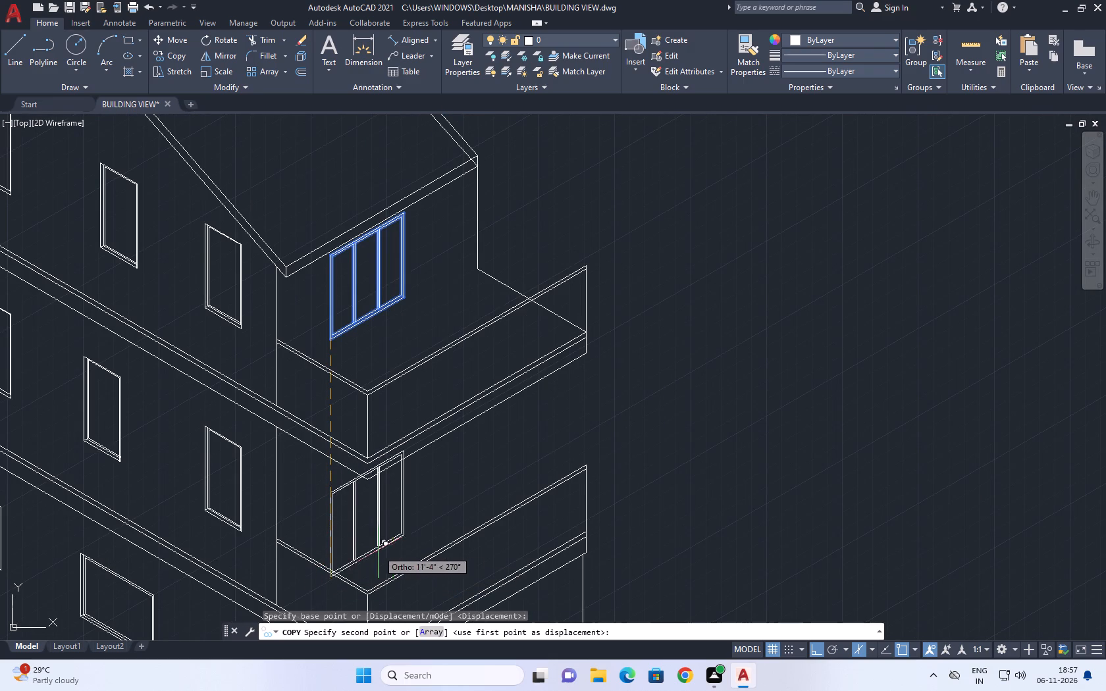
{"action": "scroll", "coordinate": [332, 571], "scroll_direction": "up", "scroll_amount": 1}
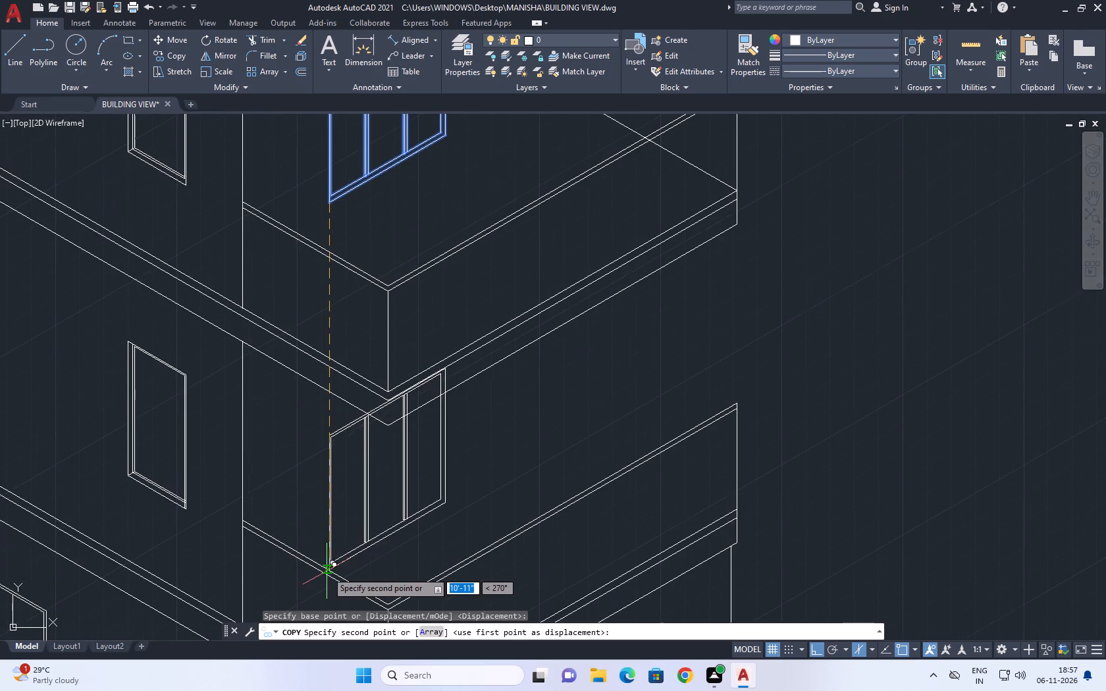
{"action": "scroll", "coordinate": [327, 571], "scroll_direction": "up", "scroll_amount": 1}
{"action": "middle_click_drag", "start_coordinate": [326, 571], "coordinate": [444, 466]}
{"action": "left_click", "coordinate": [414, 538]}
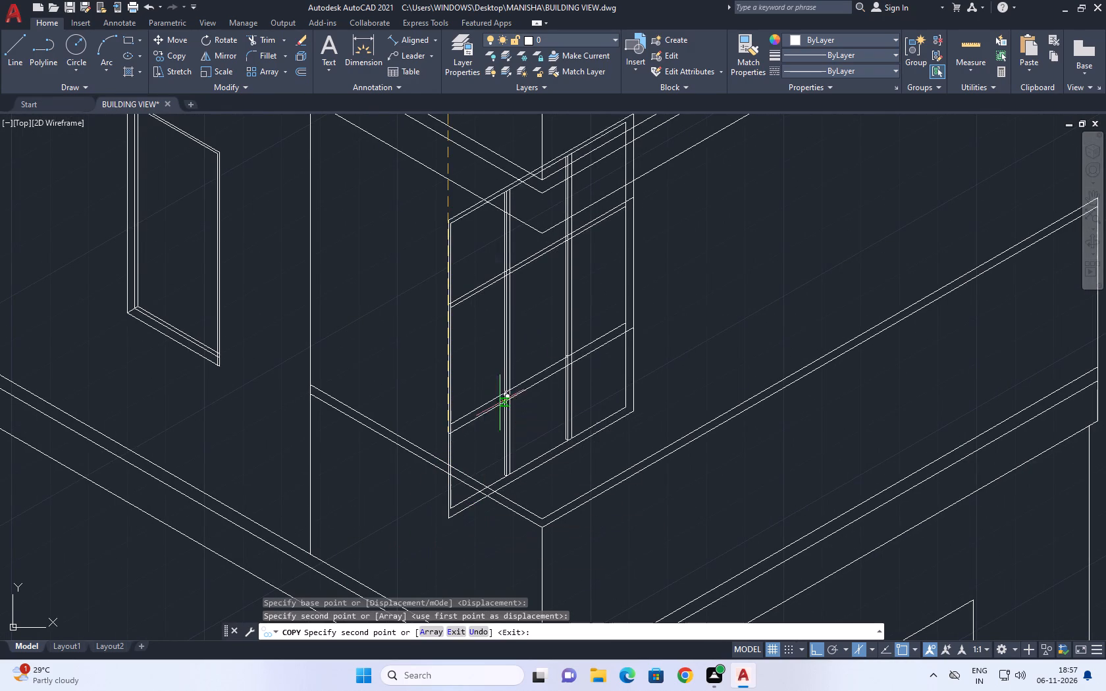
{"action": "right_click", "coordinate": [581, 321]}
{"action": "left_click", "coordinate": [621, 333]}
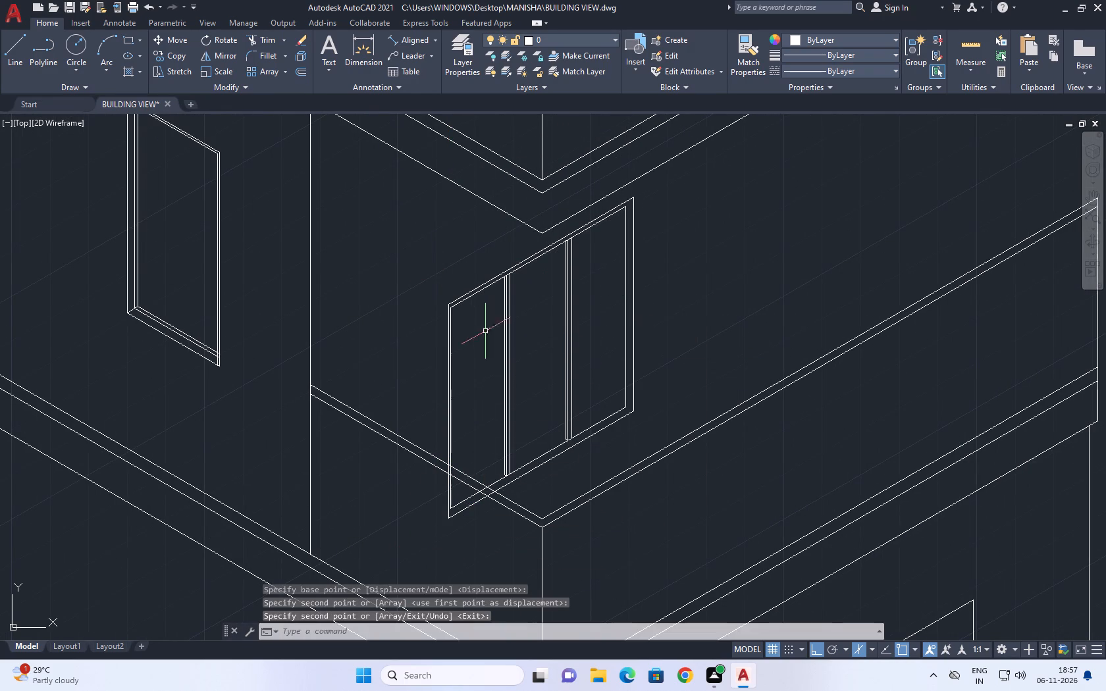
Move the copied middle-floor three-pane window along the wall's isometric direction toward the far end, clear of the lower balcony's near corner.
{"action": "left_click_drag", "start_coordinate": [681, 238], "coordinate": [670, 246]}
{"action": "left_click", "coordinate": [541, 328]}
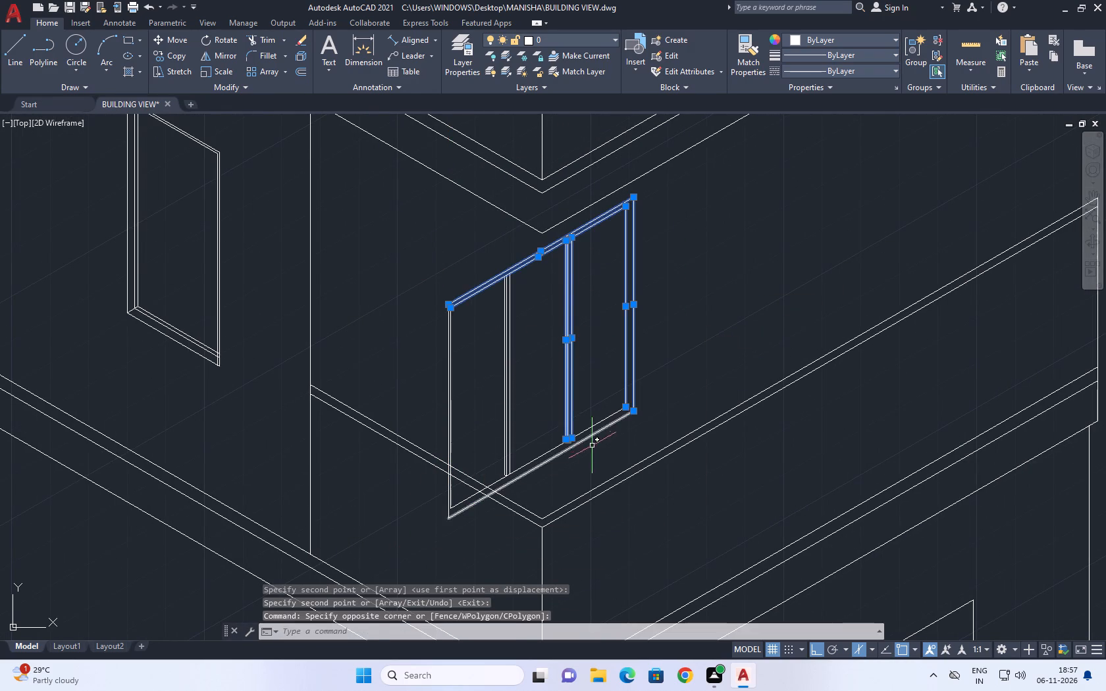
{"action": "left_click", "coordinate": [592, 451]}
{"action": "left_click", "coordinate": [550, 424]}
{"action": "left_click_drag", "start_coordinate": [545, 353], "coordinate": [536, 347]}
{"action": "left_click", "coordinate": [486, 314]}
{"action": "left_click_drag", "start_coordinate": [484, 350], "coordinate": [472, 346]}
{"action": "left_click", "coordinate": [440, 312]}
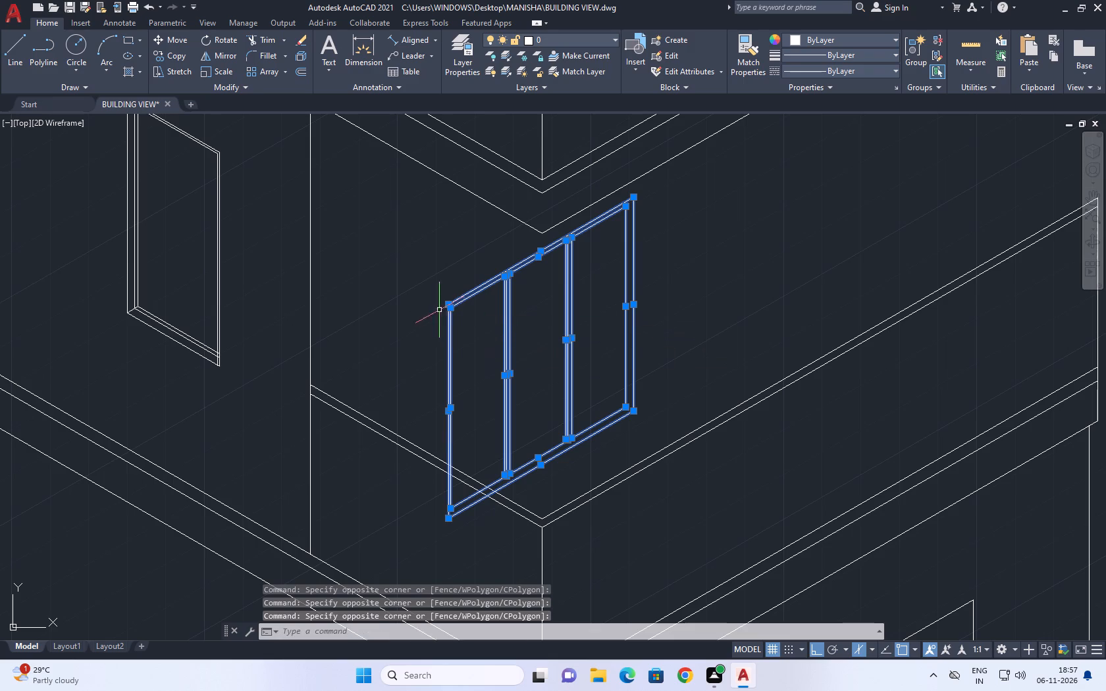
{"action": "scroll", "coordinate": [496, 502], "scroll_direction": "up", "scroll_amount": 2}
{"action": "left_click_drag", "start_coordinate": [473, 351], "coordinate": [485, 361]}
{"action": "left_click", "coordinate": [597, 470]}
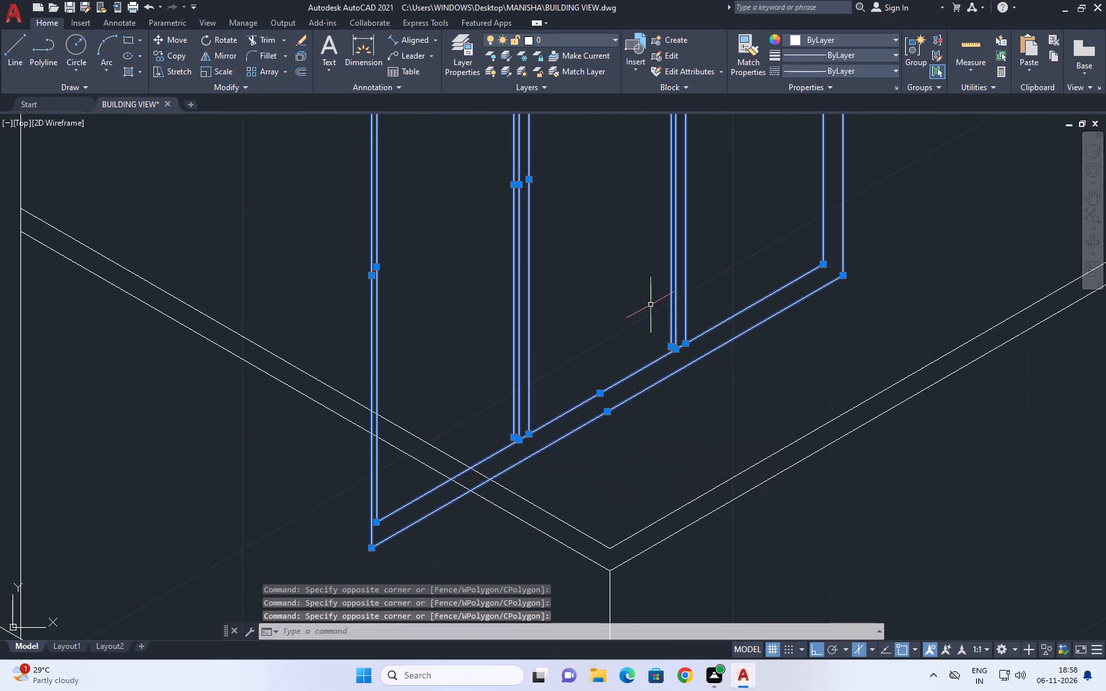
{"action": "left_click_drag", "start_coordinate": [653, 287], "coordinate": [666, 298]}
{"action": "left_click_drag", "start_coordinate": [737, 379], "coordinate": [742, 409]}
{"action": "scroll", "coordinate": [698, 369], "scroll_direction": "down", "scroll_amount": 2}
{"action": "middle_click_drag", "start_coordinate": [812, 286], "coordinate": [614, 440]}
{"action": "middle_click_drag", "start_coordinate": [622, 257], "coordinate": [590, 334]}
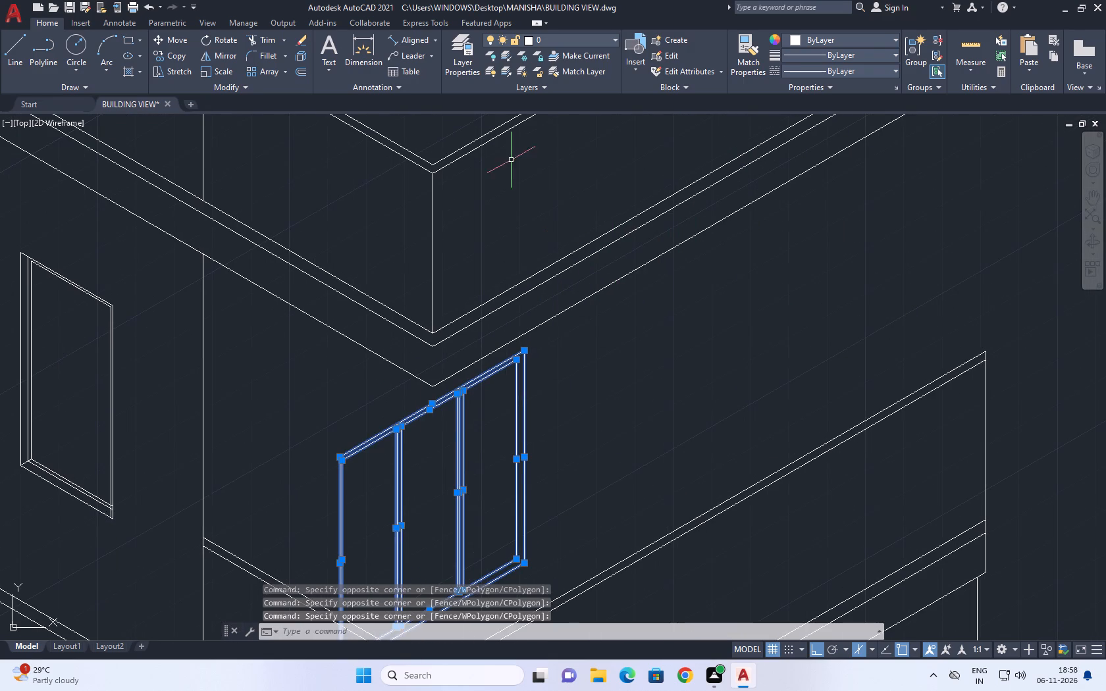
{"action": "left_click", "coordinate": [169, 40]}
{"action": "left_click", "coordinate": [633, 409]}
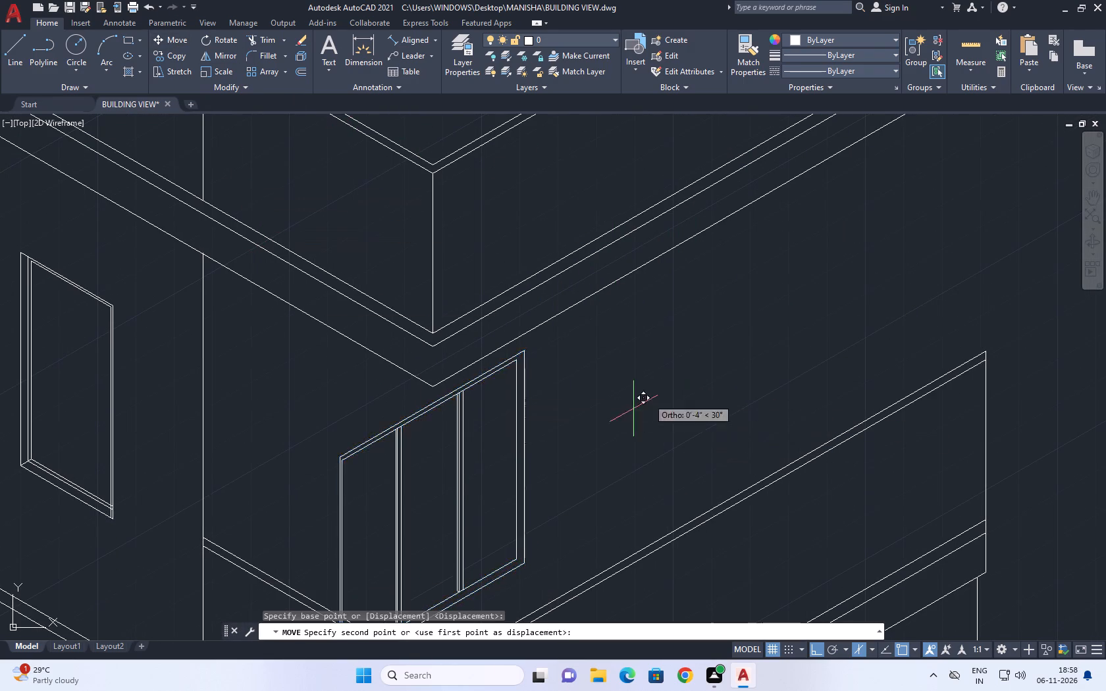
{"action": "left_click", "coordinate": [774, 318]}
Move the top floor's three-pane window a short distance along the wall's isometric direction, away from the wall's near corner.
{"action": "scroll", "coordinate": [774, 318], "scroll_direction": "down", "scroll_amount": 4}
{"action": "middle_click_drag", "start_coordinate": [783, 261], "coordinate": [680, 289]}
{"action": "scroll", "coordinate": [679, 289], "scroll_direction": "up", "scroll_amount": 1}
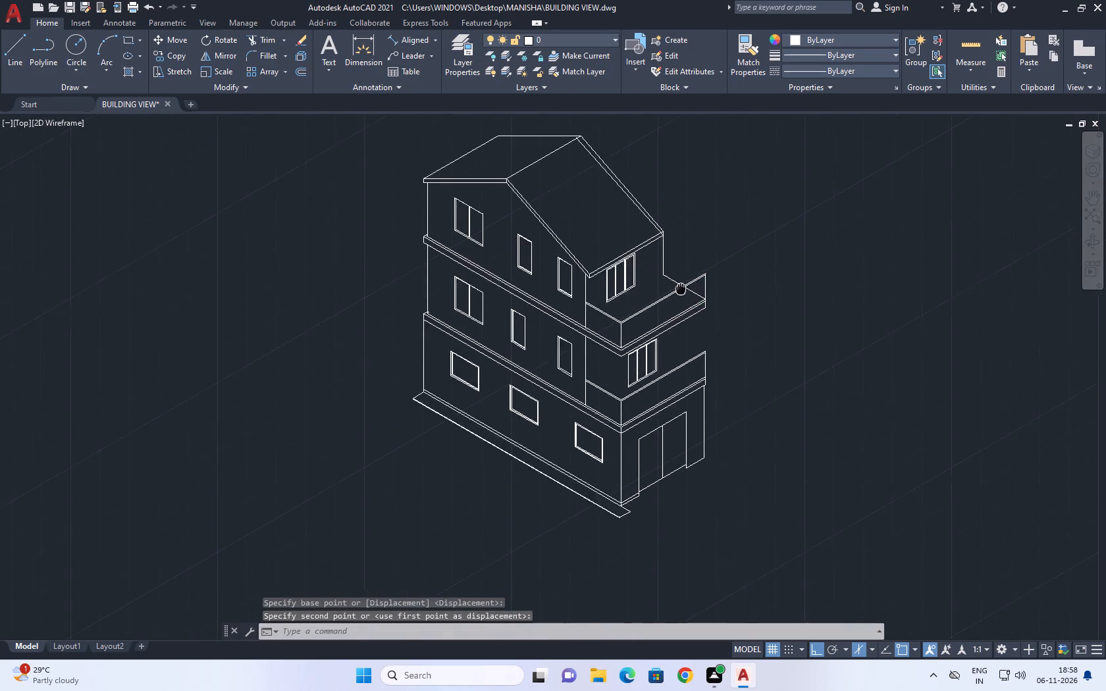
{"action": "scroll", "coordinate": [565, 245], "scroll_direction": "up", "scroll_amount": 1}
{"action": "left_click", "coordinate": [539, 196]}
{"action": "left_click", "coordinate": [671, 365]}
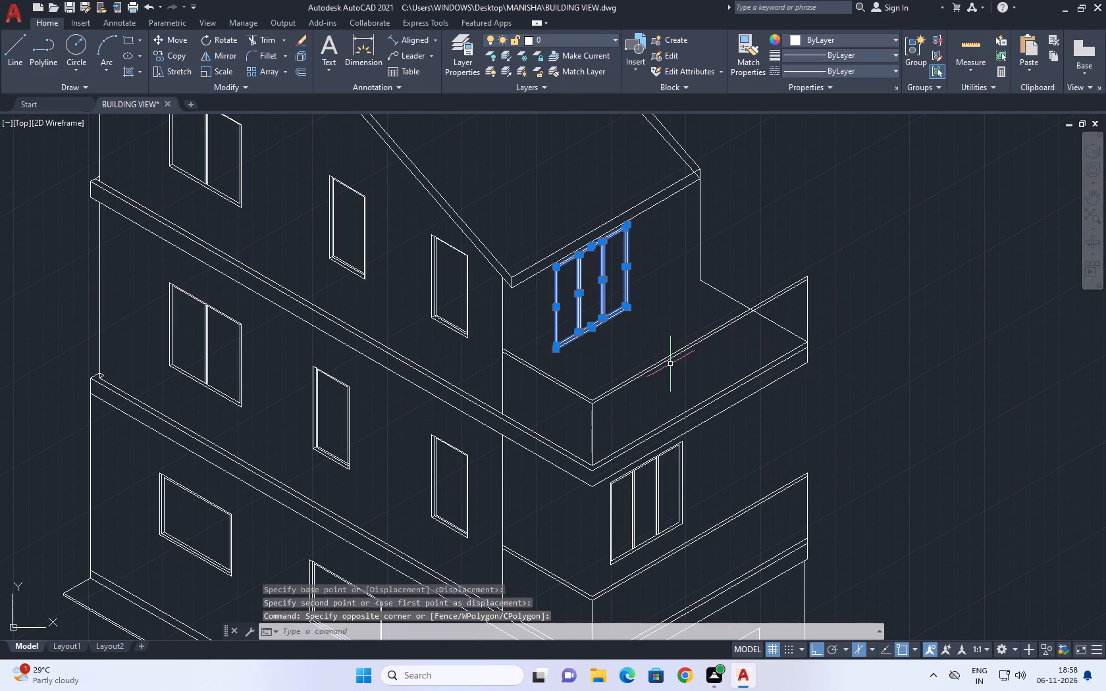
{"action": "scroll", "coordinate": [679, 276], "scroll_direction": "up", "scroll_amount": 1}
{"action": "middle_click_drag", "start_coordinate": [677, 277], "coordinate": [602, 320]}
{"action": "left_click", "coordinate": [172, 35]}
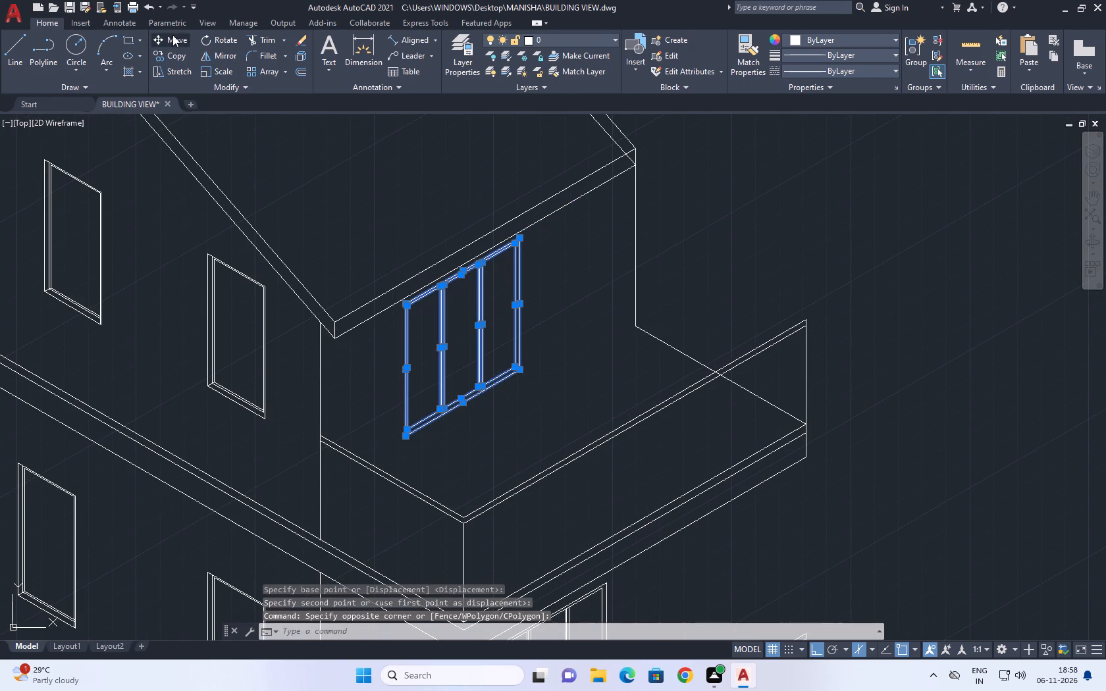
{"action": "left_click", "coordinate": [564, 357]}
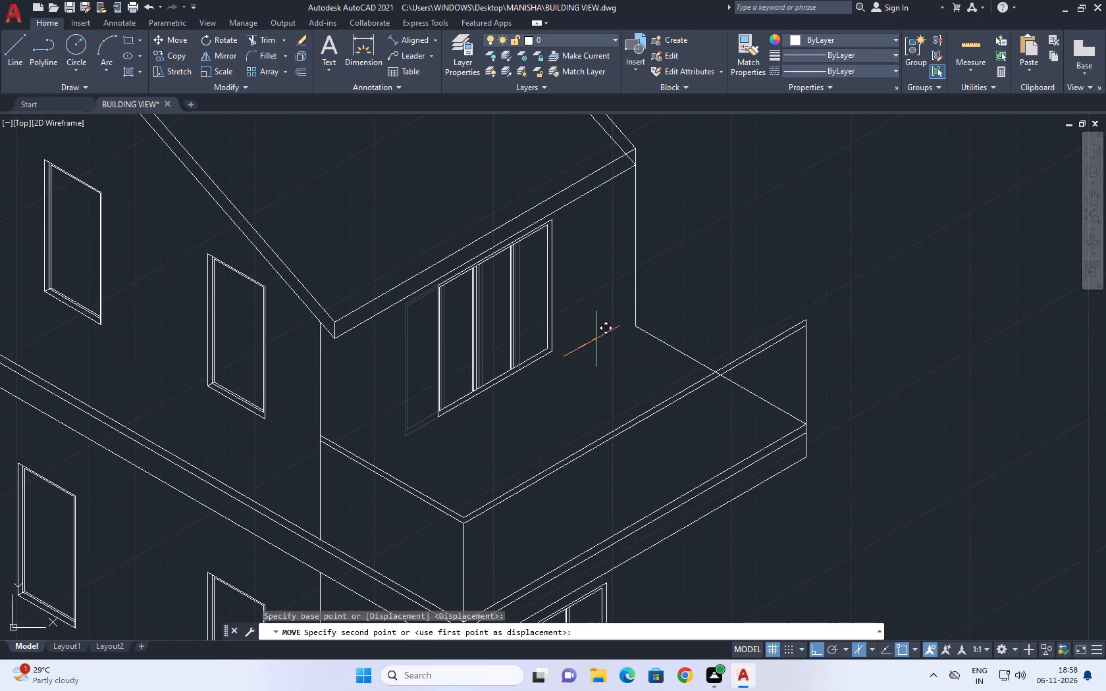
{"action": "left_click", "coordinate": [596, 339]}
Examine the whole building view, checking the placement of the three-pane windows behind the upper and lower balconies.
{"action": "scroll", "coordinate": [529, 382], "scroll_direction": "down", "scroll_amount": 1}
{"action": "middle_click_drag", "start_coordinate": [529, 382], "coordinate": [556, 326]}
{"action": "scroll", "coordinate": [554, 338], "scroll_direction": "down", "scroll_amount": 1}
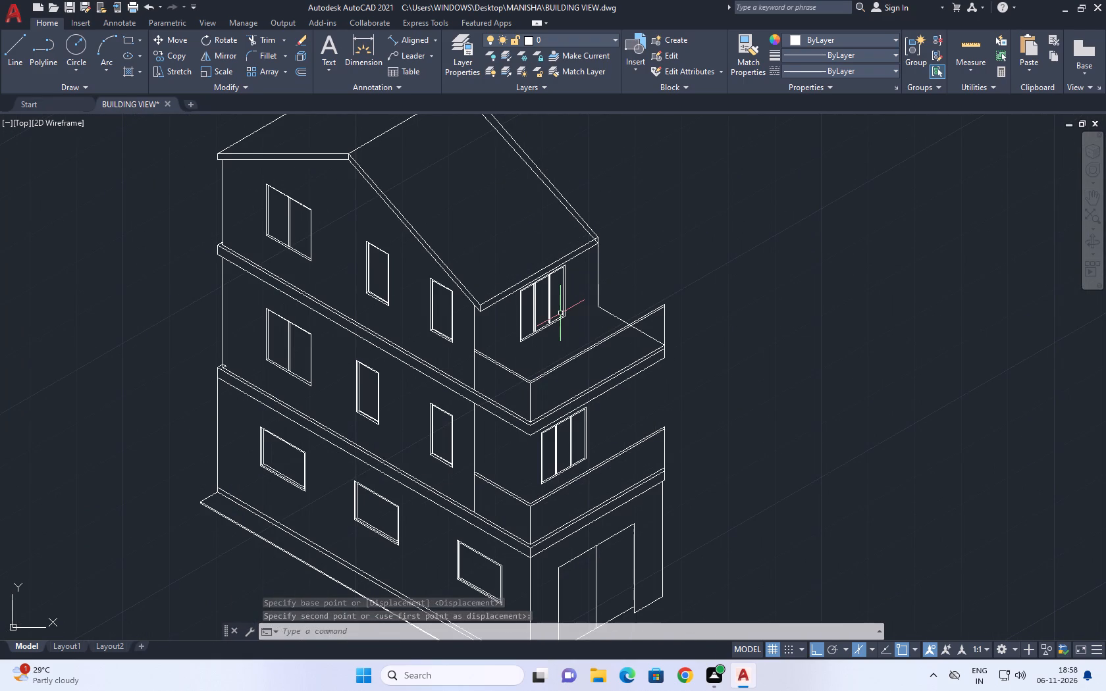
{"action": "middle_click_drag", "start_coordinate": [592, 216], "coordinate": [591, 300]}
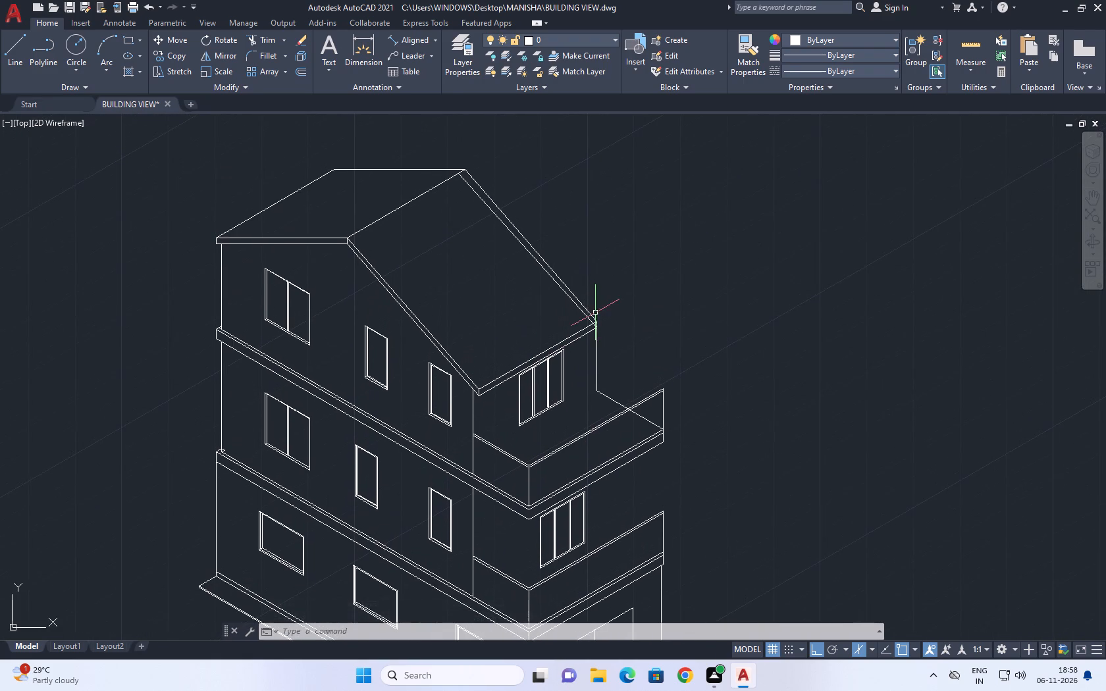
{"action": "scroll", "coordinate": [616, 326], "scroll_direction": "down", "scroll_amount": 1}
{"action": "middle_click_drag", "start_coordinate": [682, 259], "coordinate": [634, 277]}
{"action": "middle_click_drag", "start_coordinate": [623, 432], "coordinate": [550, 379]}
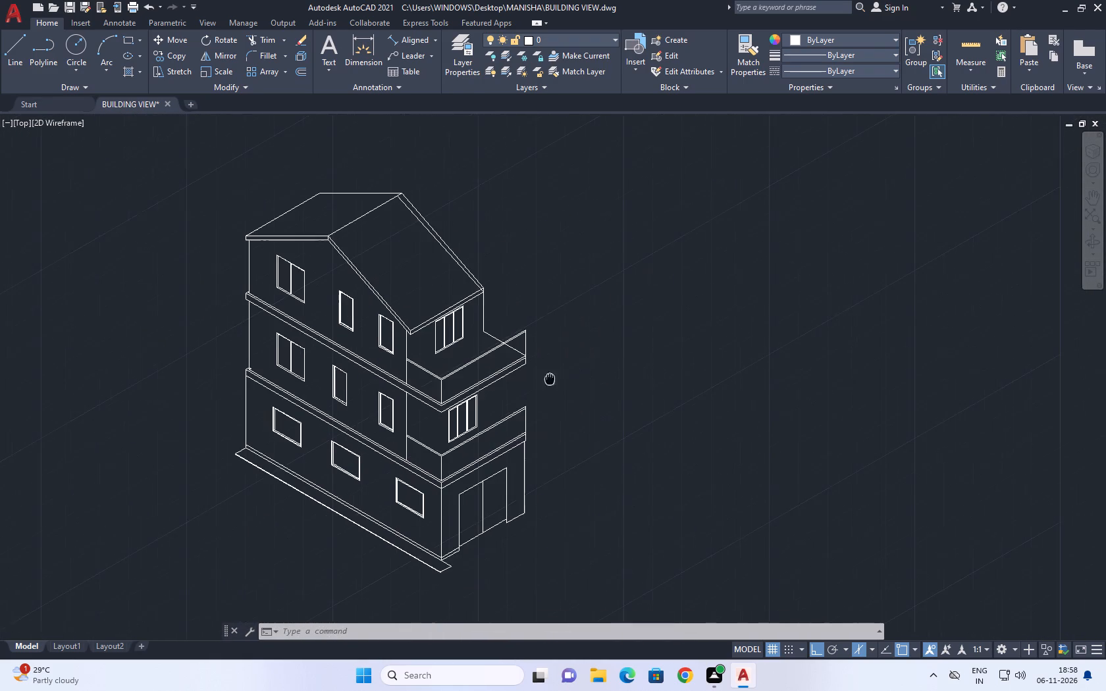
{"action": "scroll", "coordinate": [500, 385], "scroll_direction": "up", "scroll_amount": 2}
{"action": "middle_click", "coordinate": [522, 361]}
{"action": "scroll", "coordinate": [525, 437], "scroll_direction": "down", "scroll_amount": 1}
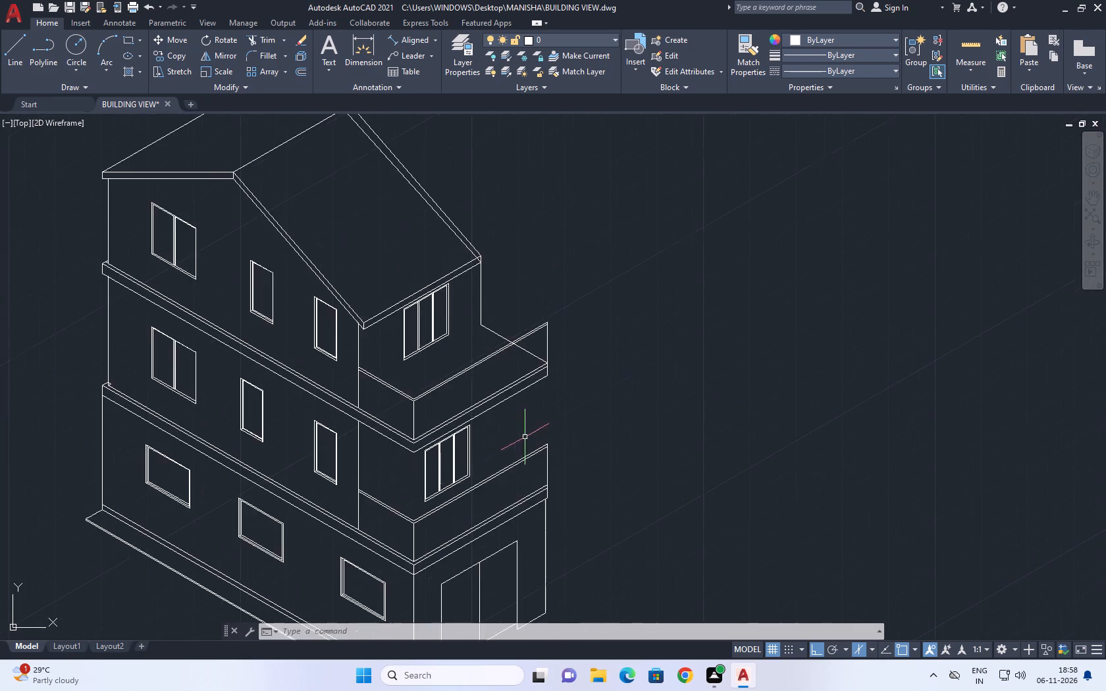
{"action": "middle_click_drag", "start_coordinate": [656, 364], "coordinate": [510, 253]}
{"action": "scroll", "coordinate": [513, 275], "scroll_direction": "down", "scroll_amount": 2}
{"action": "middle_click_drag", "start_coordinate": [513, 202], "coordinate": [526, 306]}
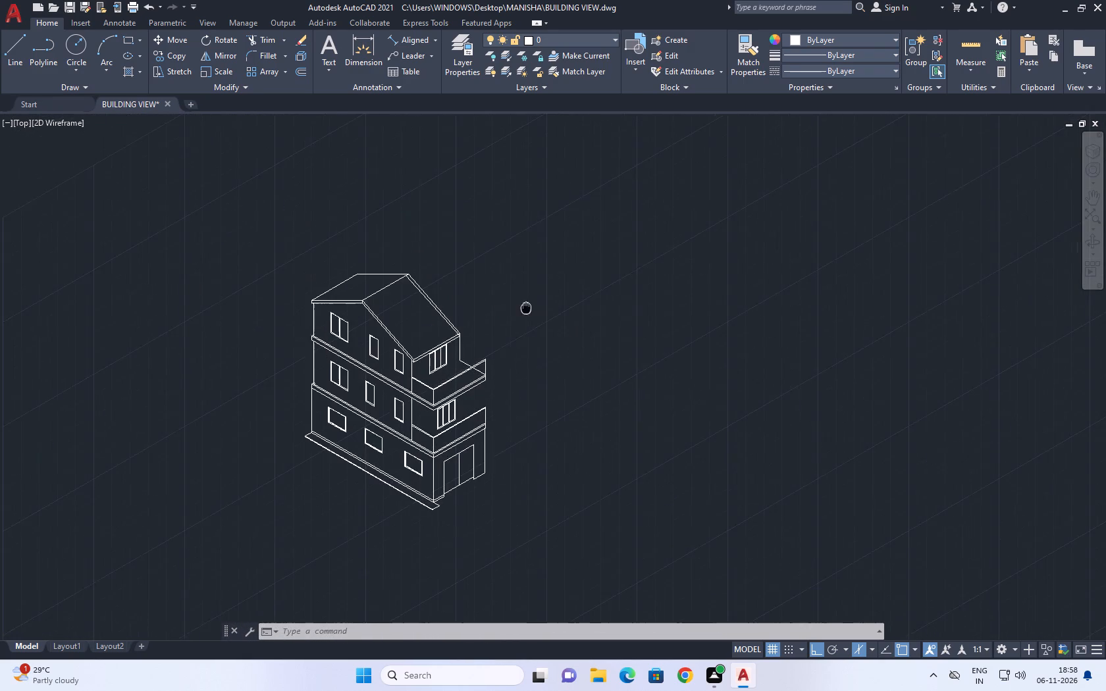
{"action": "middle_click_drag", "start_coordinate": [564, 203], "coordinate": [552, 226]}
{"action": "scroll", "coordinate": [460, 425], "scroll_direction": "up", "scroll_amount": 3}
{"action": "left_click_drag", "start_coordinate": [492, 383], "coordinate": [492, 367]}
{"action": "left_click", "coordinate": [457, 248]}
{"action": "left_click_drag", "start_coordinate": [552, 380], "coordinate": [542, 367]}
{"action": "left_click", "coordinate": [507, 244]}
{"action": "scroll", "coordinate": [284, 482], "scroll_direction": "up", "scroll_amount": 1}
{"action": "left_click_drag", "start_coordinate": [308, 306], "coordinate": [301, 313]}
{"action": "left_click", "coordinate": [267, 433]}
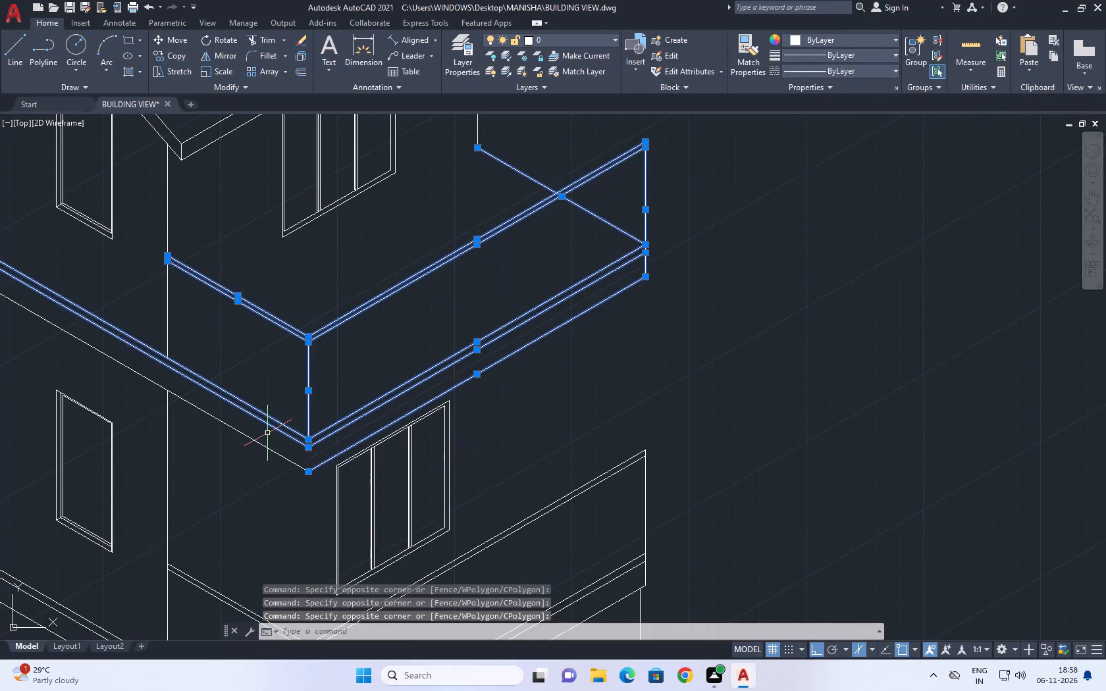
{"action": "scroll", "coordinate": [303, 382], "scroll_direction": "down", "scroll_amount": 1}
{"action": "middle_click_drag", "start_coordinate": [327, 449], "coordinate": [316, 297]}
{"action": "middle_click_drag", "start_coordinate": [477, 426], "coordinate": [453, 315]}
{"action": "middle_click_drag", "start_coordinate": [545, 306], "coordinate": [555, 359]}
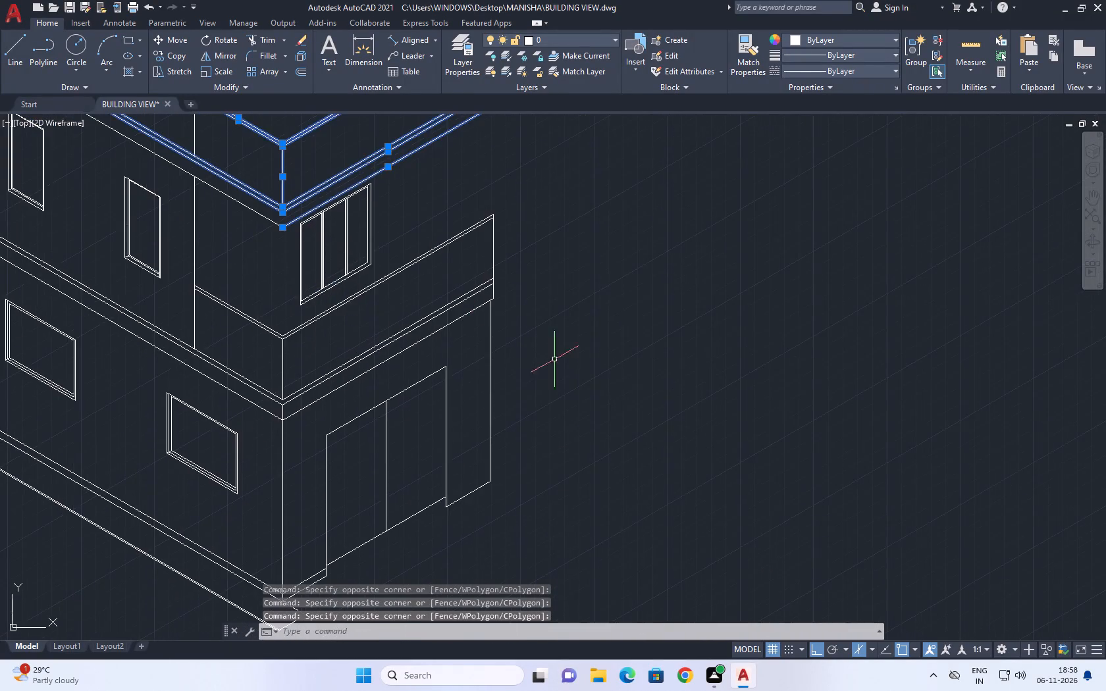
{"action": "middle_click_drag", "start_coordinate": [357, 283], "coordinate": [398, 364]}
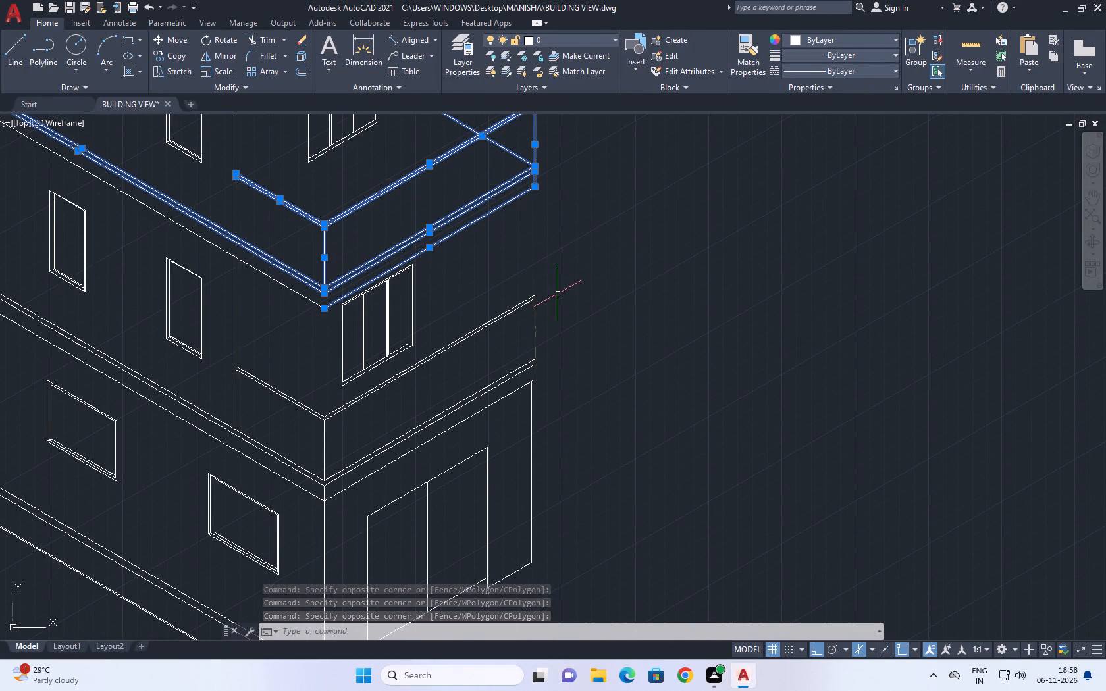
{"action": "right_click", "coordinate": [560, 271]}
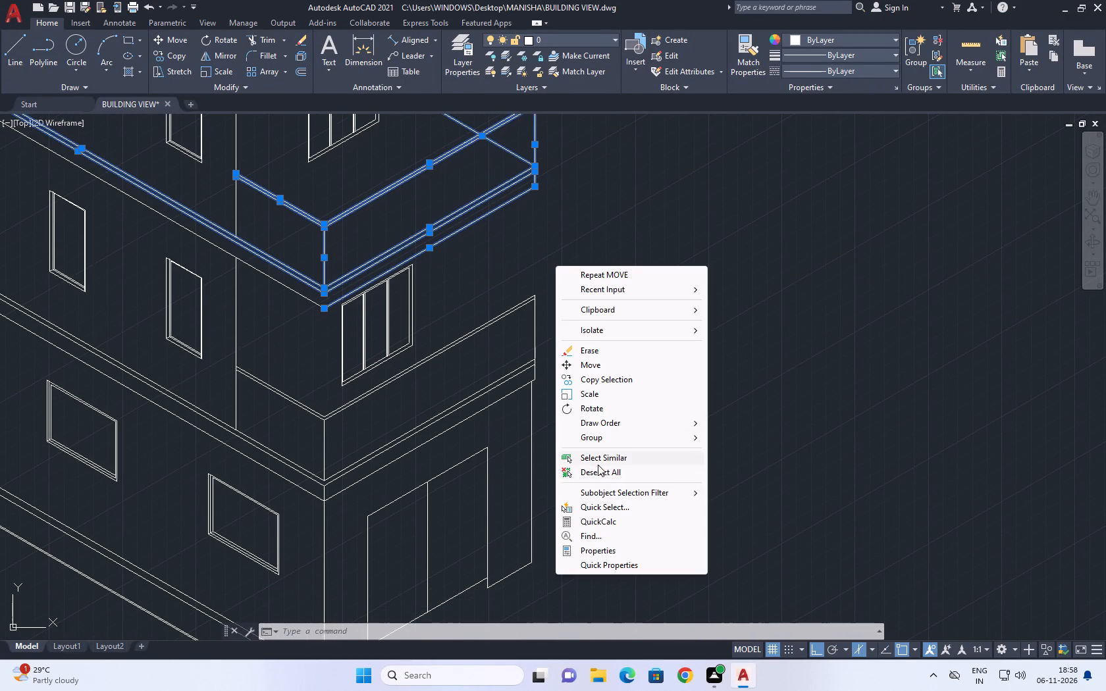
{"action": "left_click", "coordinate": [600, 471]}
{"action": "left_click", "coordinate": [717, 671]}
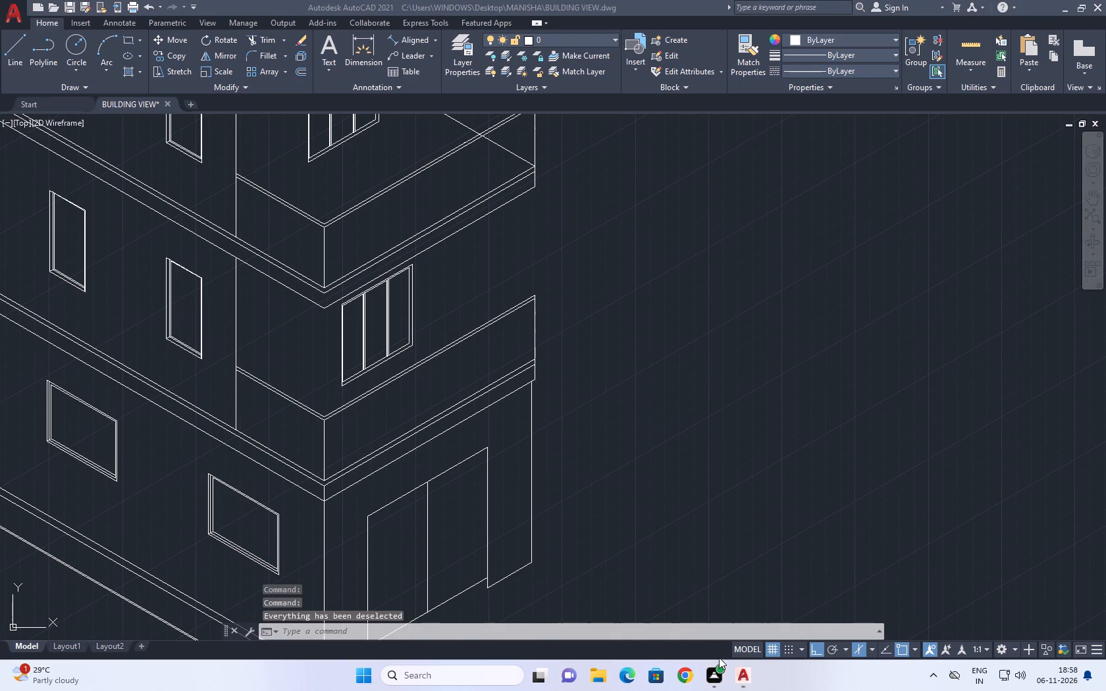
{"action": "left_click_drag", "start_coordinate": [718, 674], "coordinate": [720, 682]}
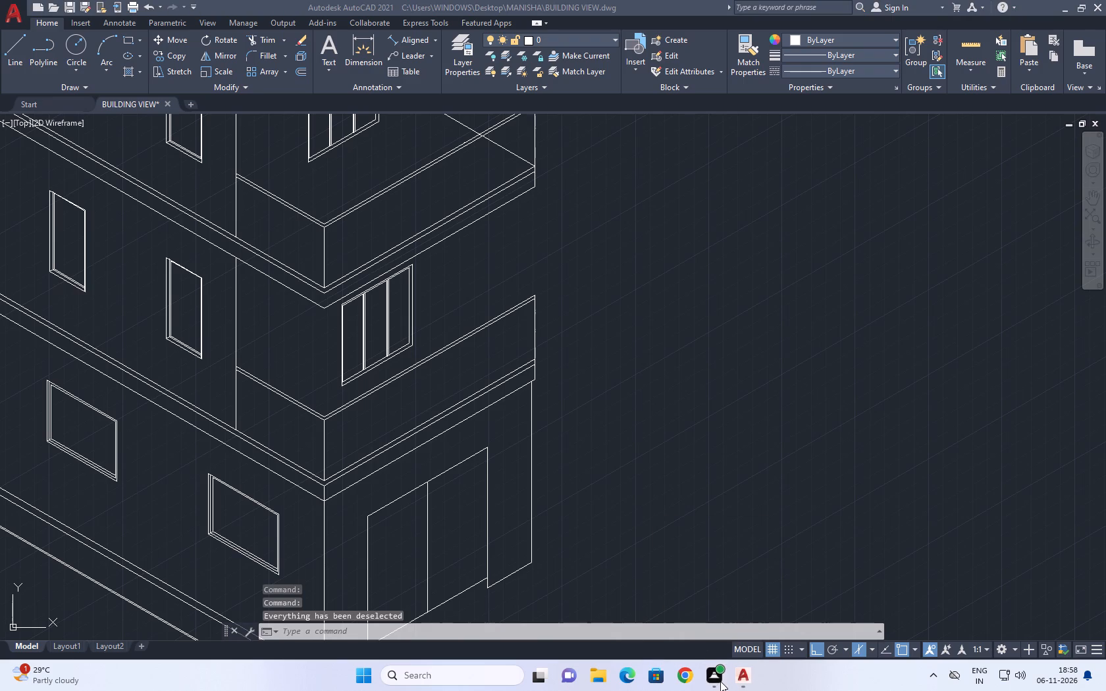
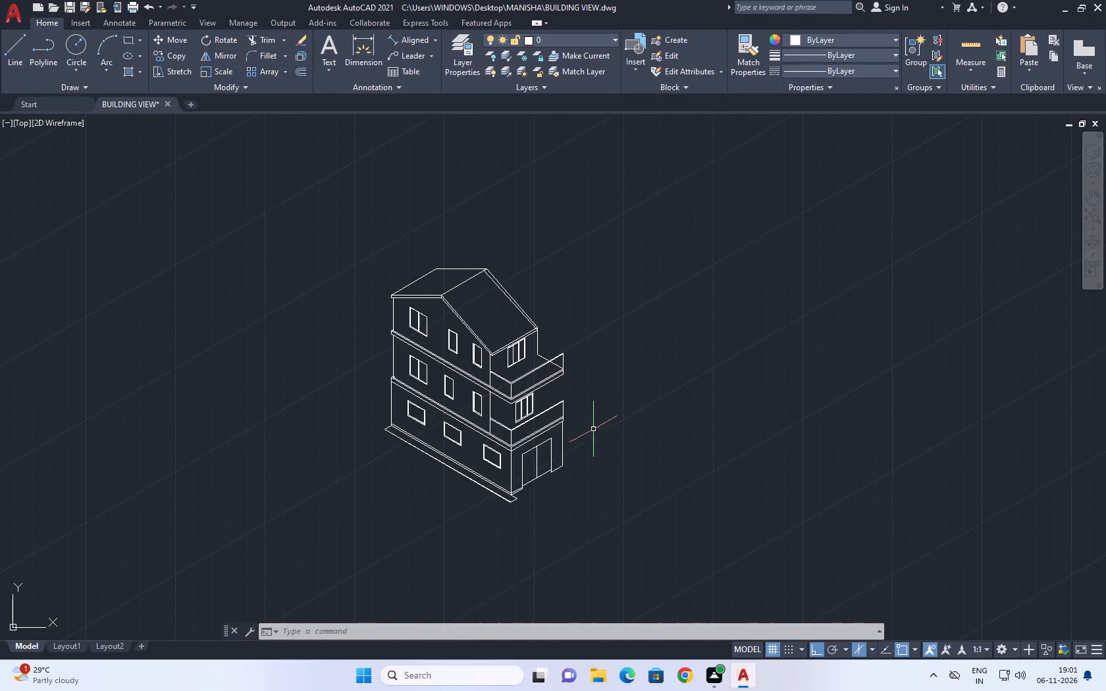
Move the ground-floor door opening's bottom line straight down to meet the upper plinth line at the opening's near edge.
{"action": "scroll", "coordinate": [529, 483], "scroll_direction": "up", "scroll_amount": 3}
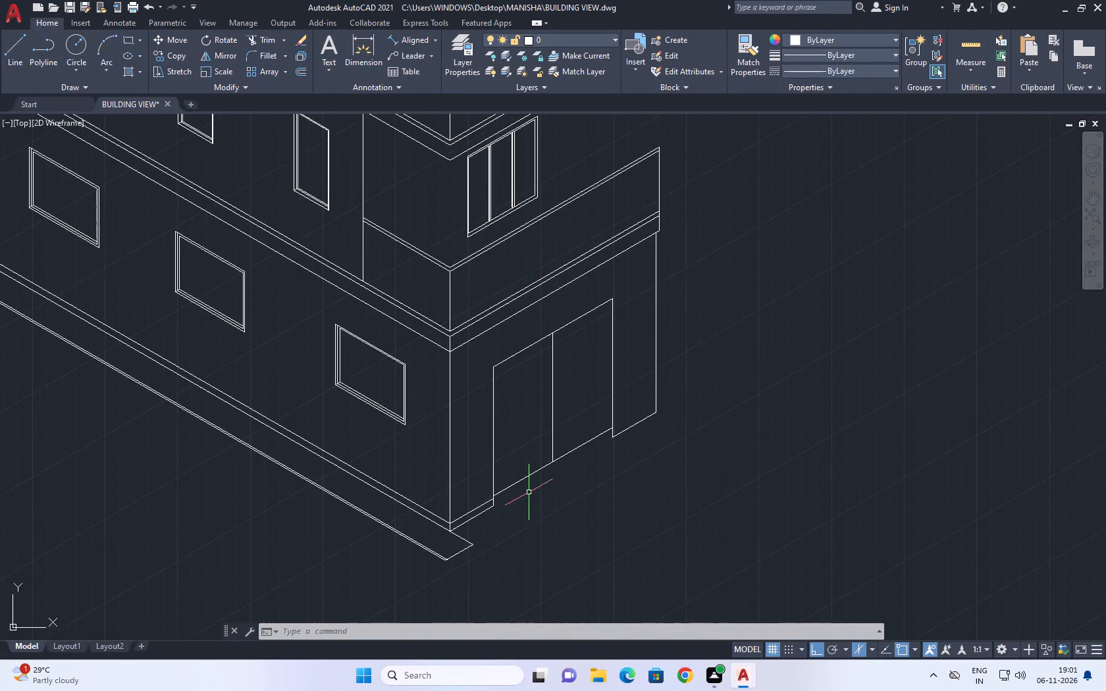
{"action": "middle_click_drag", "start_coordinate": [564, 540], "coordinate": [607, 443]}
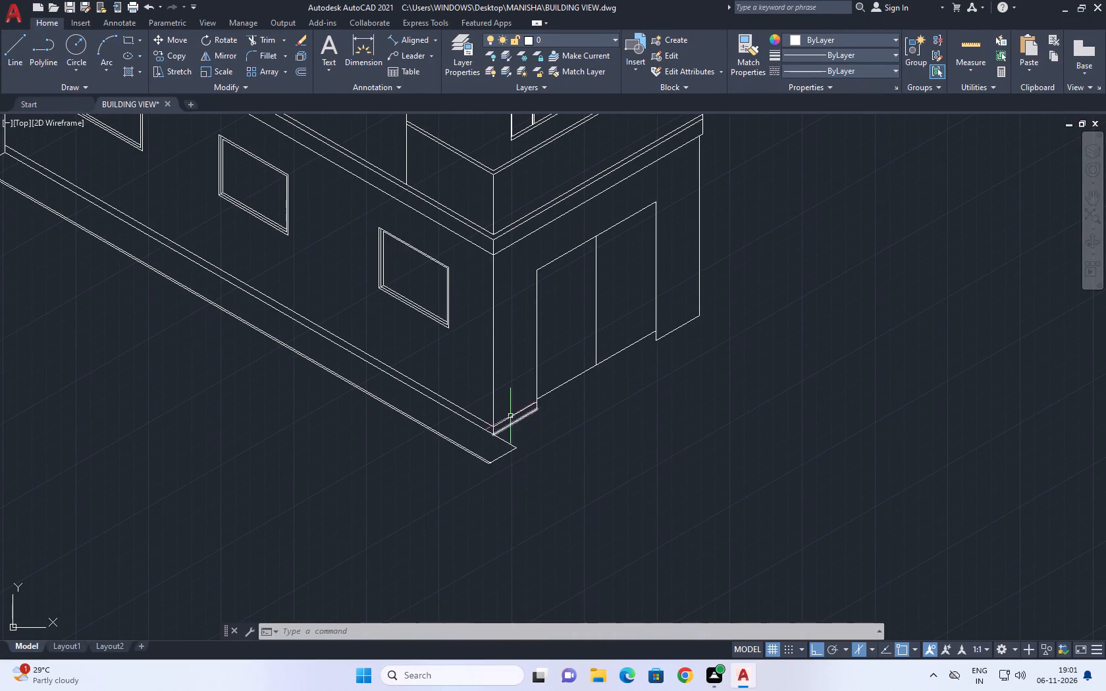
{"action": "scroll", "coordinate": [511, 418], "scroll_direction": "up", "scroll_amount": 1}
{"action": "middle_click_drag", "start_coordinate": [530, 422], "coordinate": [531, 396]}
{"action": "scroll", "coordinate": [498, 424], "scroll_direction": "up", "scroll_amount": 1}
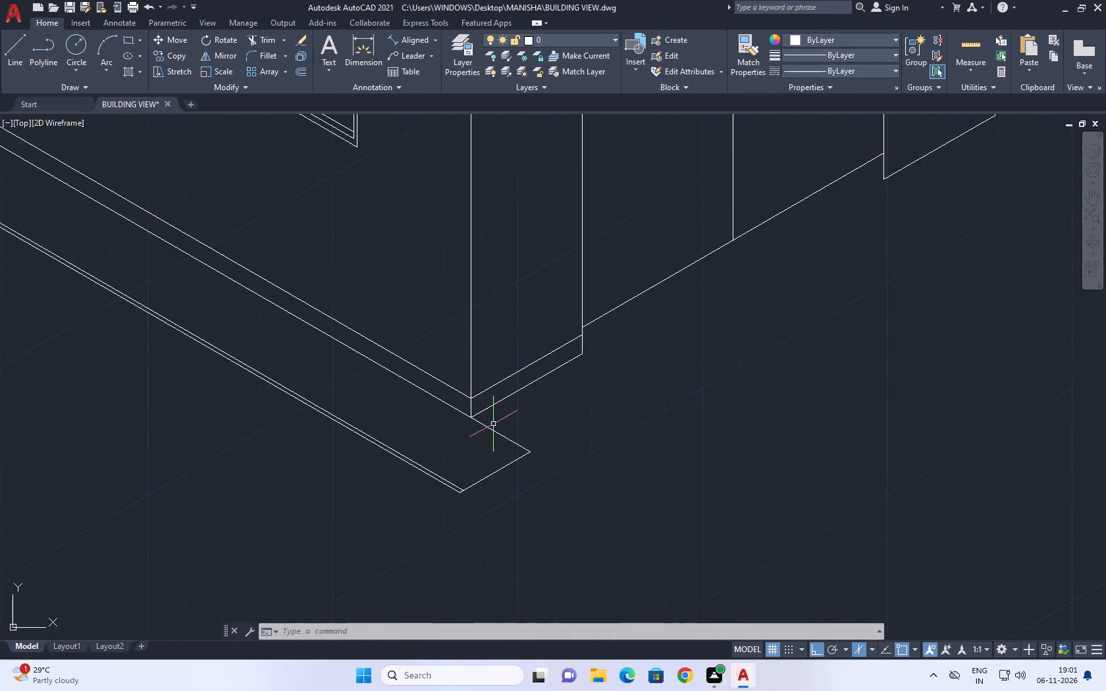
{"action": "scroll", "coordinate": [493, 424], "scroll_direction": "up", "scroll_amount": 1}
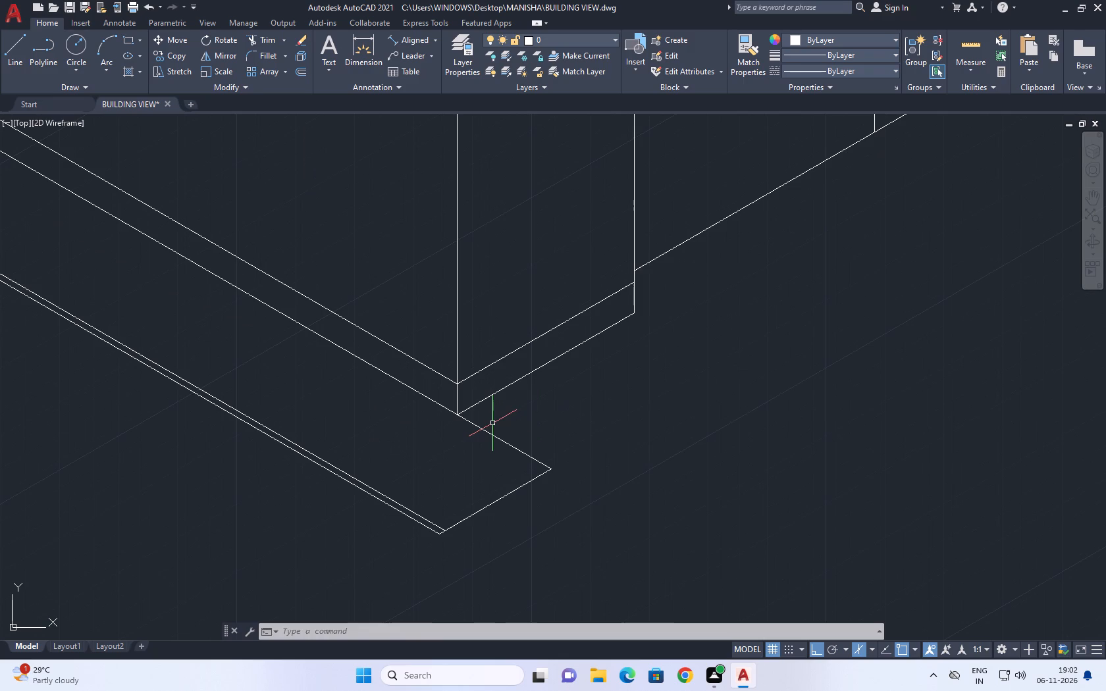
{"action": "middle_click_drag", "start_coordinate": [637, 267], "coordinate": [599, 407]}
{"action": "scroll", "coordinate": [670, 390], "scroll_direction": "down", "scroll_amount": 2}
{"action": "left_click", "coordinate": [683, 395]}
{"action": "left_click", "coordinate": [656, 353]}
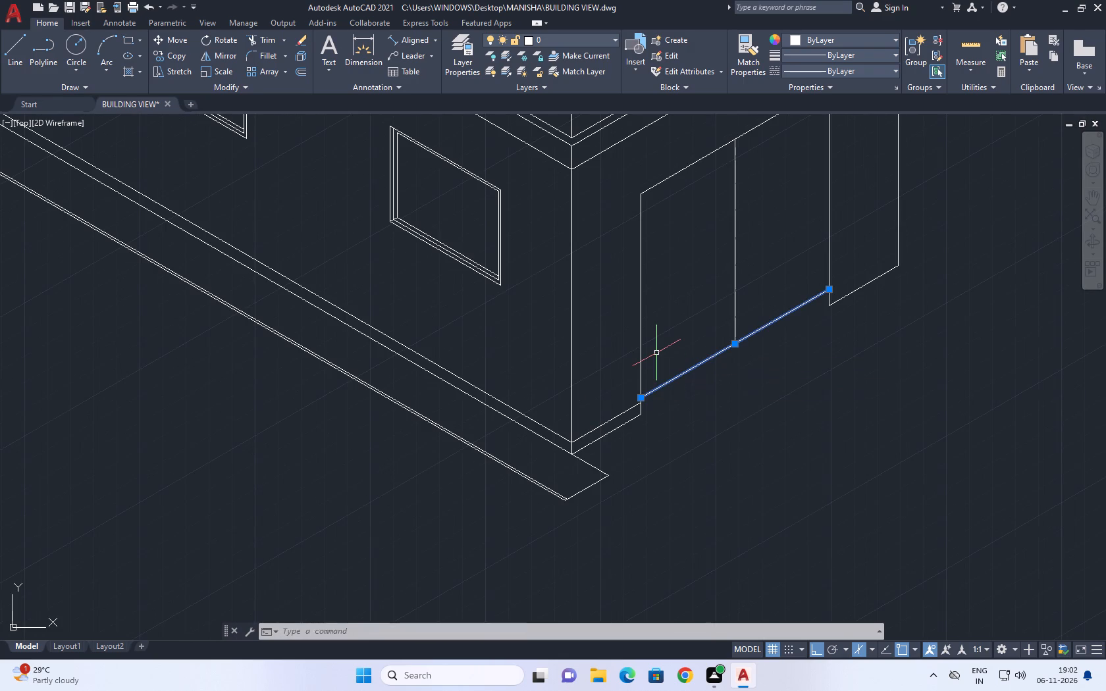
{"action": "type", "text": "m"}
{"action": "key", "text": "space"}
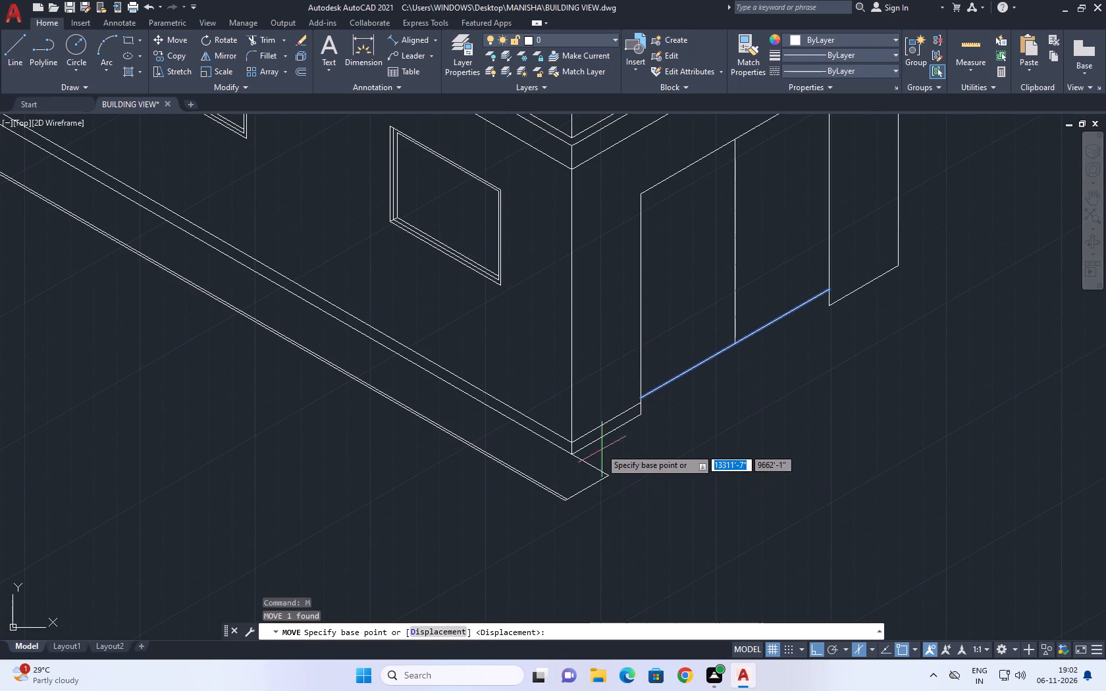
{"action": "scroll", "coordinate": [628, 421], "scroll_direction": "up", "scroll_amount": 4}
{"action": "left_click", "coordinate": [680, 361]}
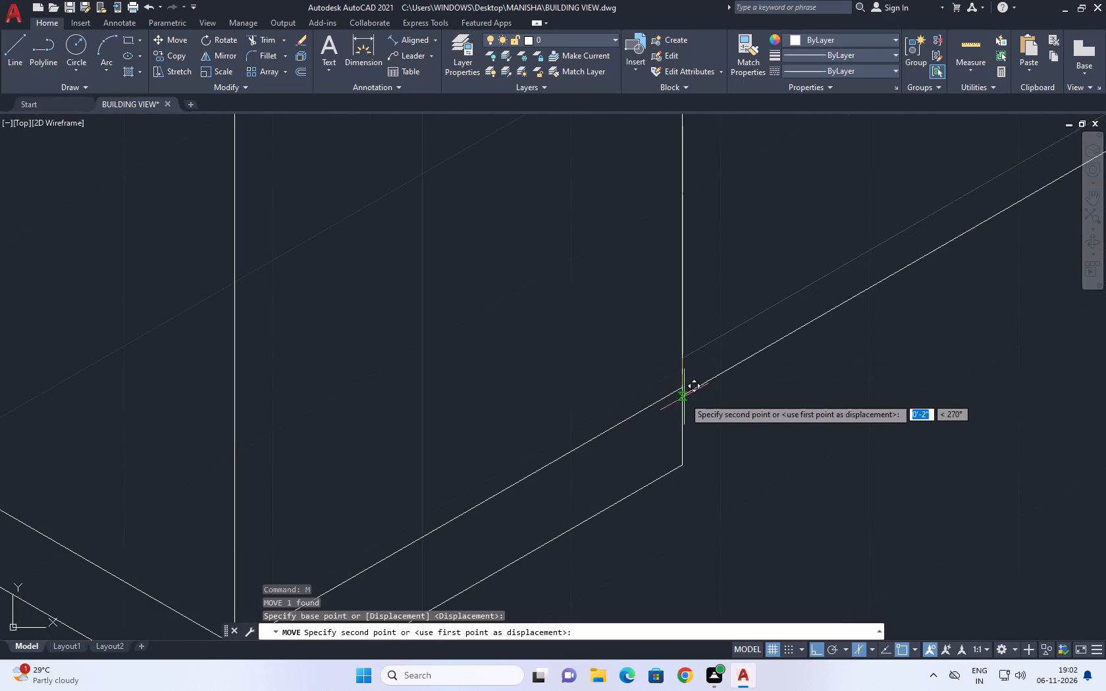
{"action": "left_click", "coordinate": [680, 387]}
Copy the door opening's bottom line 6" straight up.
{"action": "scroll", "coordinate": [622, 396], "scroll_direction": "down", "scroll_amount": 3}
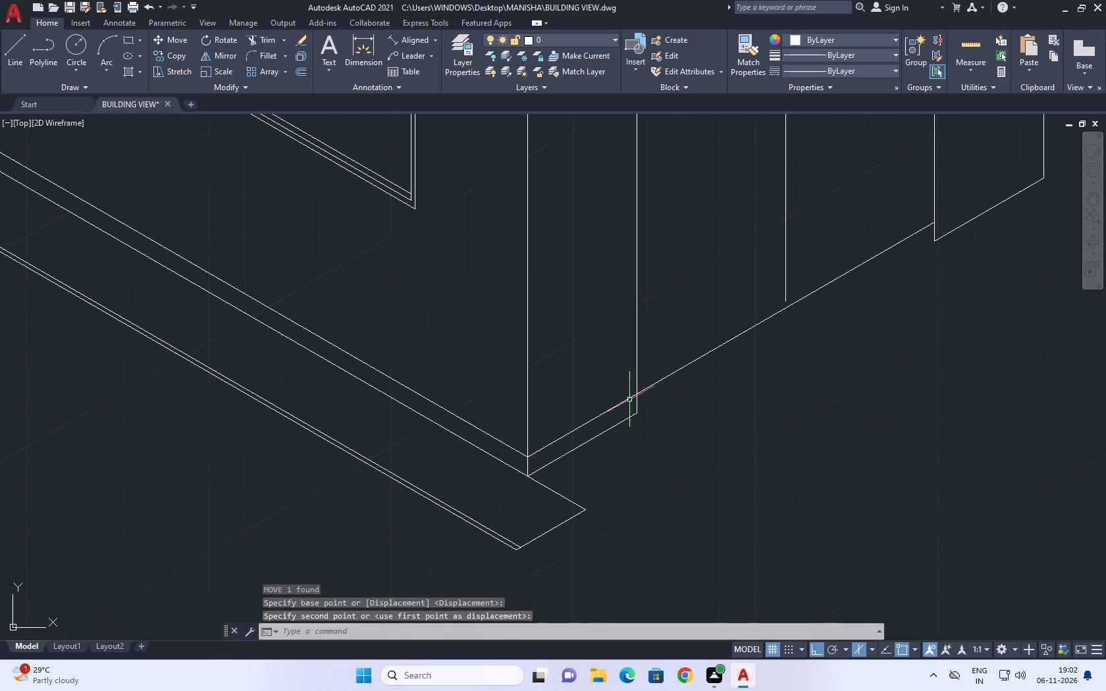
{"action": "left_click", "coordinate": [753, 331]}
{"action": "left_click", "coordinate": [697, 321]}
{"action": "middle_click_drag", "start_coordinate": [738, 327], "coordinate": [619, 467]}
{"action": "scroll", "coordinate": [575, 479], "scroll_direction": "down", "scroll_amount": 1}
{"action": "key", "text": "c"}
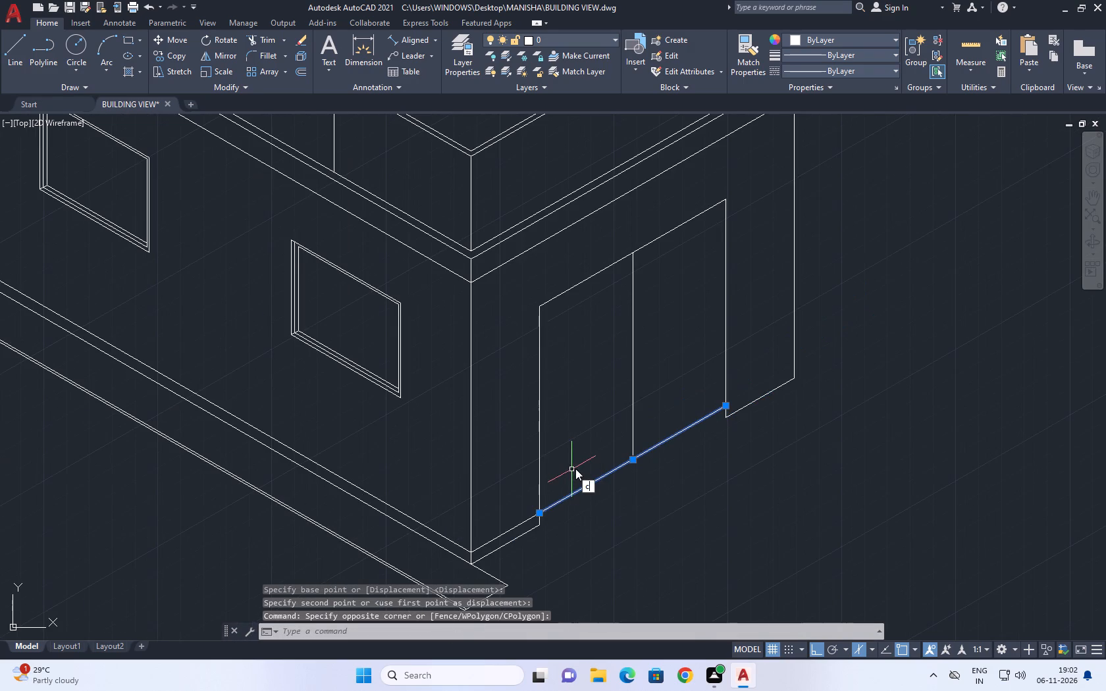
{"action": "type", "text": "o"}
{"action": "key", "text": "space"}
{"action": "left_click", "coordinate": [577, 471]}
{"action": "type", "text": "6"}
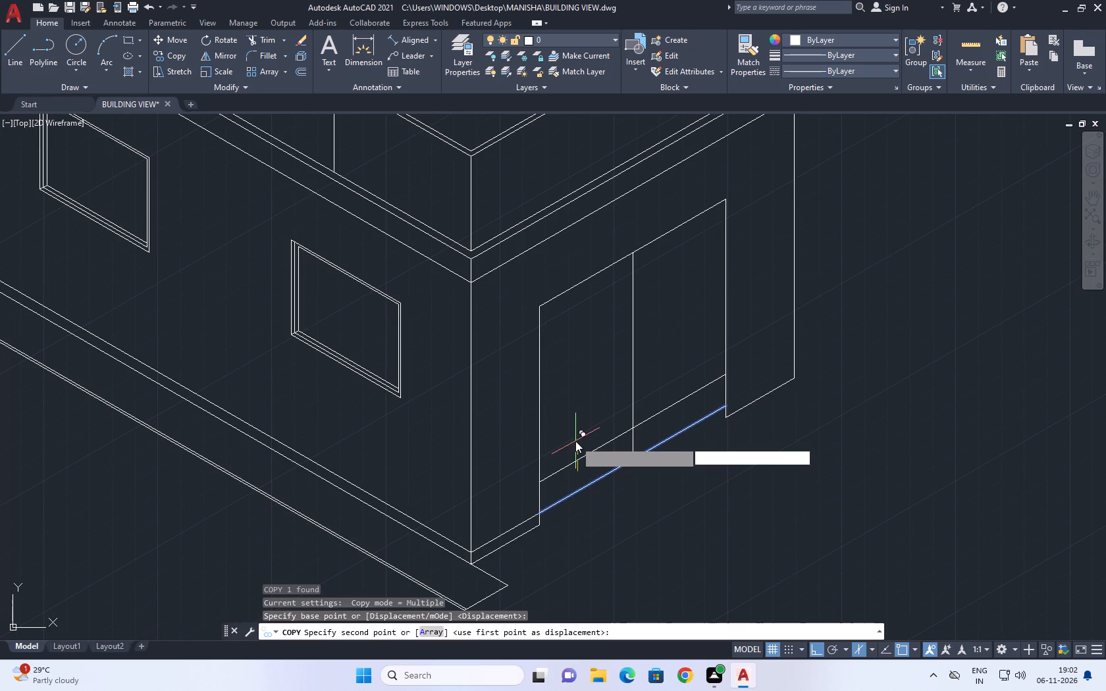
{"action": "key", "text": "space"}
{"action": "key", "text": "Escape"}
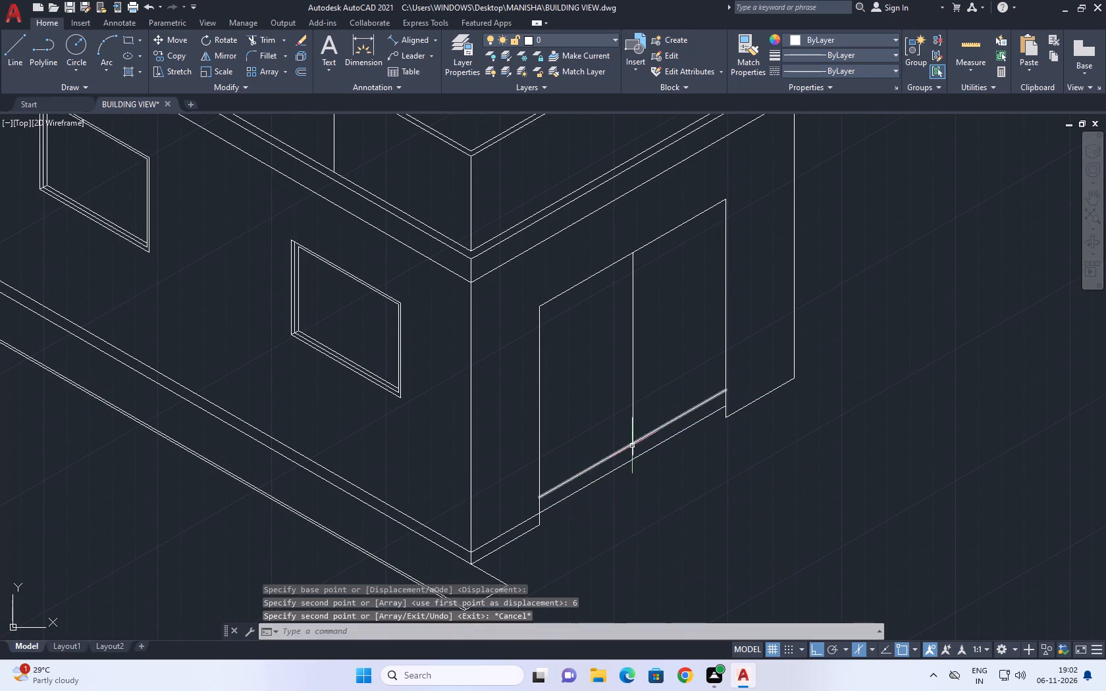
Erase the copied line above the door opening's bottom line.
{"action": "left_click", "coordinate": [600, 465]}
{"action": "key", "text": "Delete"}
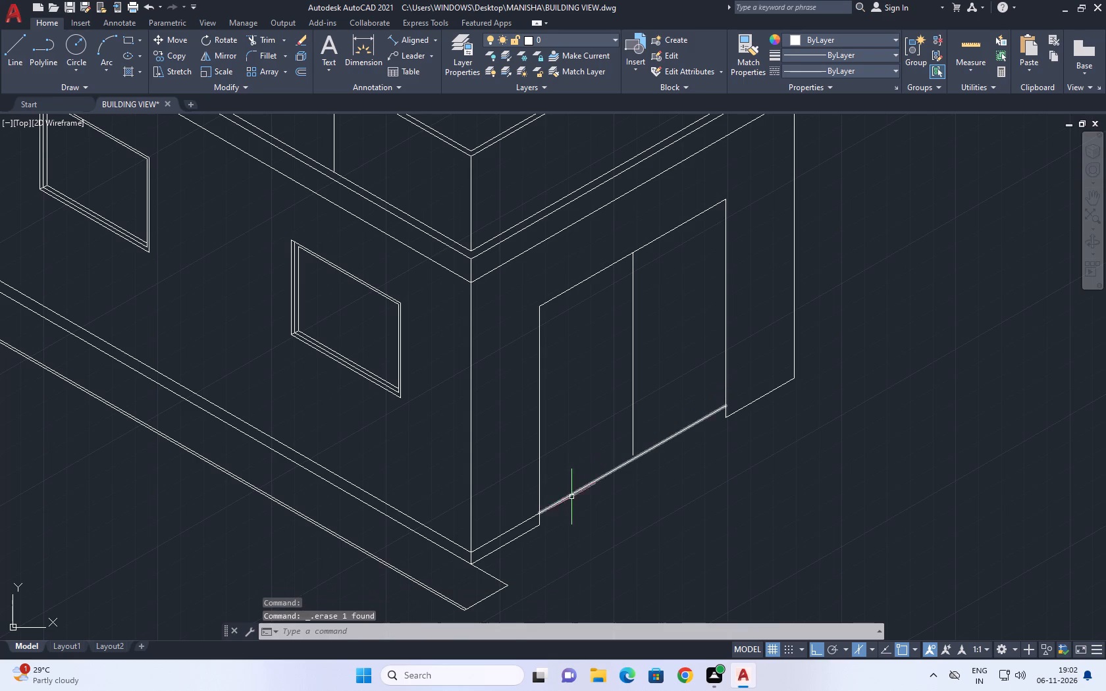
Copy the door opening's bottom line 4.5" straight up.
{"action": "left_click_drag", "start_coordinate": [621, 487], "coordinate": [602, 480]}
{"action": "left_click", "coordinate": [579, 459]}
{"action": "type", "text": "co"}
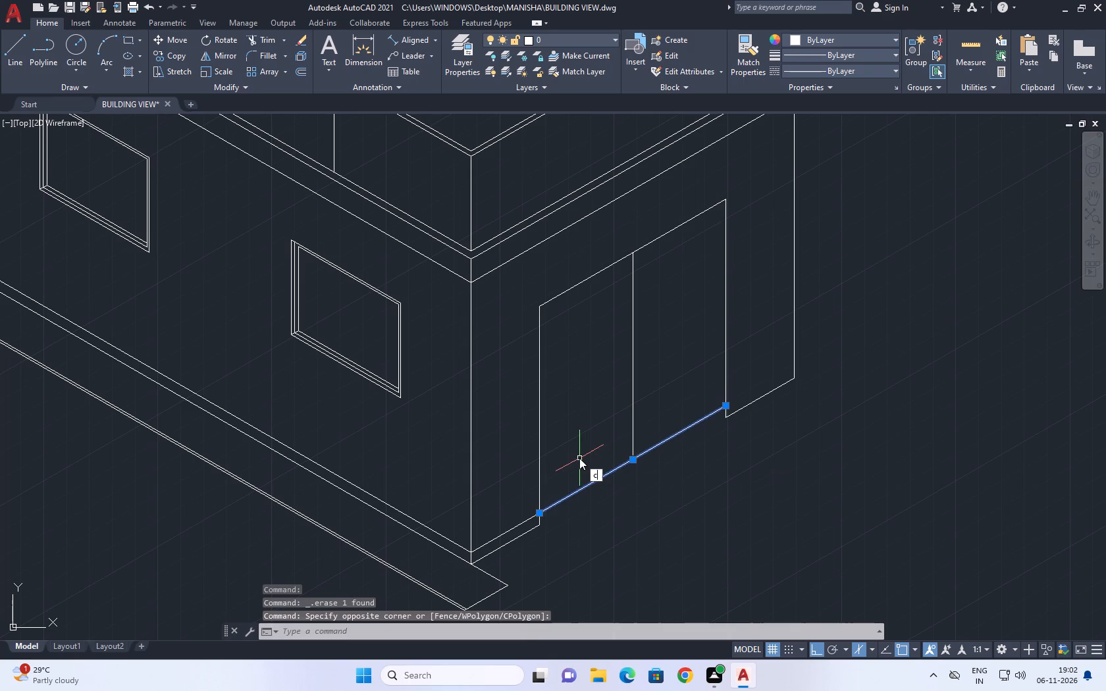
{"action": "key", "text": "space"}
{"action": "left_click", "coordinate": [581, 470]}
{"action": "key", "text": "4"}
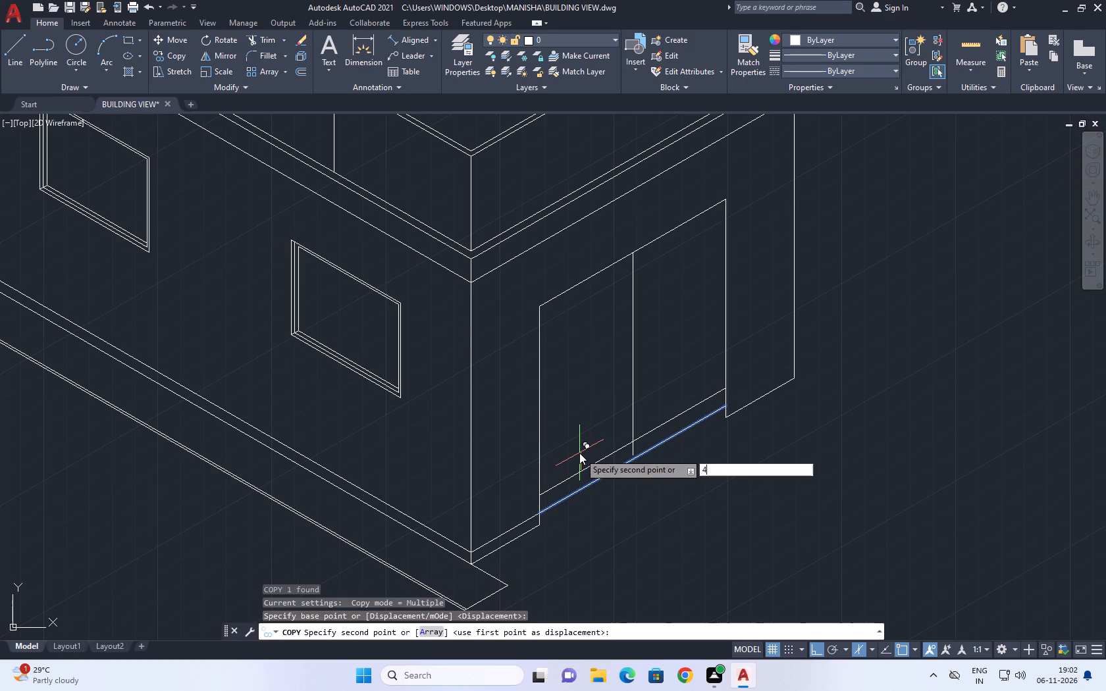
{"action": "type", "text": ".5"}
{"action": "key", "text": "space"}
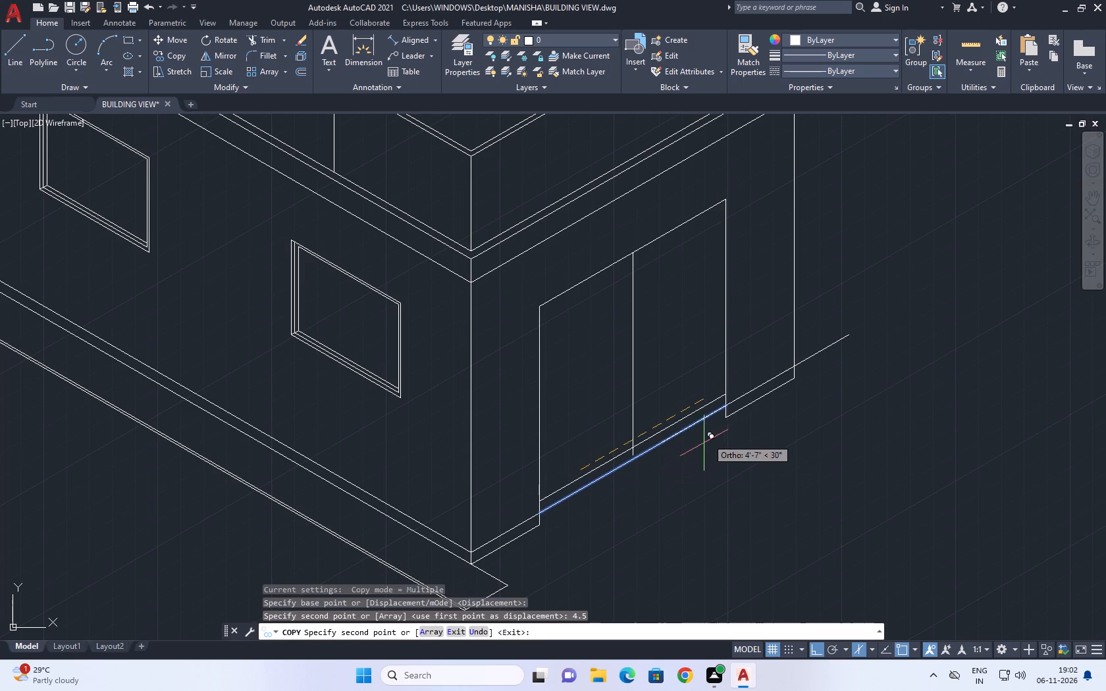
{"action": "key", "text": "grave"}
{"action": "key", "text": "Escape"}
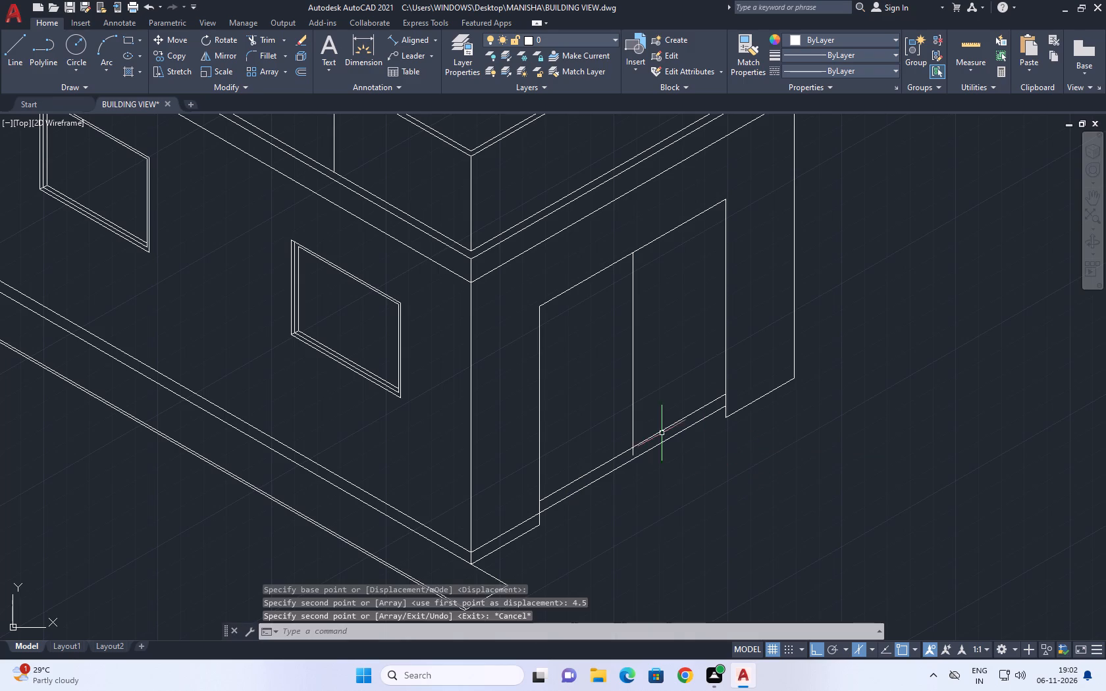
Erase the vertical centre line dividing the door opening.
{"action": "scroll", "coordinate": [637, 421], "scroll_direction": "up", "scroll_amount": 1}
{"action": "left_click", "coordinate": [662, 366]}
{"action": "left_click", "coordinate": [627, 361]}
{"action": "key", "text": "Delete"}
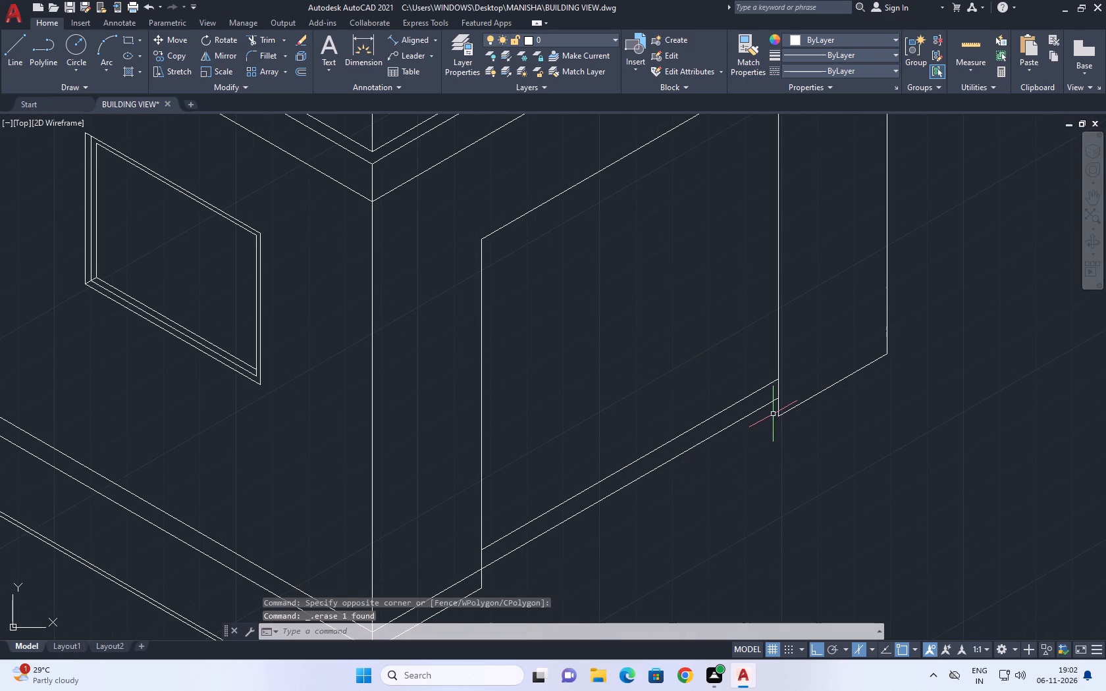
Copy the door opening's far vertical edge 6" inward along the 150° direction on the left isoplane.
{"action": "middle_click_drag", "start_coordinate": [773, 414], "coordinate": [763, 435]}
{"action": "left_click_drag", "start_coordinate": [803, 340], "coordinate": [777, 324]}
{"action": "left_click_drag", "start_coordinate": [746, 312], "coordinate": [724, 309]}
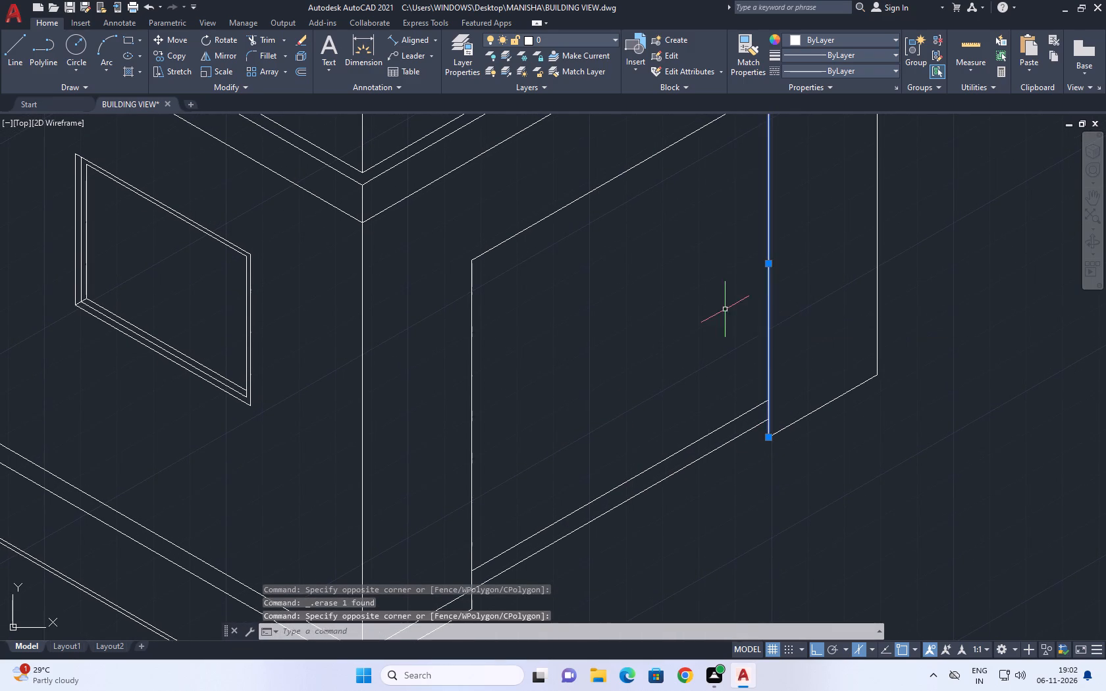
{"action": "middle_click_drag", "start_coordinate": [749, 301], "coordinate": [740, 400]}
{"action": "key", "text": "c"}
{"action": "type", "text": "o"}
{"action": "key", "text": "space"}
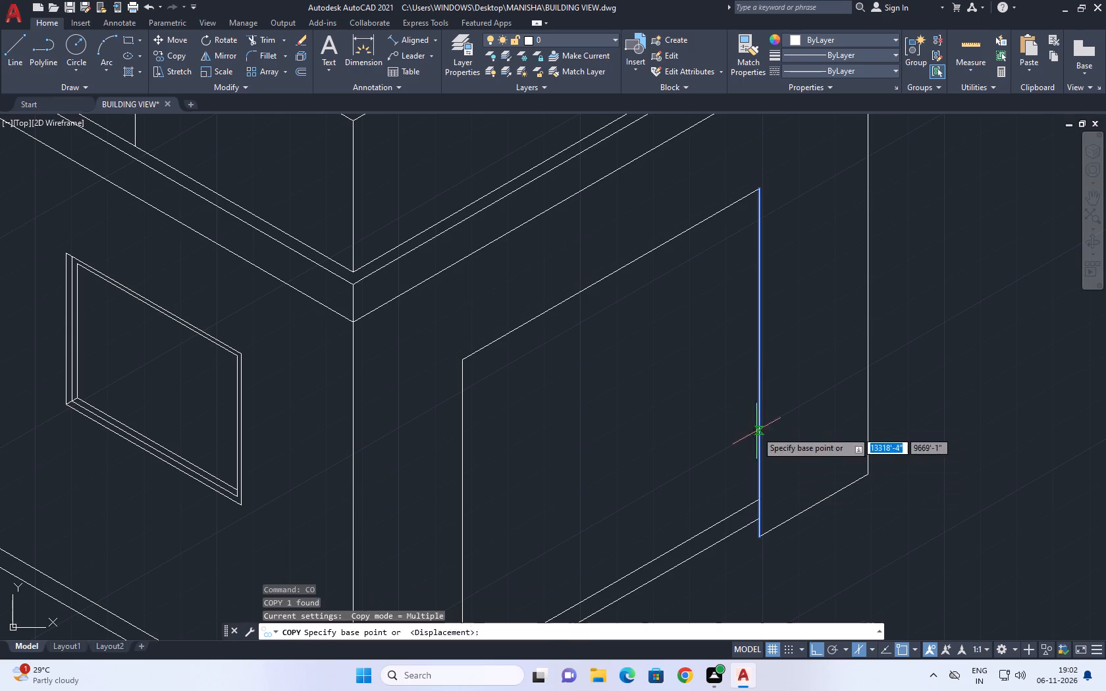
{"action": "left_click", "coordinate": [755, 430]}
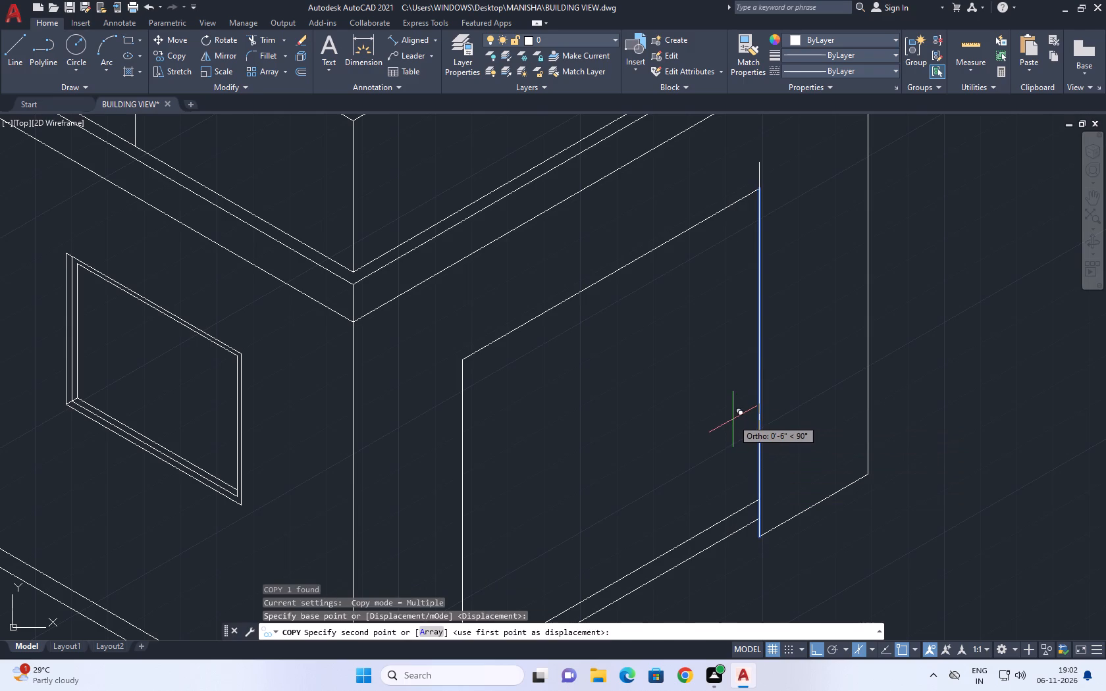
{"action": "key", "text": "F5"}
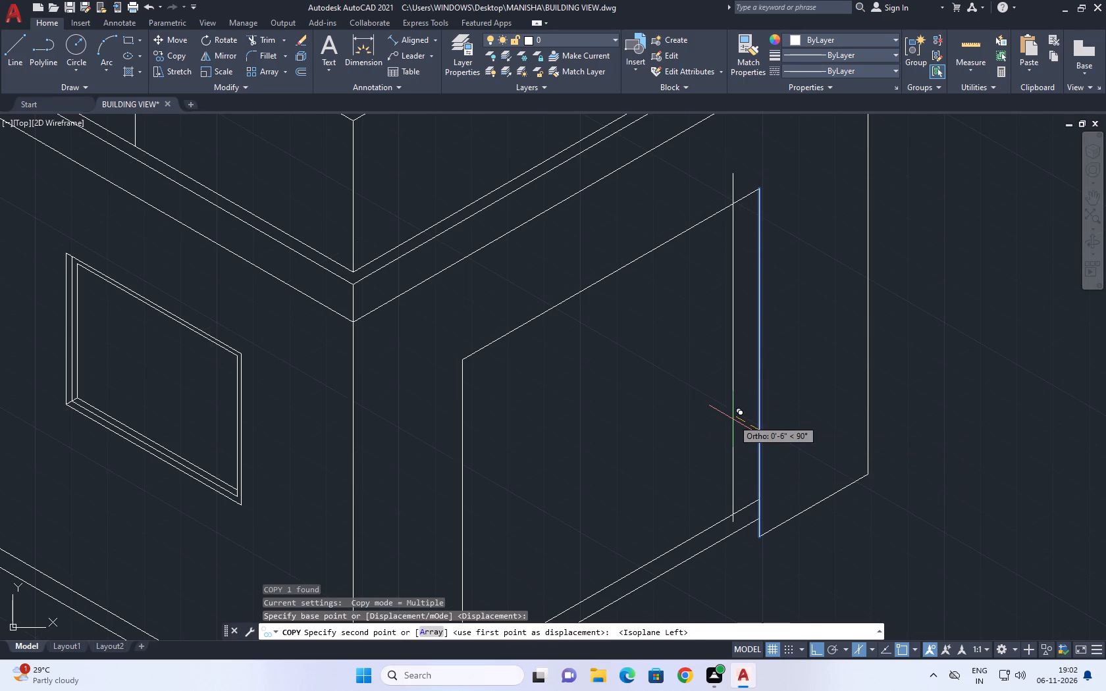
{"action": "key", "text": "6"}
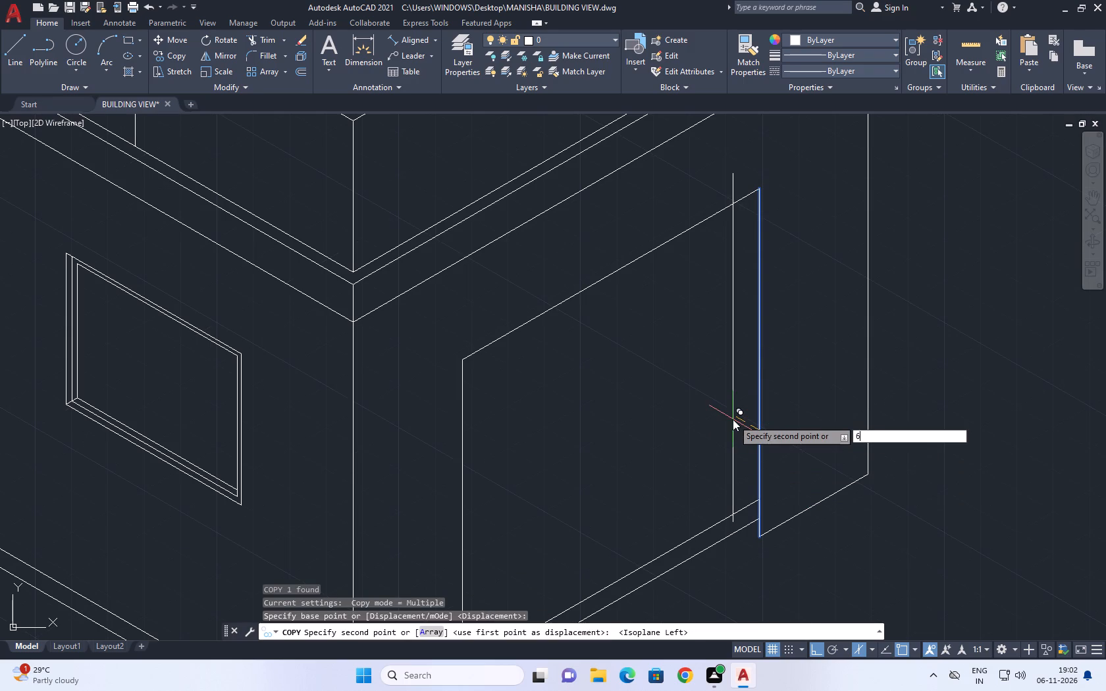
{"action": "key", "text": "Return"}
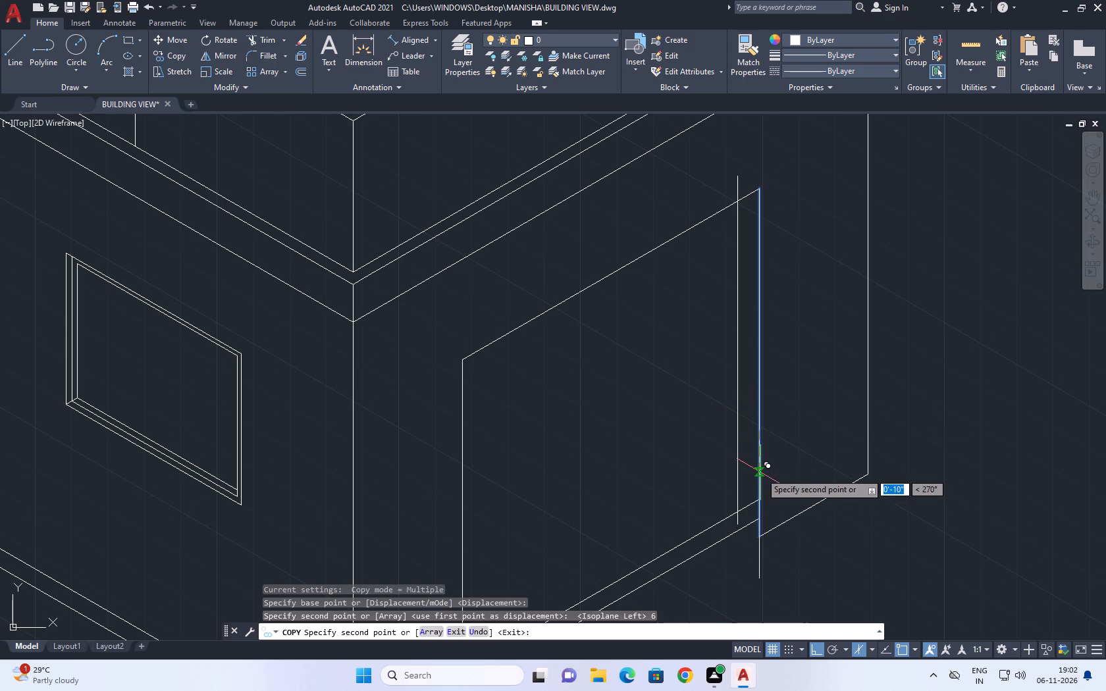
Undo the 6" copy and copy the door opening's far vertical edge 2" inward along 150° on the left isoplane.
{"action": "key", "text": "ctrl+z"}
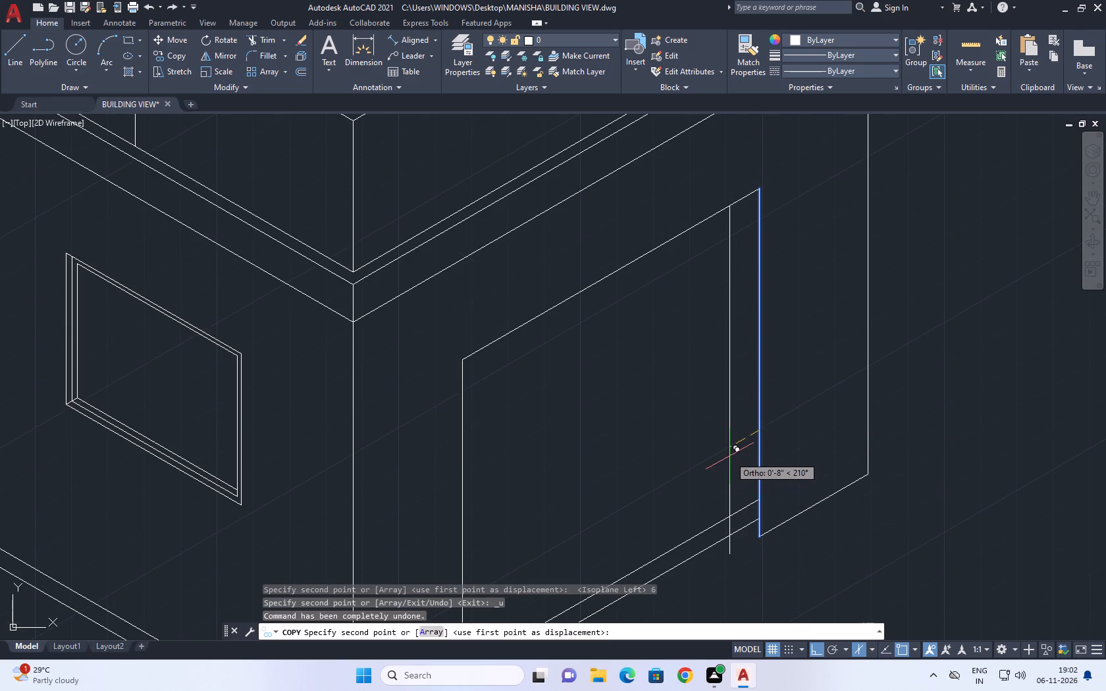
{"action": "key", "text": "F5"}
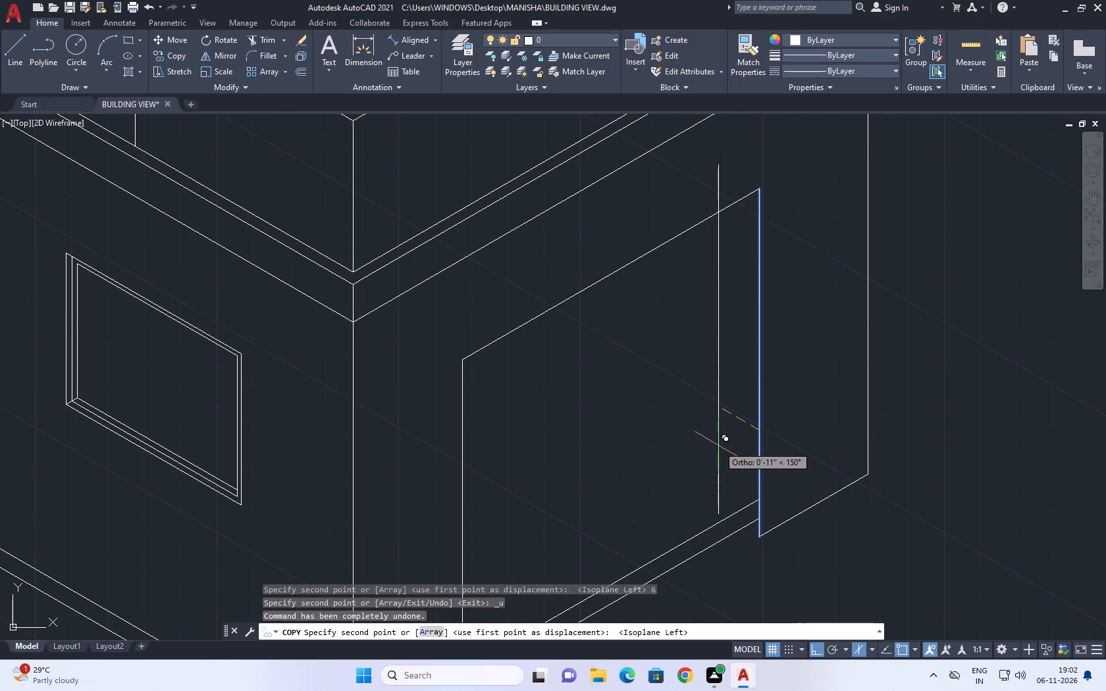
{"action": "type", "text": "0.1"}
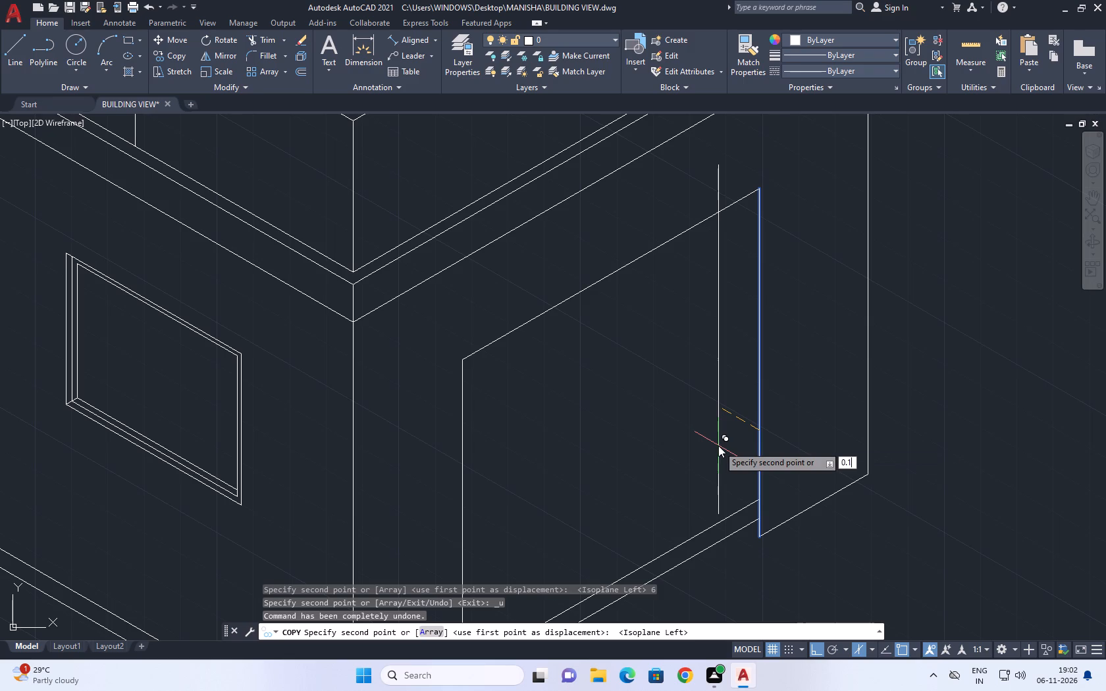
{"action": "key", "text": "BackSpace"}
{"action": "key", "text": "BackSpace"}
{"action": "key", "text": "BackSpace"}
{"action": "key", "text": "2"}
{"action": "key", "text": "Return"}
{"action": "key", "text": "space"}
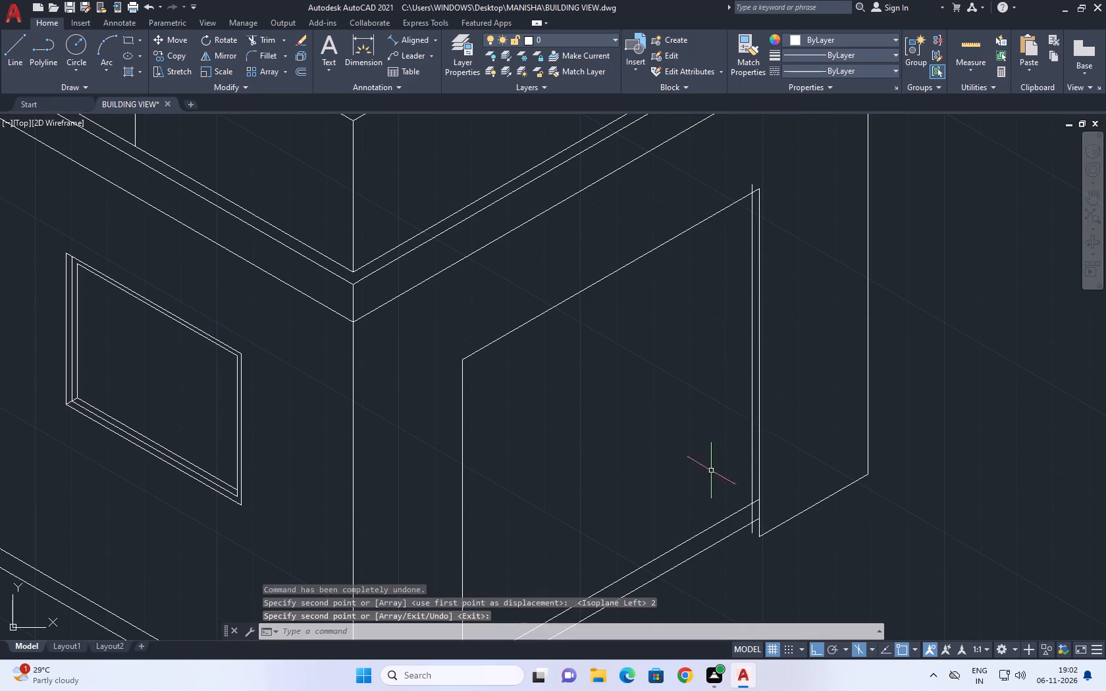
Trim the copied inner vertical edge and the threshold's upper line to a clean corner at the bottom of the door opening.
{"action": "middle_click_drag", "start_coordinate": [720, 562], "coordinate": [675, 520]}
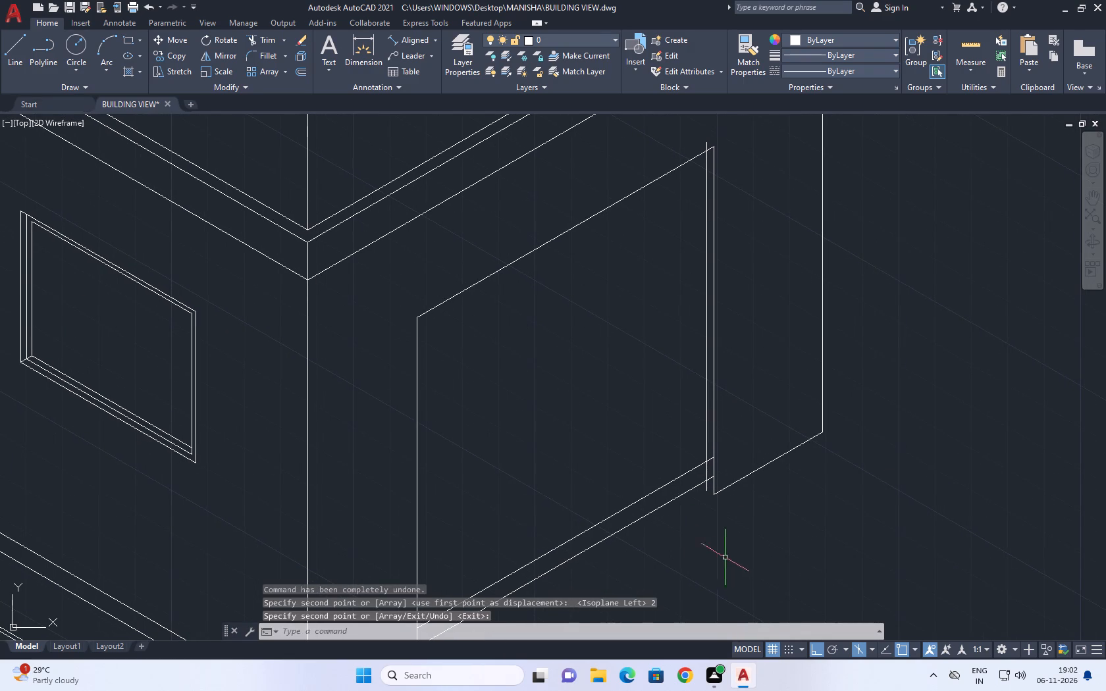
{"action": "middle_click_drag", "start_coordinate": [726, 567], "coordinate": [664, 507]}
{"action": "scroll", "coordinate": [721, 567], "scroll_direction": "down", "scroll_amount": 1}
{"action": "middle_click_drag", "start_coordinate": [623, 493], "coordinate": [627, 521]}
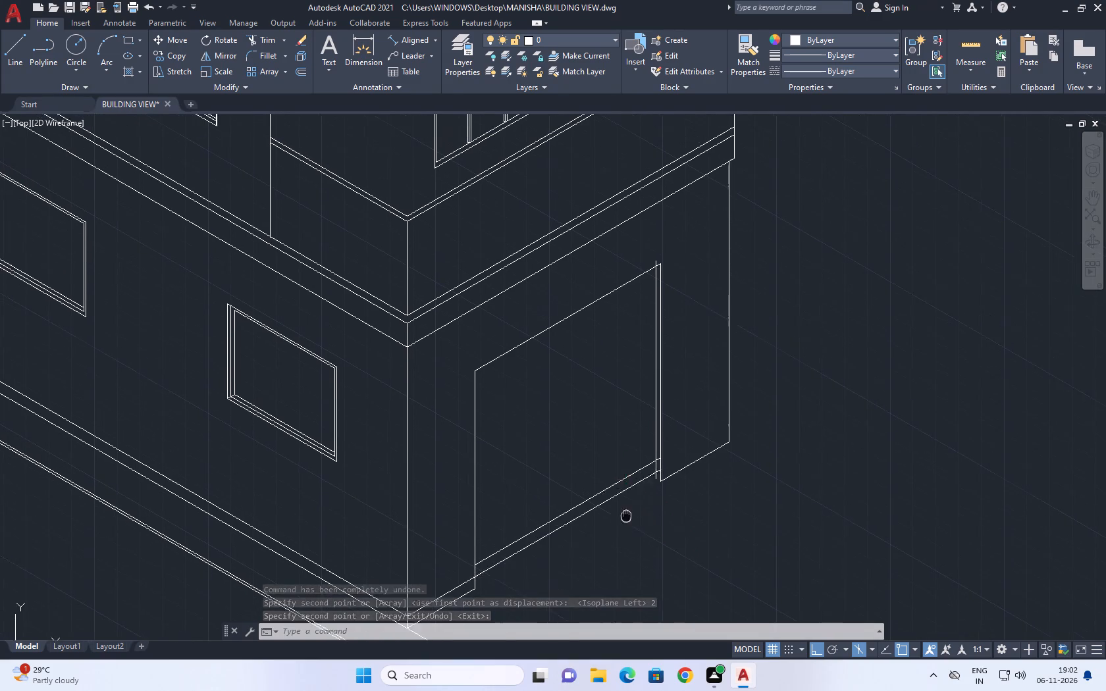
{"action": "middle_click_drag", "start_coordinate": [627, 521], "coordinate": [627, 525]}
{"action": "middle_click_drag", "start_coordinate": [693, 618], "coordinate": [610, 430]}
{"action": "middle_click_drag", "start_coordinate": [572, 316], "coordinate": [621, 469]}
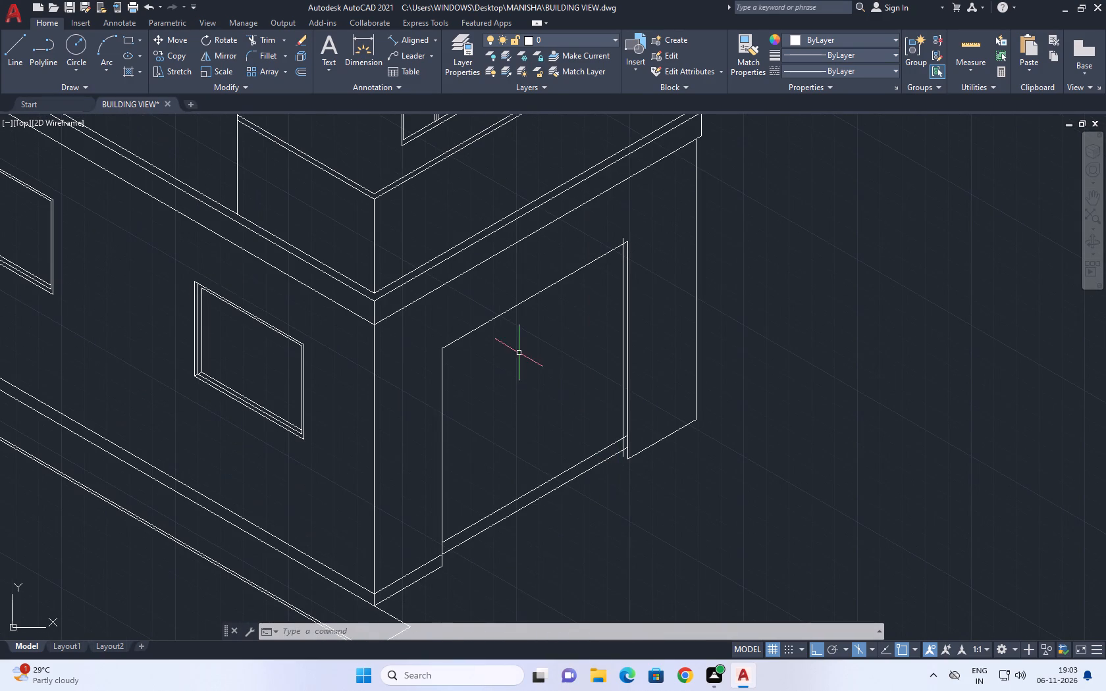
{"action": "left_click", "coordinate": [259, 42]}
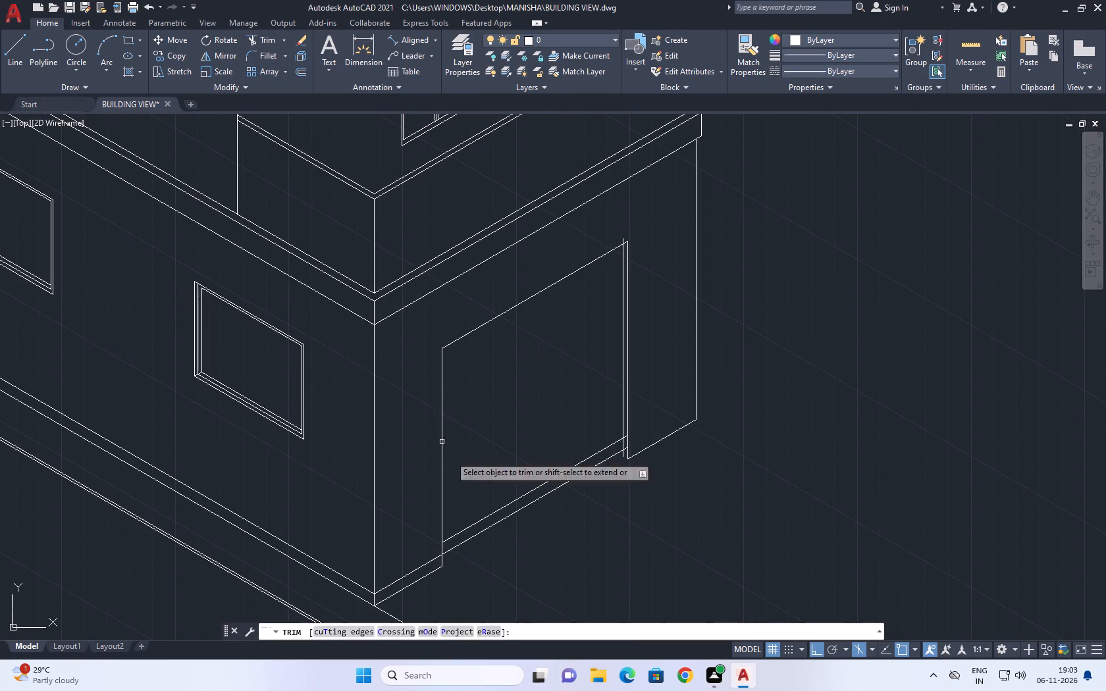
{"action": "scroll", "coordinate": [573, 507], "scroll_direction": "up", "scroll_amount": 1}
{"action": "scroll", "coordinate": [654, 423], "scroll_direction": "up", "scroll_amount": 3}
{"action": "left_click", "coordinate": [649, 424]}
{"action": "left_click", "coordinate": [634, 439]}
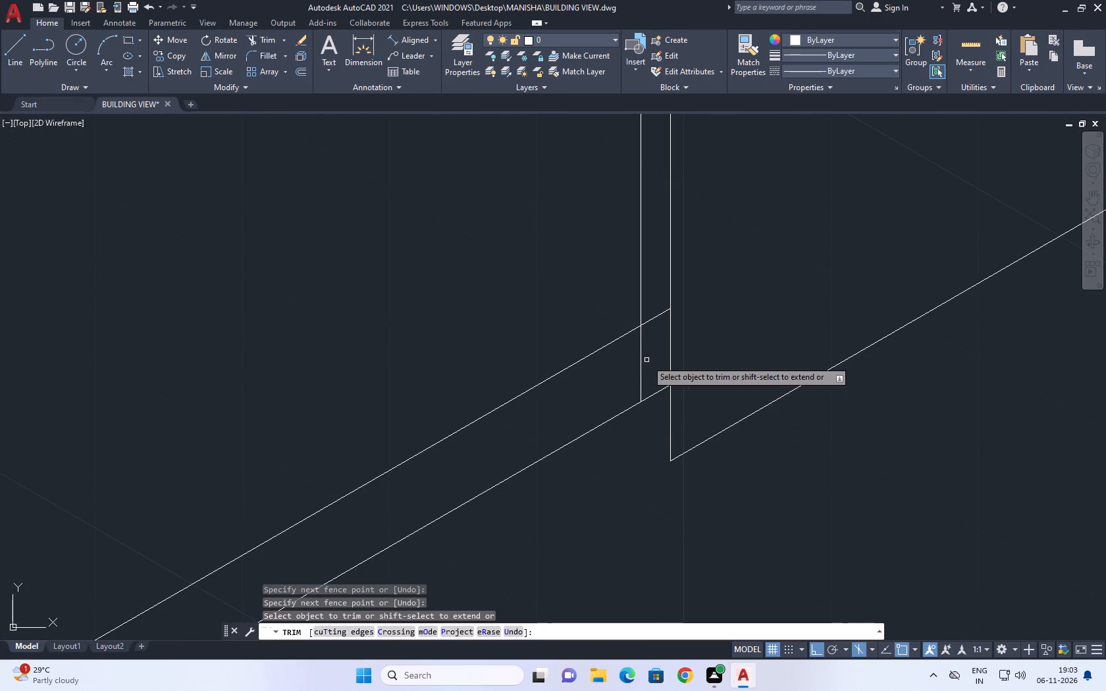
{"action": "left_click", "coordinate": [646, 360]}
{"action": "left_click", "coordinate": [630, 380]}
{"action": "left_click", "coordinate": [655, 318]}
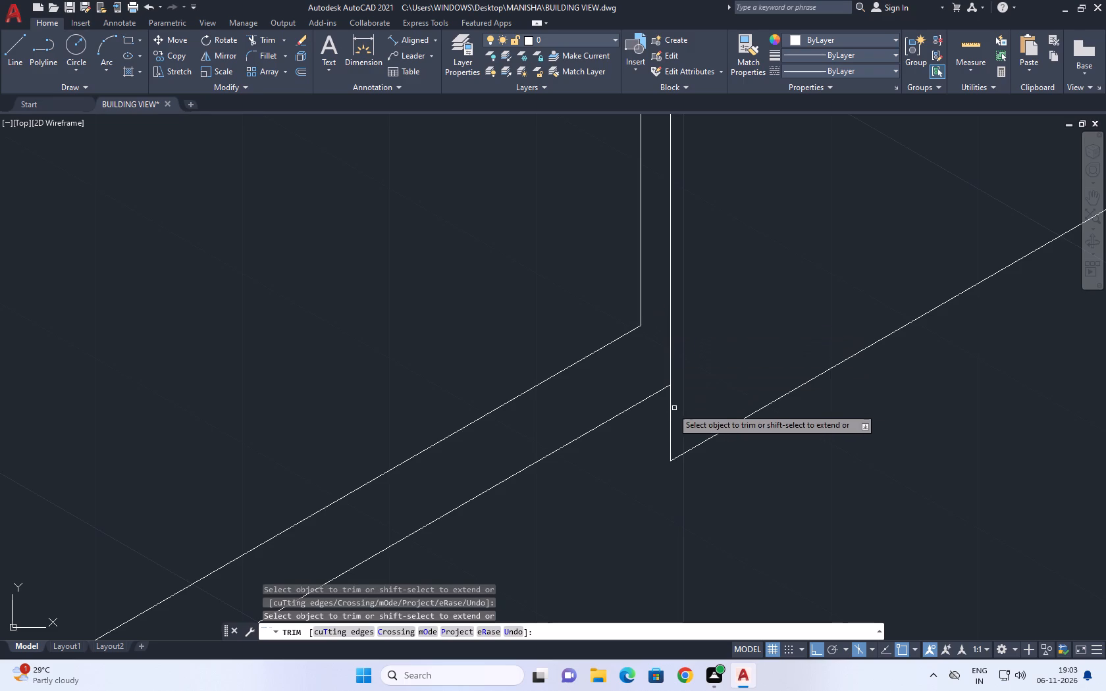
Trim the part of the inner vertical edge that projects above the door opening's top line.
{"action": "scroll", "coordinate": [656, 496], "scroll_direction": "down", "scroll_amount": 4}
{"action": "middle_click_drag", "start_coordinate": [754, 220], "coordinate": [761, 275]}
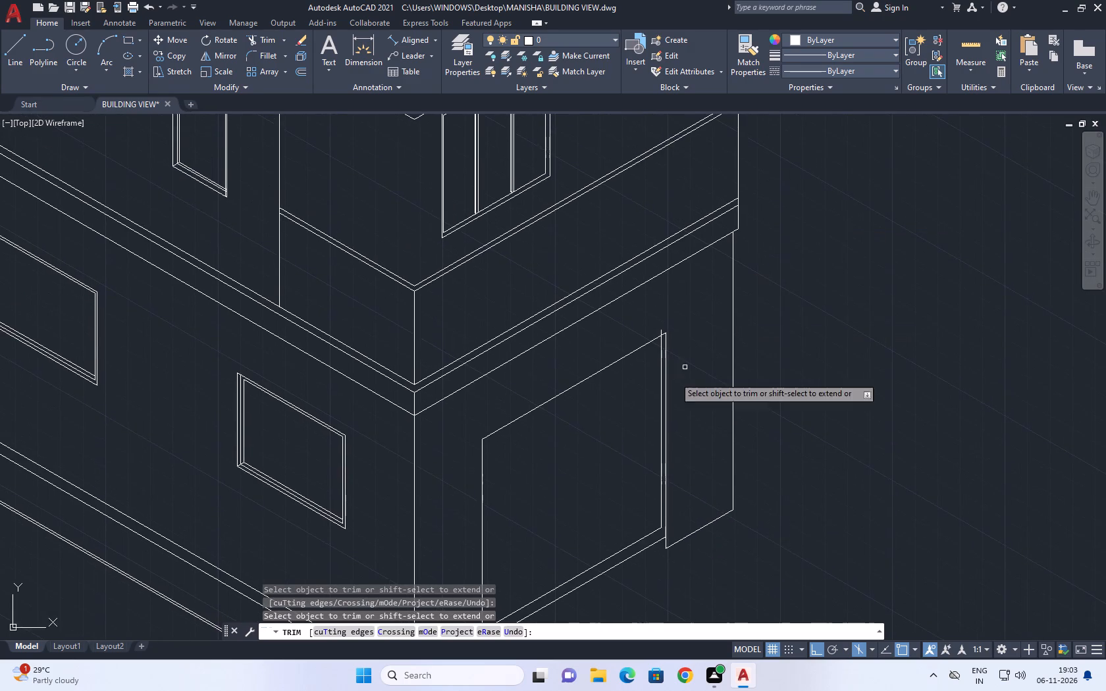
{"action": "scroll", "coordinate": [658, 350], "scroll_direction": "up", "scroll_amount": 6}
{"action": "left_click", "coordinate": [703, 228]}
{"action": "left_click_drag", "start_coordinate": [600, 270], "coordinate": [592, 280]}
{"action": "right_click", "coordinate": [618, 251]}
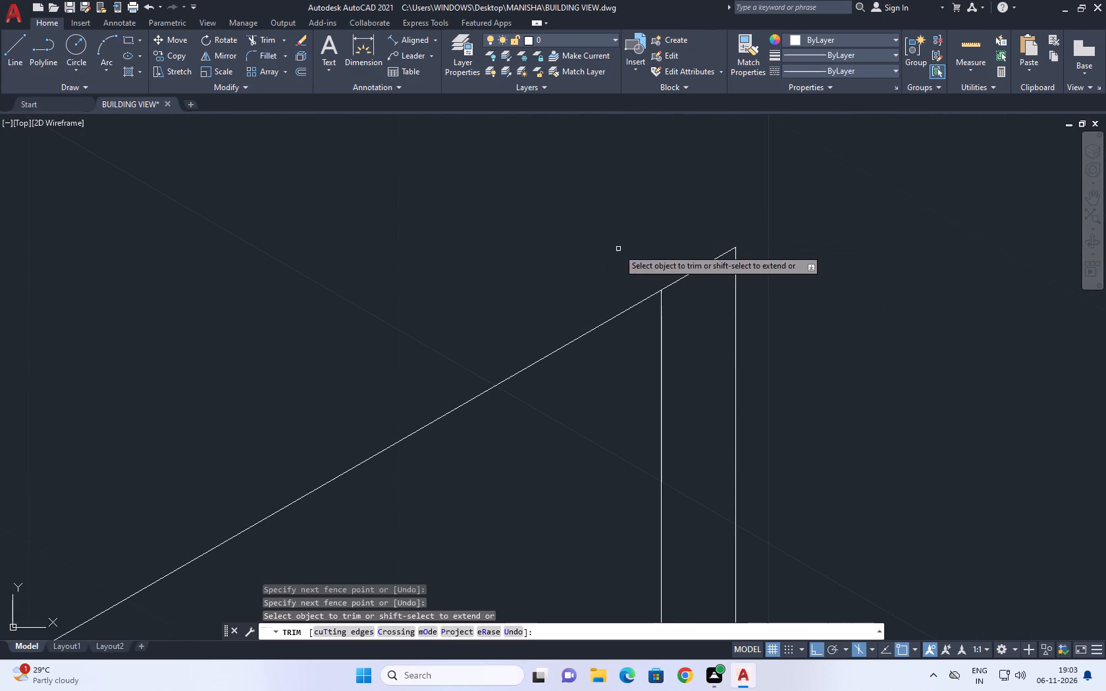
{"action": "left_click", "coordinate": [652, 282]}
Copy the door opening's top line straight down as a 7-item array fitted to the height of the threshold's upper line.
{"action": "scroll", "coordinate": [664, 295], "scroll_direction": "down", "scroll_amount": 2}
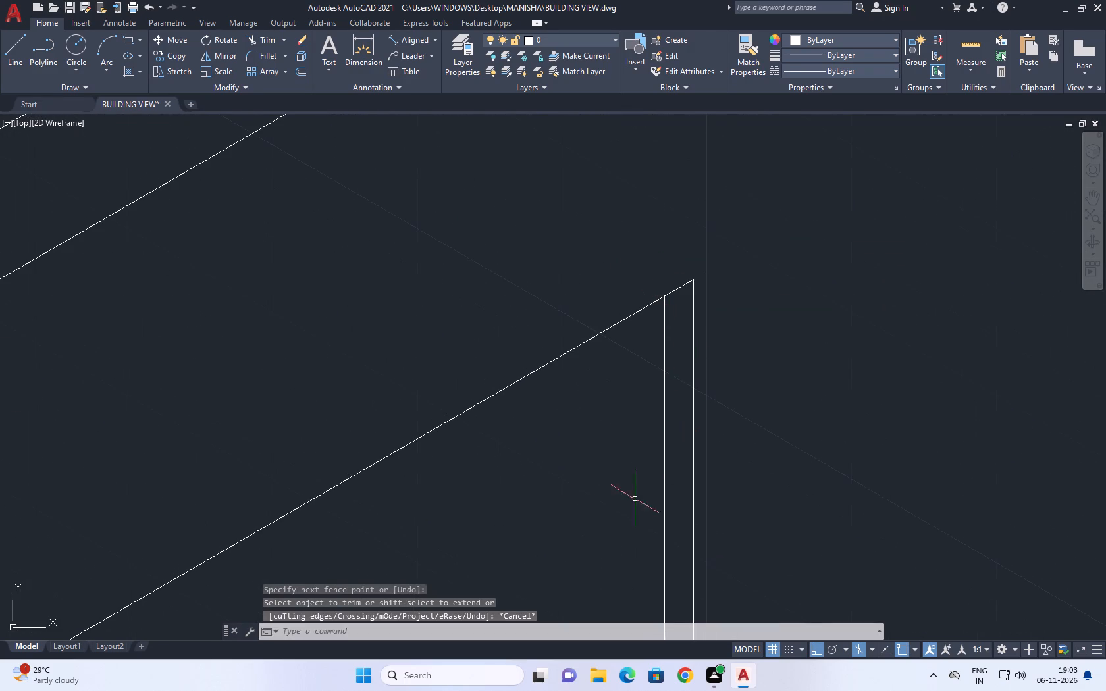
{"action": "middle_click_drag", "start_coordinate": [609, 511], "coordinate": [653, 387]}
{"action": "scroll", "coordinate": [669, 350], "scroll_direction": "up", "scroll_amount": 1}
{"action": "scroll", "coordinate": [673, 347], "scroll_direction": "down", "scroll_amount": 4}
{"action": "middle_click_drag", "start_coordinate": [675, 445], "coordinate": [692, 376]}
{"action": "scroll", "coordinate": [692, 376], "scroll_direction": "down", "scroll_amount": 2}
{"action": "left_click", "coordinate": [660, 333]}
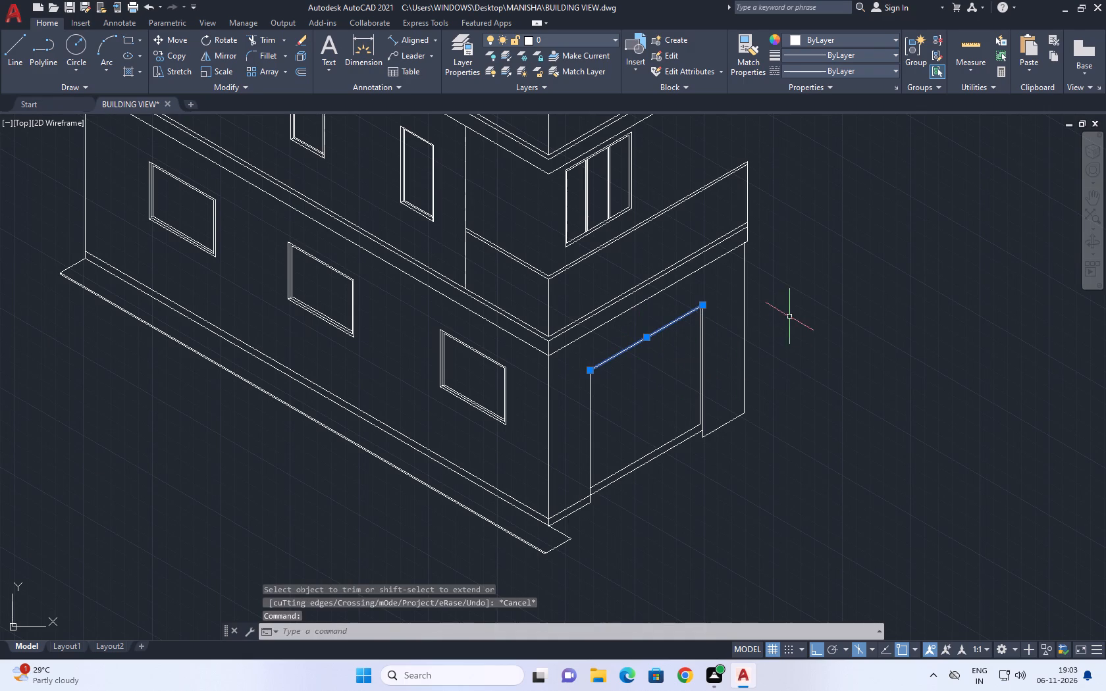
{"action": "right_click", "coordinate": [814, 295]}
{"action": "left_click", "coordinate": [772, 317]}
{"action": "left_click", "coordinate": [766, 338]}
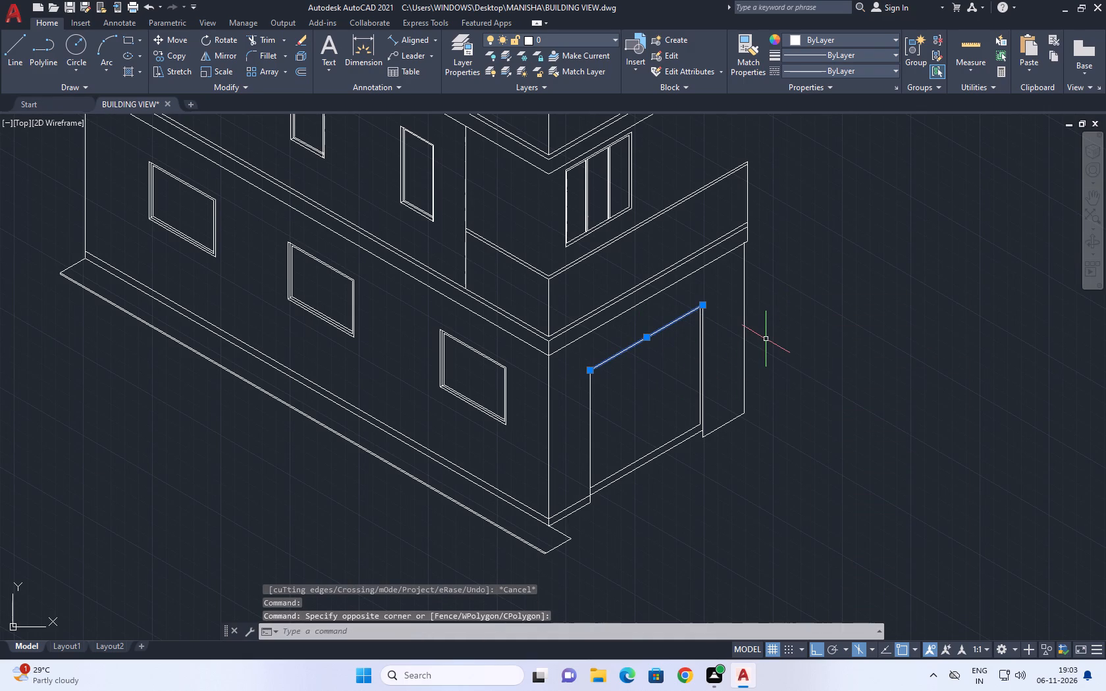
{"action": "key", "text": "c"}
{"action": "key", "text": "o"}
{"action": "key", "text": "space"}
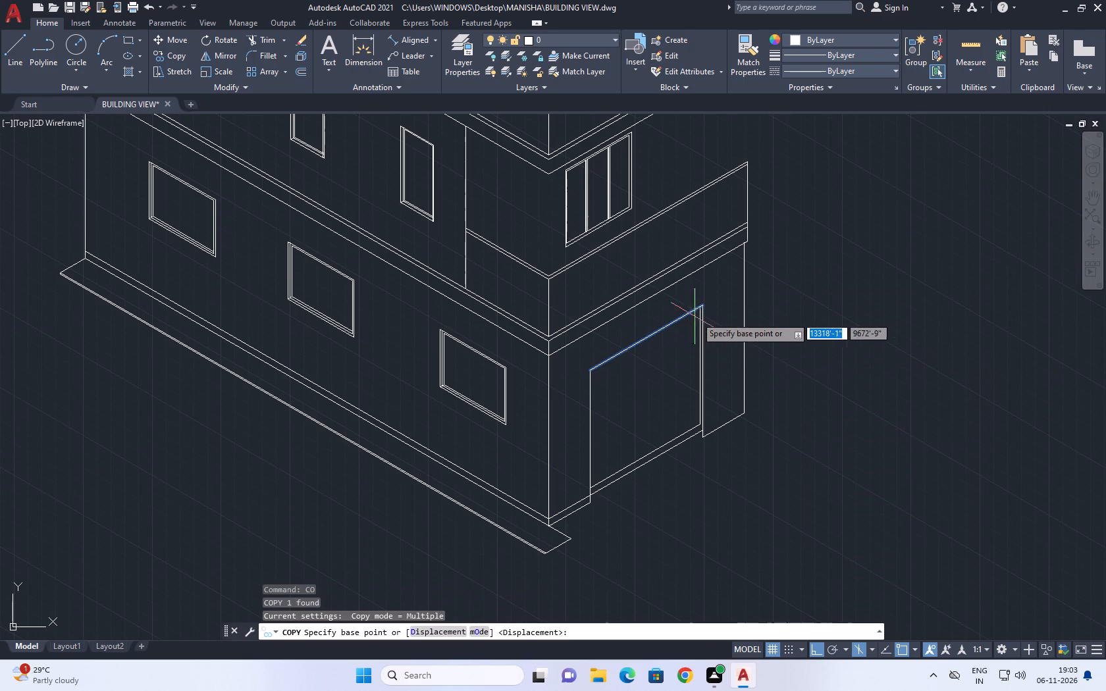
{"action": "scroll", "coordinate": [703, 313], "scroll_direction": "up", "scroll_amount": 2}
{"action": "left_click", "coordinate": [702, 296]}
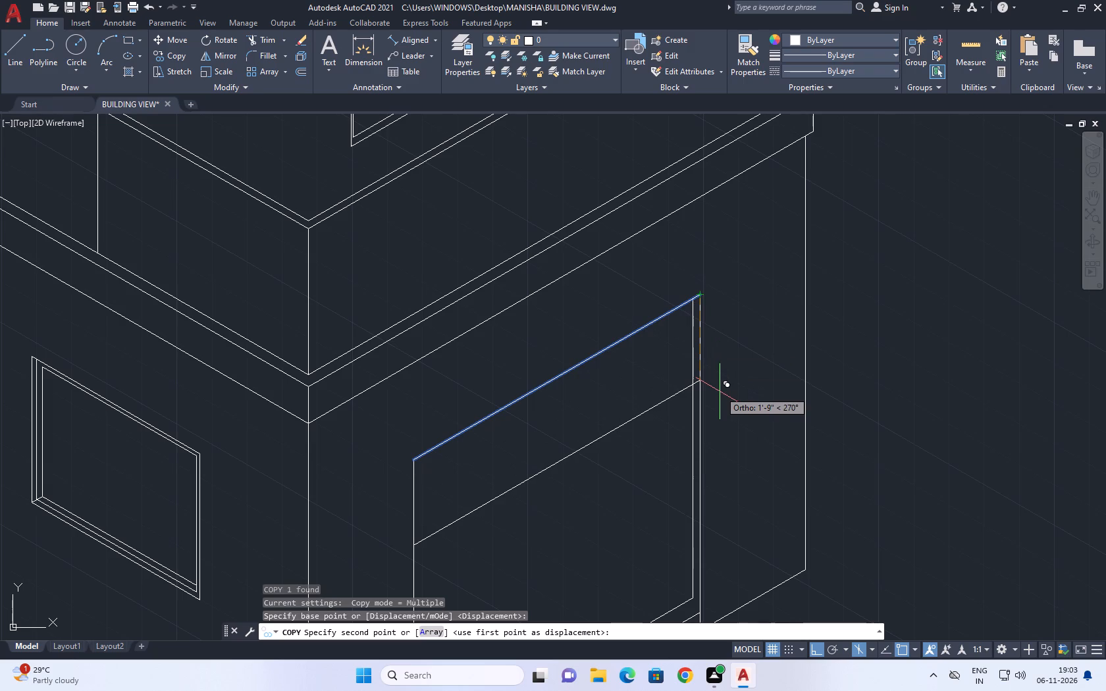
{"action": "key", "text": "a"}
{"action": "type", "text": "r"}
{"action": "key", "text": "space"}
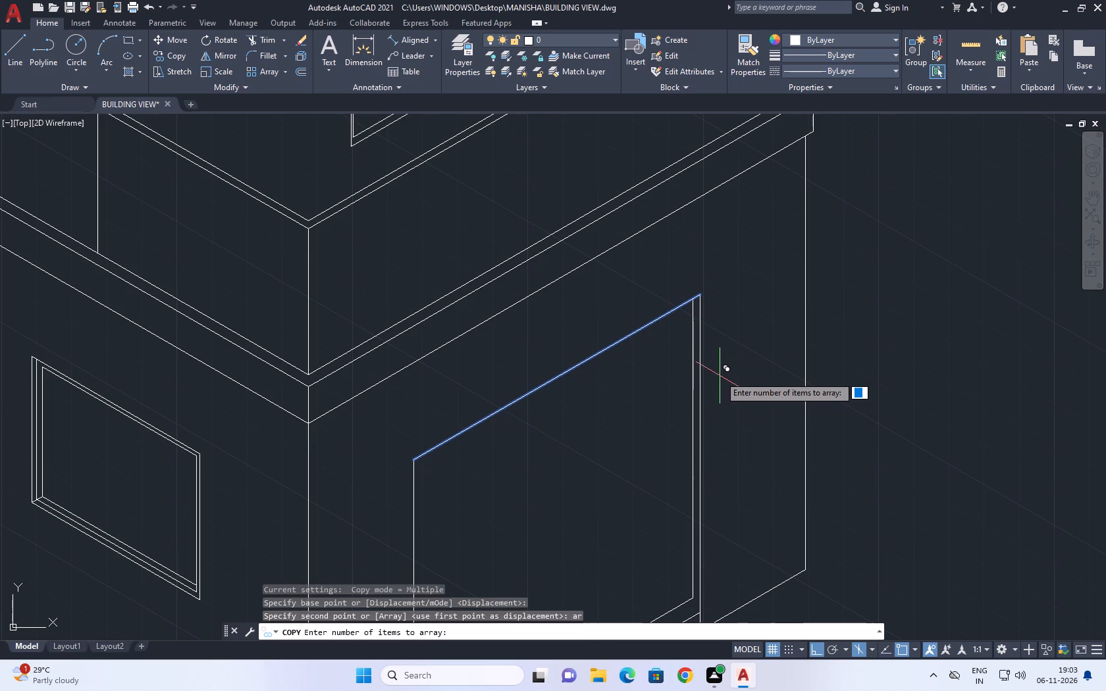
{"action": "type", "text": "7"}
{"action": "key", "text": "space"}
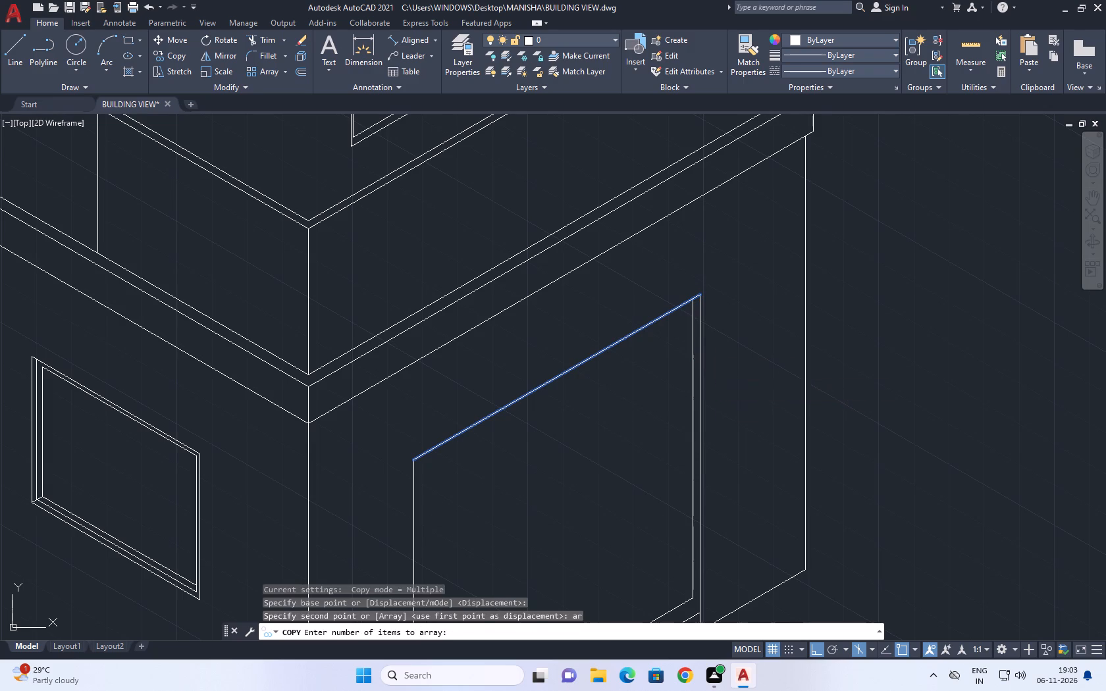
{"action": "type", "text": "f"}
{"action": "key", "text": "space"}
{"action": "scroll", "coordinate": [710, 365], "scroll_direction": "down", "scroll_amount": 2}
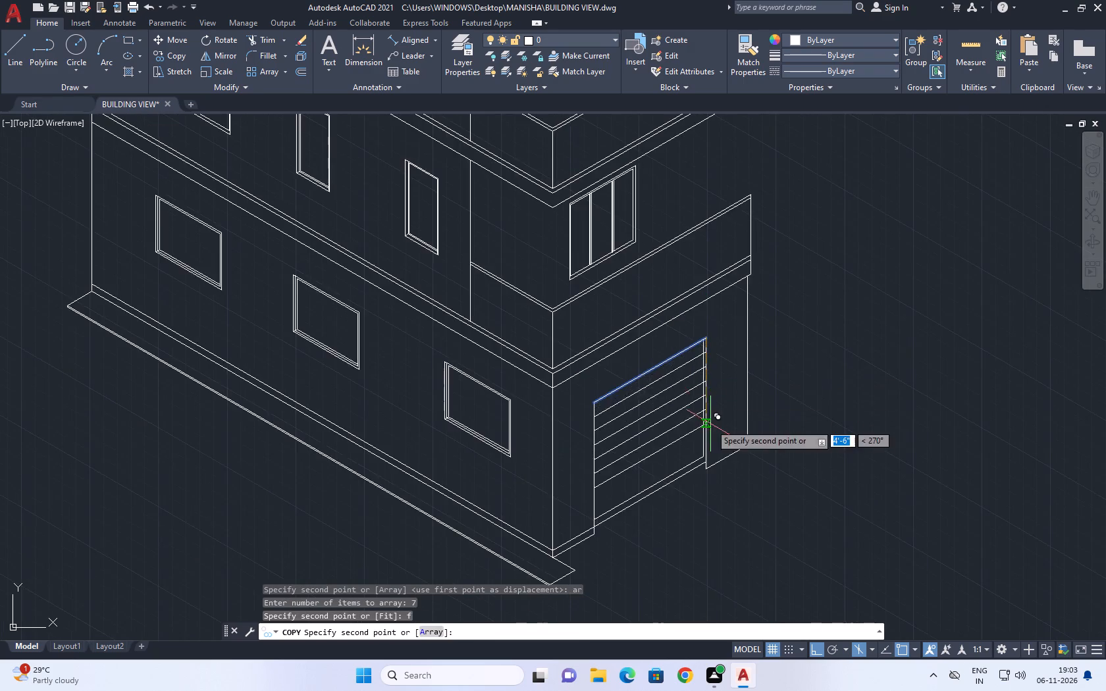
{"action": "scroll", "coordinate": [710, 424], "scroll_direction": "up", "scroll_amount": 1}
{"action": "middle_click_drag", "start_coordinate": [730, 472], "coordinate": [708, 394]}
{"action": "scroll", "coordinate": [674, 403], "scroll_direction": "up", "scroll_amount": 2}
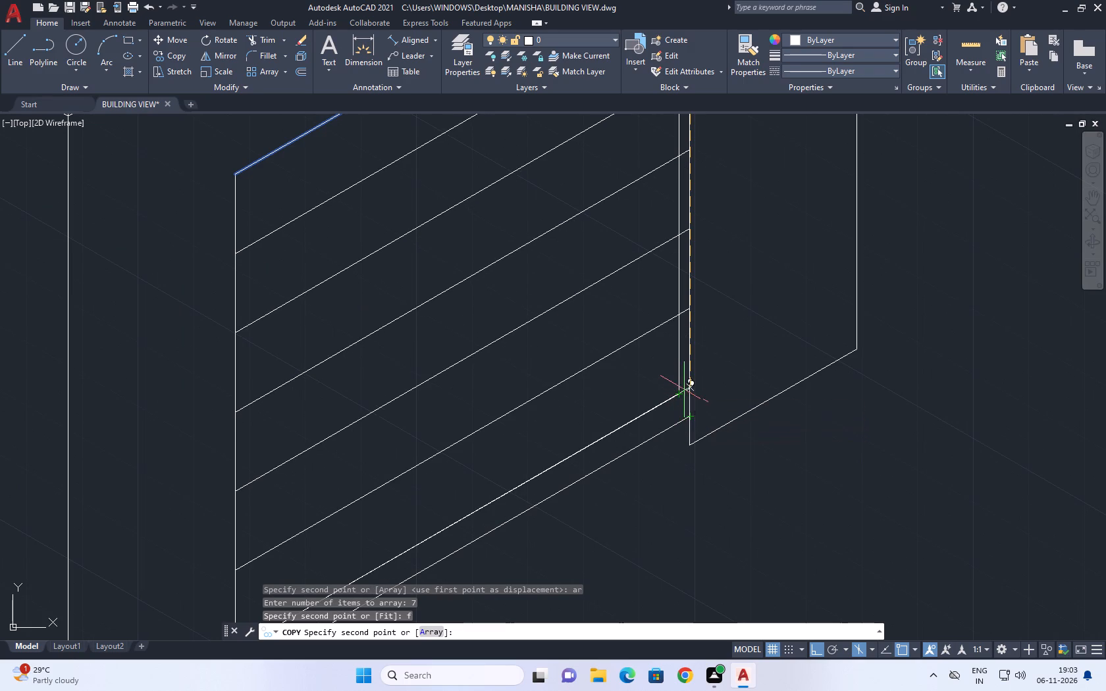
{"action": "left_click", "coordinate": [689, 388]}
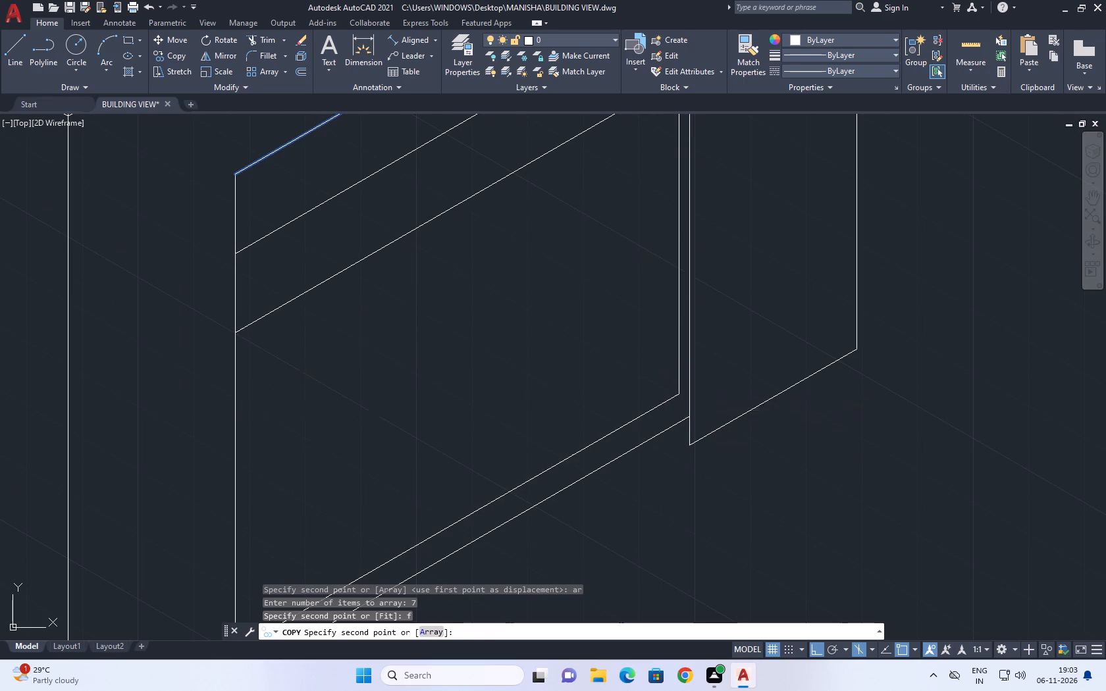
{"action": "key", "text": "space"}
Erase the lowest arrayed line that nearly overlaps the threshold's upper line.
{"action": "left_click", "coordinate": [666, 405]}
{"action": "left_click", "coordinate": [670, 404]}
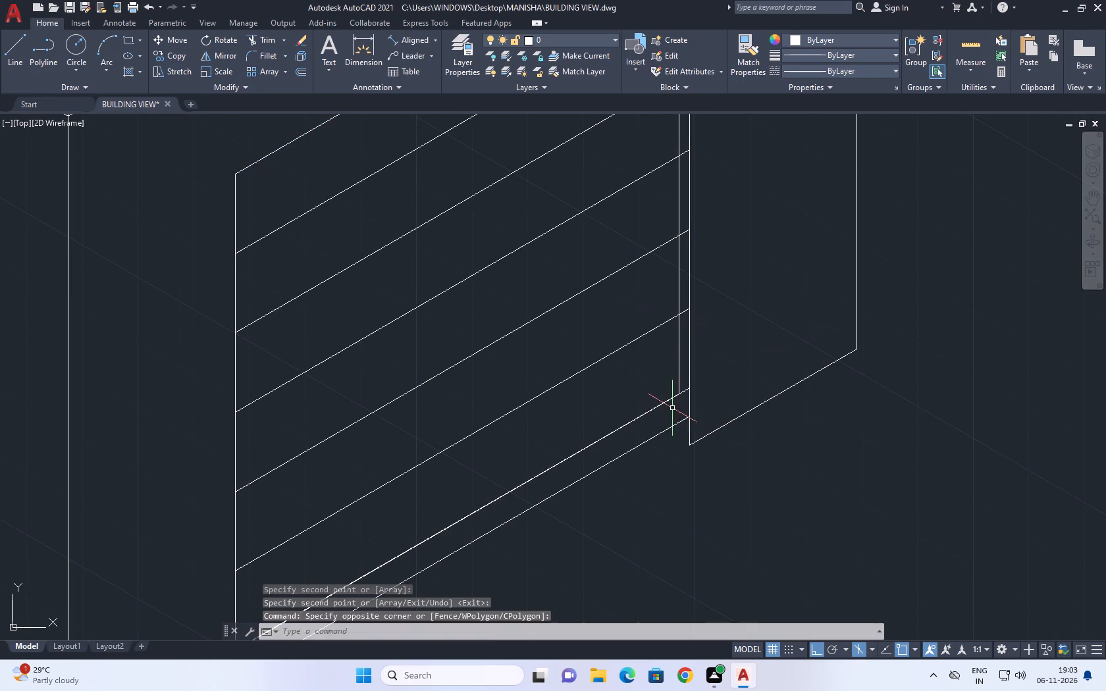
{"action": "scroll", "coordinate": [679, 396], "scroll_direction": "up", "scroll_amount": 3}
{"action": "left_click", "coordinate": [698, 383]}
{"action": "left_click_drag", "start_coordinate": [693, 408], "coordinate": [691, 418]}
{"action": "left_click_drag", "start_coordinate": [693, 417], "coordinate": [700, 421]}
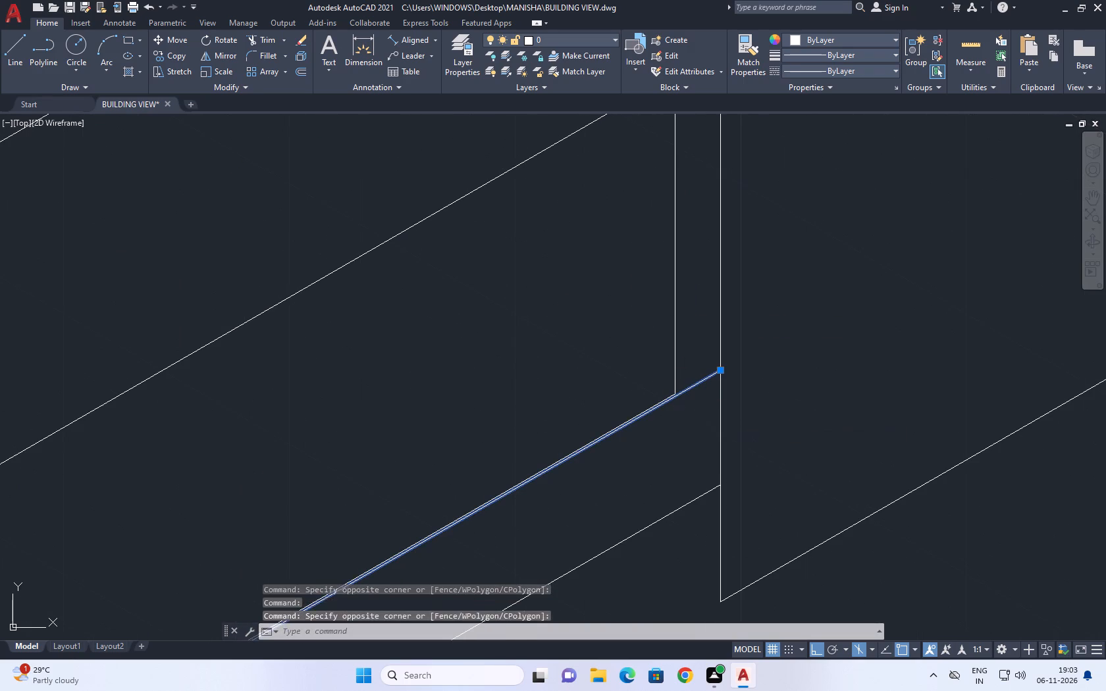
{"action": "key", "text": "Delete"}
Trim the ends of the door's slat lines between the two far vertical frame edges.
{"action": "scroll", "coordinate": [702, 409], "scroll_direction": "down", "scroll_amount": 5}
{"action": "middle_click_drag", "start_coordinate": [708, 324], "coordinate": [720, 348]}
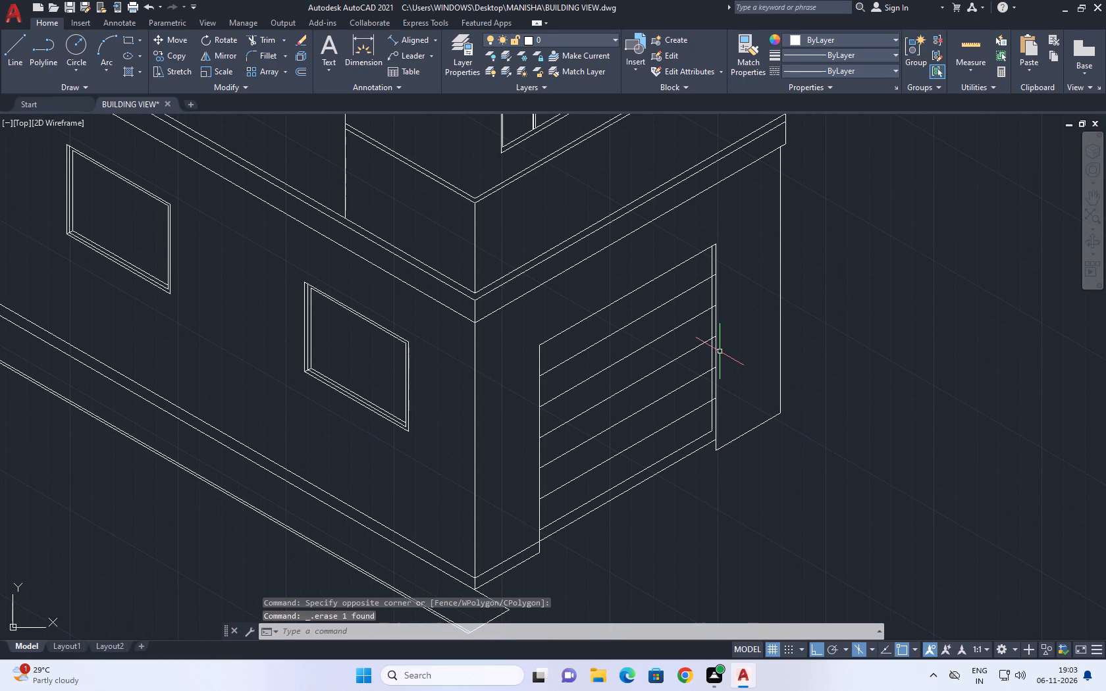
{"action": "type", "text": "tr"}
{"action": "key", "text": "space"}
{"action": "scroll", "coordinate": [705, 320], "scroll_direction": "up", "scroll_amount": 1}
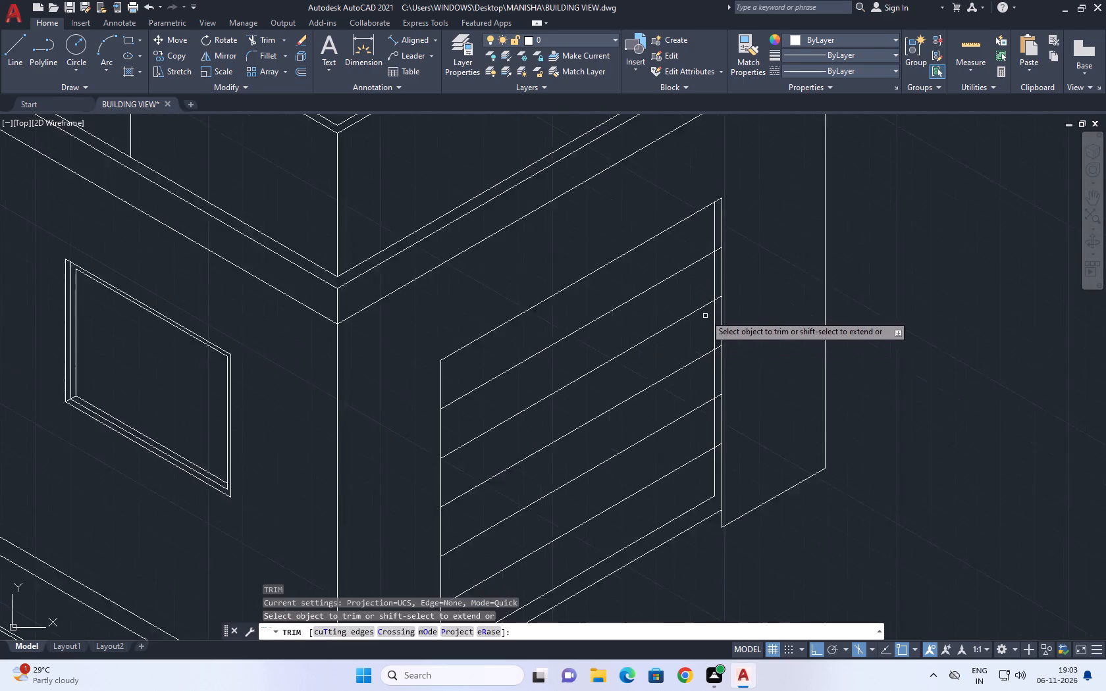
{"action": "scroll", "coordinate": [705, 315], "scroll_direction": "up", "scroll_amount": 1}
{"action": "scroll", "coordinate": [725, 209], "scroll_direction": "up", "scroll_amount": 2}
{"action": "left_click", "coordinate": [725, 209]}
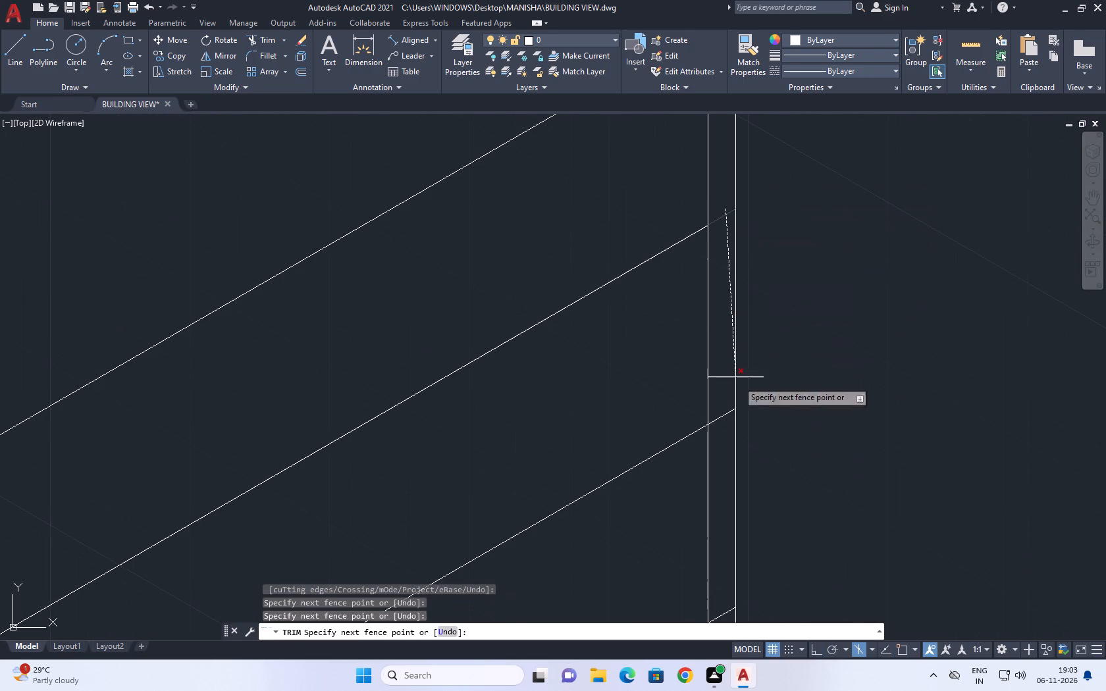
{"action": "middle_click_drag", "start_coordinate": [737, 515], "coordinate": [701, 270]}
{"action": "scroll", "coordinate": [696, 253], "scroll_direction": "down", "scroll_amount": 2}
{"action": "scroll", "coordinate": [697, 483], "scroll_direction": "up", "scroll_amount": 1}
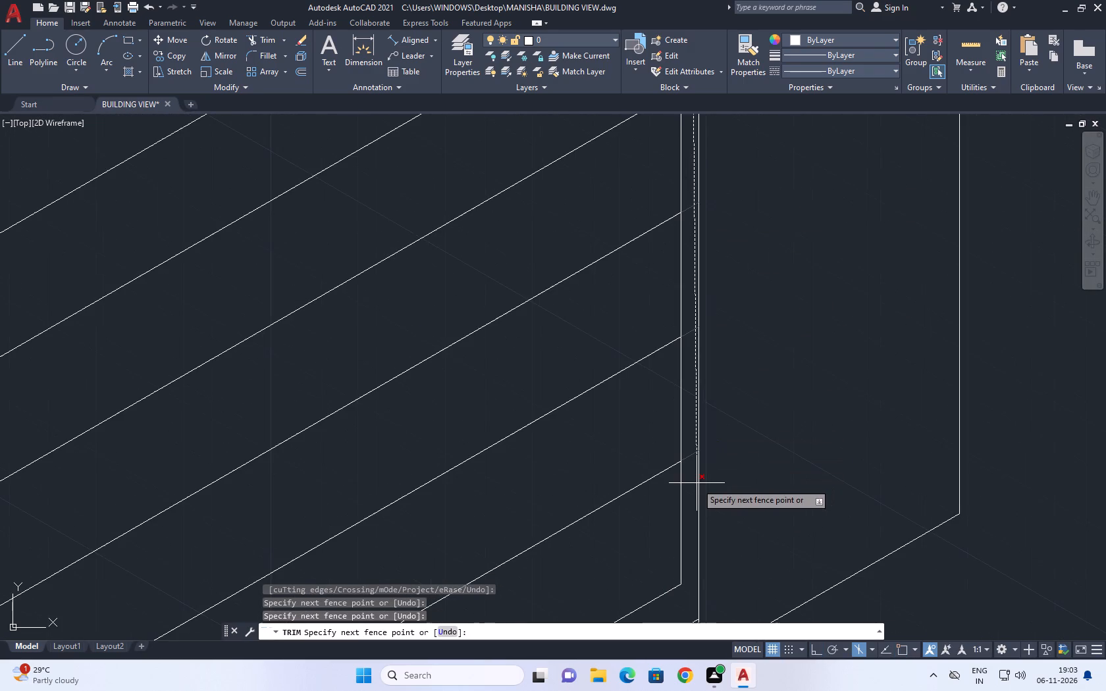
{"action": "left_click", "coordinate": [692, 474]}
{"action": "scroll", "coordinate": [695, 434], "scroll_direction": "down", "scroll_amount": 2}
{"action": "key", "text": "space"}
Examine the slatted garage door close up and in the context of the whole building.
{"action": "middle_click_drag", "start_coordinate": [731, 263], "coordinate": [717, 328]}
{"action": "middle_click_drag", "start_coordinate": [717, 359], "coordinate": [671, 396]}
{"action": "middle_click_drag", "start_coordinate": [671, 491], "coordinate": [583, 290]}
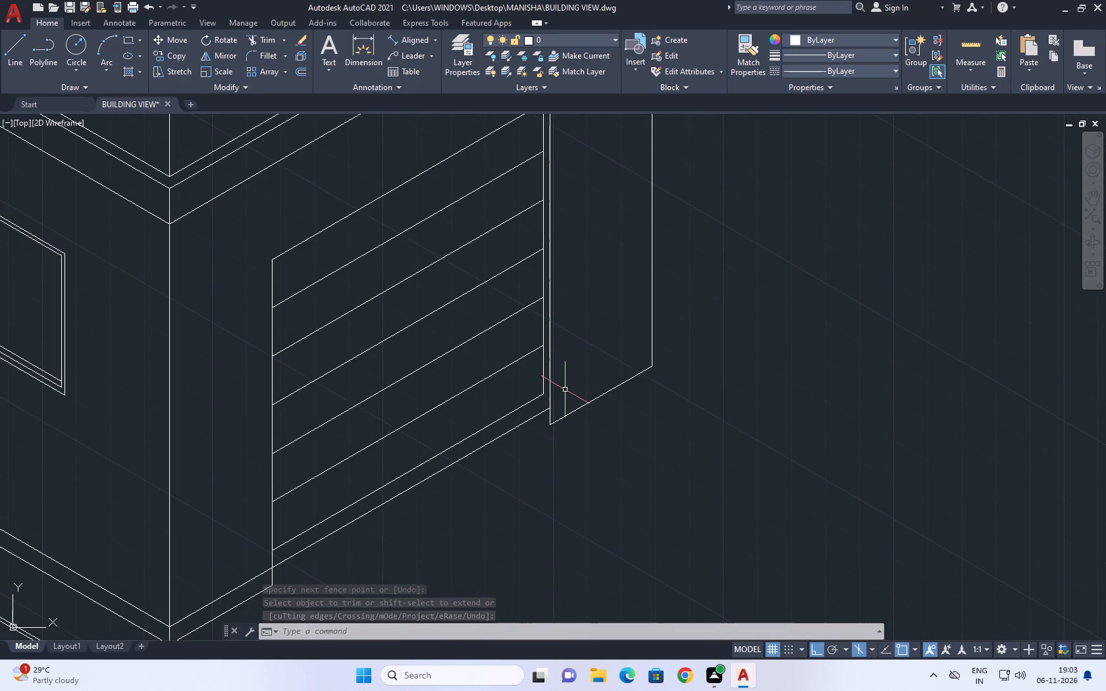
{"action": "middle_click_drag", "start_coordinate": [516, 290], "coordinate": [552, 405]}
{"action": "scroll", "coordinate": [556, 417], "scroll_direction": "down", "scroll_amount": 3}
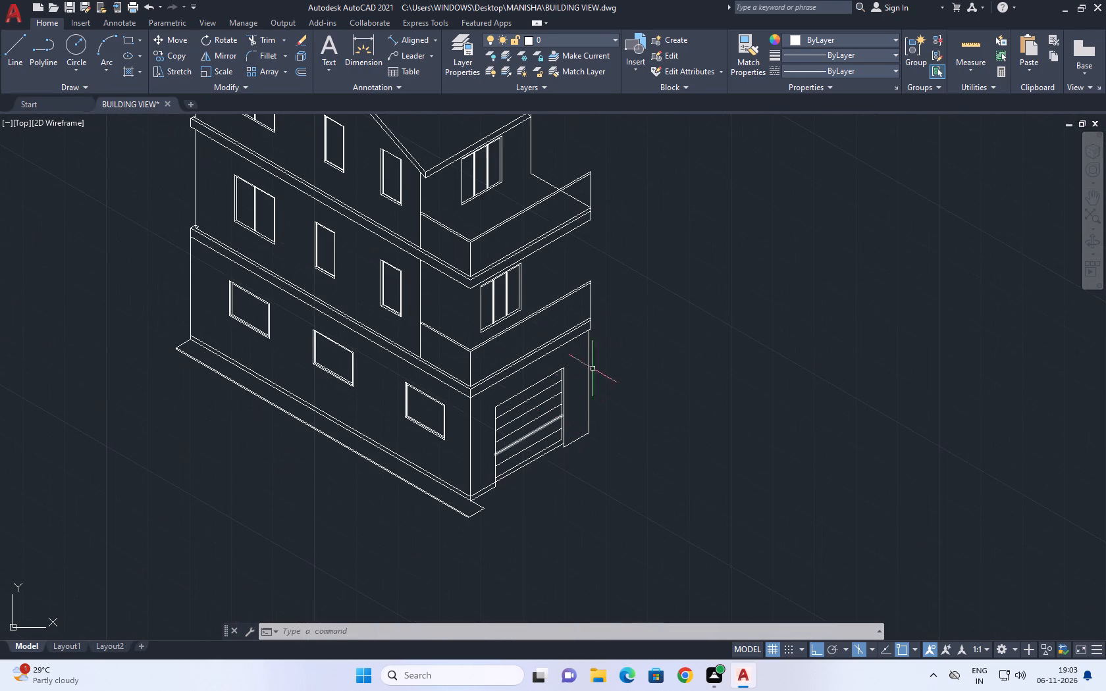
{"action": "middle_click_drag", "start_coordinate": [607, 342], "coordinate": [618, 371]}
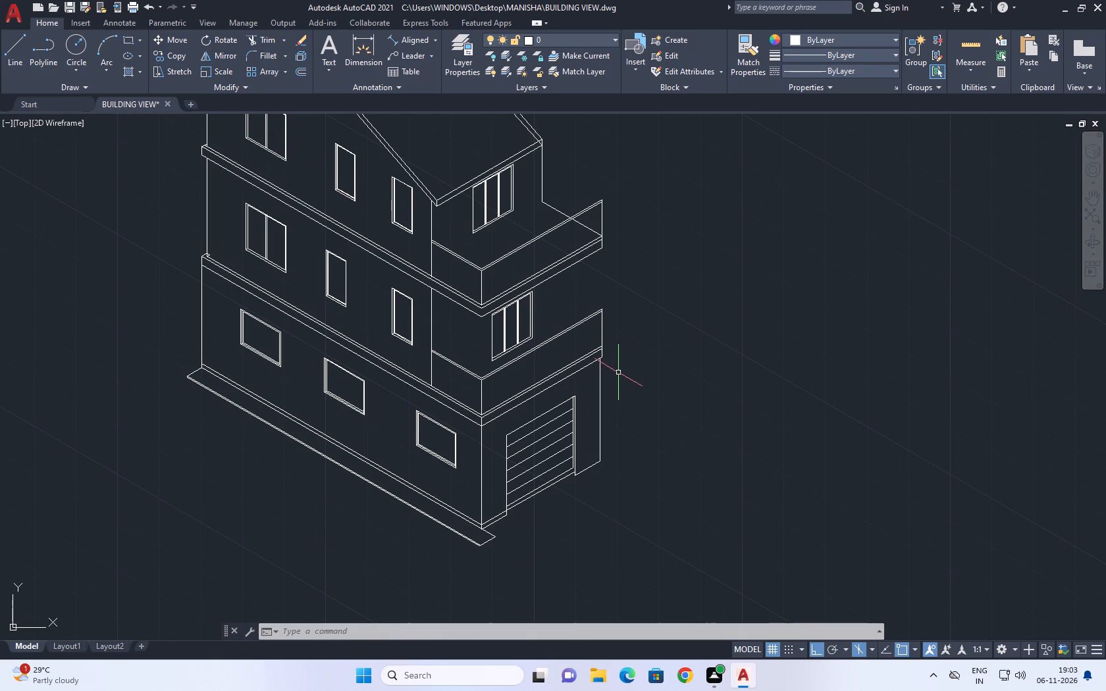
{"action": "scroll", "coordinate": [670, 381], "scroll_direction": "down", "scroll_amount": 2}
{"action": "middle_click_drag", "start_coordinate": [726, 331], "coordinate": [653, 354]}
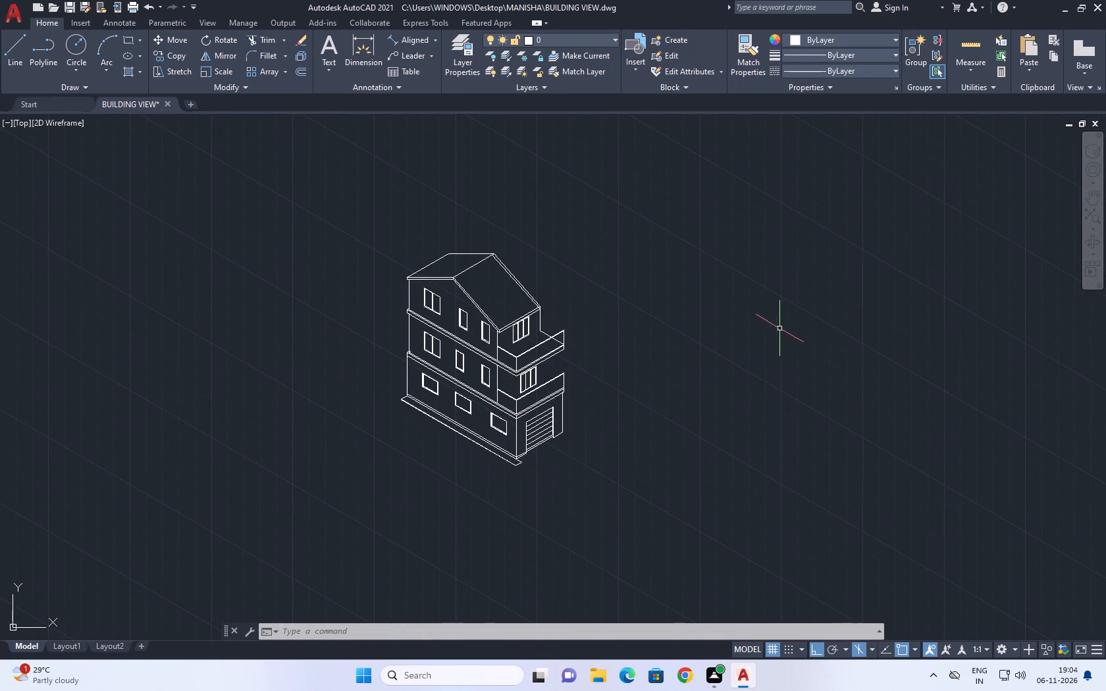
Insert the Vehicles - Imperial block from the architectural tool palette beside the building, and close the palettes.
{"action": "middle_click_drag", "start_coordinate": [754, 329], "coordinate": [722, 329]}
{"action": "scroll", "coordinate": [540, 465], "scroll_direction": "up", "scroll_amount": 1}
{"action": "middle_click_drag", "start_coordinate": [634, 442], "coordinate": [584, 449]}
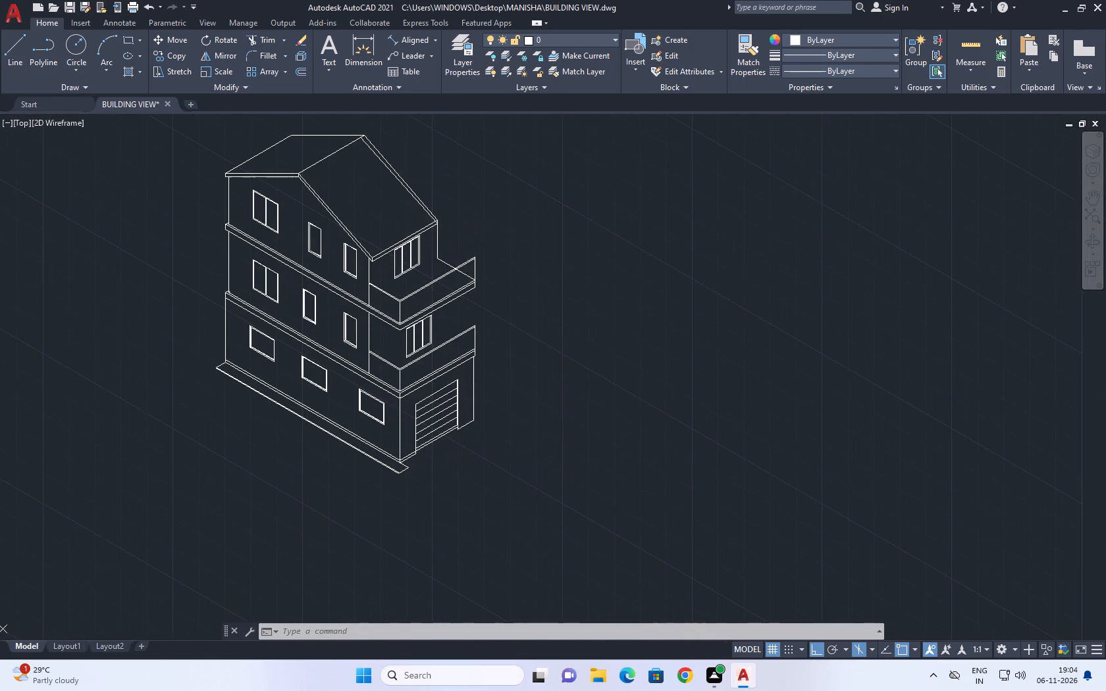
{"action": "key", "text": "t"}
{"action": "type", "text": "p"}
{"action": "key", "text": "space"}
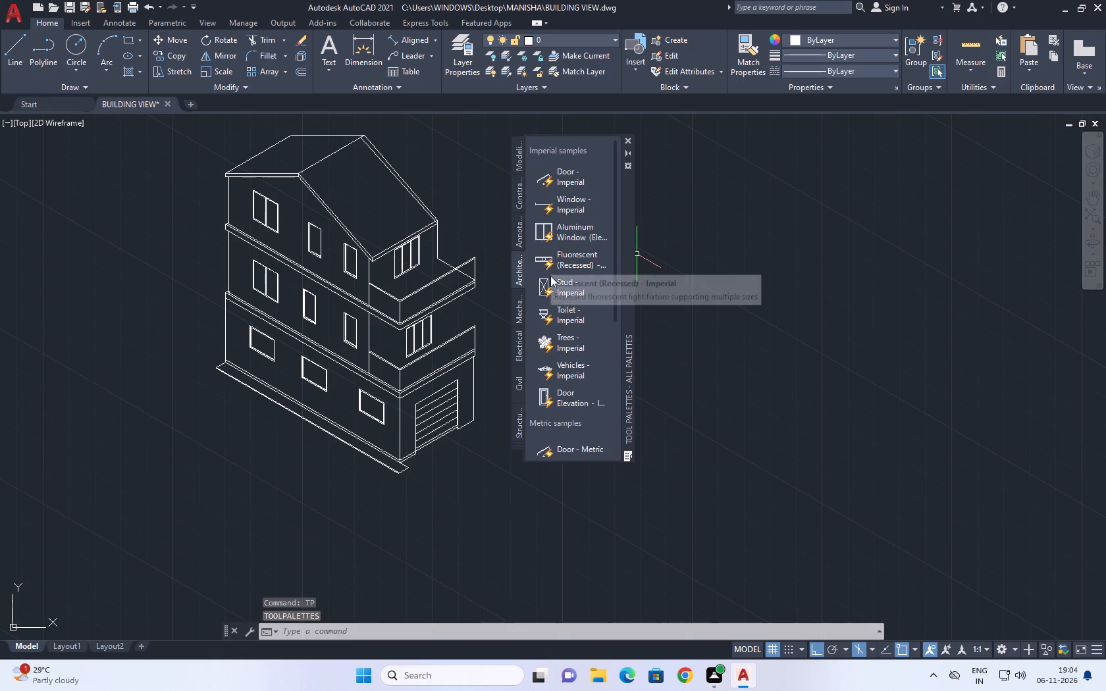
{"action": "double_click", "coordinate": [551, 363]}
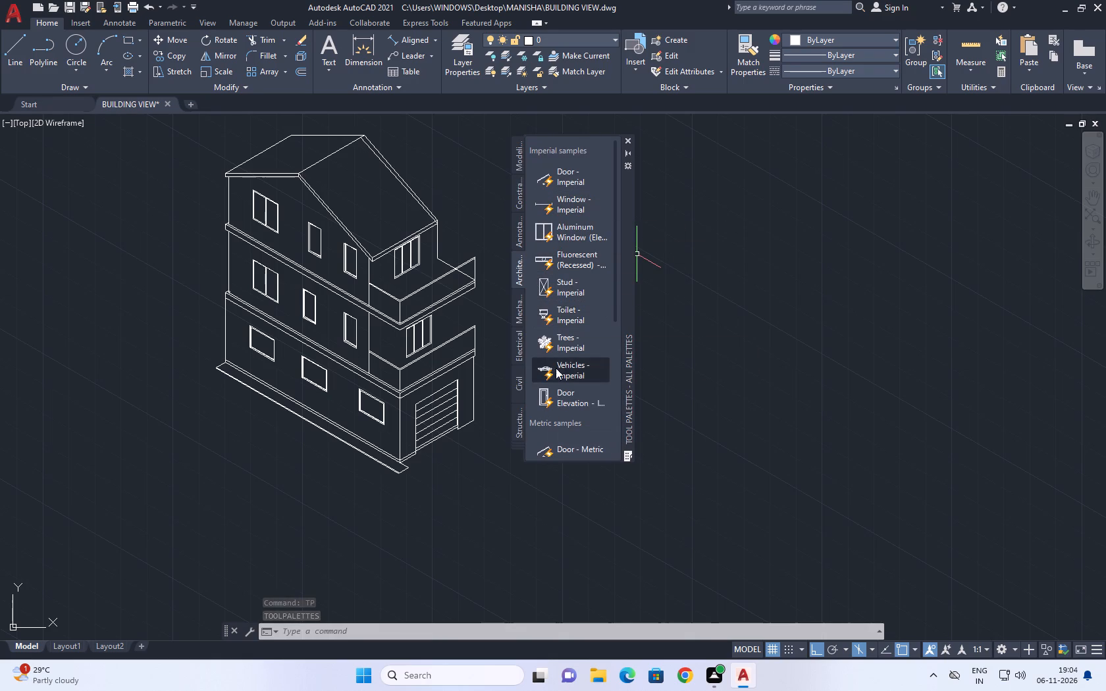
{"action": "left_click", "coordinate": [752, 303]}
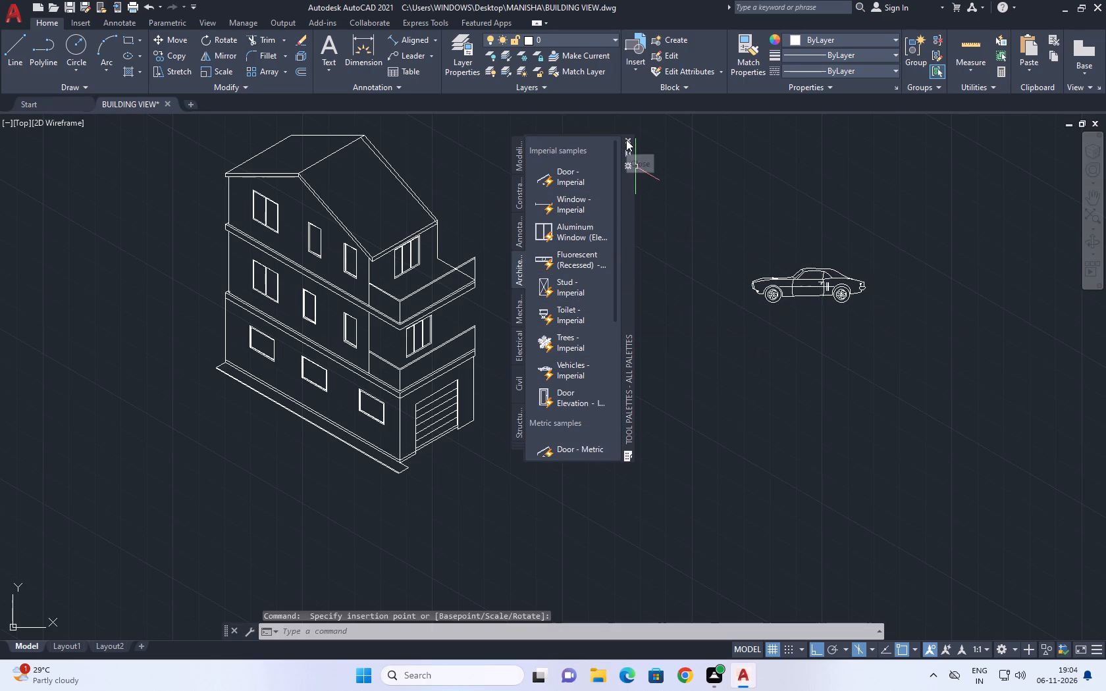
{"action": "left_click", "coordinate": [626, 140]}
Switch the inserted car block from its side view to its top view.
{"action": "left_click", "coordinate": [880, 262]}
{"action": "left_click", "coordinate": [838, 300]}
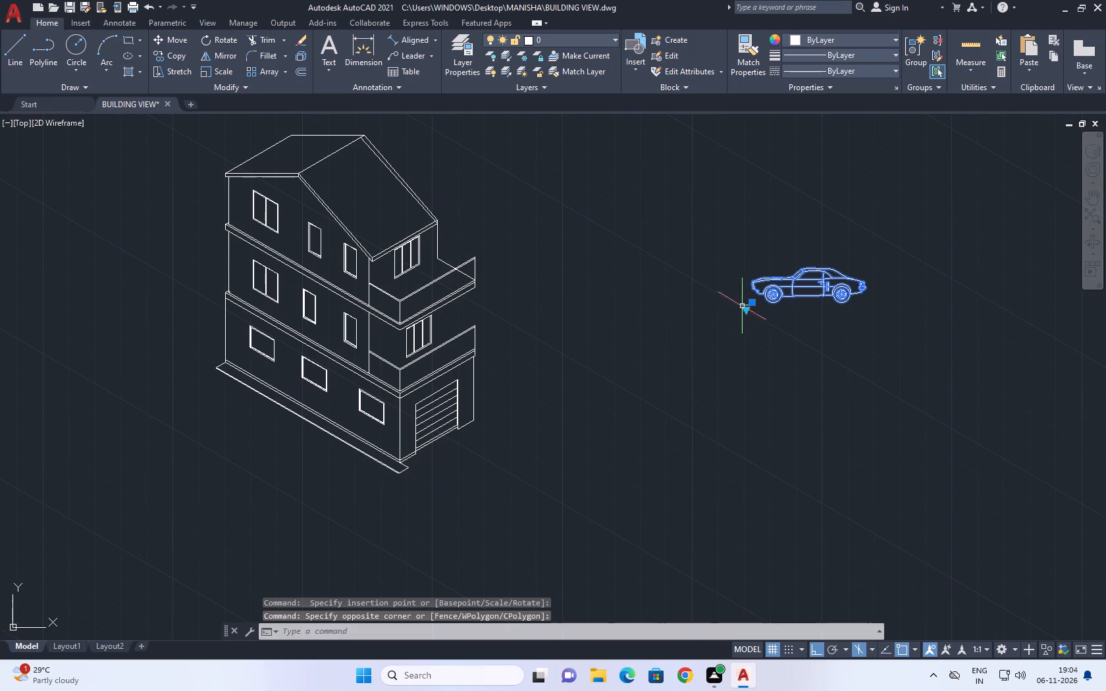
{"action": "left_click", "coordinate": [744, 307]}
{"action": "left_click", "coordinate": [804, 331]}
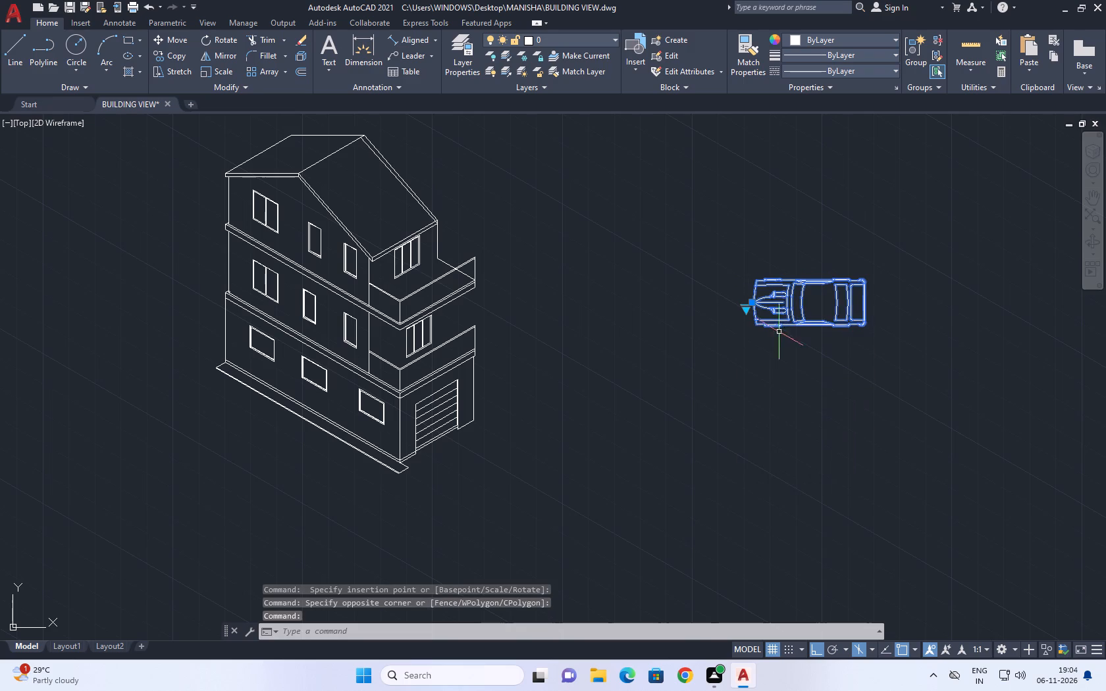
{"action": "middle_click_drag", "start_coordinate": [848, 311], "coordinate": [757, 262]}
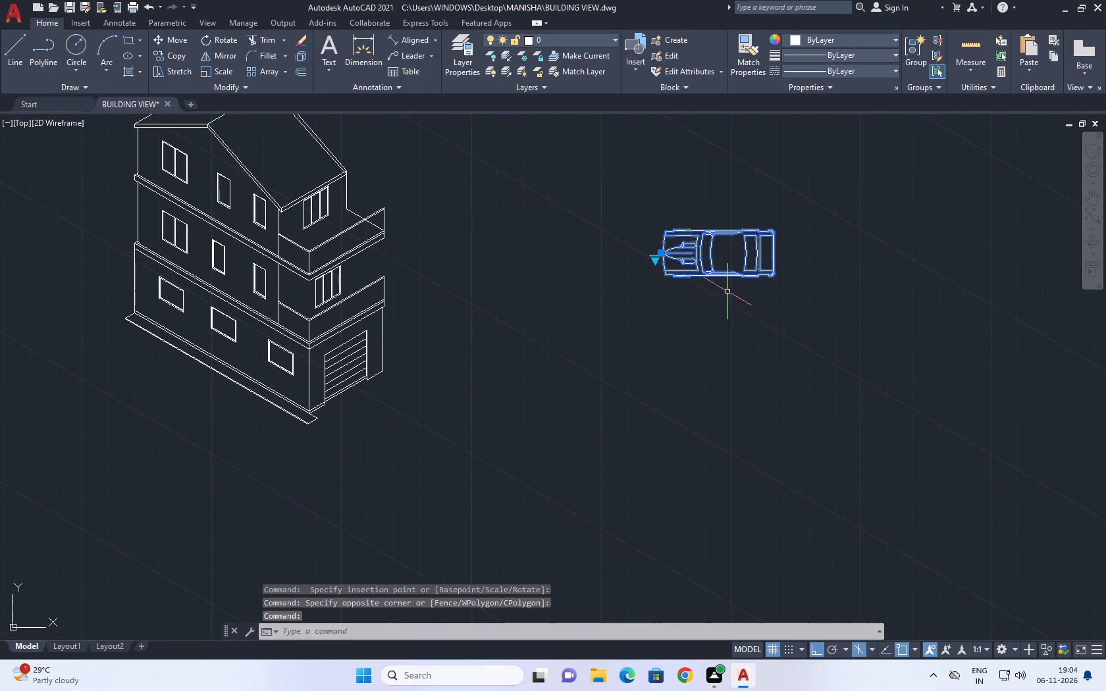
Switch the car block's visibility state to Sports Car (Side).
{"action": "left_click", "coordinate": [656, 256]}
{"action": "left_click", "coordinate": [655, 257]}
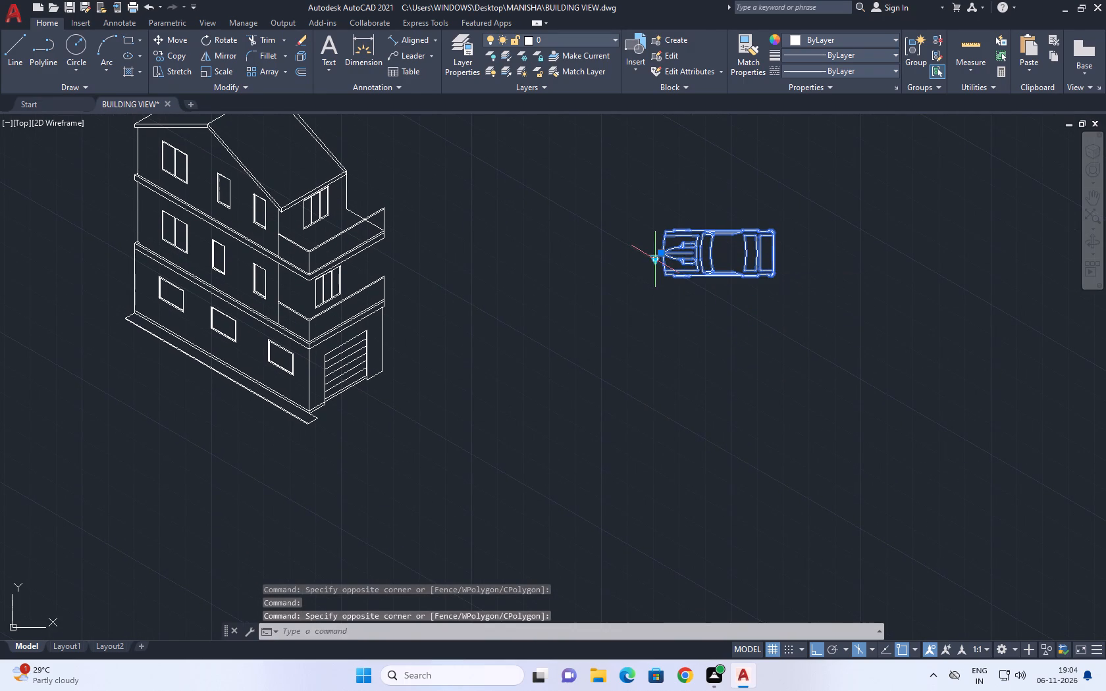
{"action": "left_click", "coordinate": [653, 260]}
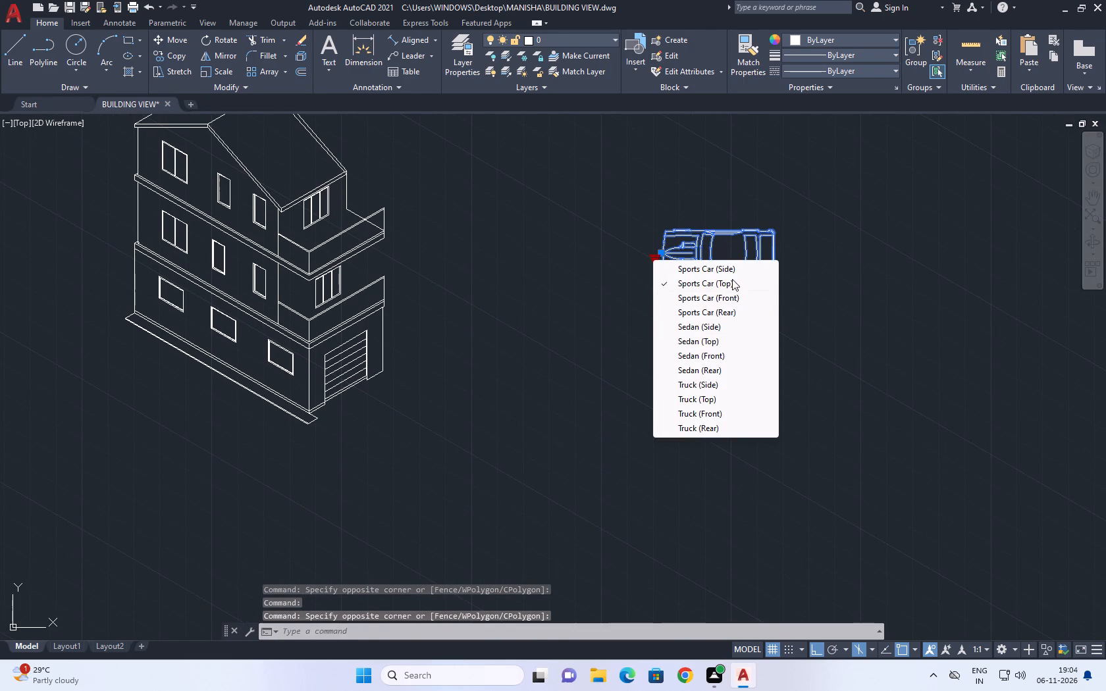
{"action": "left_click", "coordinate": [731, 272]}
Move the car along the top isoplane direction at 210° to the ground just in front of the garage door.
{"action": "middle_click_drag", "start_coordinate": [776, 267], "coordinate": [743, 283]}
{"action": "type", "text": "m"}
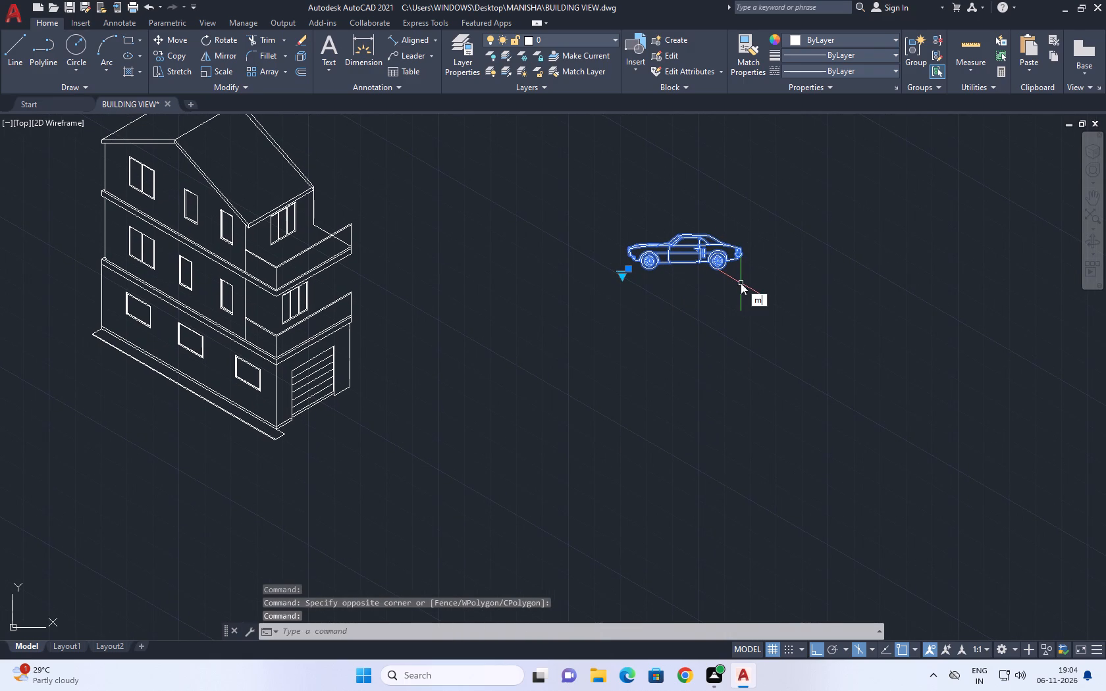
{"action": "key", "text": "space"}
{"action": "left_click_drag", "start_coordinate": [756, 253], "coordinate": [754, 269]}
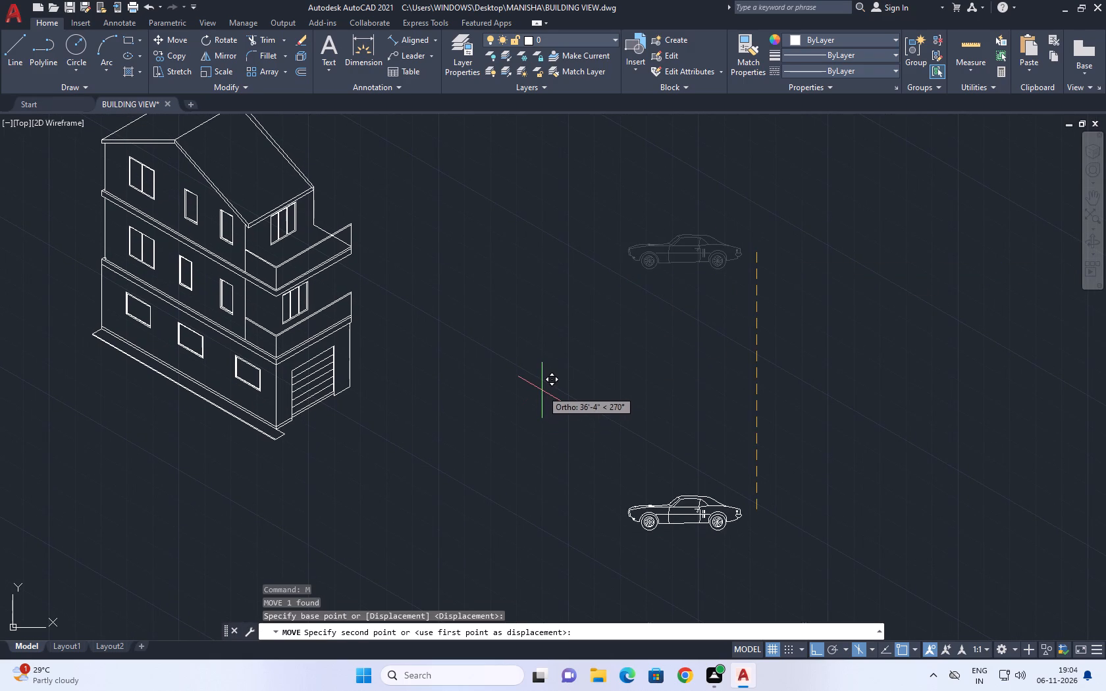
{"action": "key", "text": "F5"}
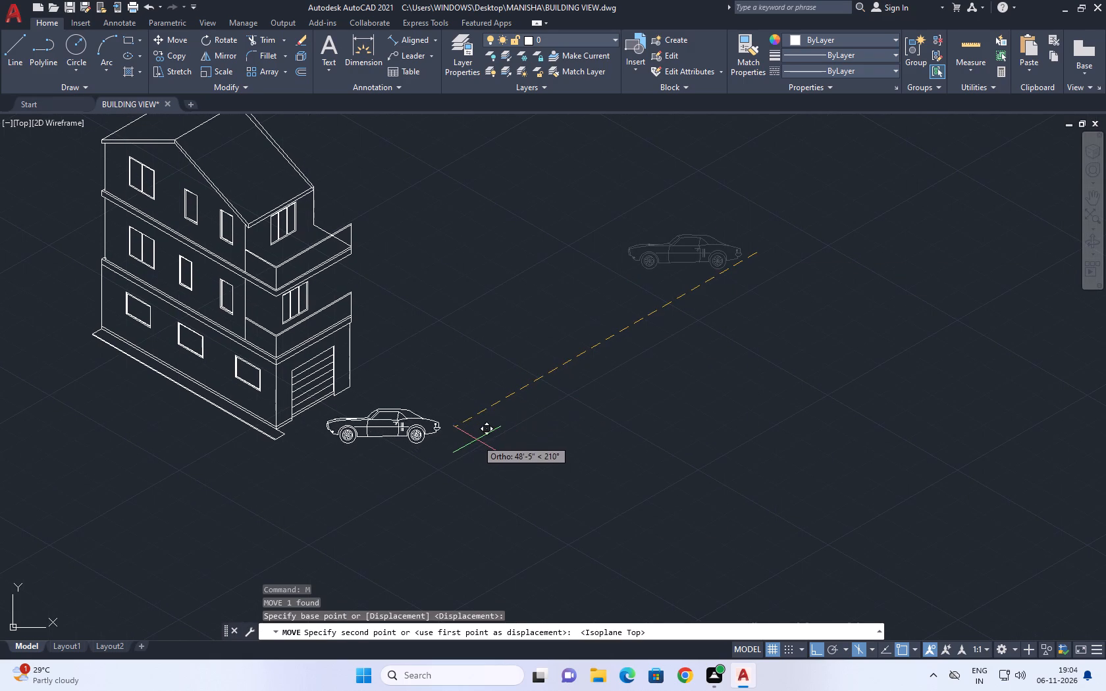
{"action": "left_click", "coordinate": [474, 442]}
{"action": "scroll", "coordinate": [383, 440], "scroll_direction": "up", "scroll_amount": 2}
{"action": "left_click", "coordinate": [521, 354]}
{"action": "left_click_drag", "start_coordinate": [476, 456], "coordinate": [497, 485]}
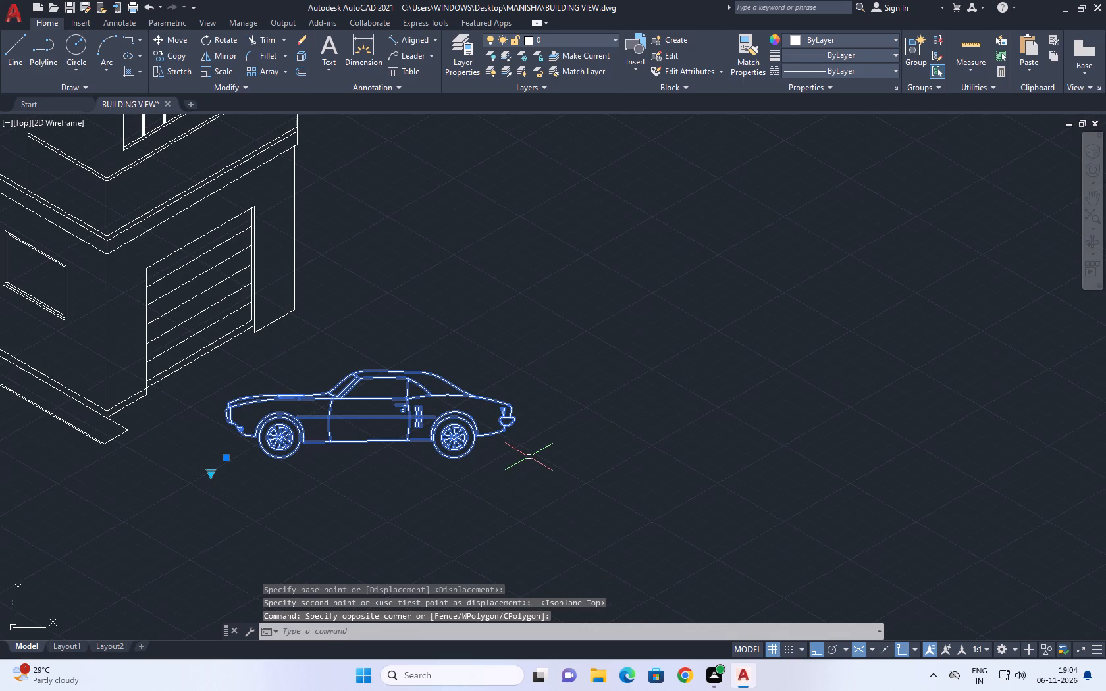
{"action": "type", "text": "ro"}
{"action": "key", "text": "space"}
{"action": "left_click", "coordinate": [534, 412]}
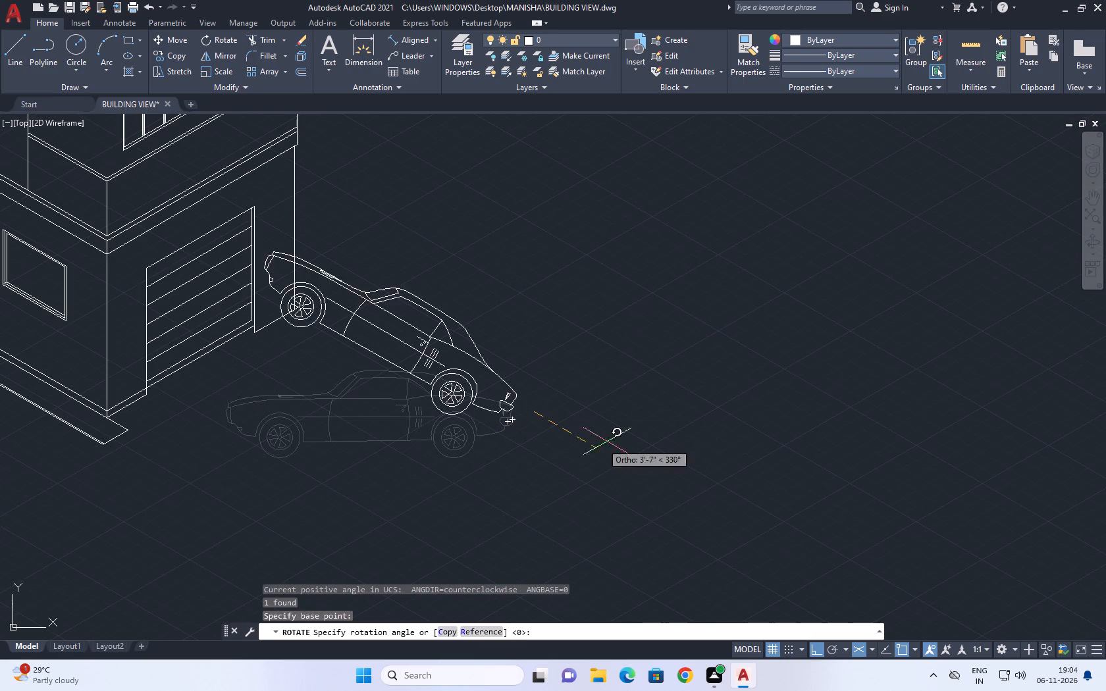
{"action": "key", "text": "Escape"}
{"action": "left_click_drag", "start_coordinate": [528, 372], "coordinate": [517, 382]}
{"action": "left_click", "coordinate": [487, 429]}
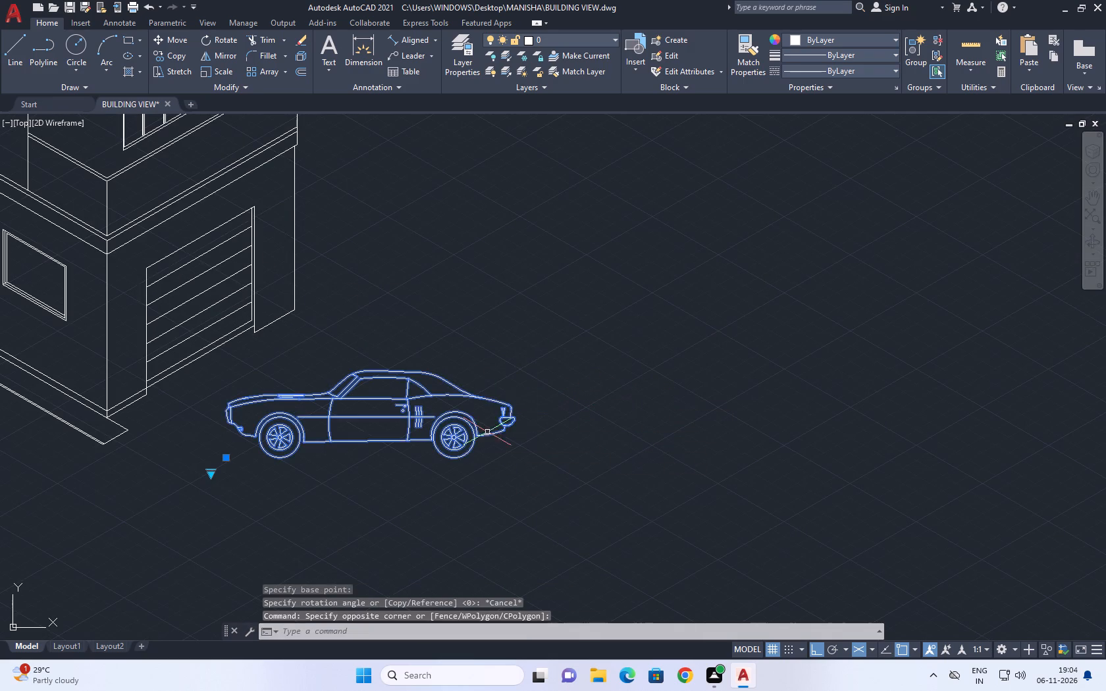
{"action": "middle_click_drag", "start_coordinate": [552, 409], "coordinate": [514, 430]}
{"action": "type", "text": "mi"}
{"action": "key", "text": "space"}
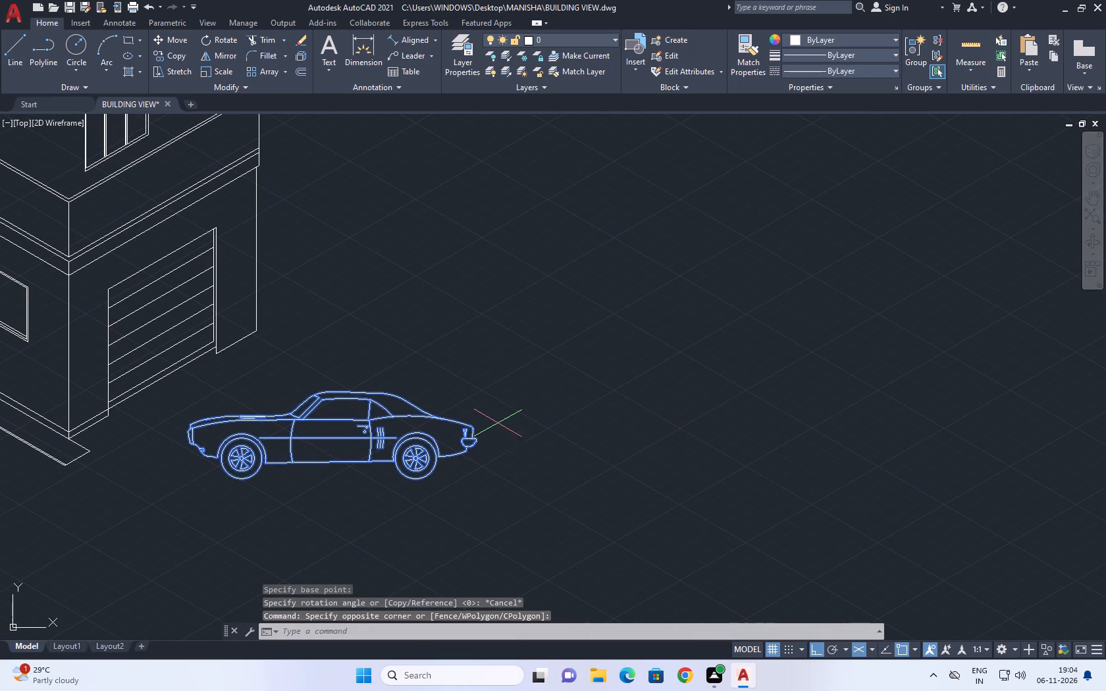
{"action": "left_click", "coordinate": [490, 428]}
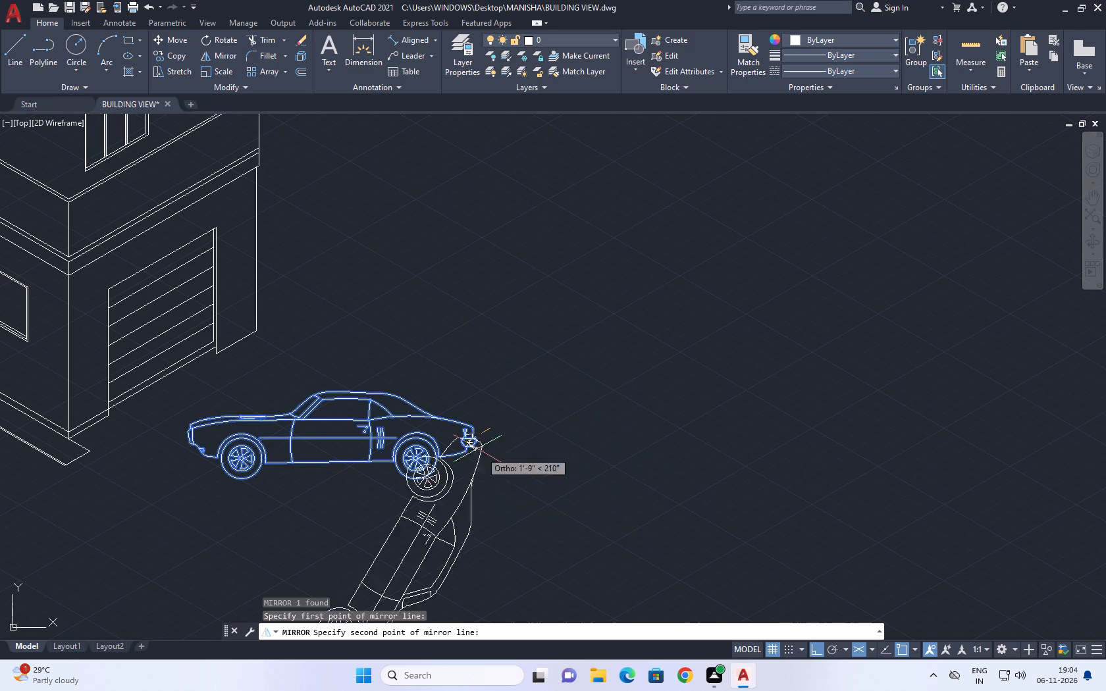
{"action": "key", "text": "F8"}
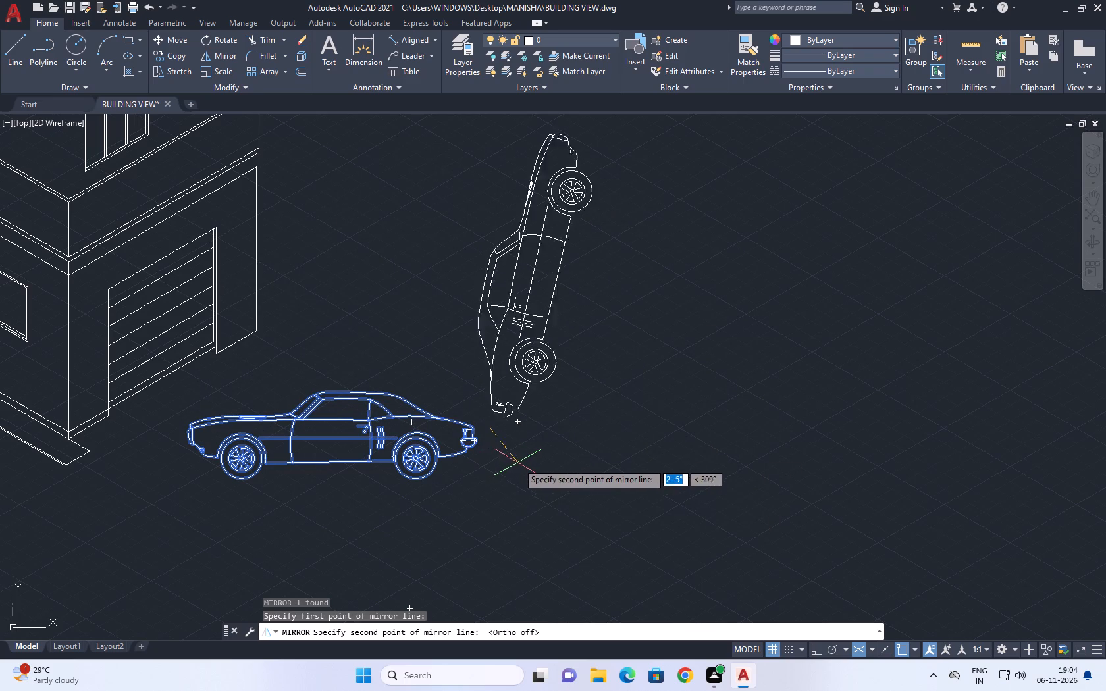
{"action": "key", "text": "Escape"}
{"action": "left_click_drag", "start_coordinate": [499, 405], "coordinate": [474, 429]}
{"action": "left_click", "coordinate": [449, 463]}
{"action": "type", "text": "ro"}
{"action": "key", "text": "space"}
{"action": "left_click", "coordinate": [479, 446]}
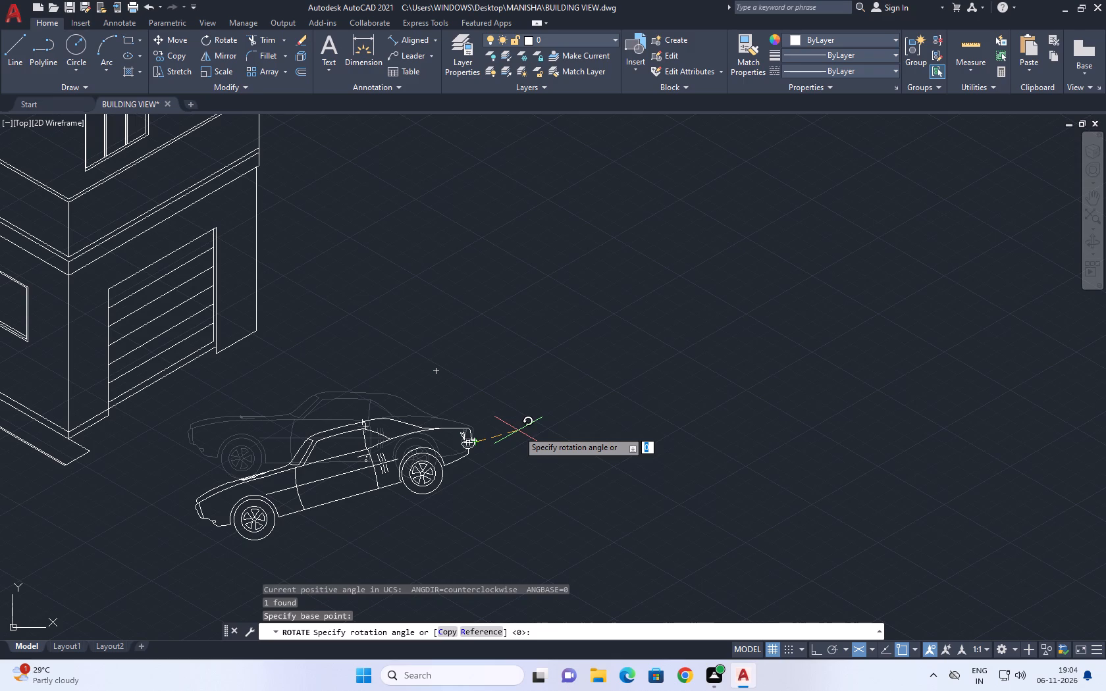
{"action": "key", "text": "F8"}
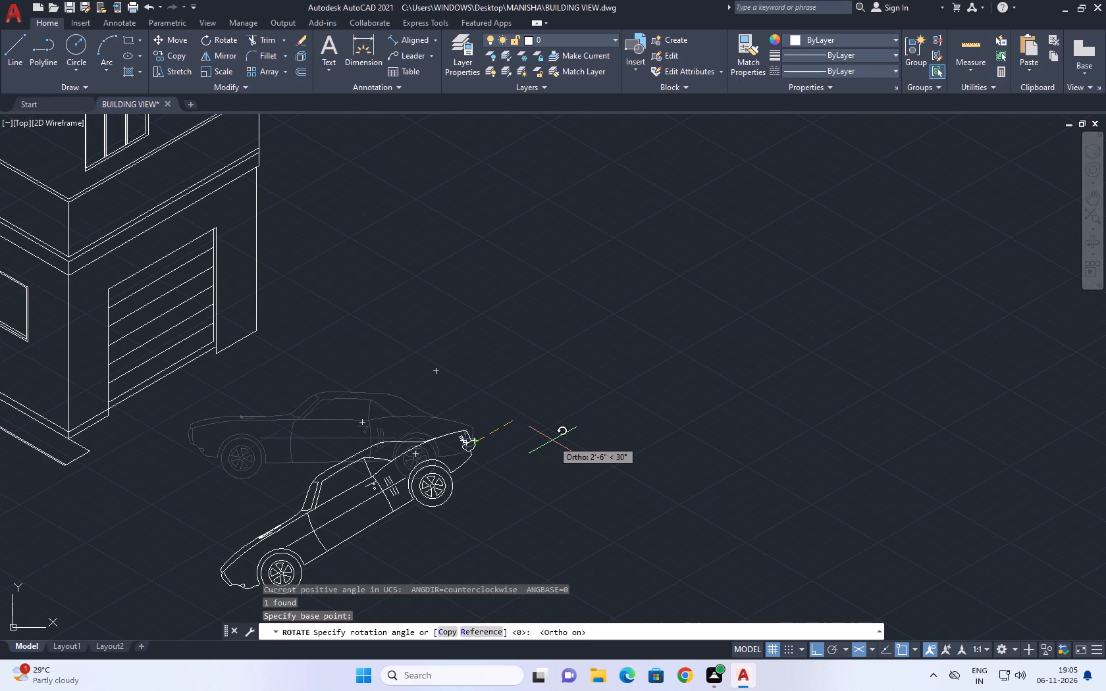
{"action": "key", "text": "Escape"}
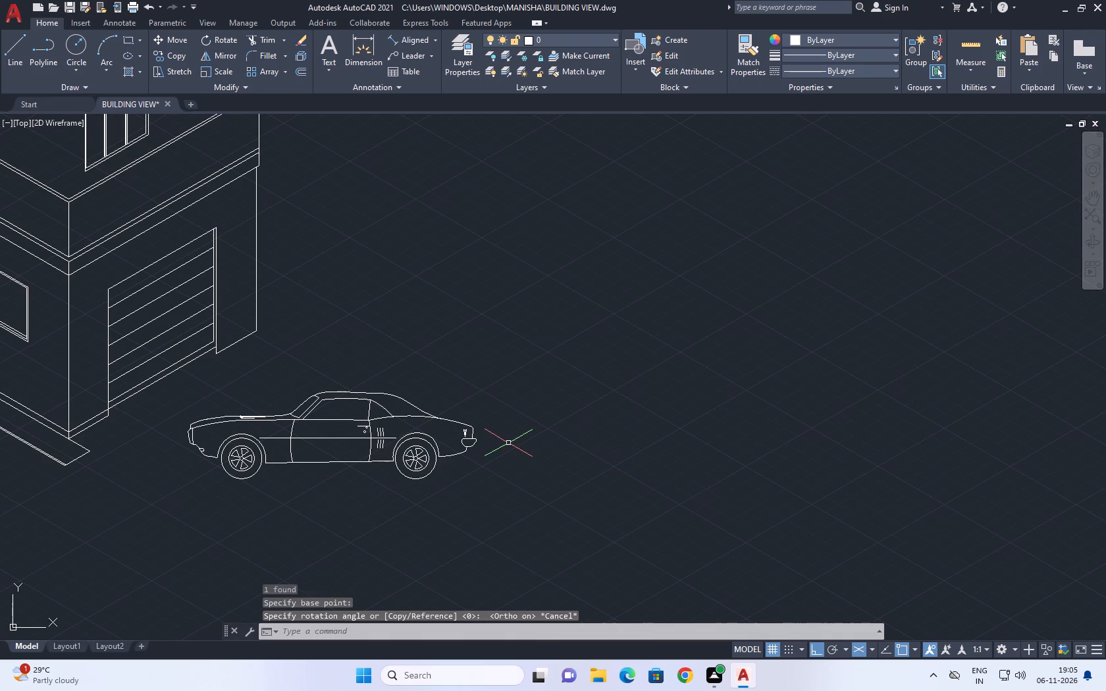
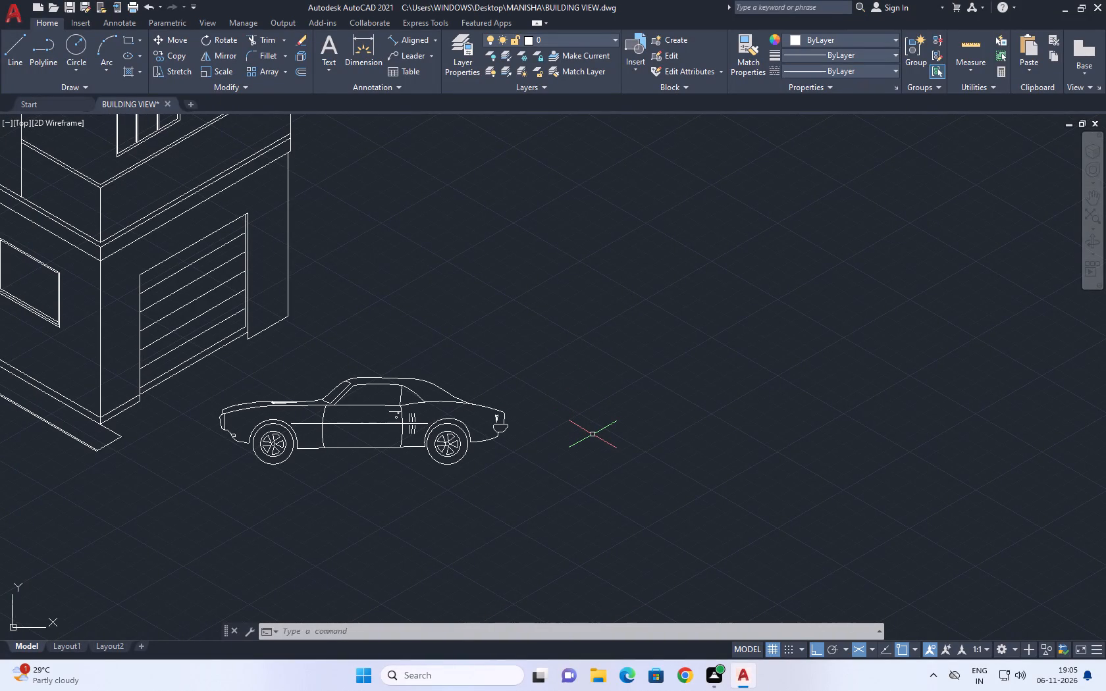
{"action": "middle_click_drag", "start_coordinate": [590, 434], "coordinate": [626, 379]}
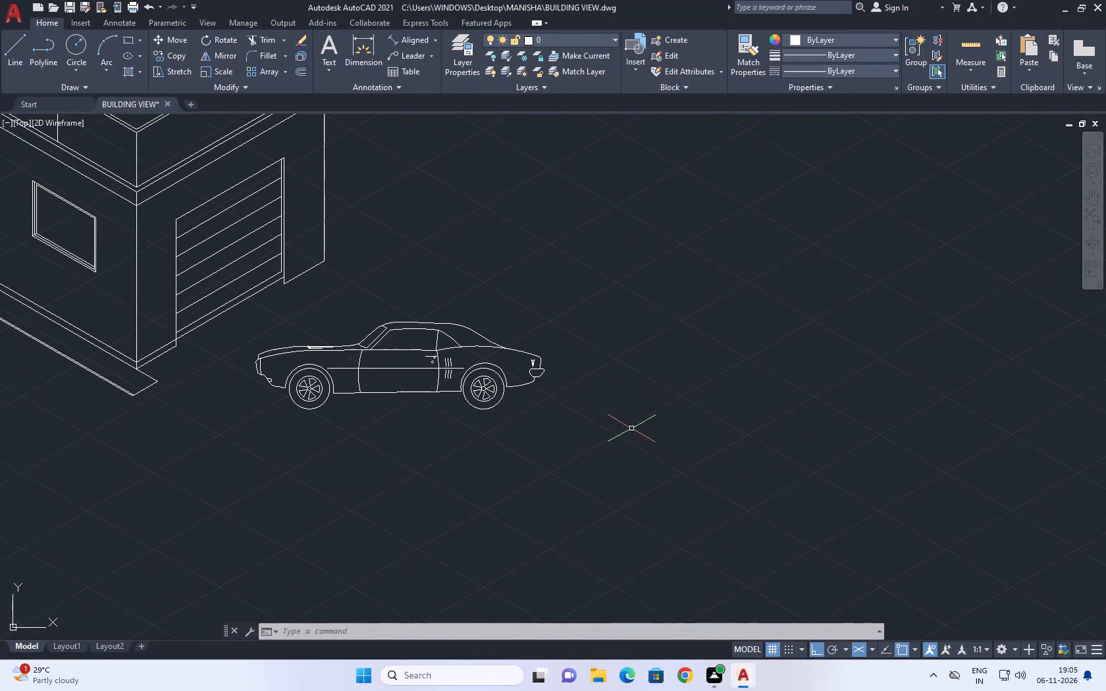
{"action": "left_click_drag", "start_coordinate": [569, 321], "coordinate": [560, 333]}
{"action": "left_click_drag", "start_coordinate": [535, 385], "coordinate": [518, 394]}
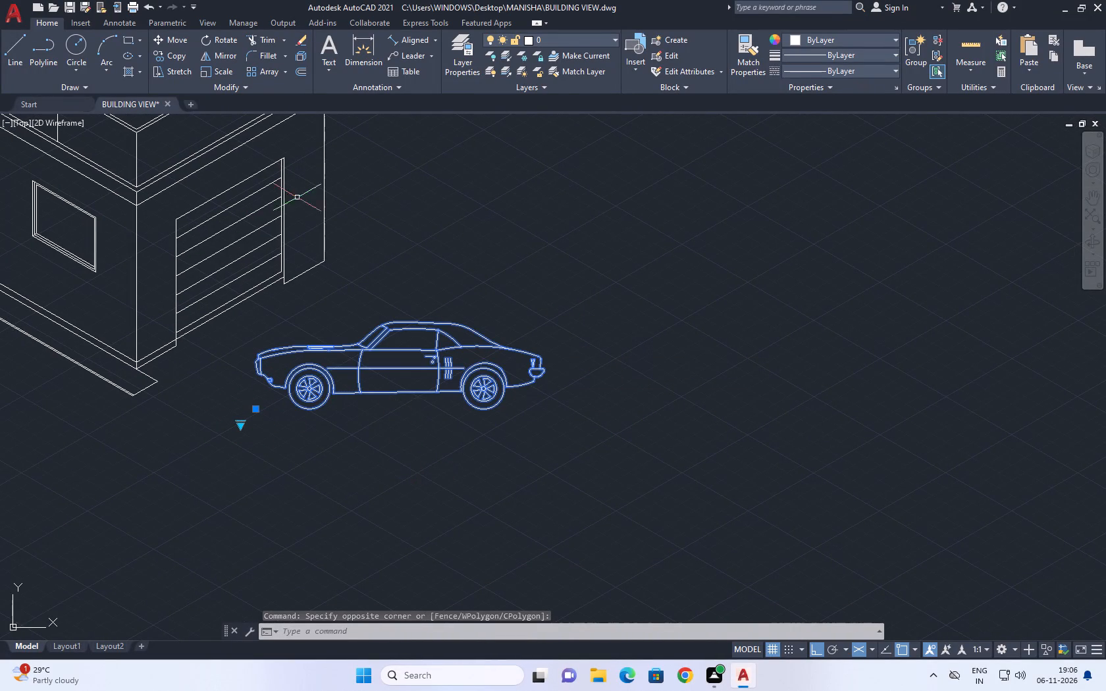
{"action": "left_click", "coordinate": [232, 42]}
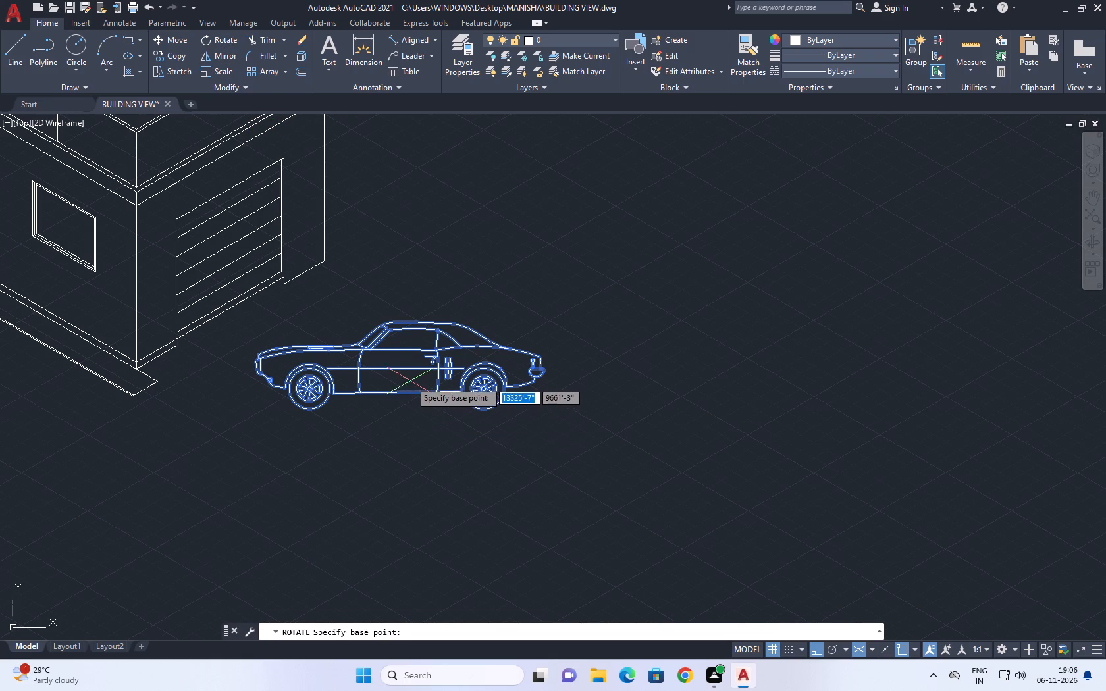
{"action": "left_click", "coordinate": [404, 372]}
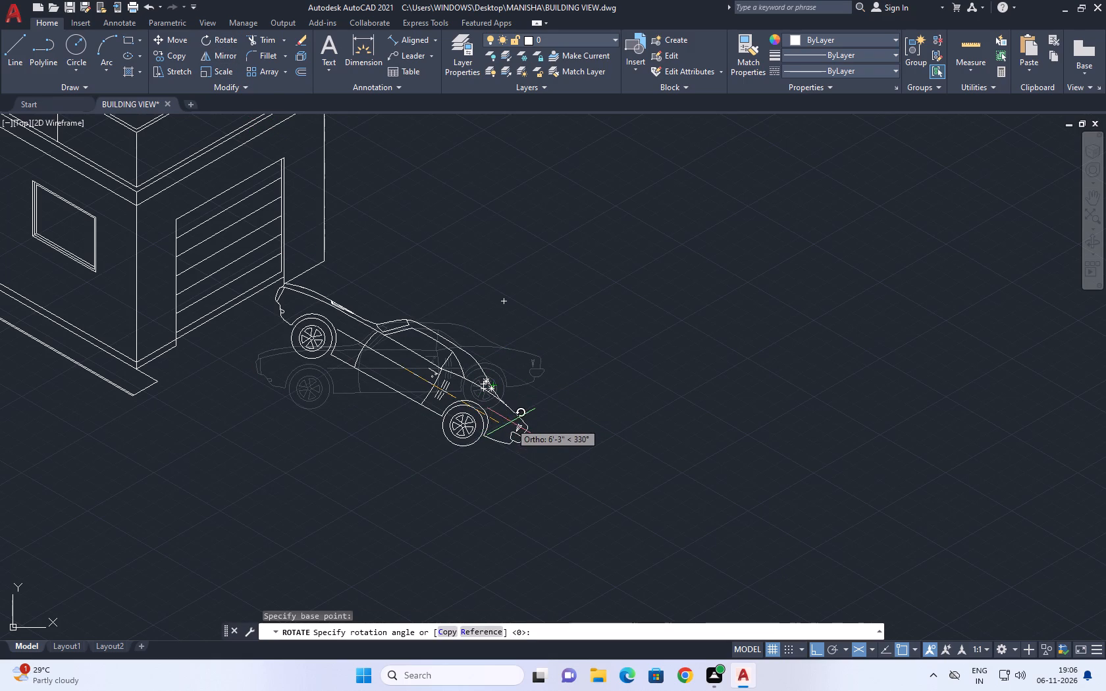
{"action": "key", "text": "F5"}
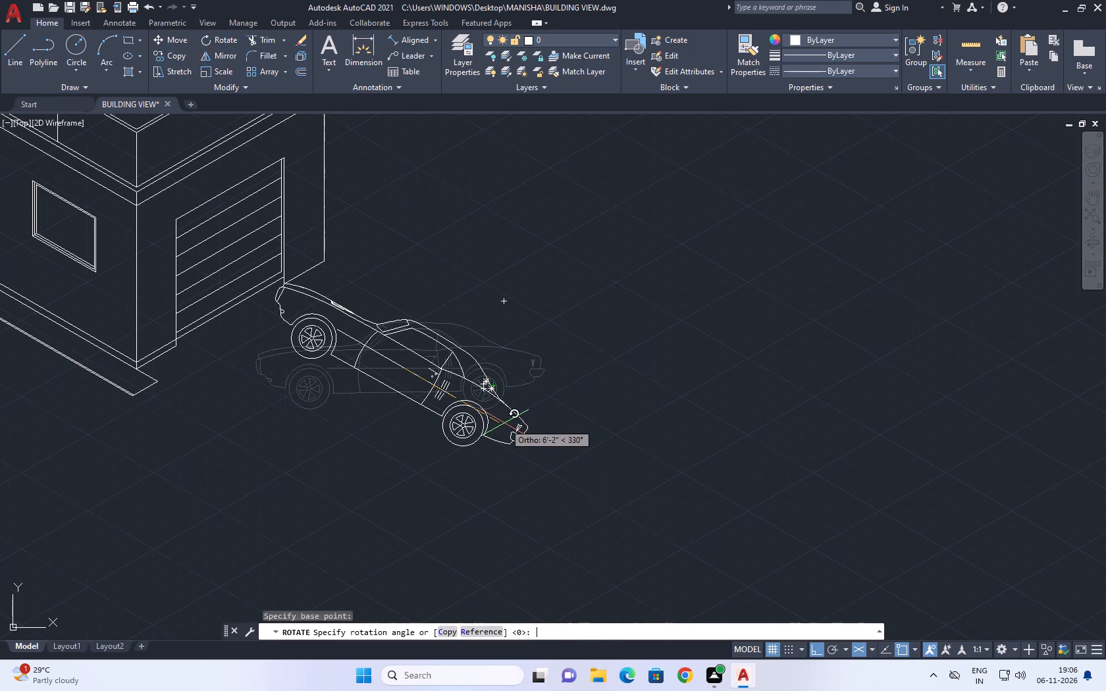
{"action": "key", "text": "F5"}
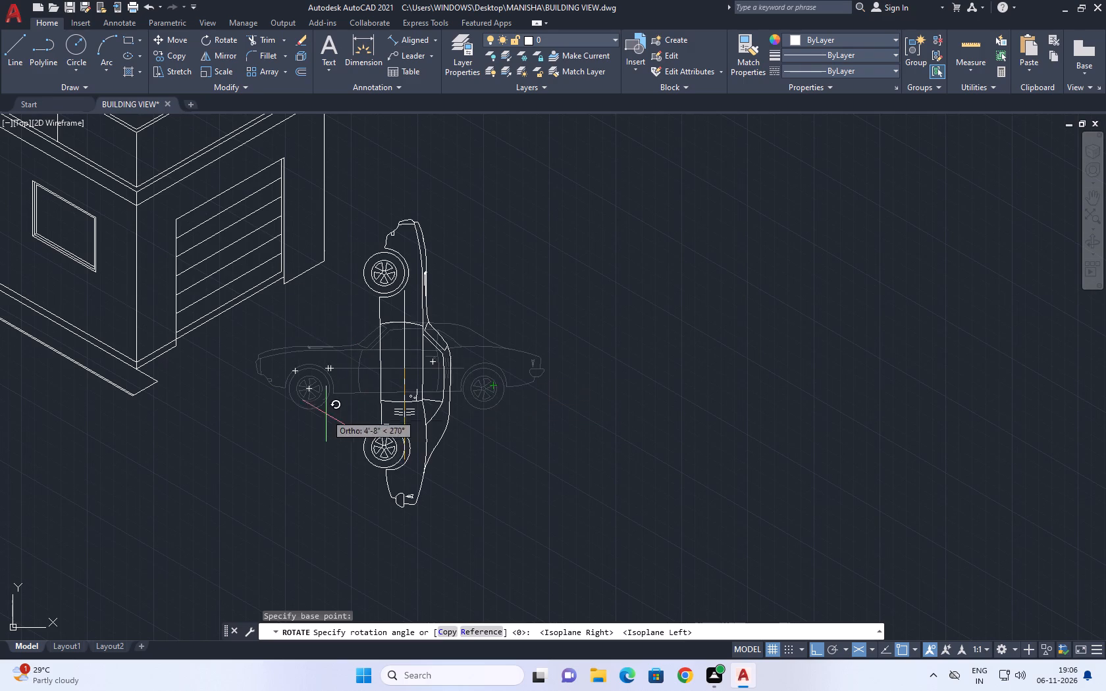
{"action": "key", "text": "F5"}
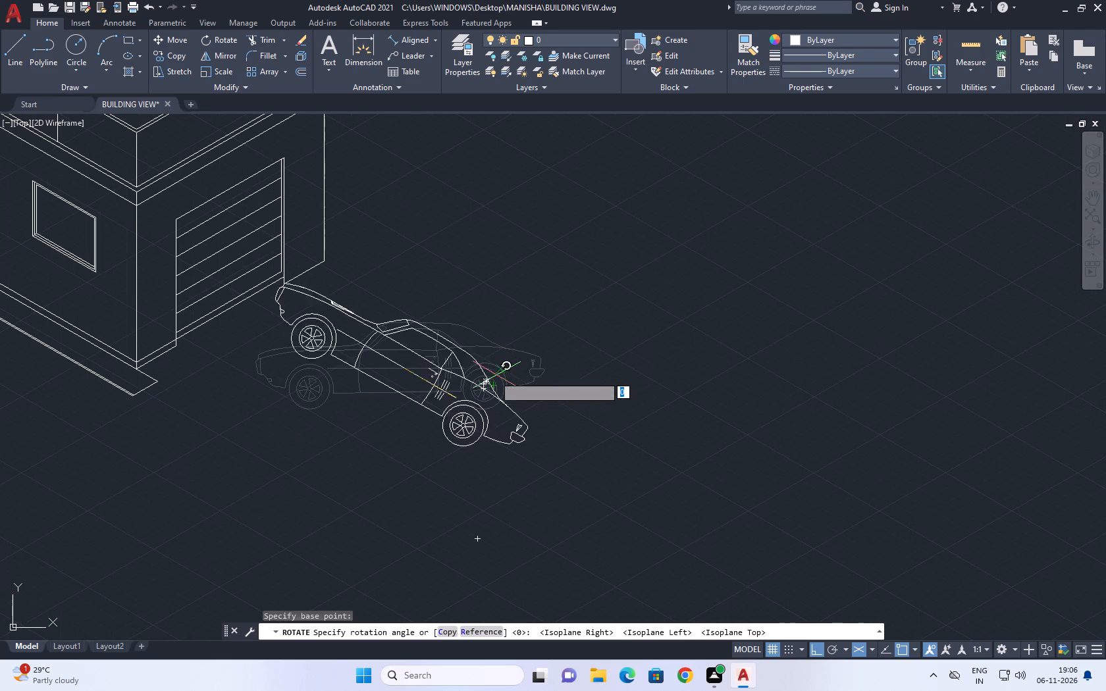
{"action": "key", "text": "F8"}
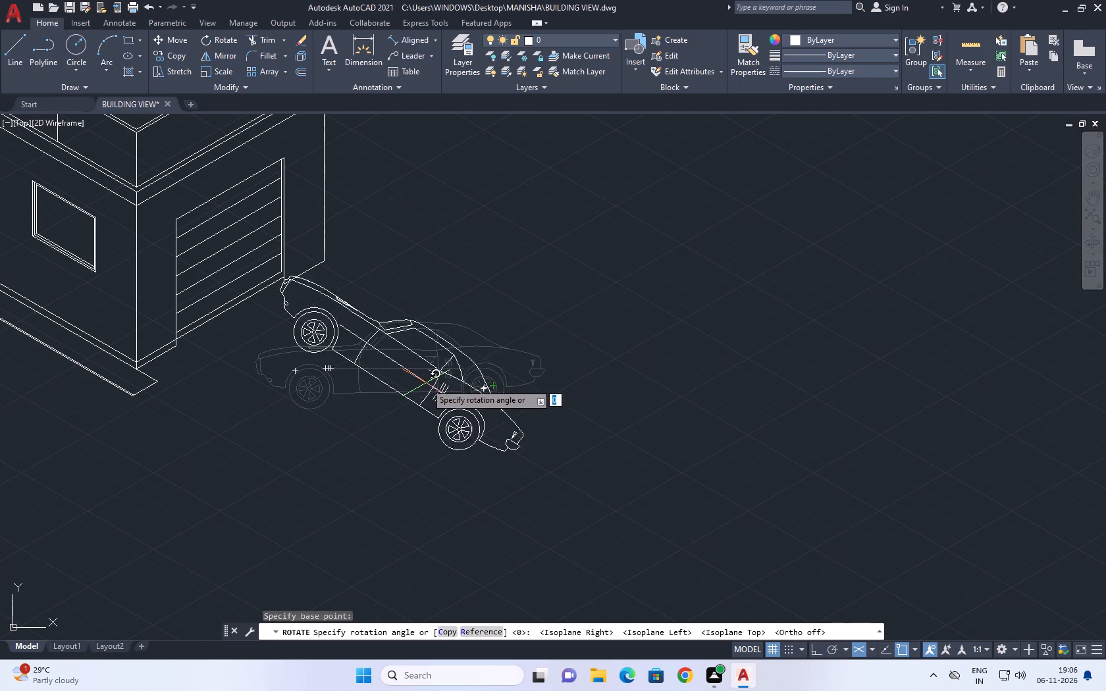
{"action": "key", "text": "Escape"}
Move the car freely, with ortho off, a short way down and away from the garage door.
{"action": "left_click_drag", "start_coordinate": [557, 337], "coordinate": [550, 354]}
{"action": "left_click", "coordinate": [499, 394]}
{"action": "key", "text": "m"}
{"action": "key", "text": "space"}
{"action": "left_click", "coordinate": [589, 365]}
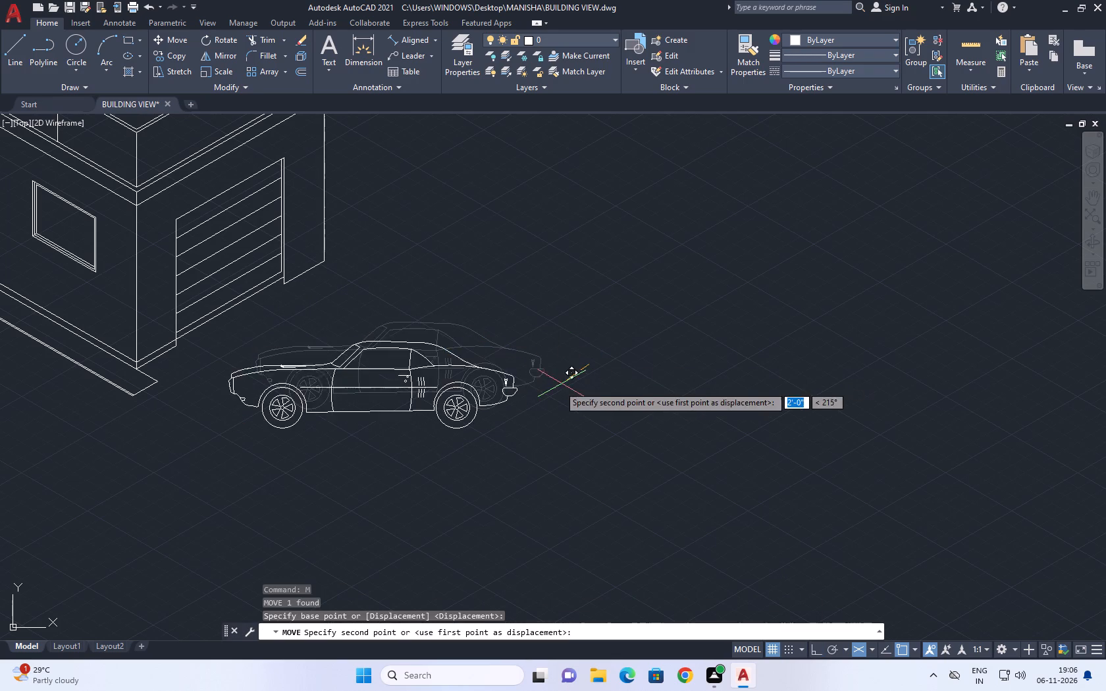
{"action": "left_click", "coordinate": [562, 393]}
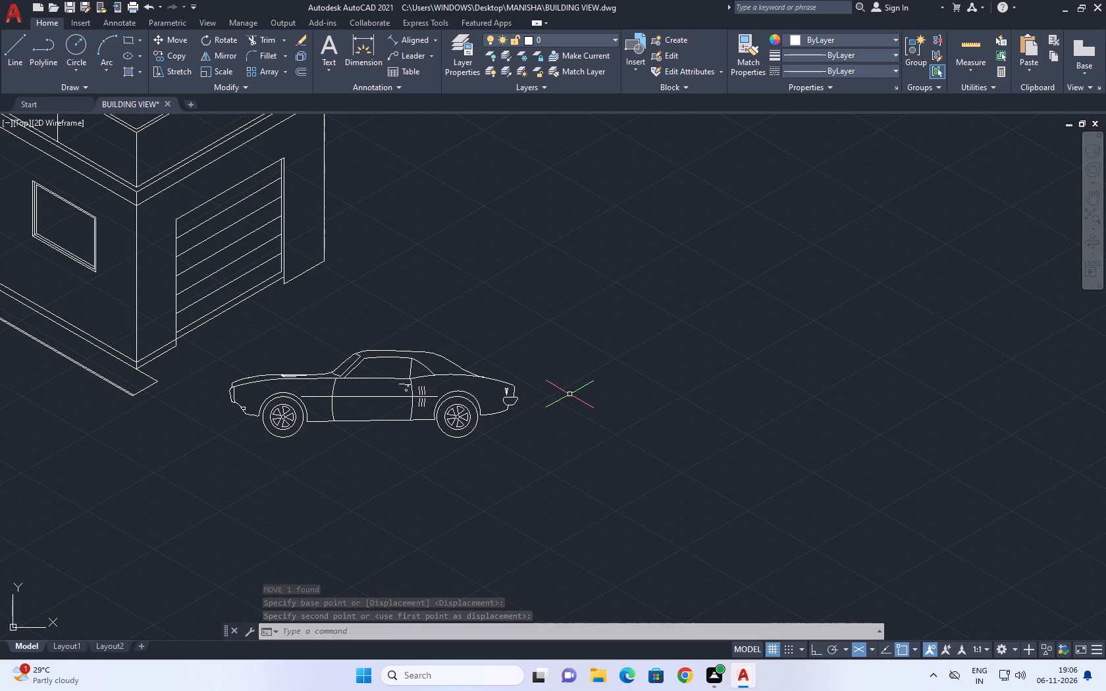
With ortho on, draw a 12' line at 30° outward from the far vertical edge of the garage wall, just above its base.
{"action": "scroll", "coordinate": [388, 341], "scroll_direction": "down", "scroll_amount": 1}
{"action": "scroll", "coordinate": [1037, 0], "scroll_direction": "down", "scroll_amount": 1}
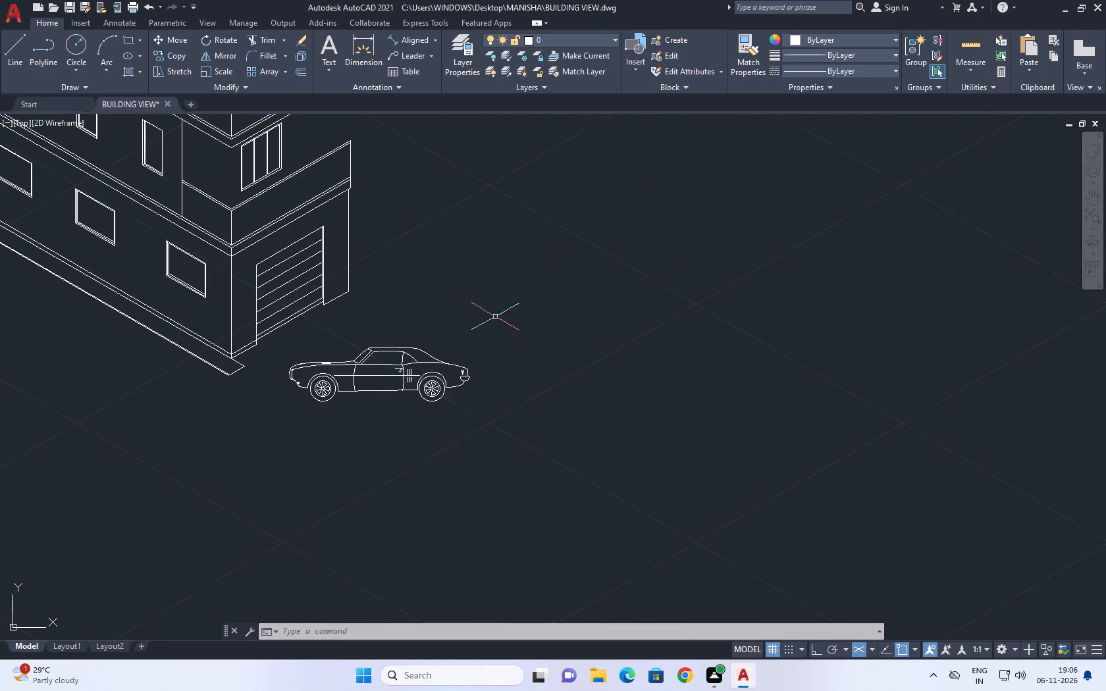
{"action": "scroll", "coordinate": [365, 297], "scroll_direction": "down", "scroll_amount": 2}
{"action": "middle_click_drag", "start_coordinate": [436, 257], "coordinate": [462, 329]}
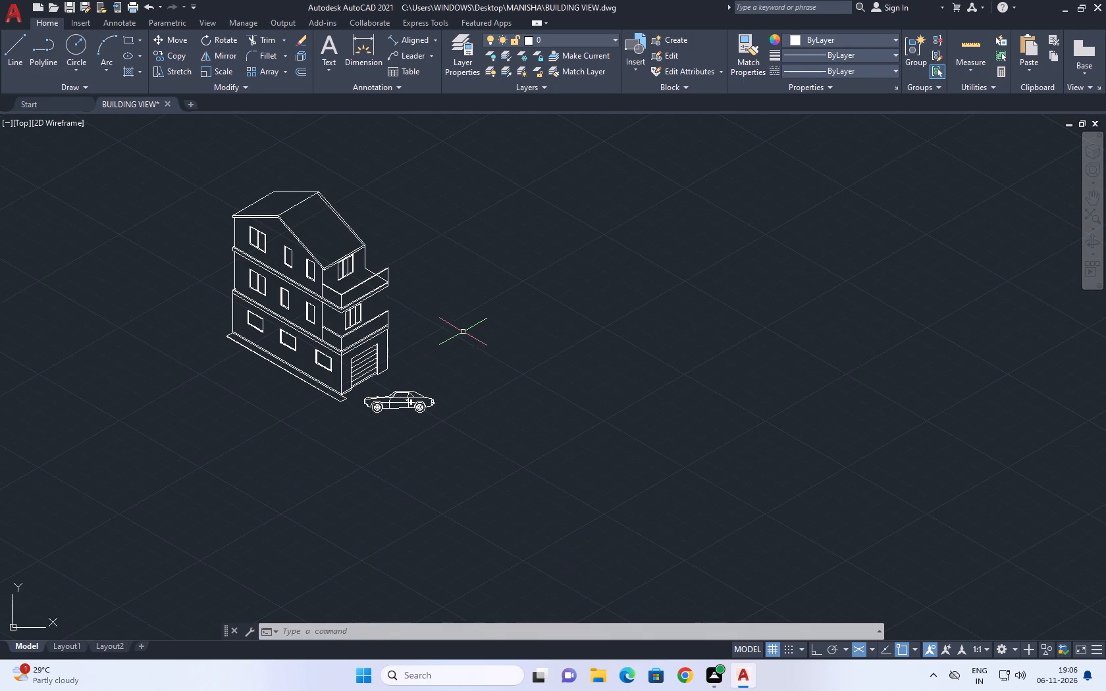
{"action": "scroll", "coordinate": [386, 371], "scroll_direction": "up", "scroll_amount": 2}
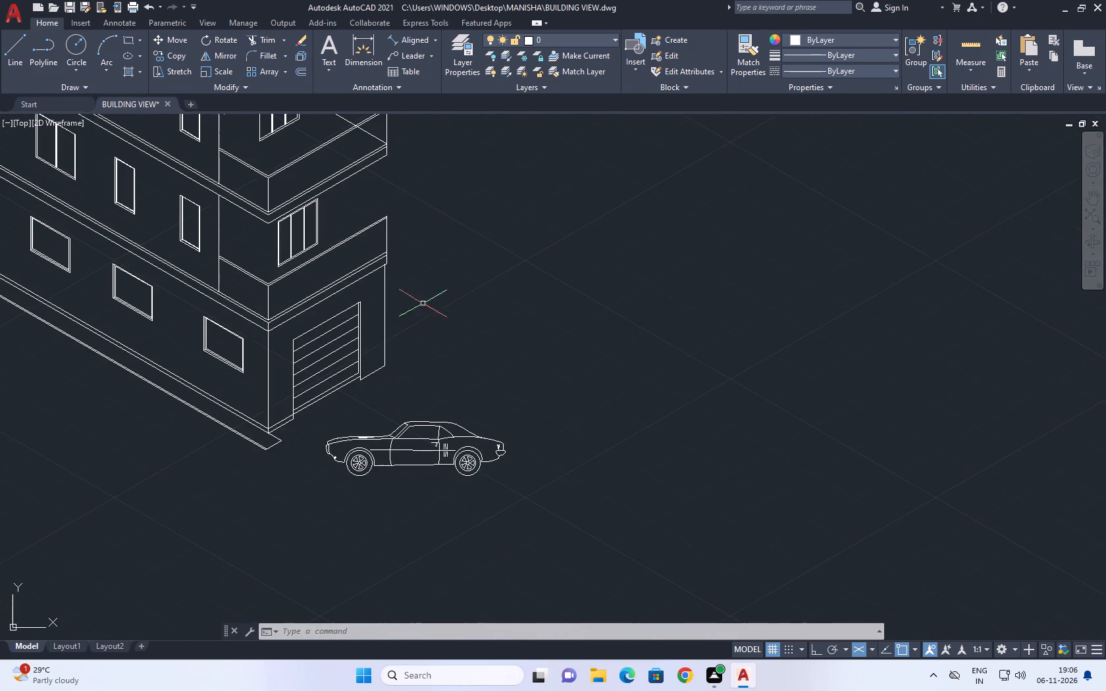
{"action": "middle_click_drag", "start_coordinate": [431, 286], "coordinate": [417, 369]}
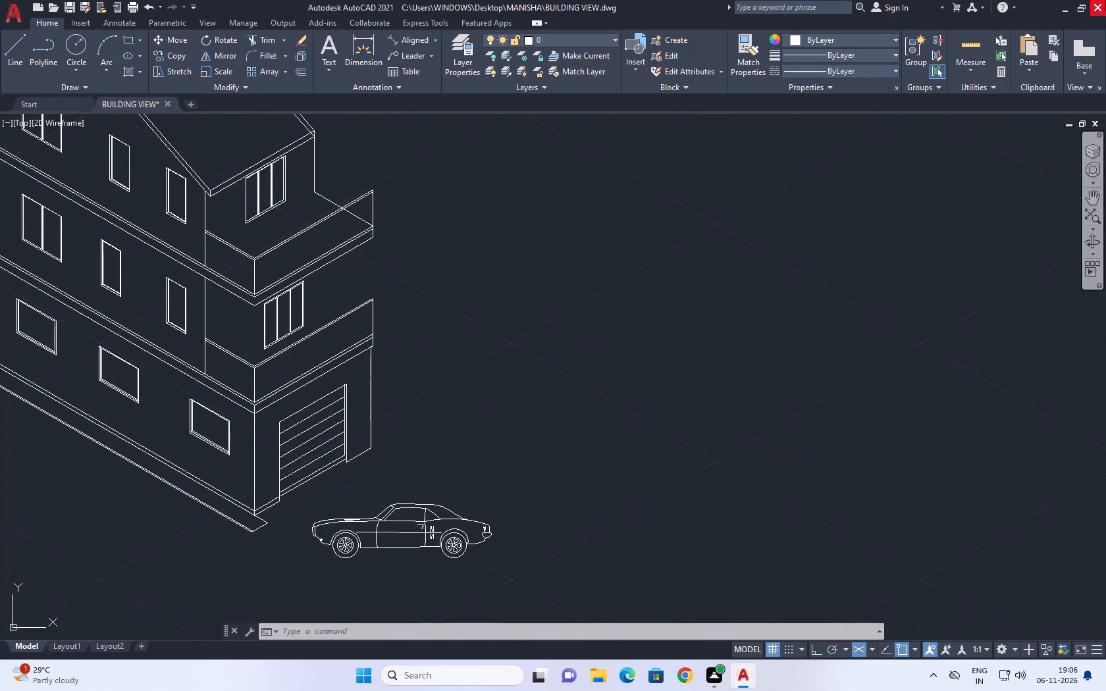
{"action": "key", "text": "l"}
{"action": "key", "text": "space"}
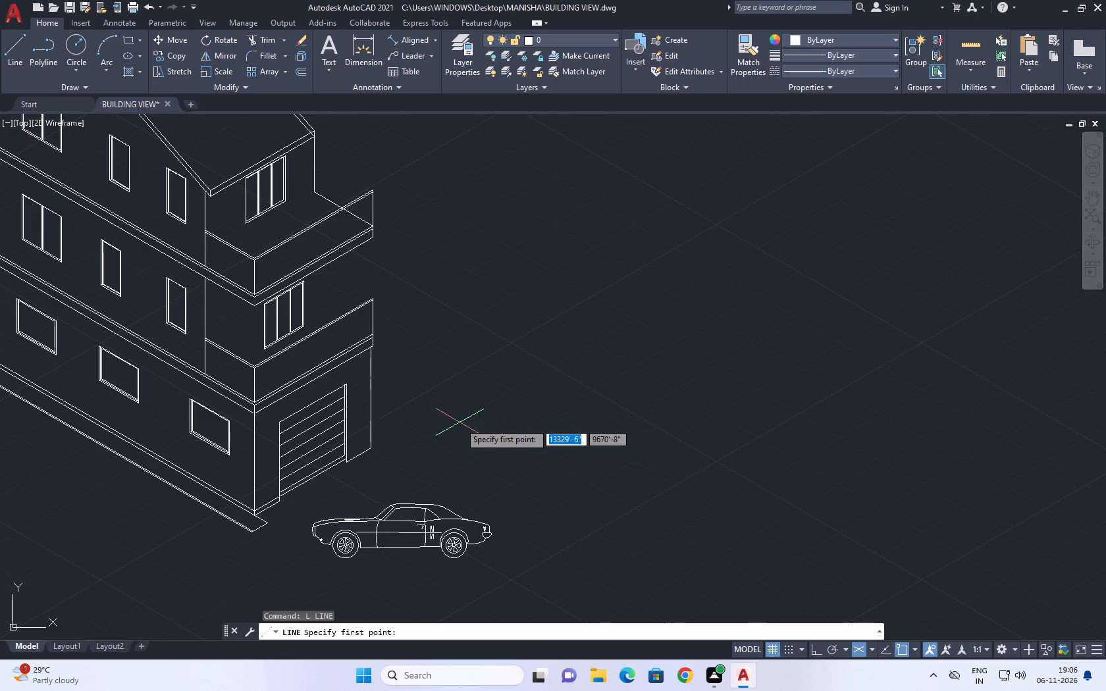
{"action": "scroll", "coordinate": [421, 439], "scroll_direction": "up", "scroll_amount": 1}
{"action": "middle_click_drag", "start_coordinate": [413, 440], "coordinate": [374, 432]}
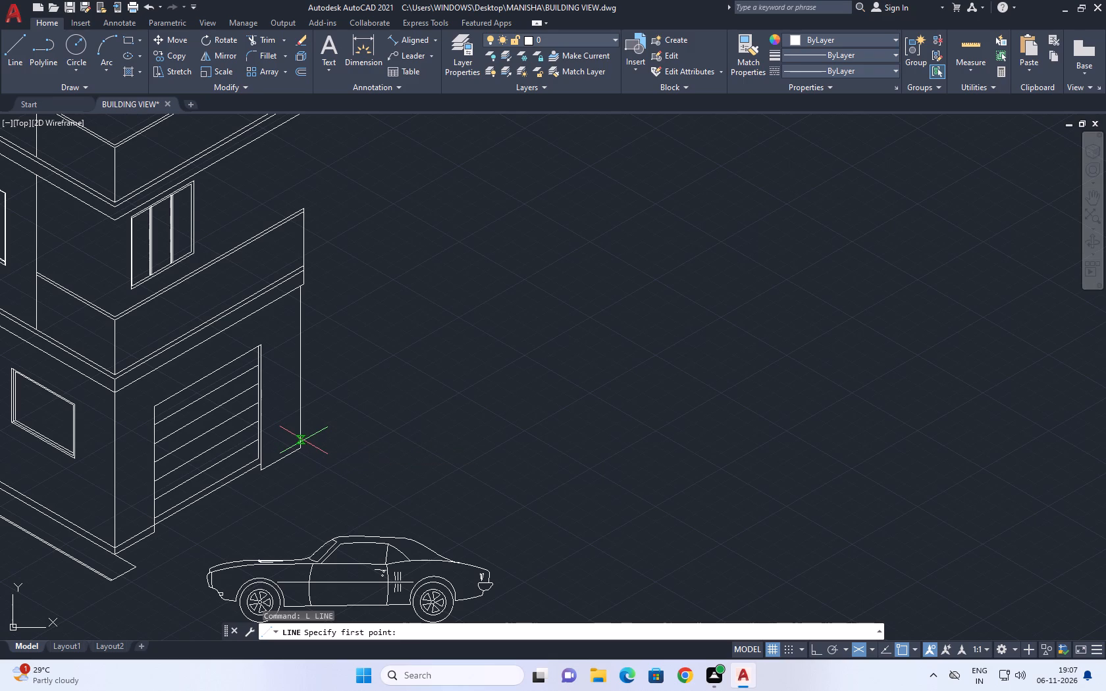
{"action": "left_click", "coordinate": [305, 433]}
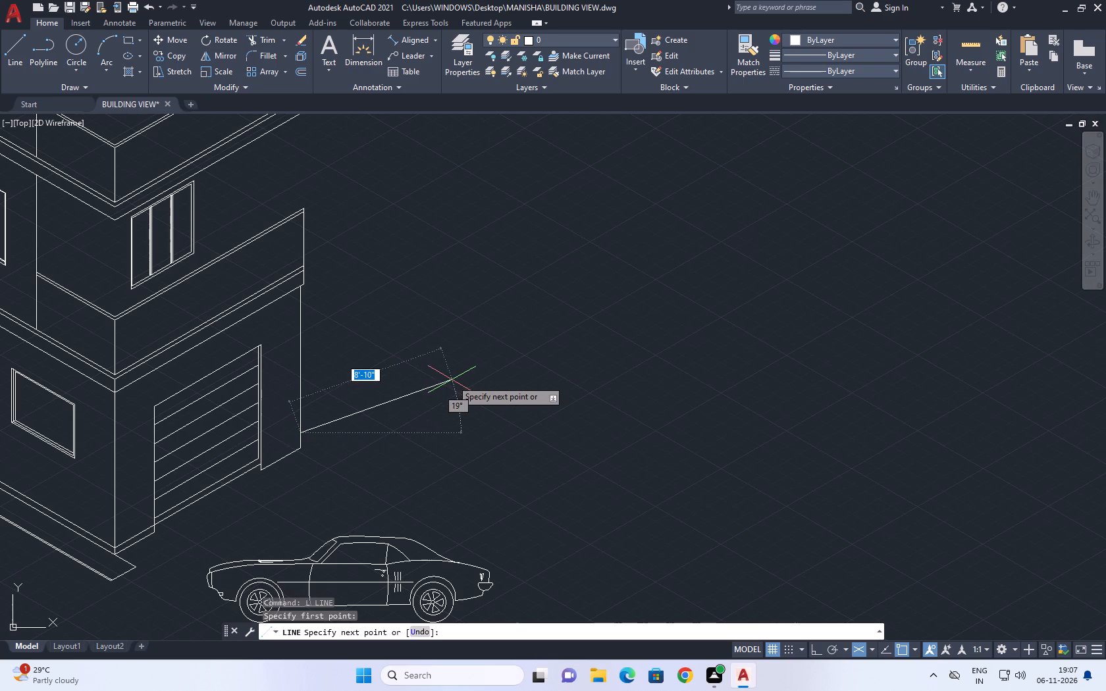
{"action": "key", "text": "F8"}
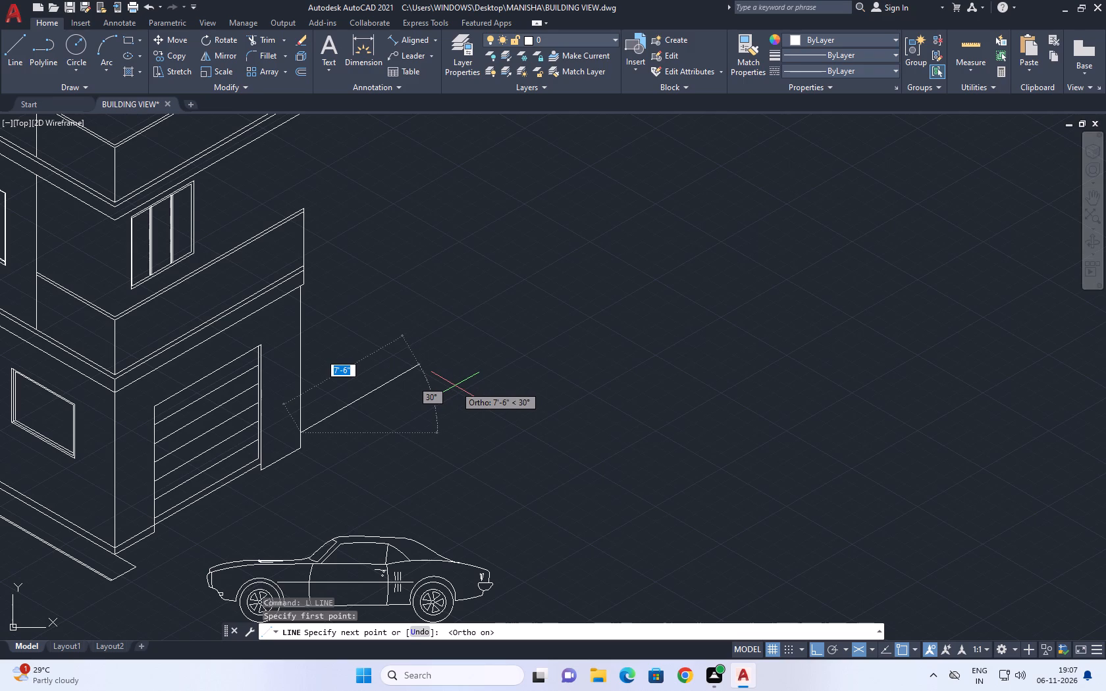
{"action": "scroll", "coordinate": [455, 386], "scroll_direction": "down", "scroll_amount": 3}
{"action": "middle_click_drag", "start_coordinate": [531, 368], "coordinate": [459, 388]}
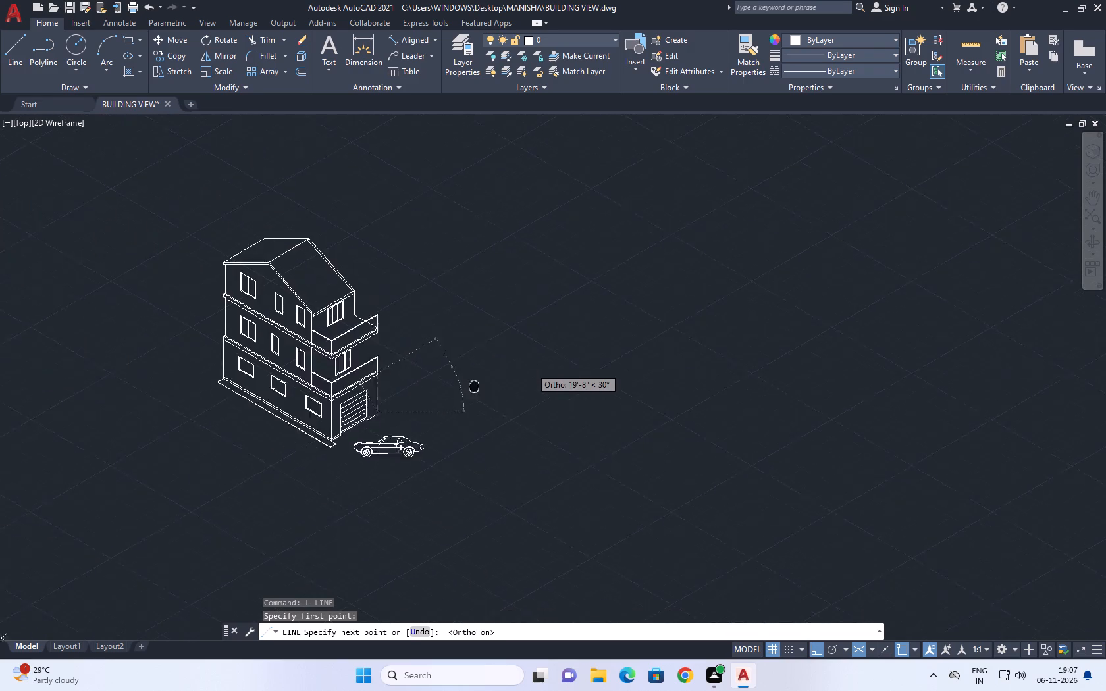
{"action": "middle_click_drag", "start_coordinate": [459, 388], "coordinate": [394, 403]}
{"action": "scroll", "coordinate": [394, 403], "scroll_direction": "down", "scroll_amount": 1}
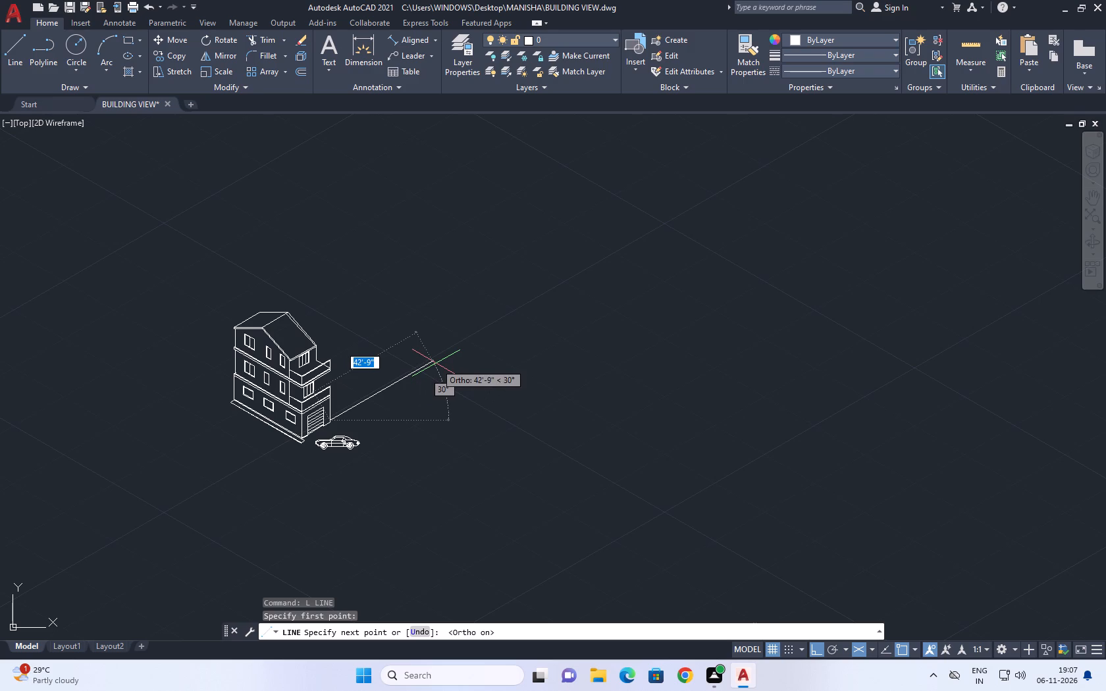
{"action": "type", "text": "12'"}
{"action": "key", "text": "Return"}
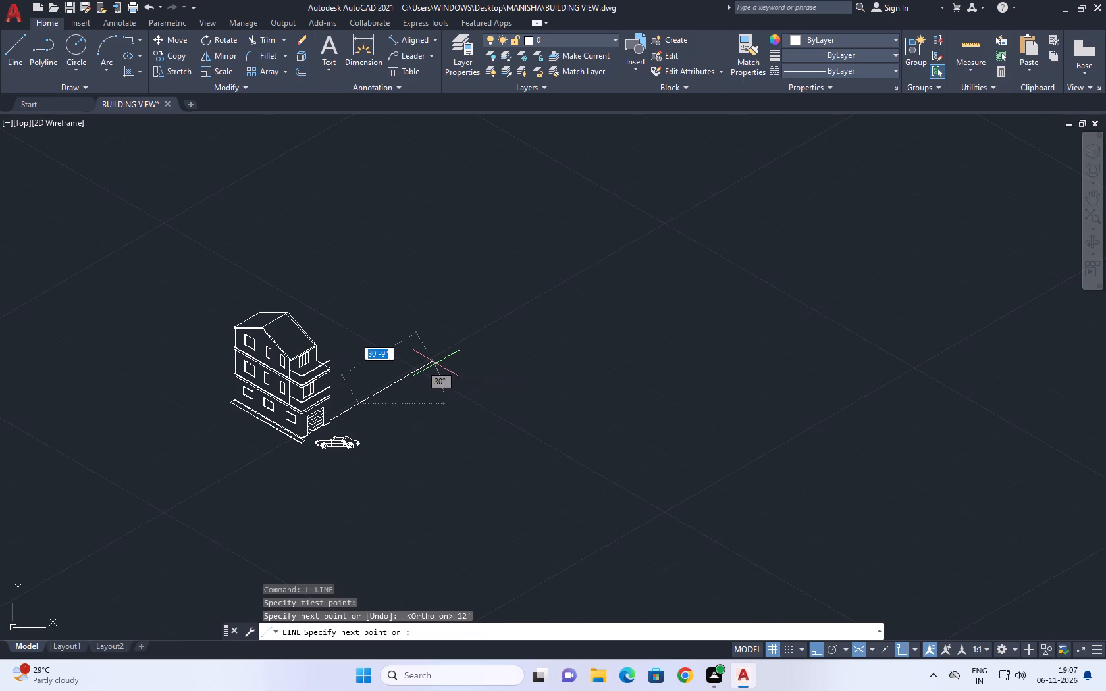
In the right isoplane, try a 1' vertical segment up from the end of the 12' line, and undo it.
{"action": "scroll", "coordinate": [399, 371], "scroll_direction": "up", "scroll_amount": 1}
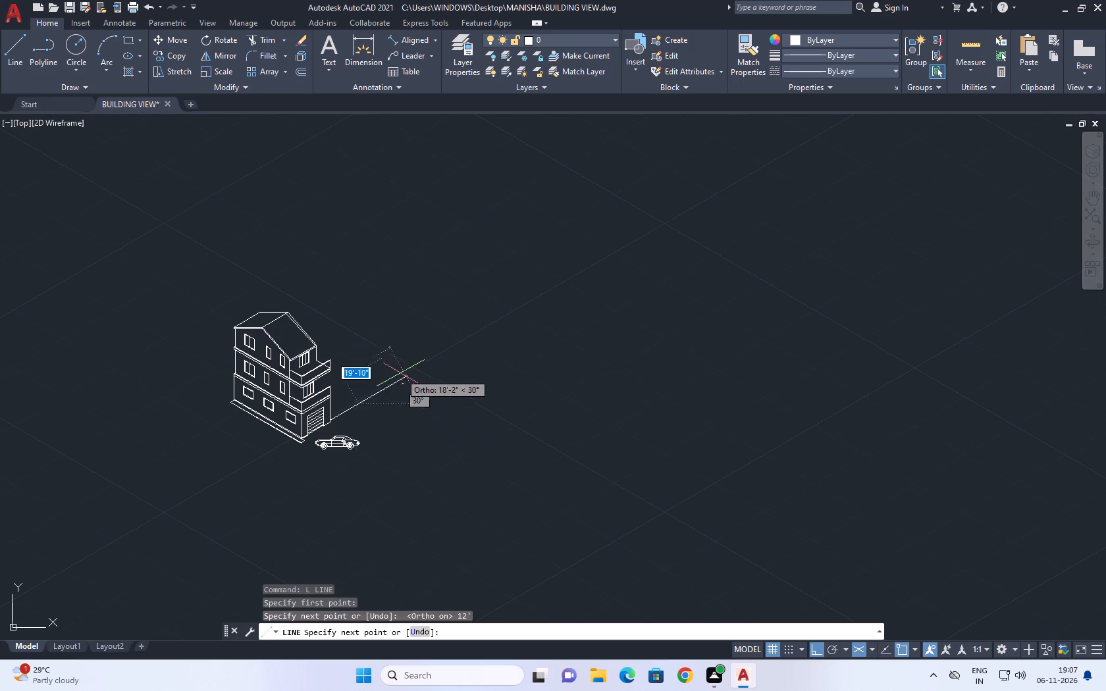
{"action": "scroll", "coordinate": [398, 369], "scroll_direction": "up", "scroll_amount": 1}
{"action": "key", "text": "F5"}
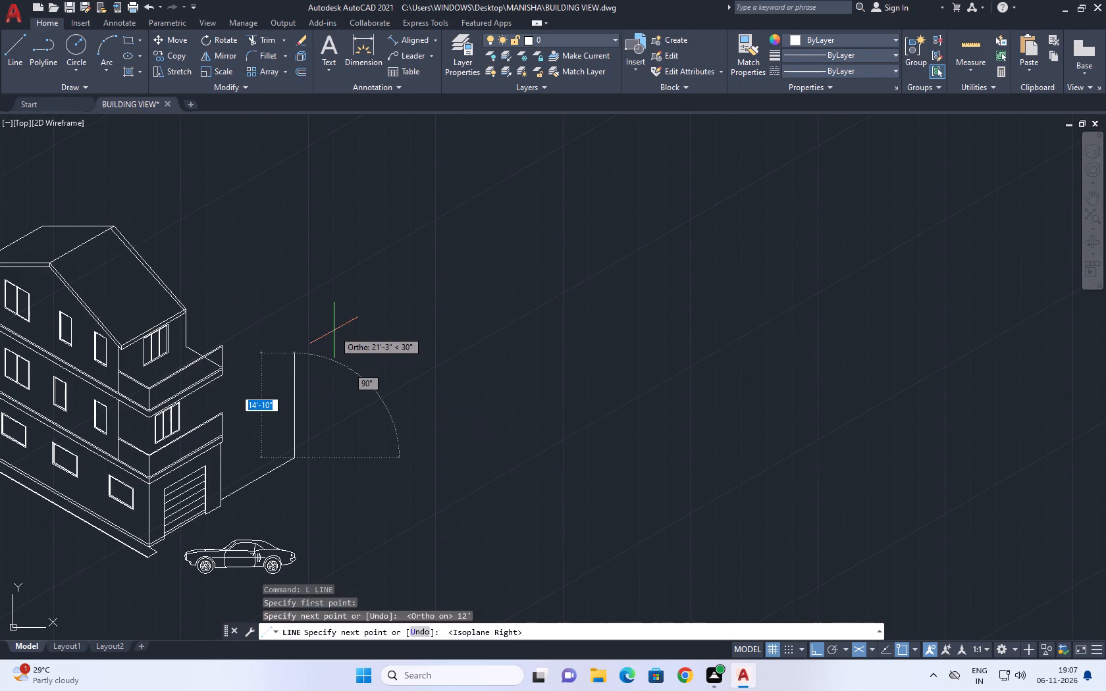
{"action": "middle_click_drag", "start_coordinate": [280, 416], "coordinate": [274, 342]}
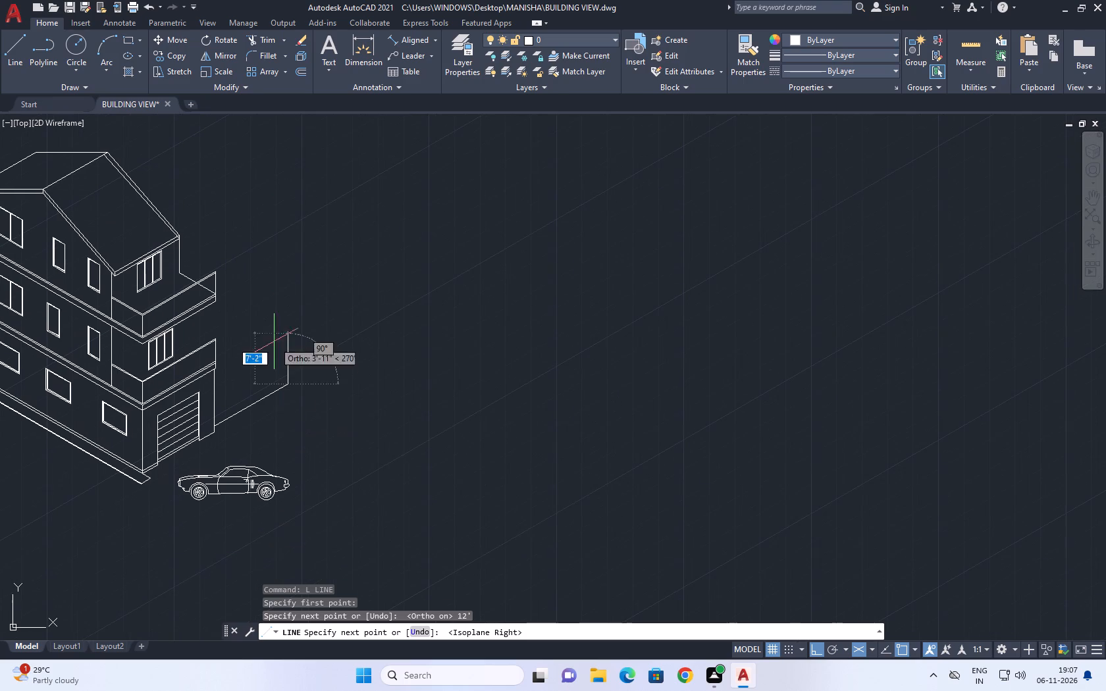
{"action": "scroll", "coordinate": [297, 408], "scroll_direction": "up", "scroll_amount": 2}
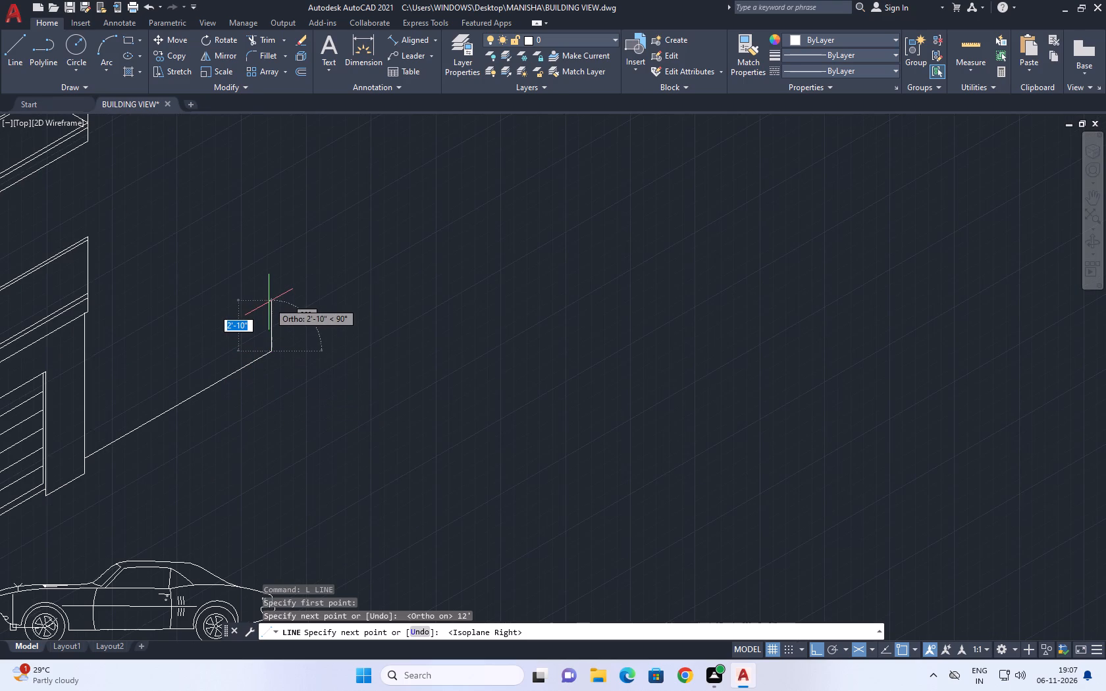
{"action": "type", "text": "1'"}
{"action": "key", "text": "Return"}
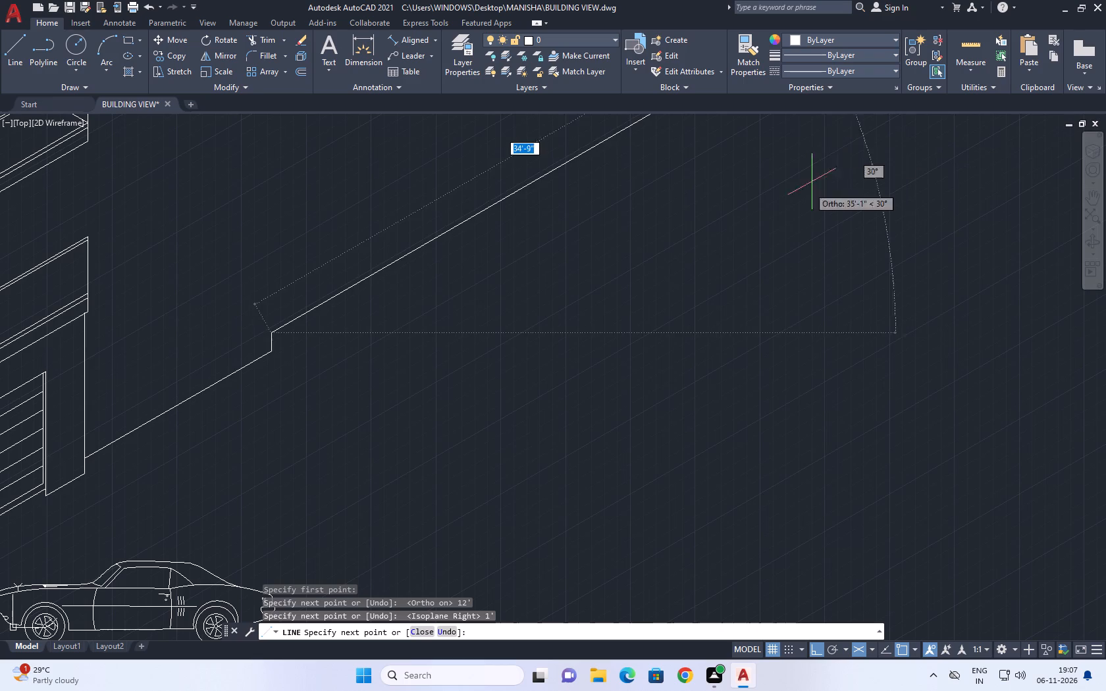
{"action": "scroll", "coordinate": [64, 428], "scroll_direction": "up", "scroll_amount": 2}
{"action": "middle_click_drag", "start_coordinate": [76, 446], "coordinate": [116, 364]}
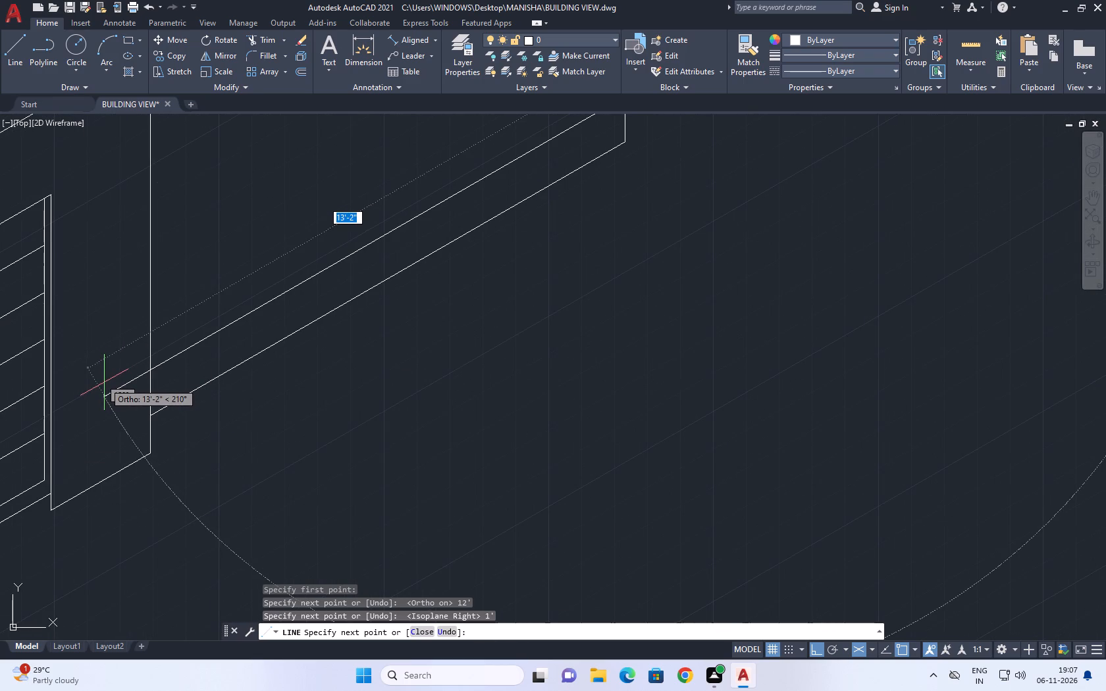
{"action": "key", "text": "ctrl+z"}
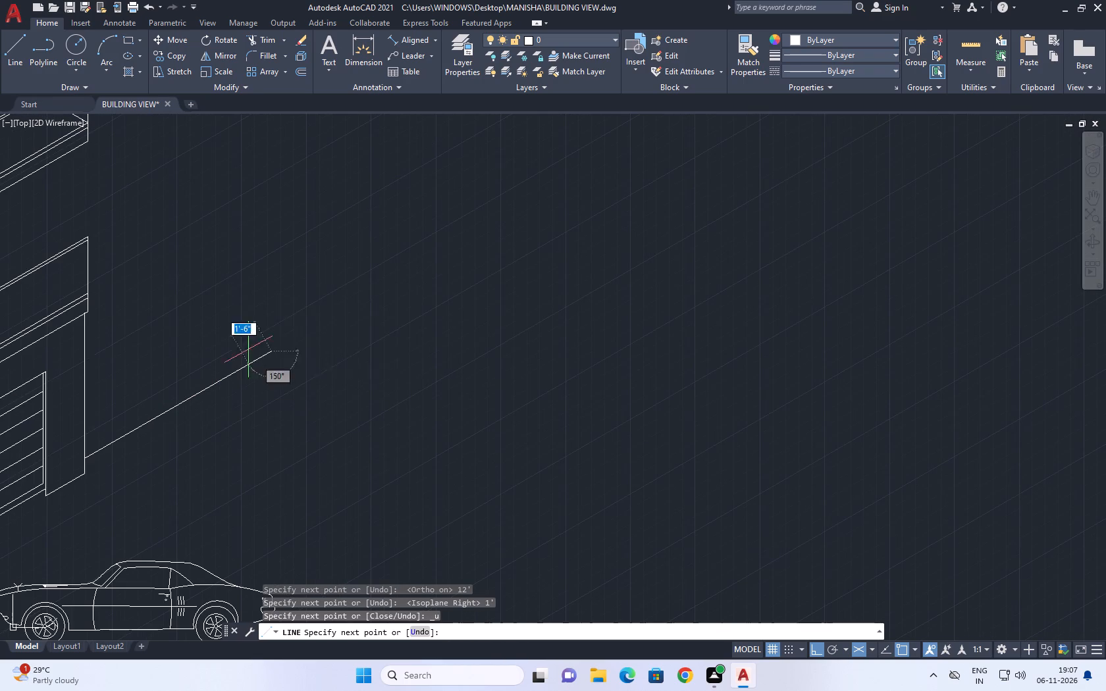
Add a 9" vertical segment up from the 12' line's end and a parallel line at 210° back past the garage wall edge.
{"action": "key", "text": "9"}
{"action": "key", "text": "Return"}
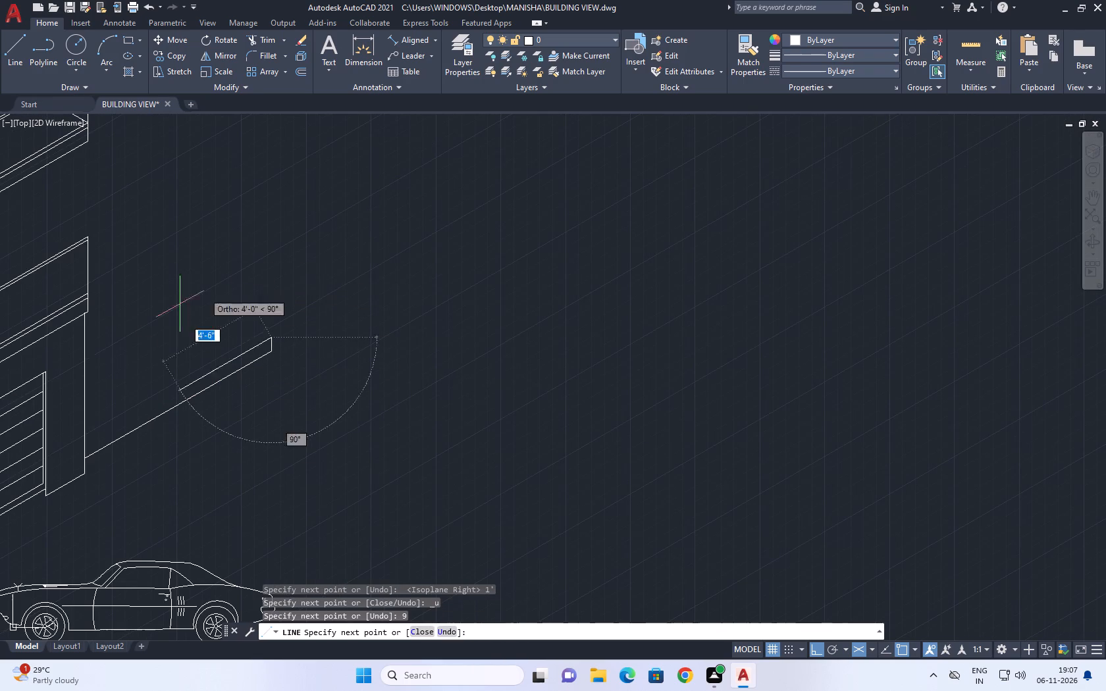
{"action": "scroll", "coordinate": [70, 429], "scroll_direction": "up", "scroll_amount": 2}
{"action": "left_click", "coordinate": [79, 476]}
{"action": "key", "text": "space"}
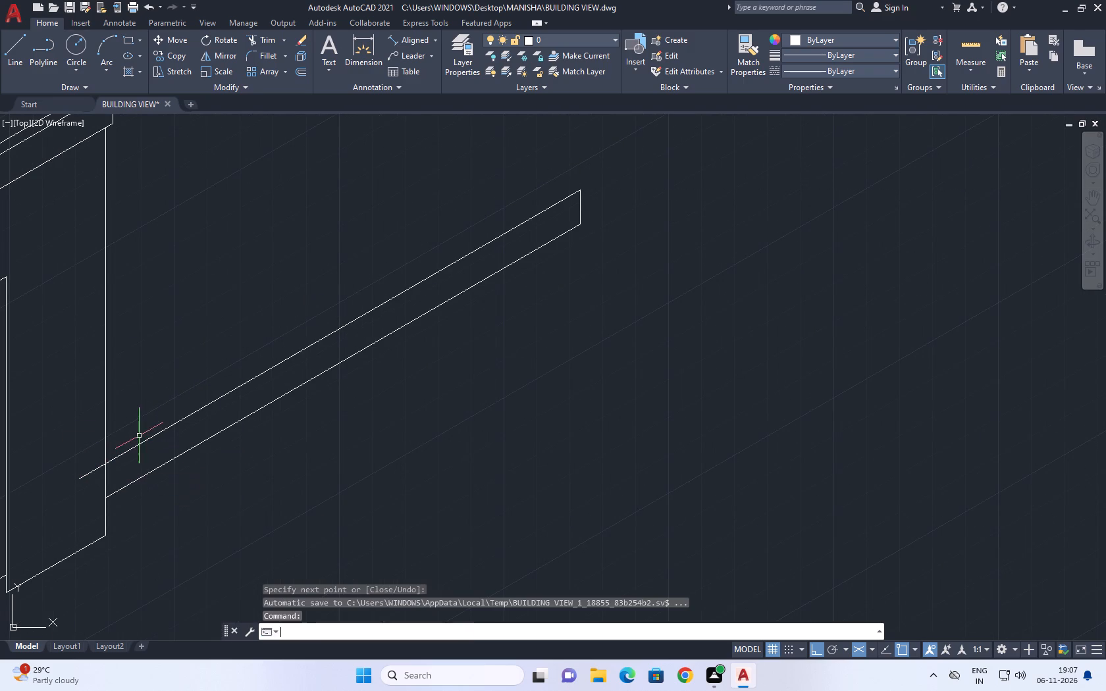
Trim the part of the upper parallel line that crosses the garage wall's vertical edge.
{"action": "type", "text": "tr"}
{"action": "key", "text": "space"}
{"action": "left_click", "coordinate": [94, 468]}
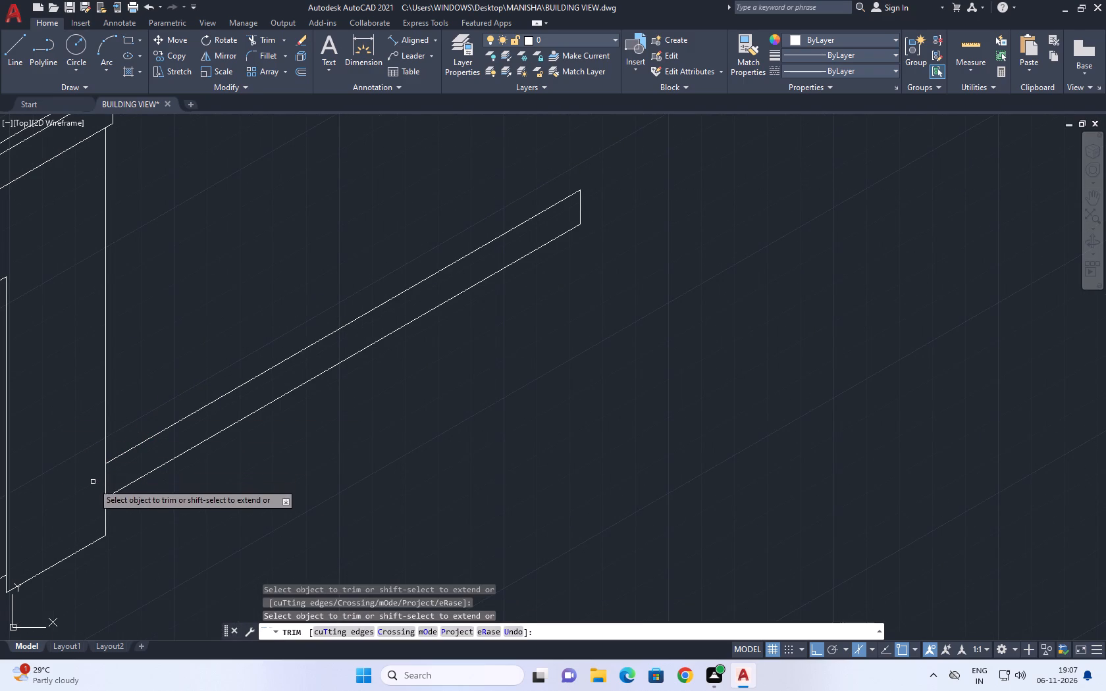
{"action": "key", "text": "space"}
Copy the side wall's upper sloping line straight up to near the top of the garage wall's far vertical edge.
{"action": "scroll", "coordinate": [439, 370], "scroll_direction": "down", "scroll_amount": 1}
{"action": "middle_click_drag", "start_coordinate": [512, 345], "coordinate": [533, 388]}
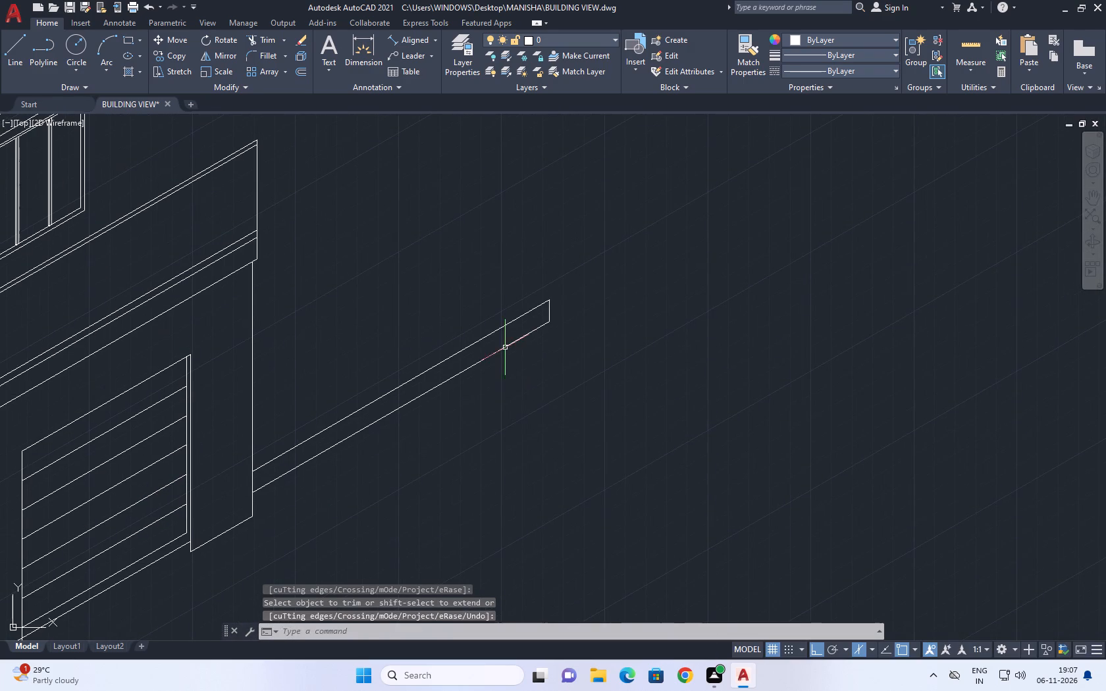
{"action": "left_click", "coordinate": [490, 336]}
{"action": "middle_click_drag", "start_coordinate": [488, 267], "coordinate": [488, 288]}
{"action": "type", "text": "co"}
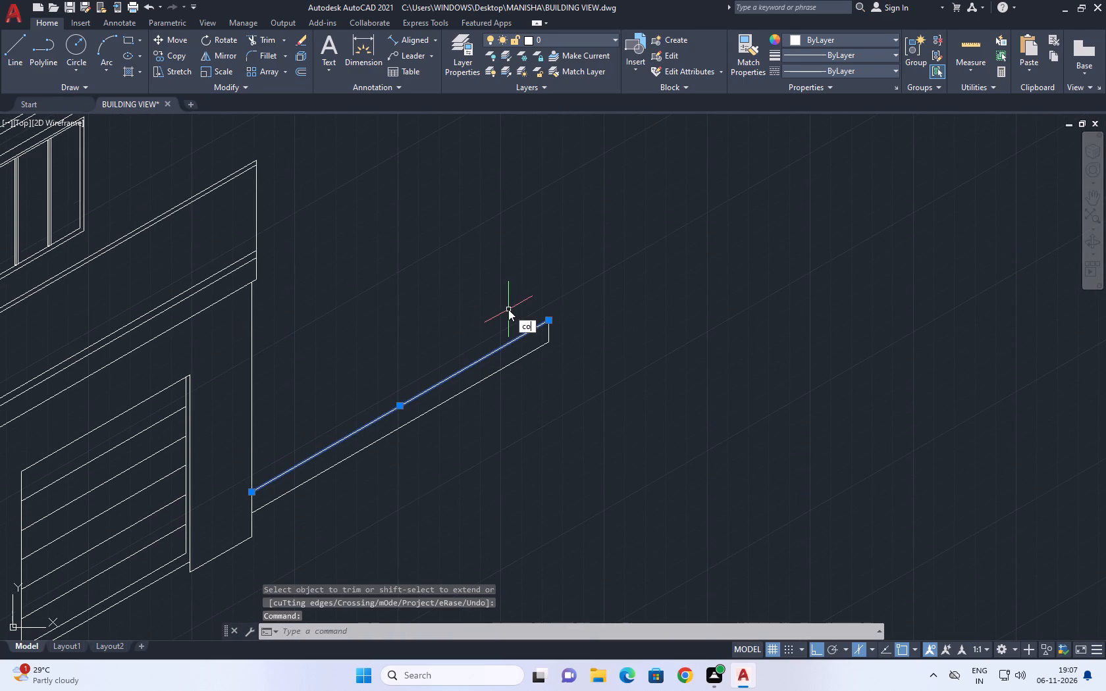
{"action": "key", "text": "space"}
{"action": "left_click", "coordinate": [470, 350]}
{"action": "scroll", "coordinate": [444, 239], "scroll_direction": "down", "scroll_amount": 1}
{"action": "middle_click_drag", "start_coordinate": [441, 222], "coordinate": [465, 264]}
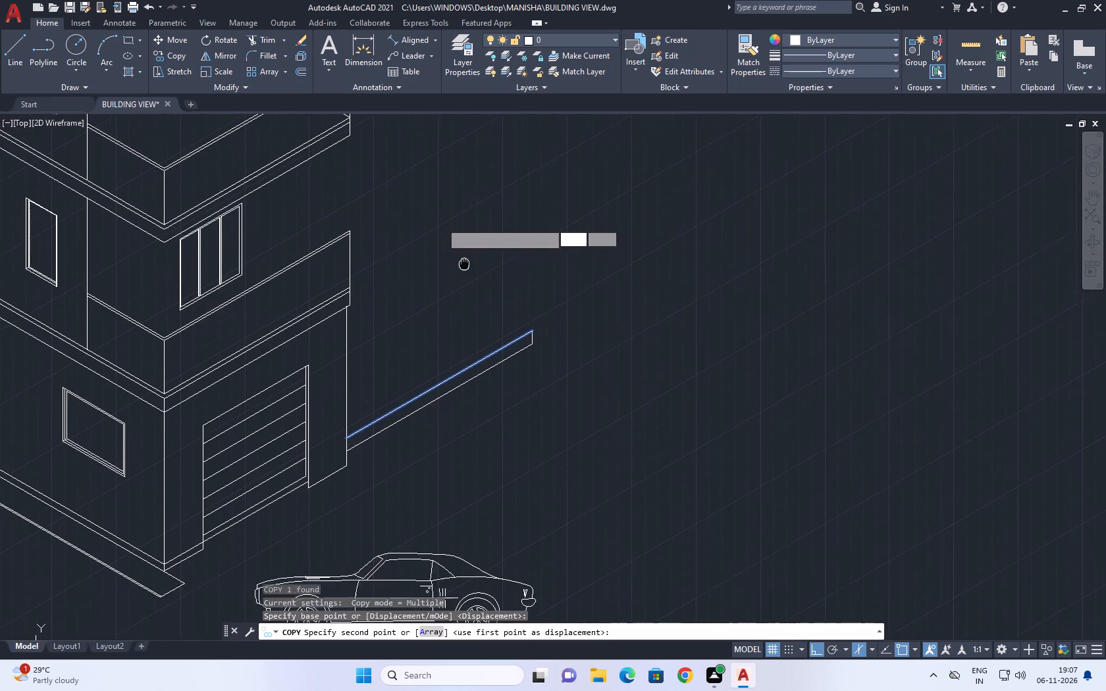
{"action": "middle_click_drag", "start_coordinate": [465, 264], "coordinate": [470, 276]}
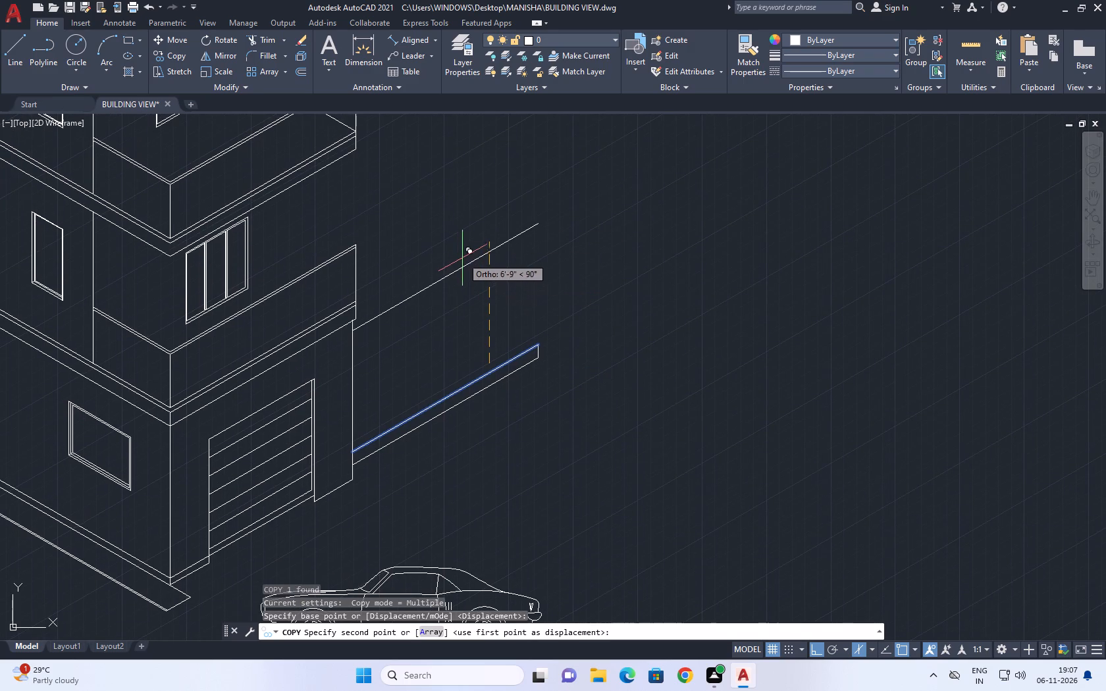
{"action": "left_click", "coordinate": [465, 249]}
{"action": "key", "text": "space"}
Copy the parapet and slab-edge lines above the garage, with the parapet's short return, from the return's midpoint to the parapet's far top corner.
{"action": "middle_click_drag", "start_coordinate": [408, 272], "coordinate": [431, 271]}
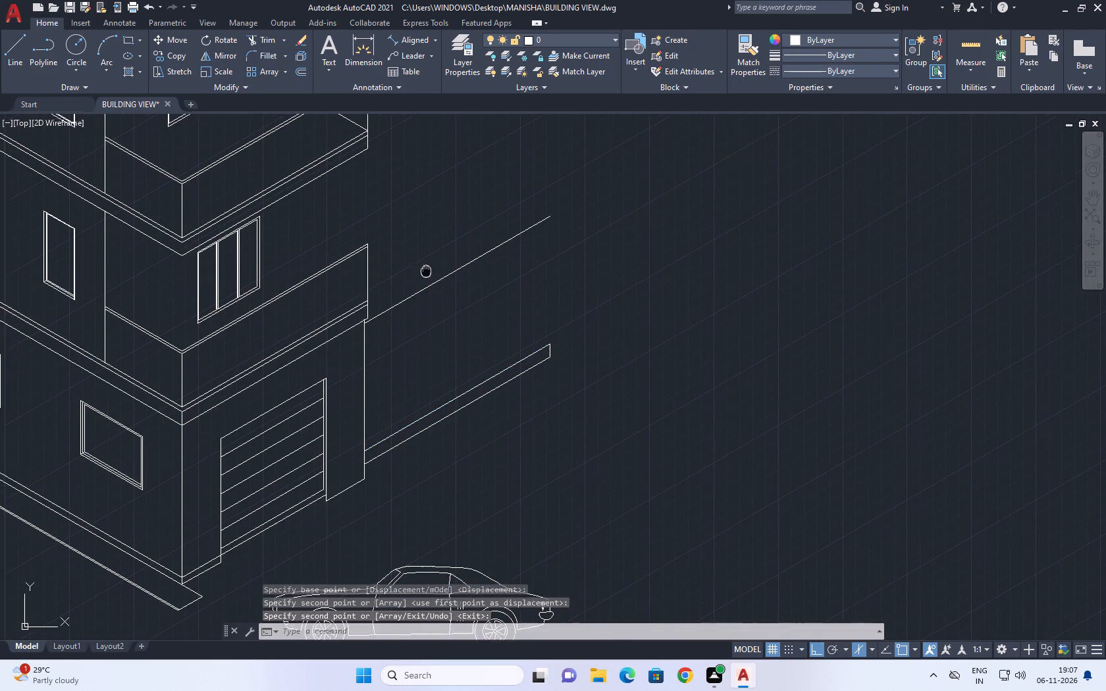
{"action": "middle_click_drag", "start_coordinate": [431, 271], "coordinate": [517, 361]}
{"action": "scroll", "coordinate": [422, 431], "scroll_direction": "up", "scroll_amount": 1}
{"action": "left_click_drag", "start_coordinate": [448, 438], "coordinate": [441, 411]}
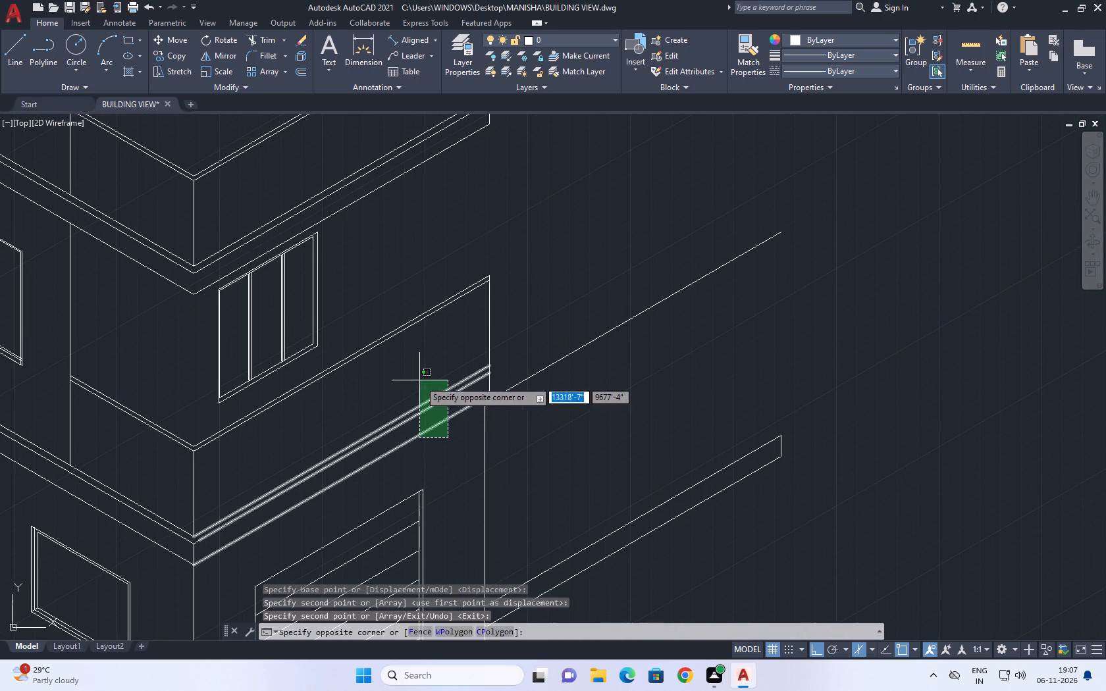
{"action": "left_click", "coordinate": [419, 380]}
{"action": "left_click", "coordinate": [500, 261]}
{"action": "left_click_drag", "start_coordinate": [467, 321], "coordinate": [467, 327]}
{"action": "scroll", "coordinate": [483, 407], "scroll_direction": "up", "scroll_amount": 4}
{"action": "scroll", "coordinate": [492, 336], "scroll_direction": "down", "scroll_amount": 4}
{"action": "middle_click_drag", "start_coordinate": [440, 359], "coordinate": [629, 247]}
{"action": "left_click", "coordinate": [437, 309]}
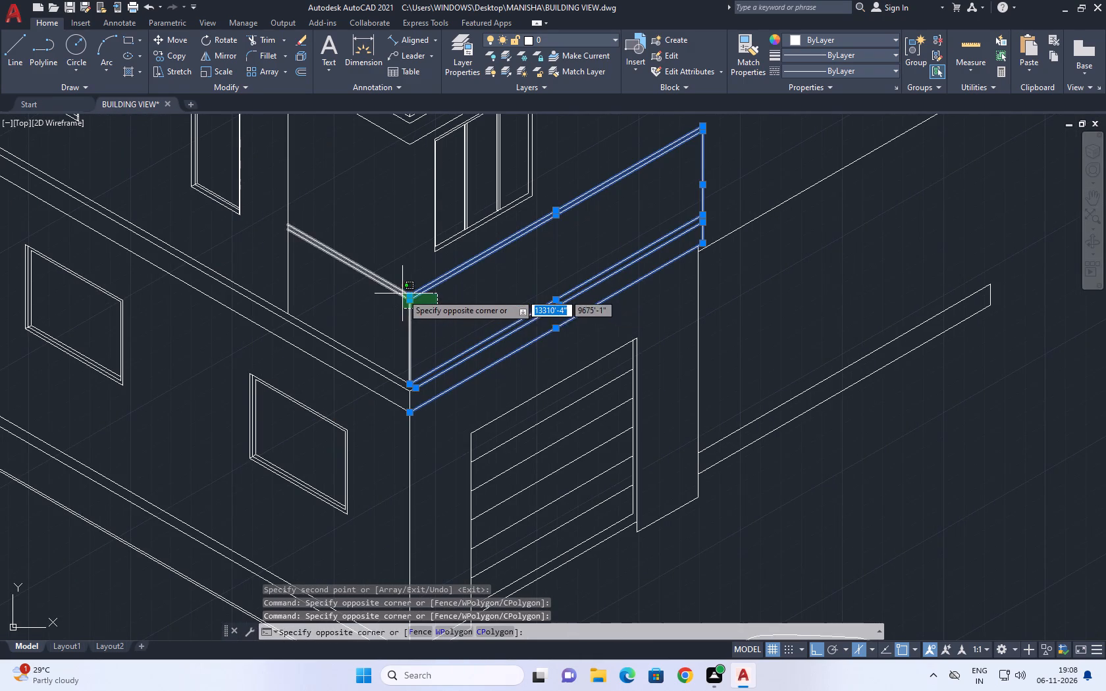
{"action": "left_click", "coordinate": [371, 288]}
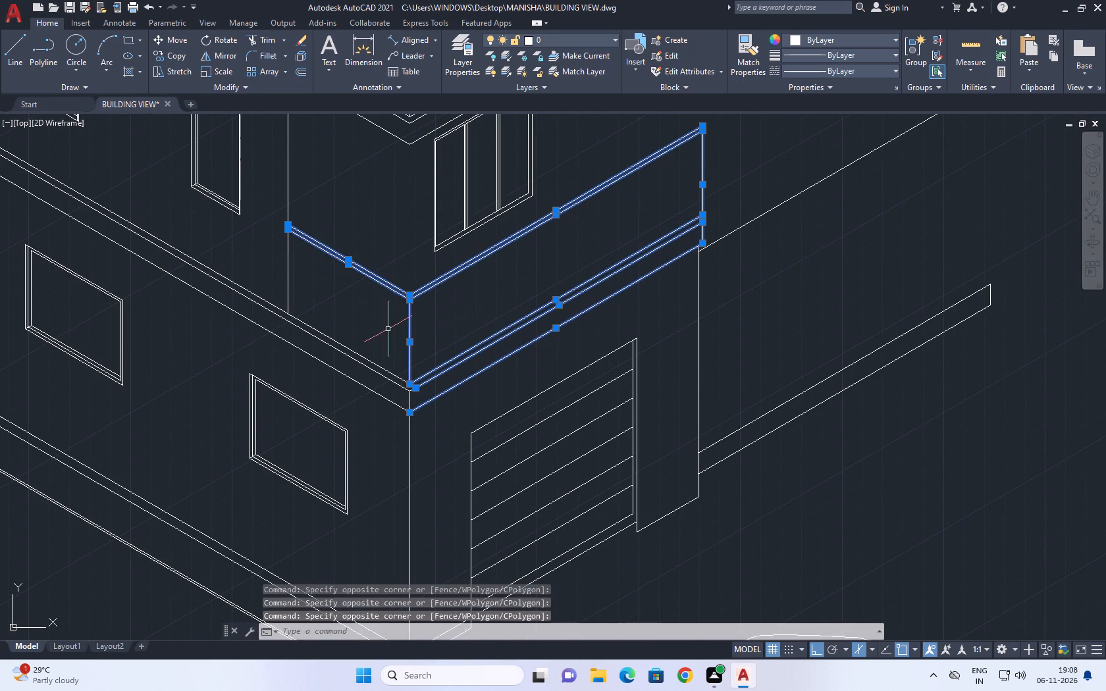
{"action": "scroll", "coordinate": [460, 343], "scroll_direction": "up", "scroll_amount": 1}
{"action": "middle_click_drag", "start_coordinate": [465, 334], "coordinate": [484, 363]}
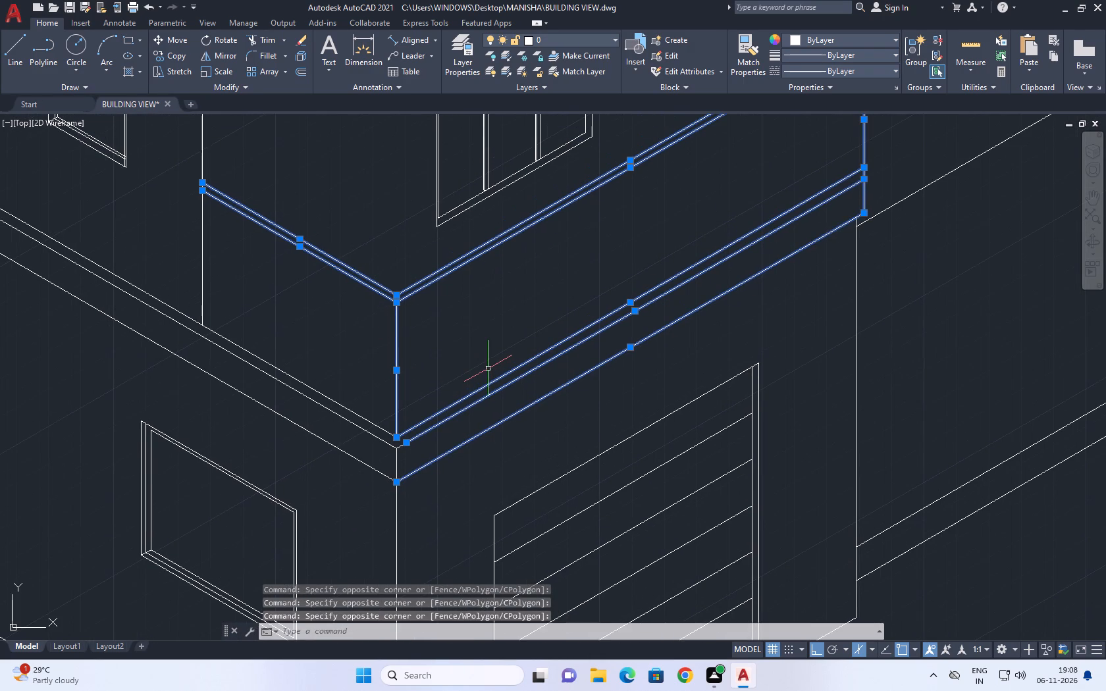
{"action": "middle_click_drag", "start_coordinate": [448, 297], "coordinate": [490, 406]}
{"action": "scroll", "coordinate": [496, 422], "scroll_direction": "down", "scroll_amount": 1}
{"action": "middle_click_drag", "start_coordinate": [658, 306], "coordinate": [658, 310]}
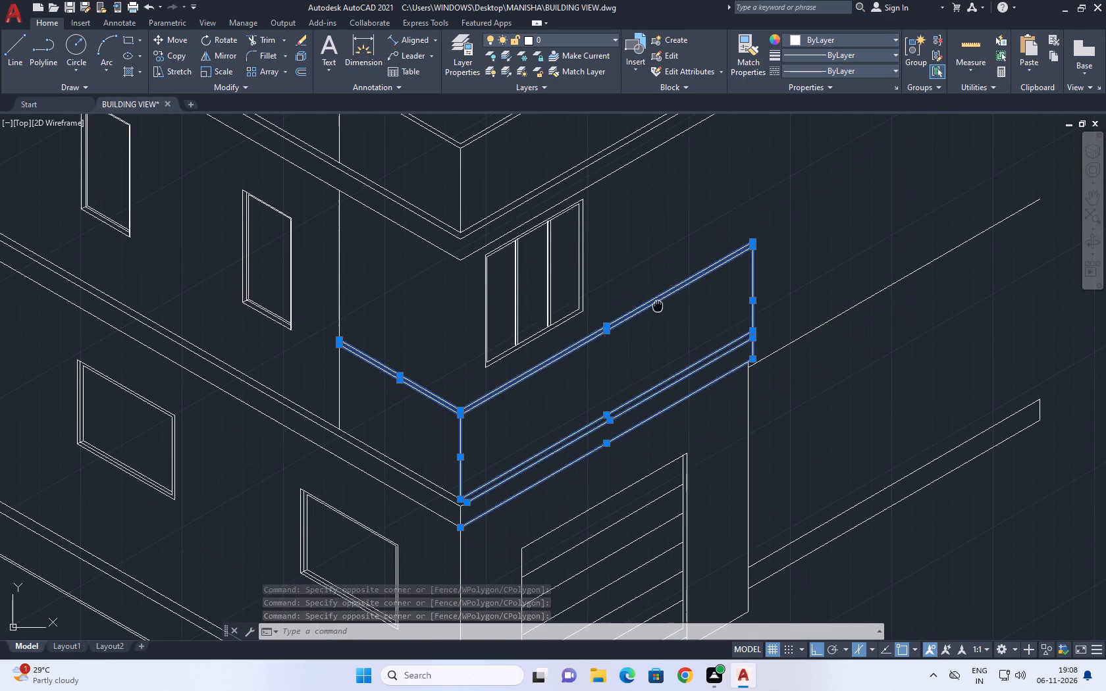
{"action": "middle_click_drag", "start_coordinate": [658, 310], "coordinate": [662, 347]}
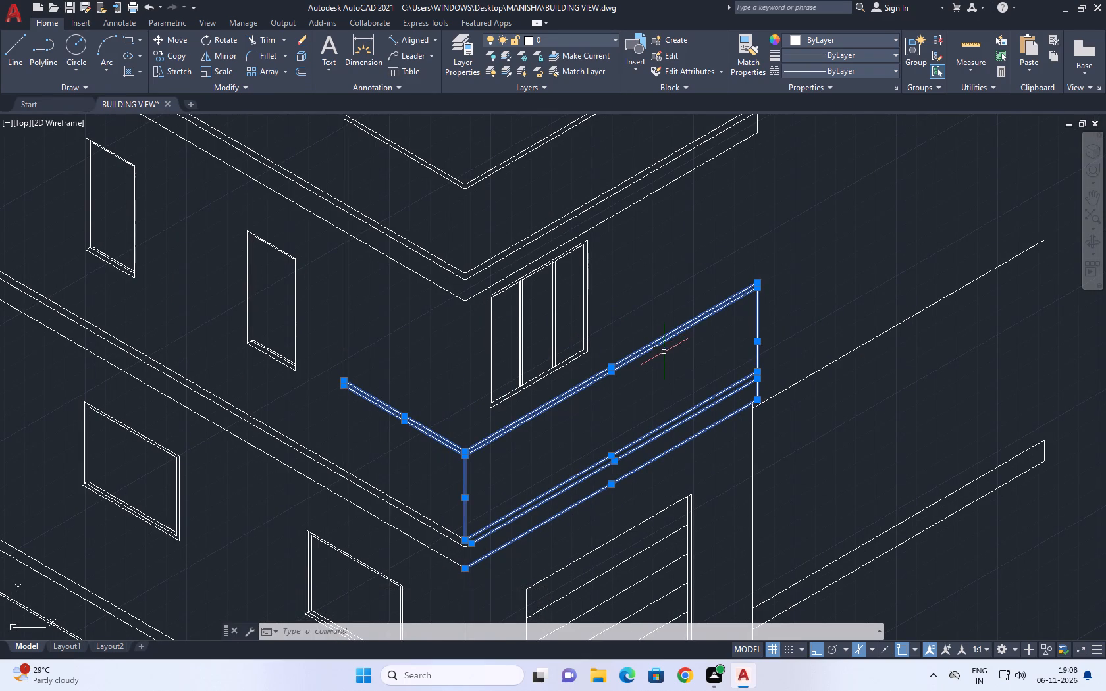
{"action": "left_click", "coordinate": [175, 57]}
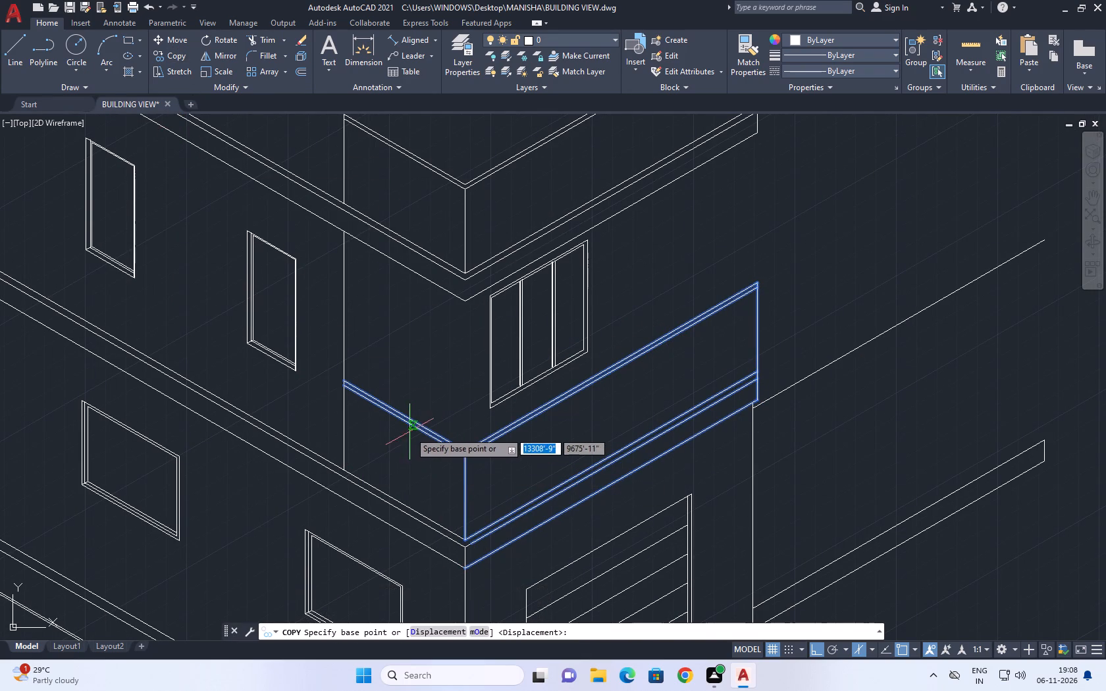
{"action": "left_click", "coordinate": [403, 424]}
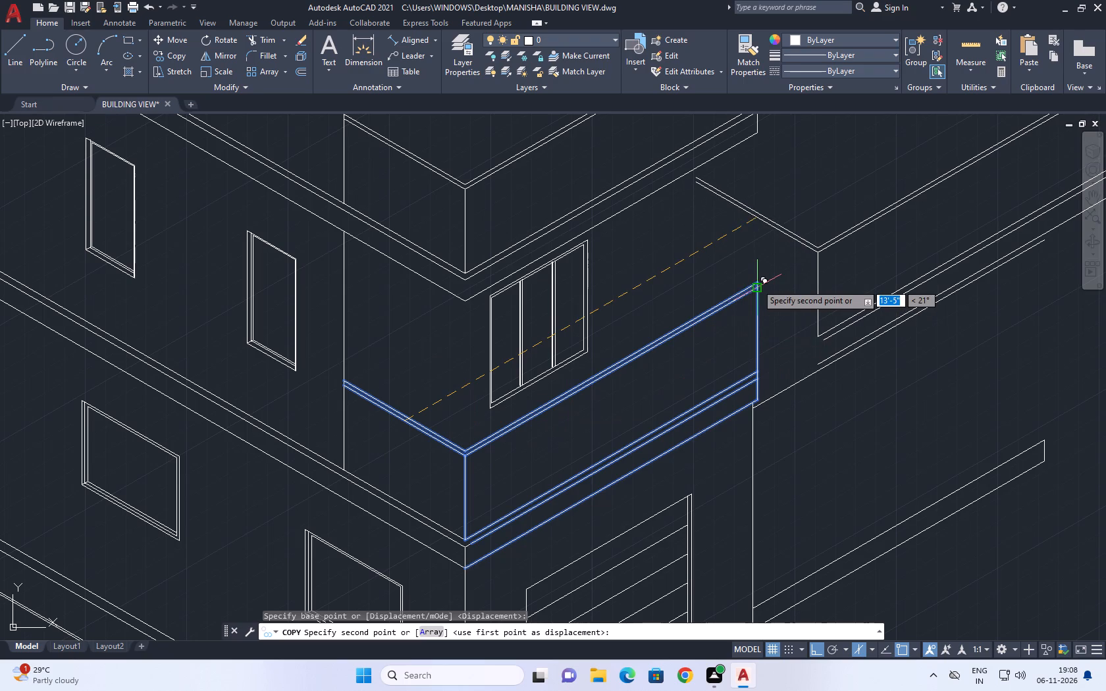
{"action": "scroll", "coordinate": [758, 283], "scroll_direction": "up", "scroll_amount": 3}
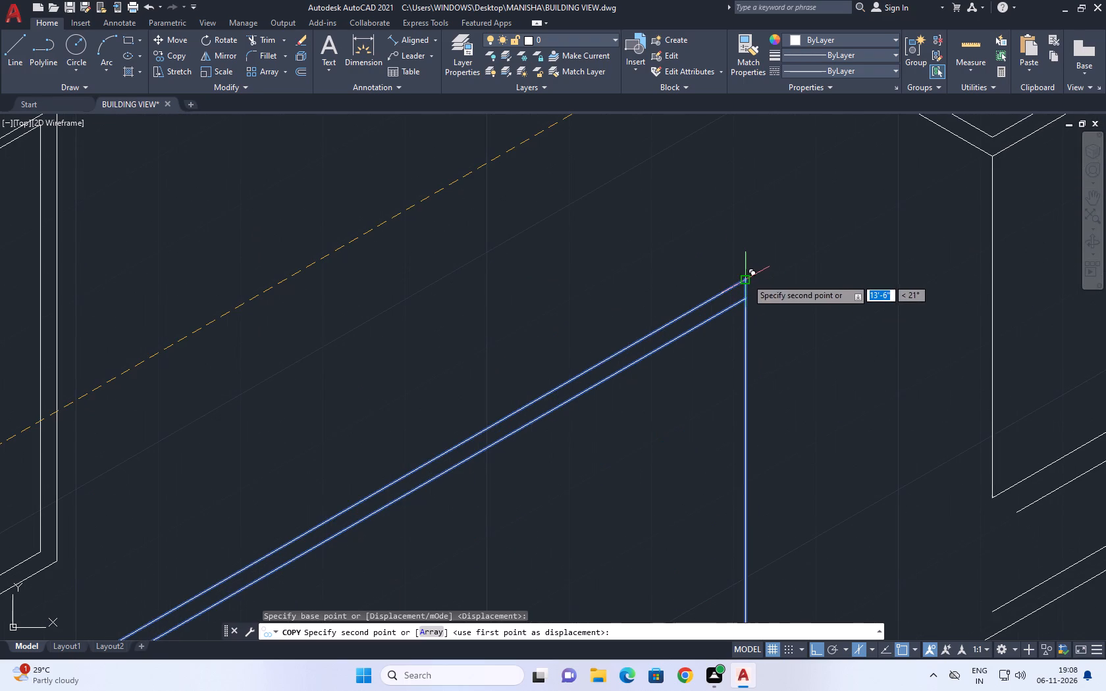
{"action": "left_click", "coordinate": [745, 278]}
{"action": "scroll", "coordinate": [725, 343], "scroll_direction": "down", "scroll_amount": 2}
{"action": "middle_click_drag", "start_coordinate": [771, 370], "coordinate": [694, 392]}
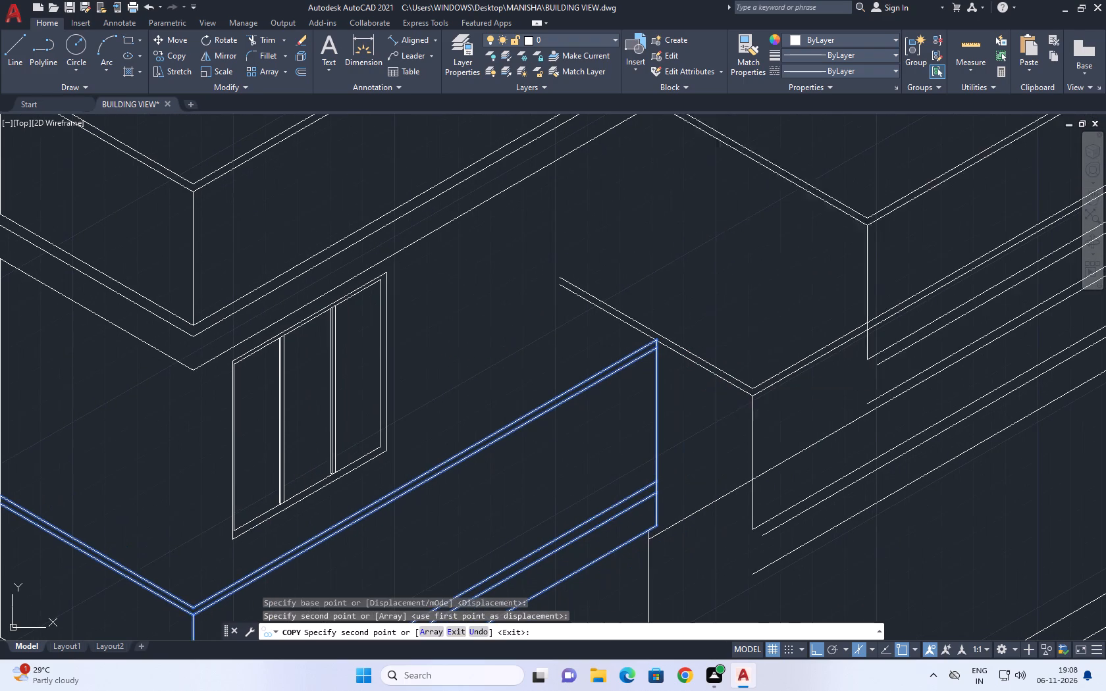
{"action": "right_click", "coordinate": [720, 284]}
{"action": "left_click", "coordinate": [762, 307]}
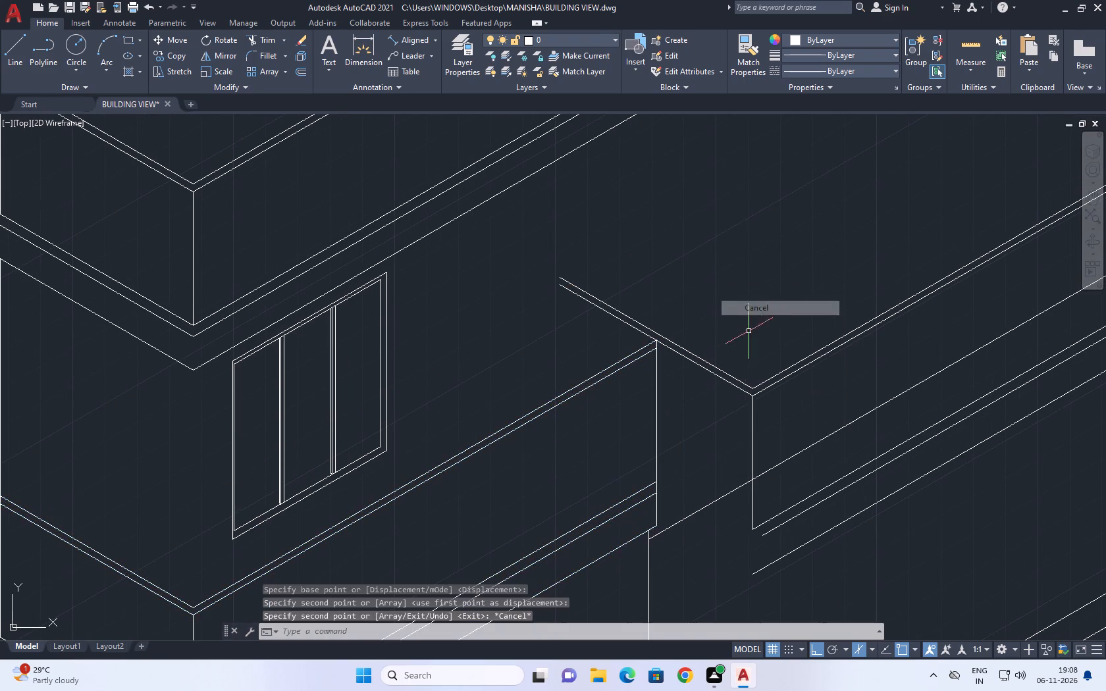
Move the copied parapet and slab-edge lines about 3" outward at 30° from the original parapet's far end.
{"action": "middle_click_drag", "start_coordinate": [733, 415], "coordinate": [704, 415]}
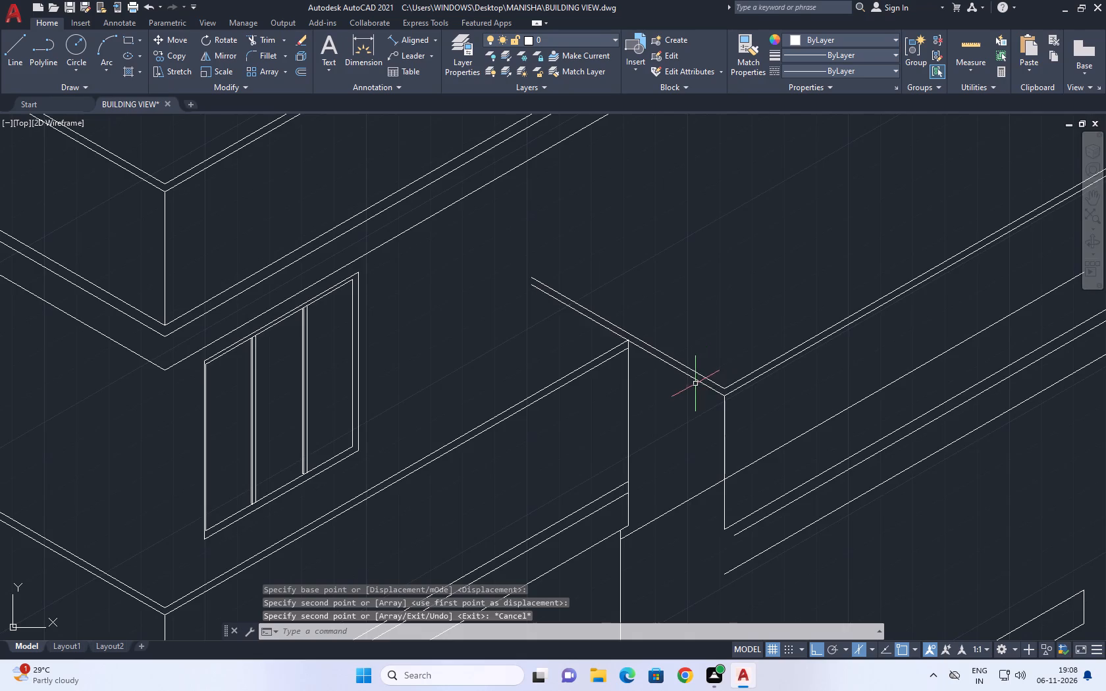
{"action": "middle_click_drag", "start_coordinate": [725, 398], "coordinate": [588, 337]}
{"action": "scroll", "coordinate": [631, 365], "scroll_direction": "down", "scroll_amount": 1}
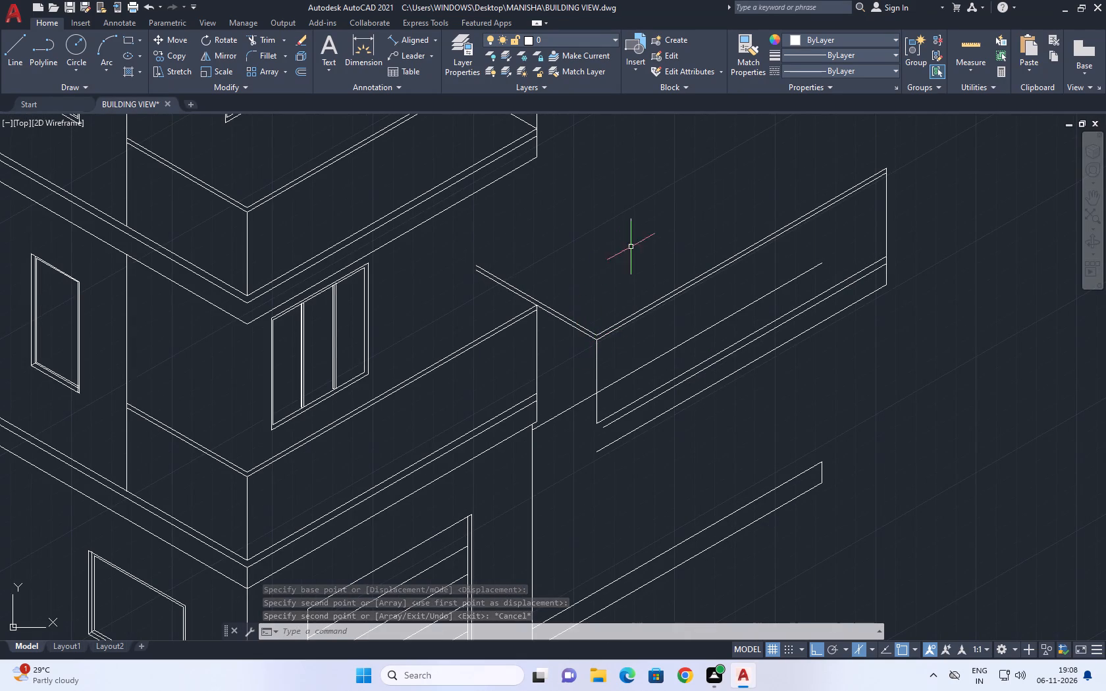
{"action": "left_click_drag", "start_coordinate": [643, 286], "coordinate": [632, 286]}
{"action": "left_click", "coordinate": [583, 336]}
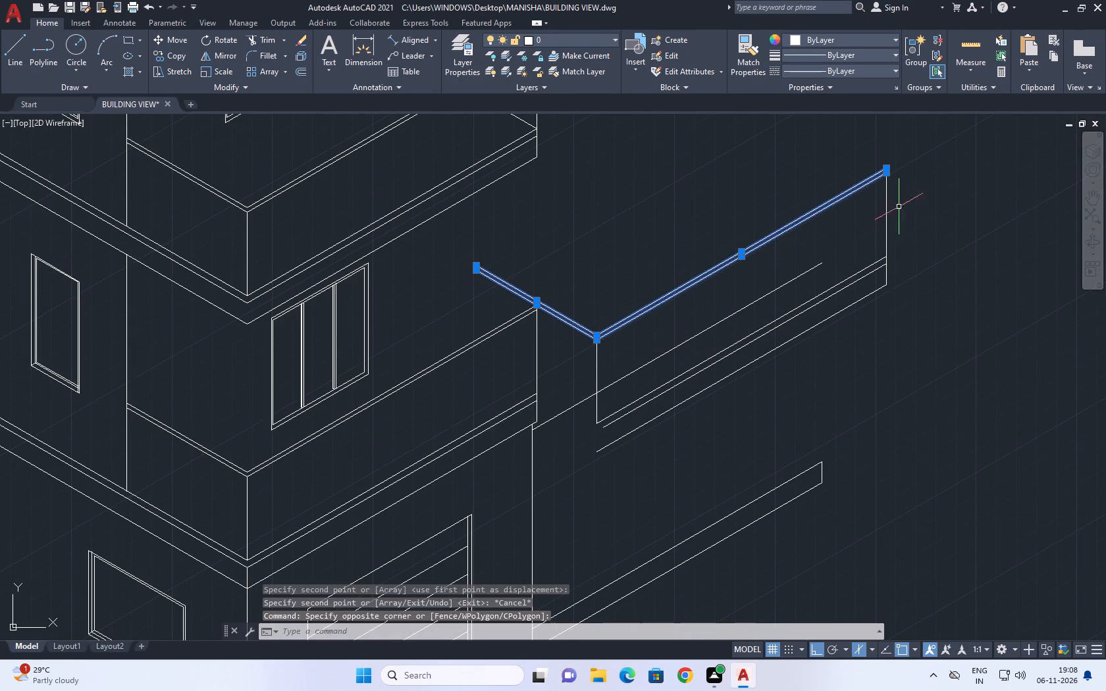
{"action": "left_click", "coordinate": [907, 165]}
{"action": "left_click_drag", "start_coordinate": [888, 298], "coordinate": [883, 319]}
{"action": "left_click", "coordinate": [848, 338]}
{"action": "left_click", "coordinate": [815, 294]}
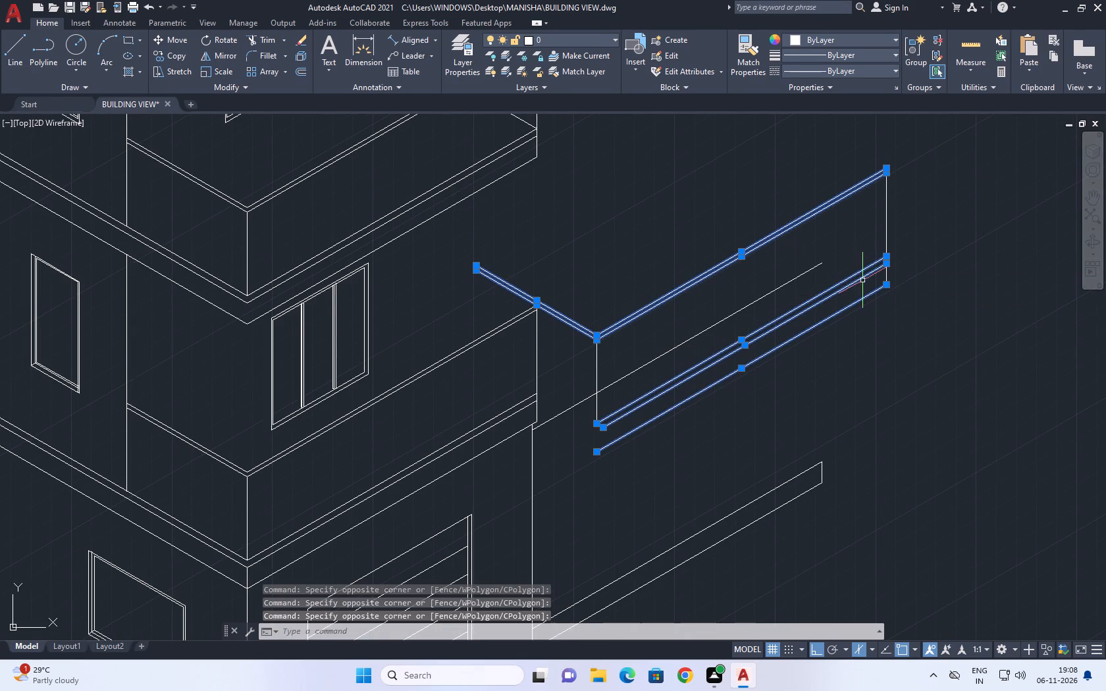
{"action": "left_click", "coordinate": [883, 230]}
{"action": "left_click_drag", "start_coordinate": [889, 200], "coordinate": [889, 192]}
{"action": "left_click", "coordinate": [895, 199]}
{"action": "left_click", "coordinate": [876, 211]}
{"action": "scroll", "coordinate": [574, 395], "scroll_direction": "up", "scroll_amount": 2}
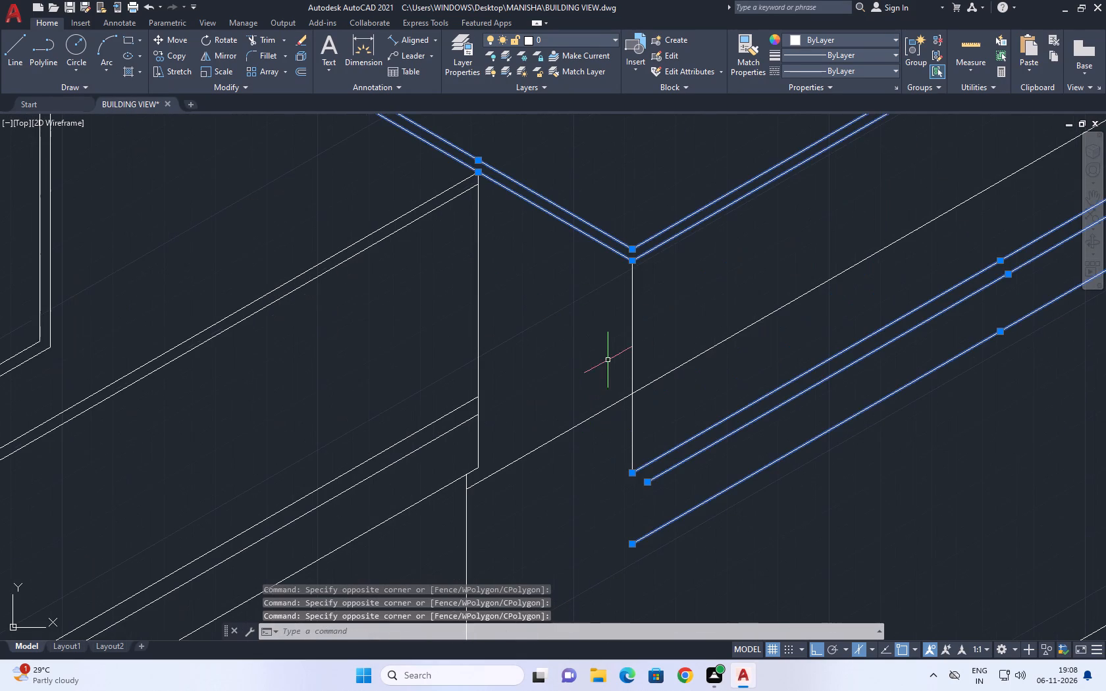
{"action": "left_click_drag", "start_coordinate": [665, 295], "coordinate": [658, 296]}
{"action": "left_click", "coordinate": [617, 305]}
{"action": "scroll", "coordinate": [610, 347], "scroll_direction": "down", "scroll_amount": 1}
{"action": "middle_click_drag", "start_coordinate": [539, 242], "coordinate": [540, 276]}
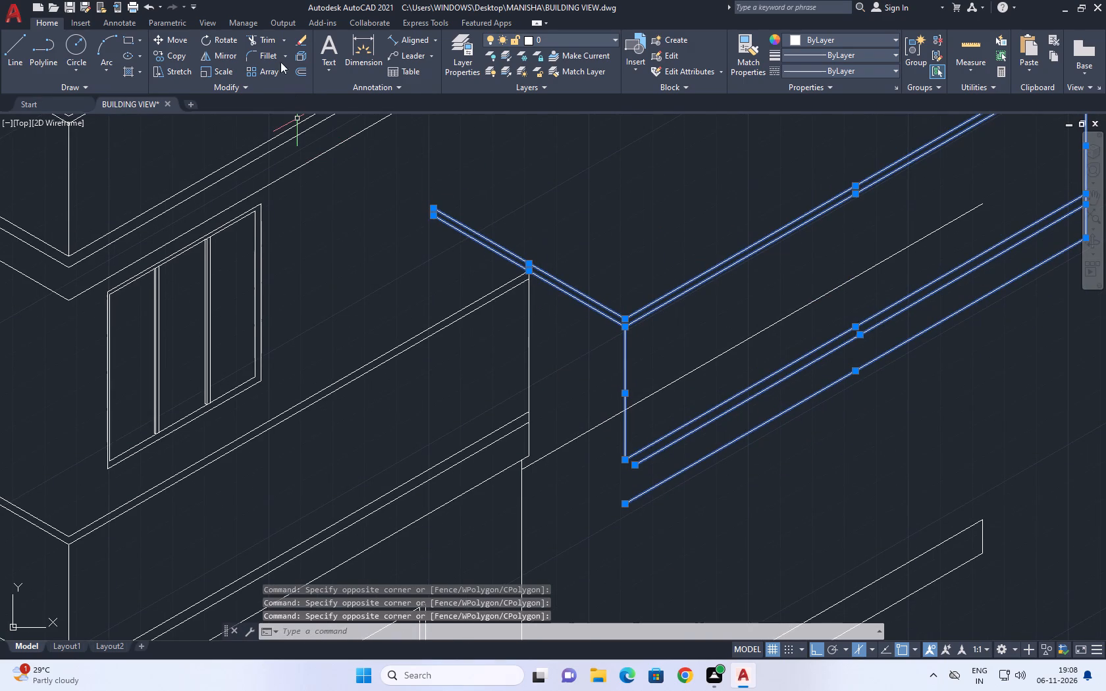
{"action": "left_click", "coordinate": [178, 40]}
{"action": "scroll", "coordinate": [540, 274], "scroll_direction": "up", "scroll_amount": 2}
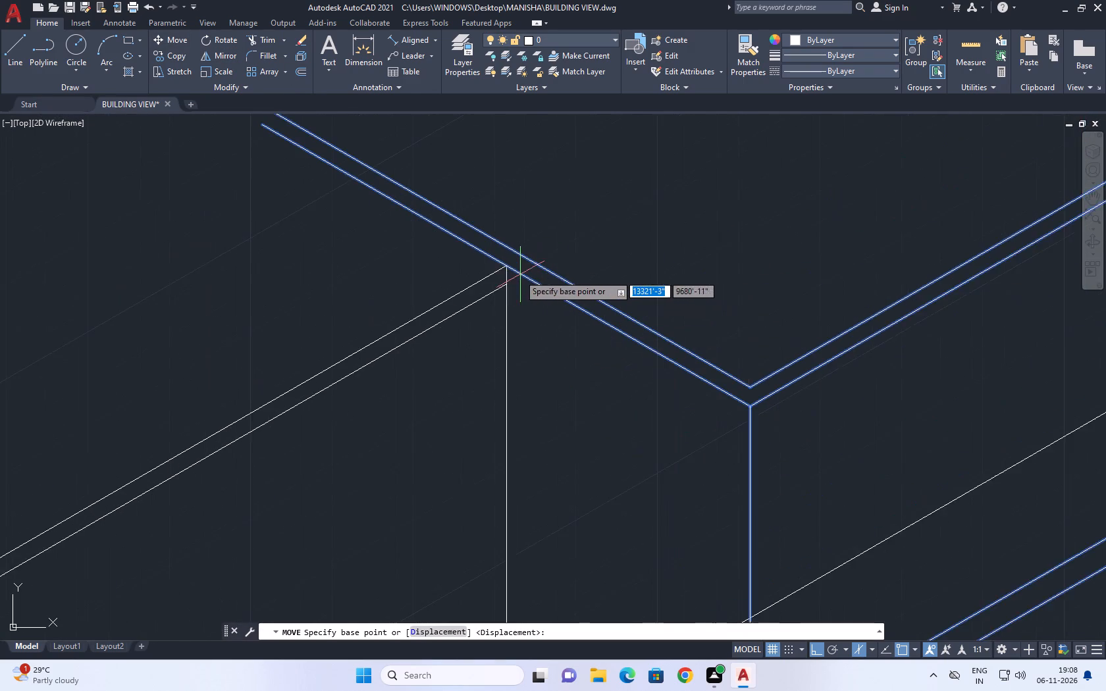
{"action": "scroll", "coordinate": [517, 274], "scroll_direction": "up", "scroll_amount": 1}
{"action": "left_click", "coordinate": [510, 234]}
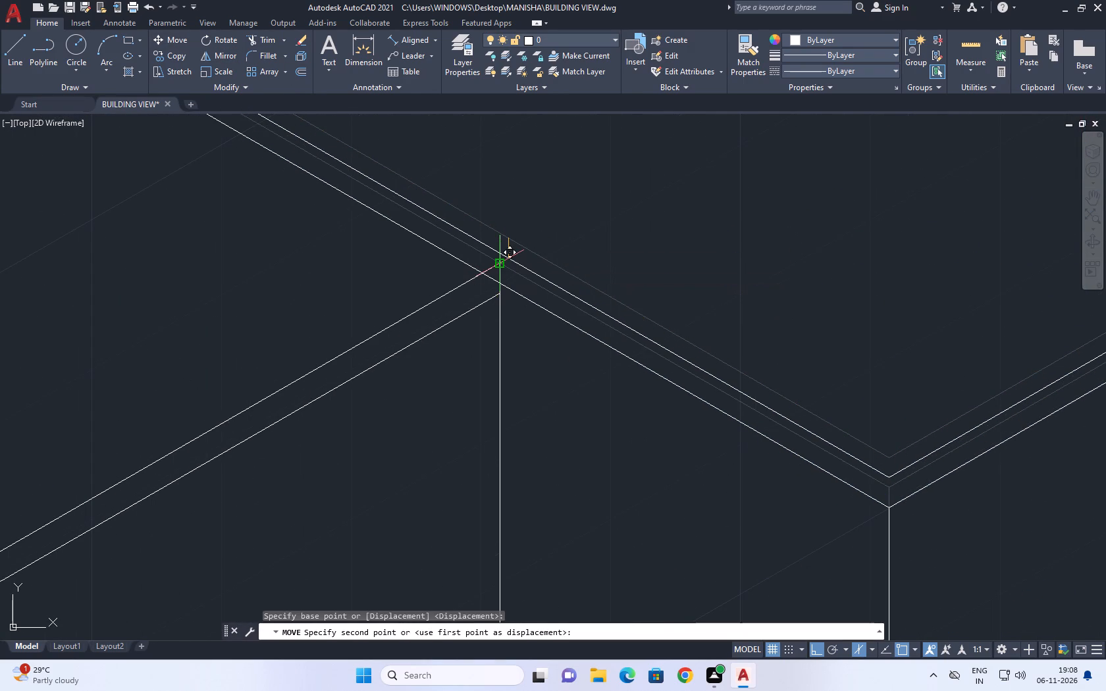
{"action": "scroll", "coordinate": [543, 201], "scroll_direction": "down", "scroll_amount": 2}
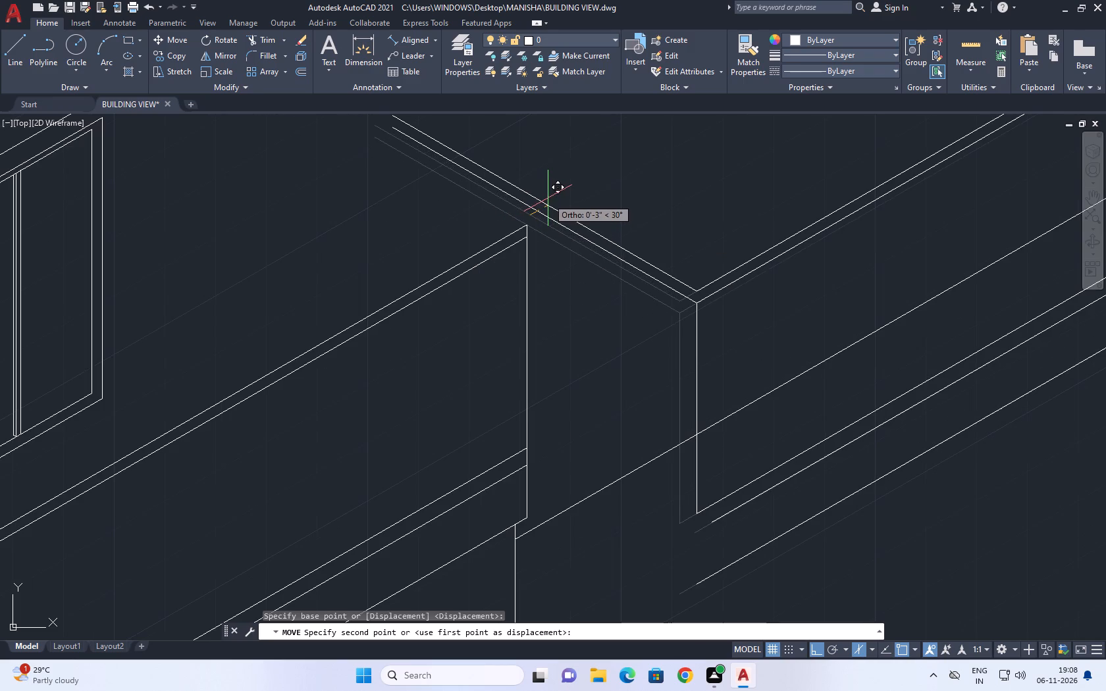
{"action": "left_click", "coordinate": [549, 197]}
{"action": "scroll", "coordinate": [562, 258], "scroll_direction": "down", "scroll_amount": 2}
{"action": "middle_click_drag", "start_coordinate": [582, 276], "coordinate": [590, 295]}
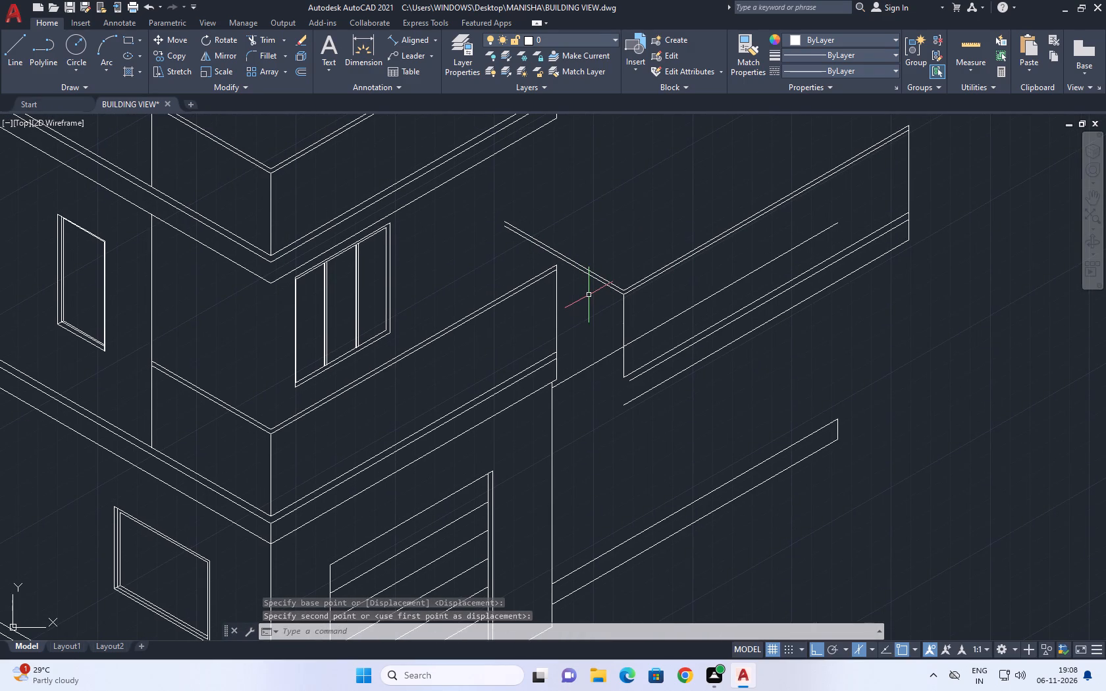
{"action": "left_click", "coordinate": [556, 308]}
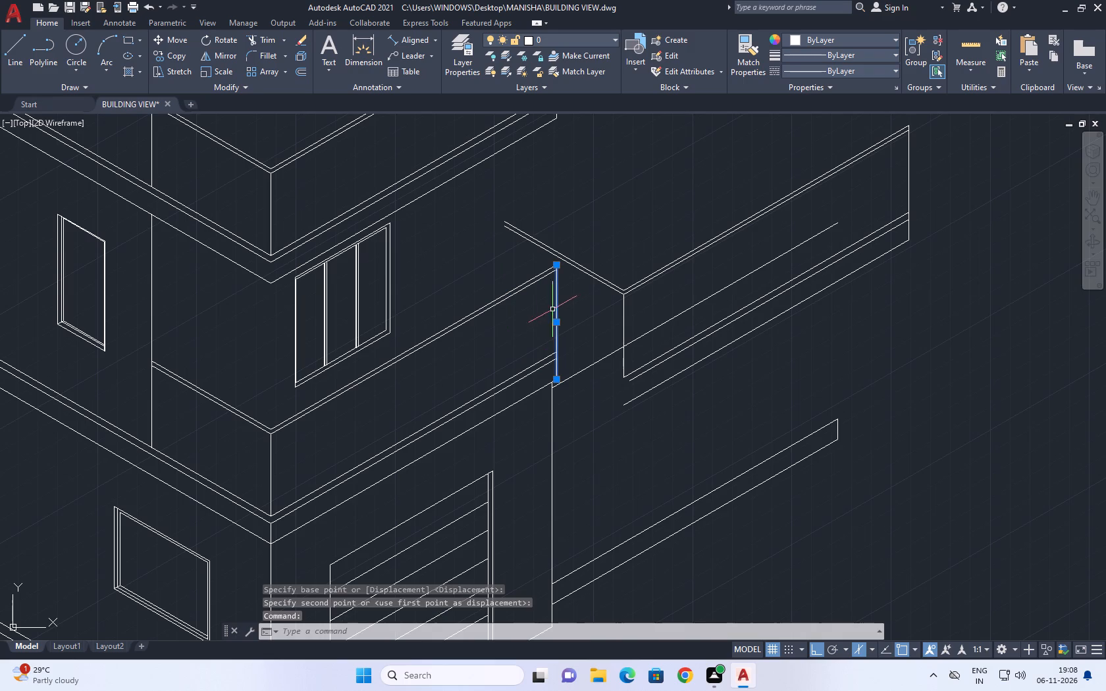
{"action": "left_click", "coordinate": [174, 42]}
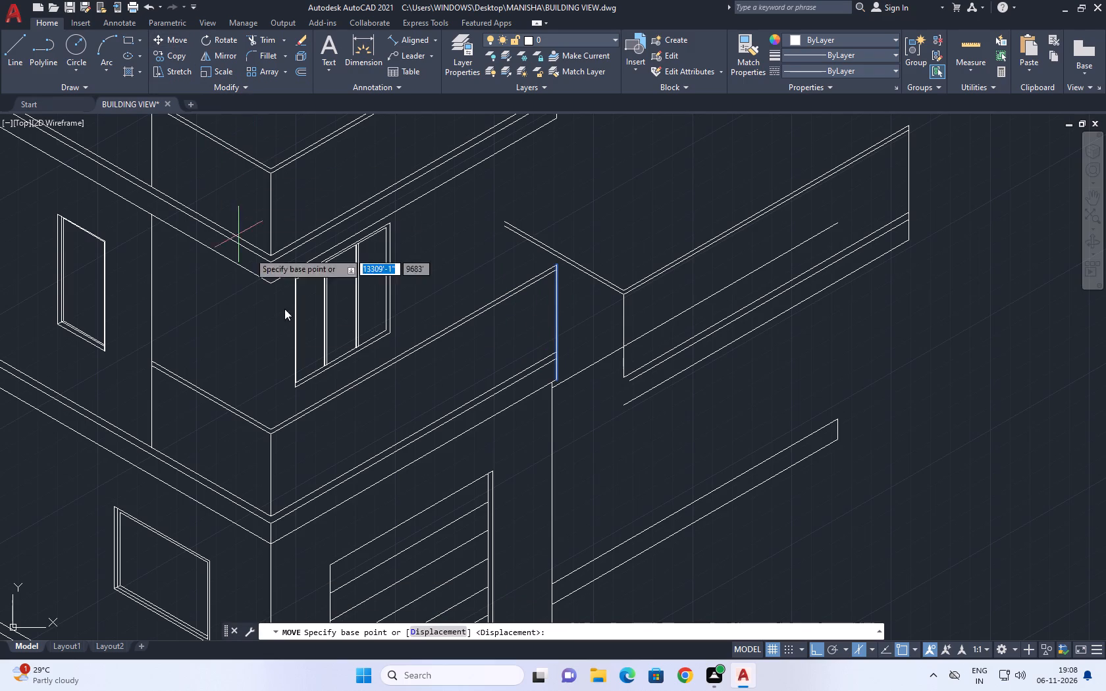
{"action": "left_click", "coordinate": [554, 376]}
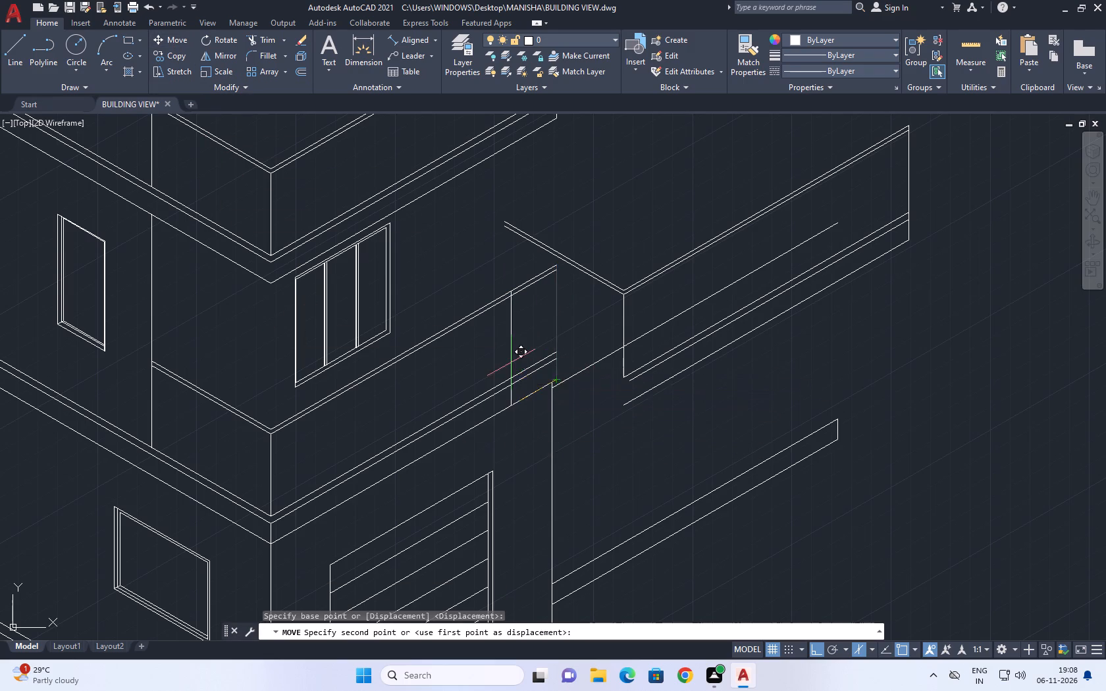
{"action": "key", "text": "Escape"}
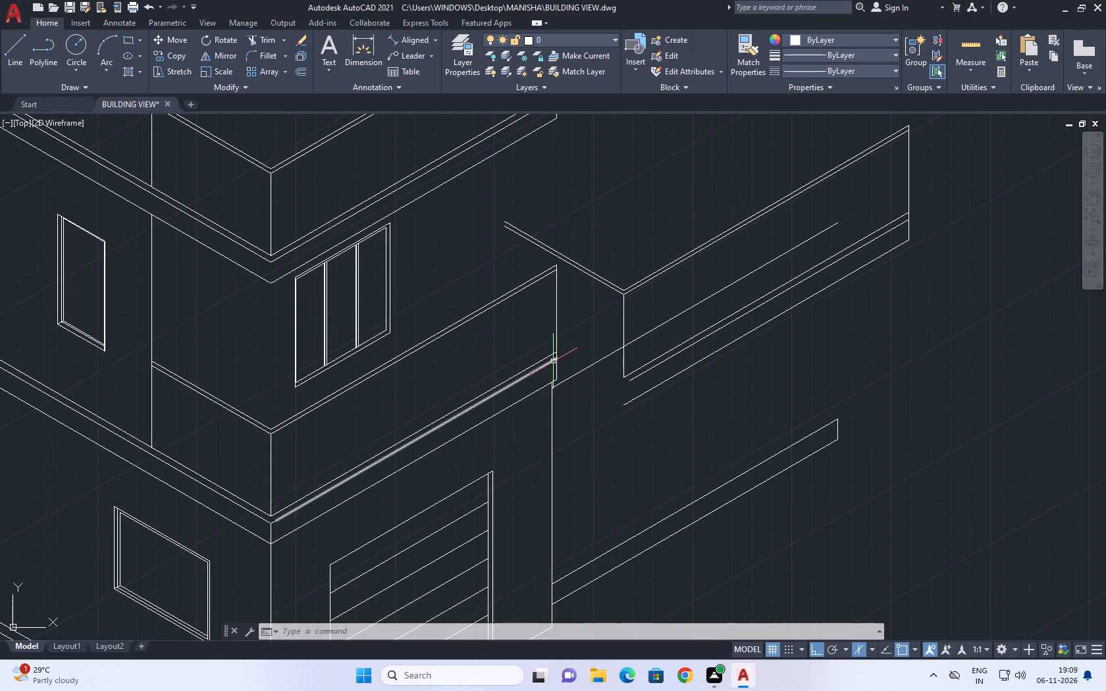
In the left isoplane, copy the vertical end line of the parapet above the garage 3' back at 150°.
{"action": "middle_click_drag", "start_coordinate": [553, 361], "coordinate": [571, 392]}
{"action": "left_click", "coordinate": [574, 349]}
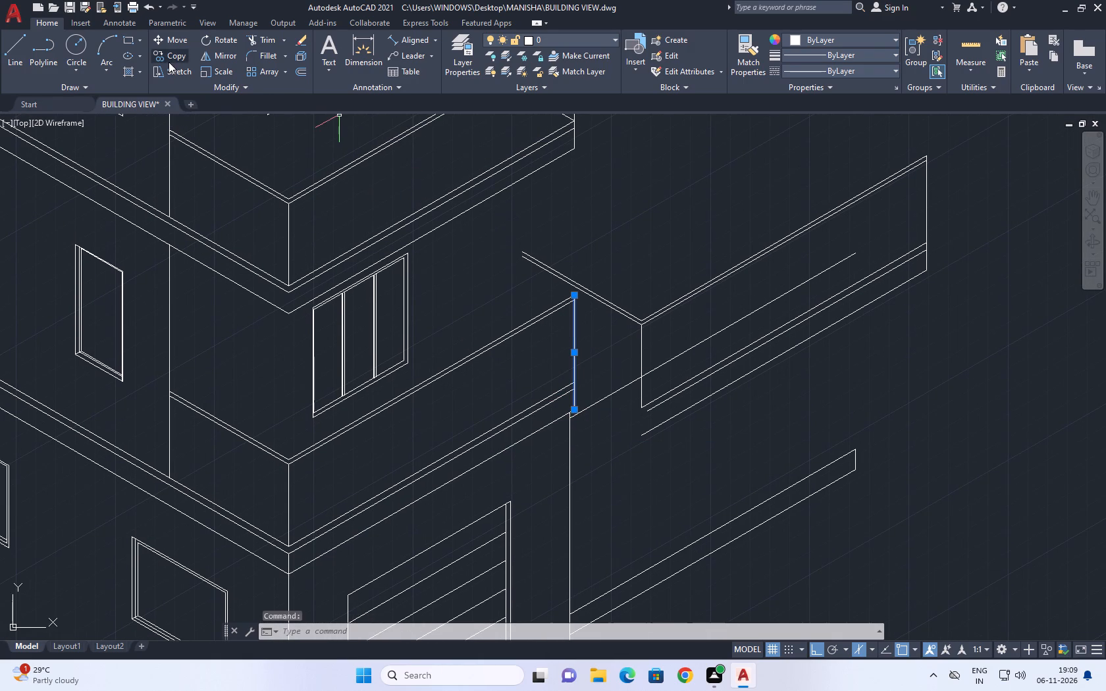
{"action": "left_click", "coordinate": [169, 62]}
{"action": "left_click", "coordinate": [575, 412]}
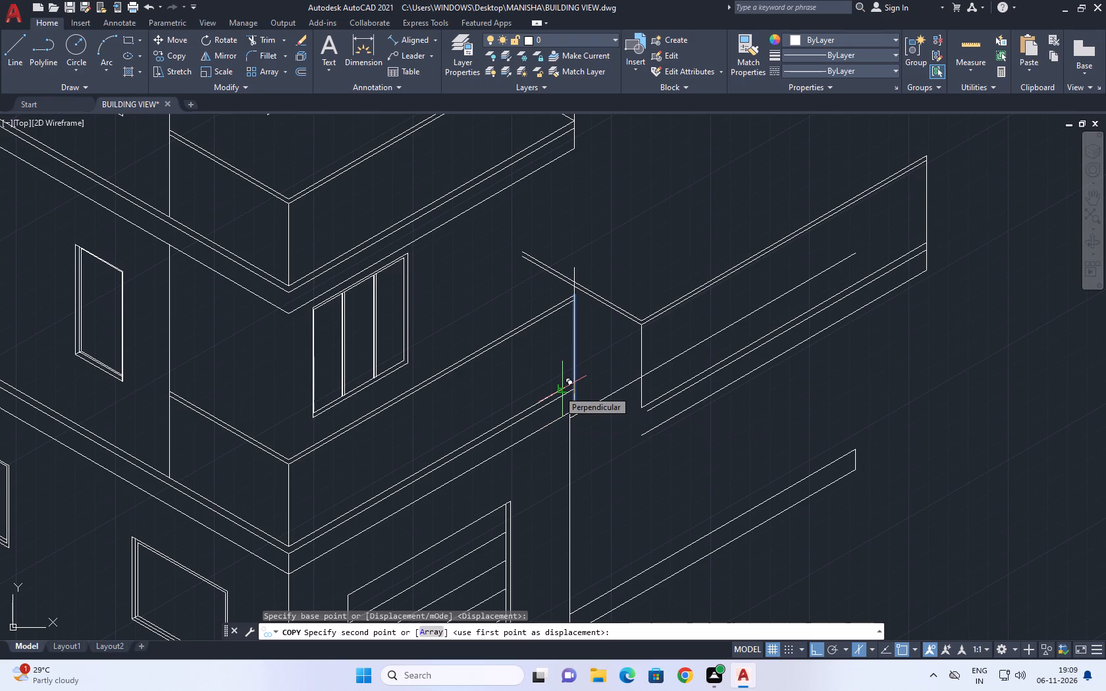
{"action": "key", "text": "F5"}
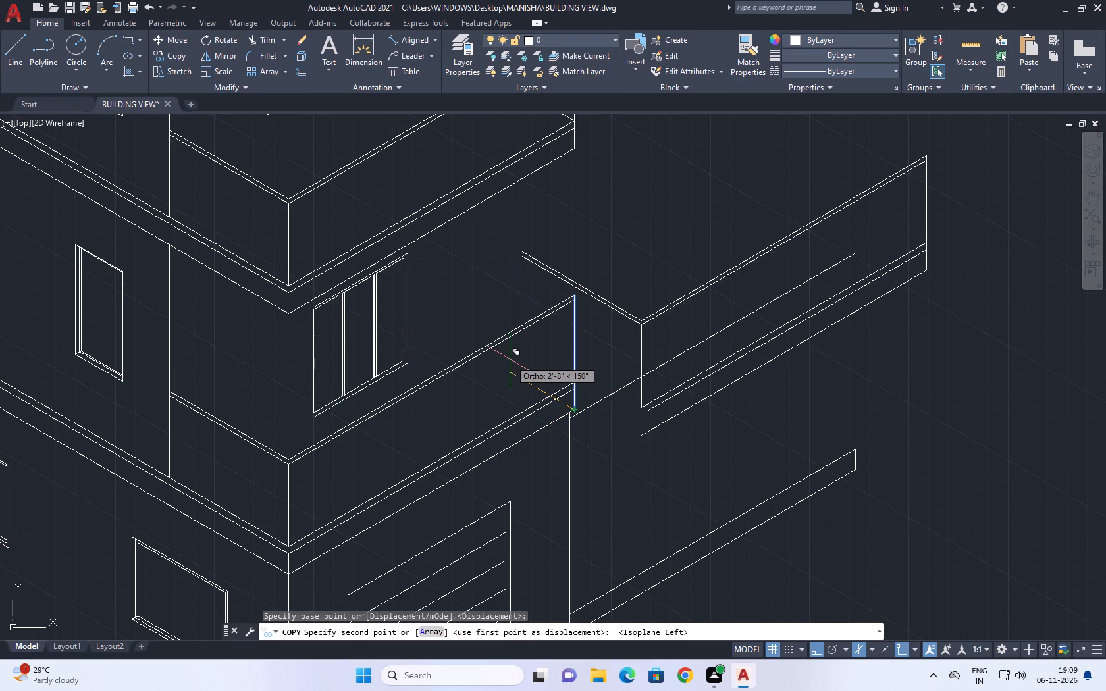
{"action": "type", "text": "3'"}
{"action": "key", "text": "Return"}
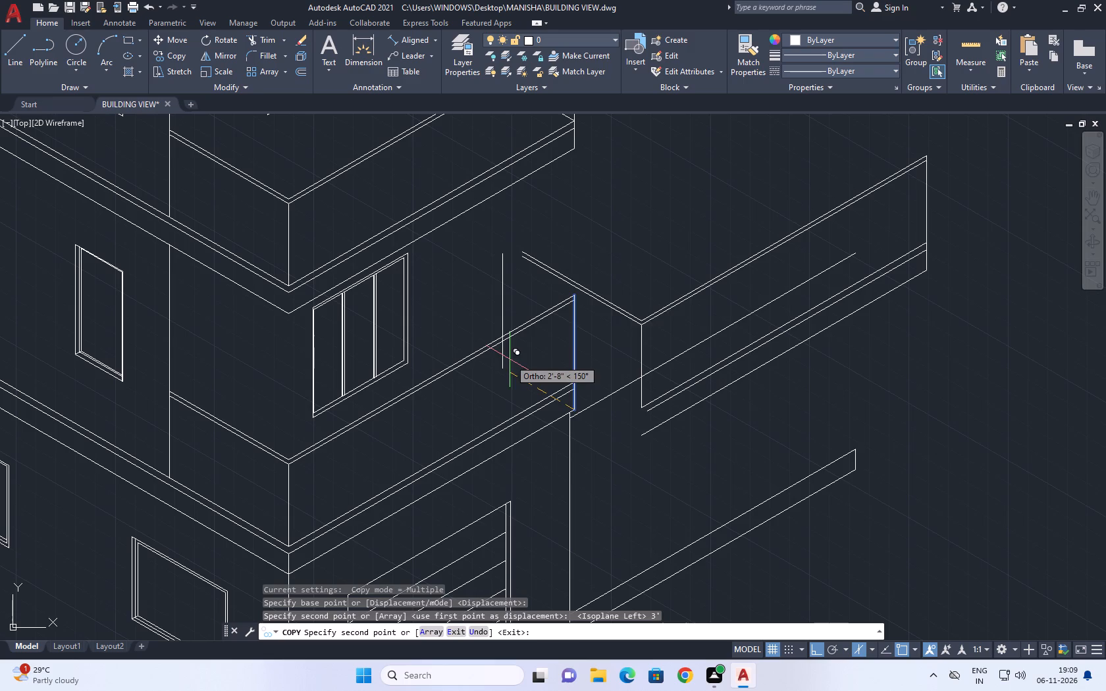
{"action": "right_click", "coordinate": [615, 281]}
{"action": "left_click", "coordinate": [654, 303]}
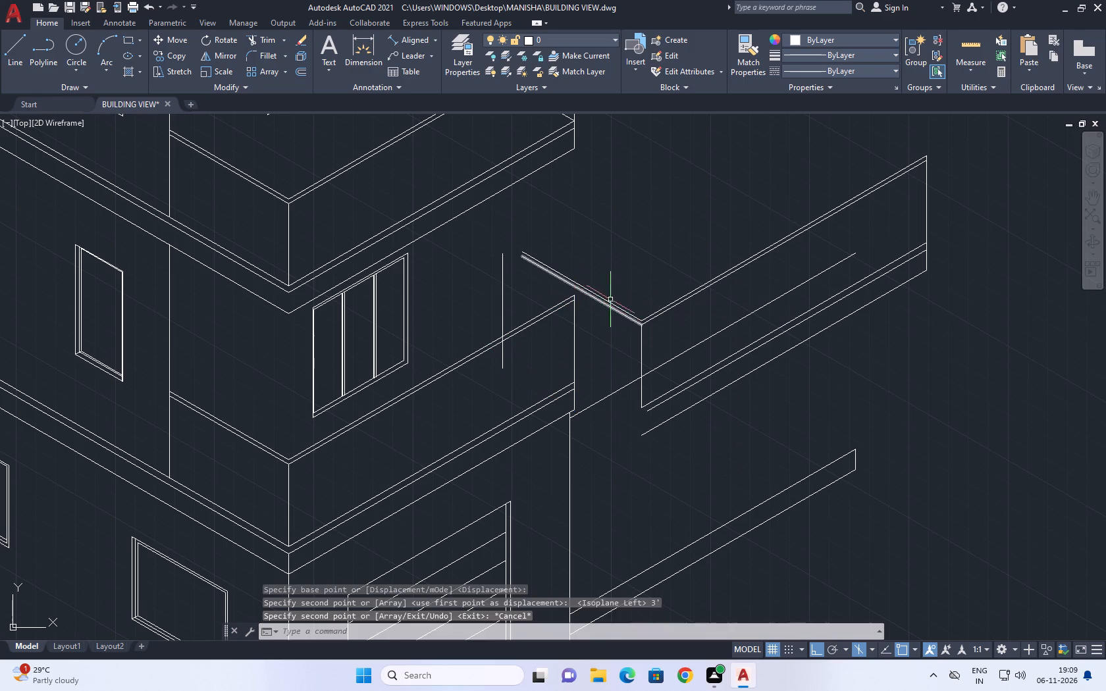
Trim off the parts of the copied vertical line between and below the top lines of the parapet above the garage.
{"action": "middle_click_drag", "start_coordinate": [619, 320], "coordinate": [634, 367]}
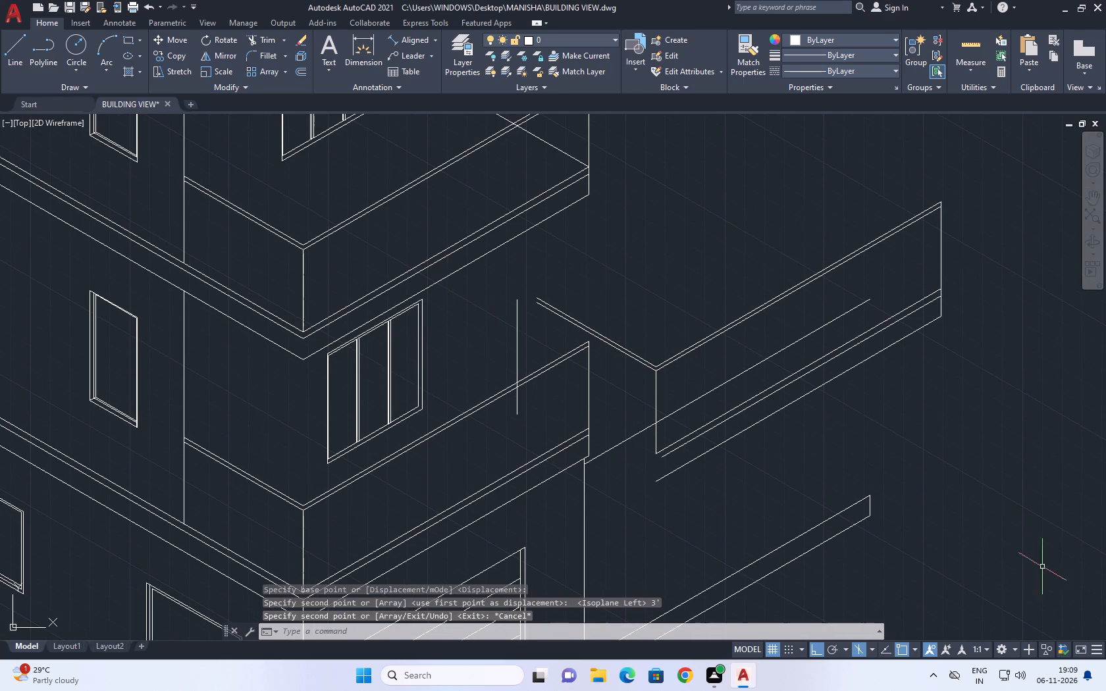
{"action": "left_click", "coordinate": [262, 34]}
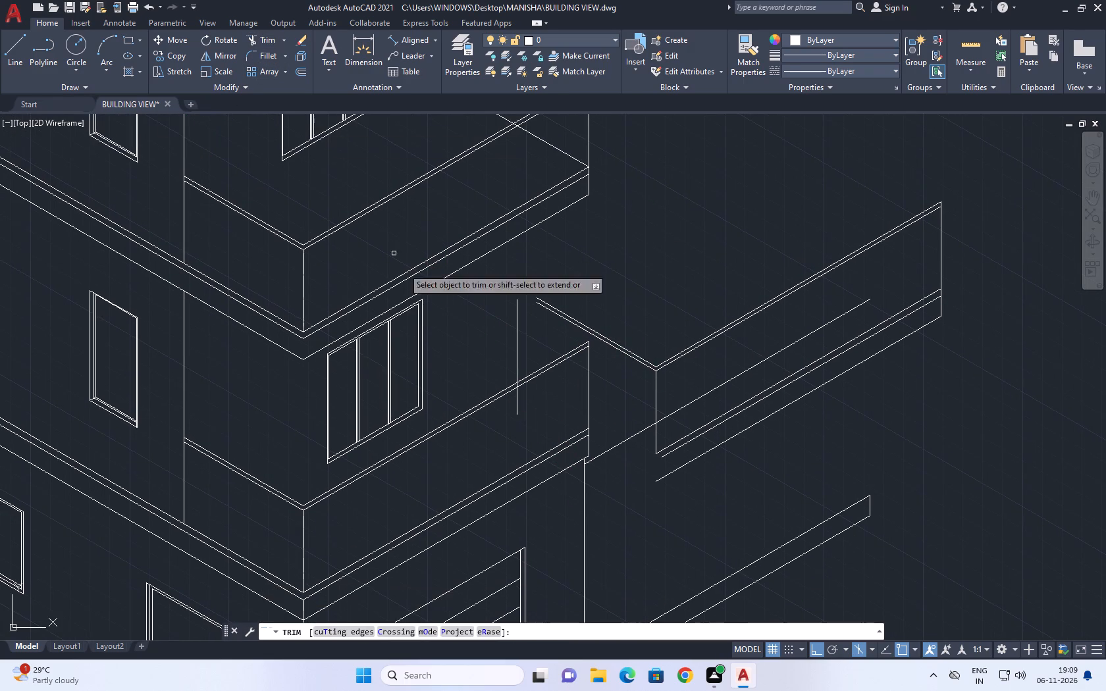
{"action": "scroll", "coordinate": [523, 376], "scroll_direction": "up", "scroll_amount": 5}
{"action": "left_click", "coordinate": [504, 348]}
{"action": "left_click", "coordinate": [460, 373]}
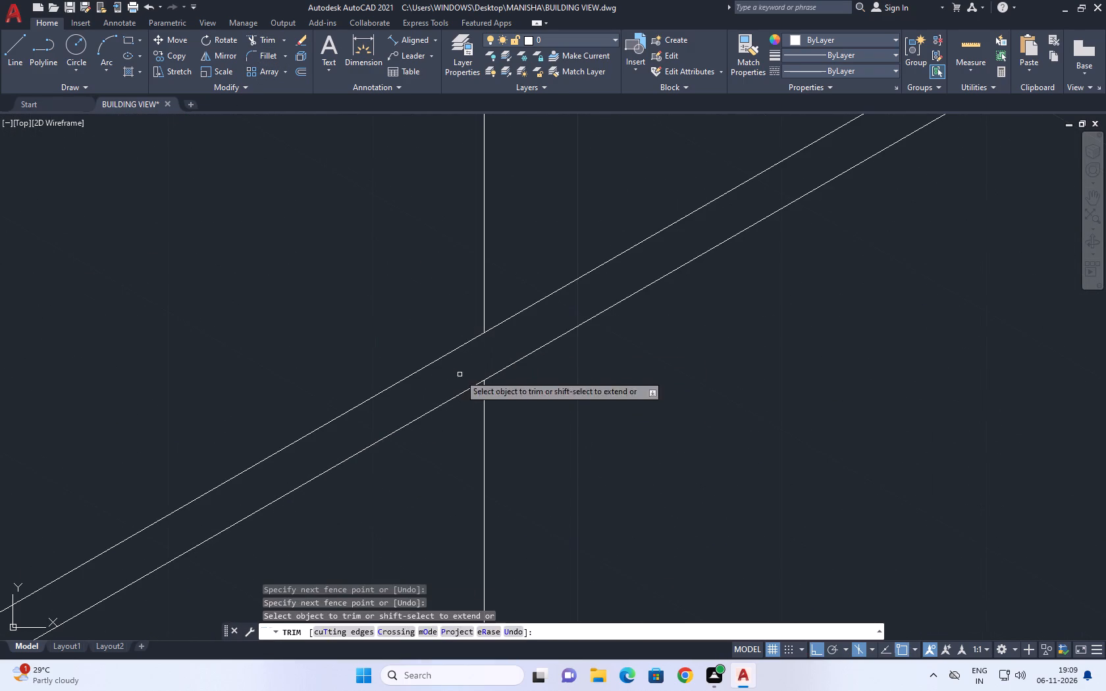
{"action": "left_click", "coordinate": [529, 430]}
{"action": "left_click_drag", "start_coordinate": [475, 501], "coordinate": [468, 528]}
{"action": "right_click", "coordinate": [563, 443]}
{"action": "left_click", "coordinate": [633, 469]}
Draw a line at 150° from the far top corner of the parapet above the garage to the trimmed vertical line's top.
{"action": "scroll", "coordinate": [588, 459], "scroll_direction": "down", "scroll_amount": 4}
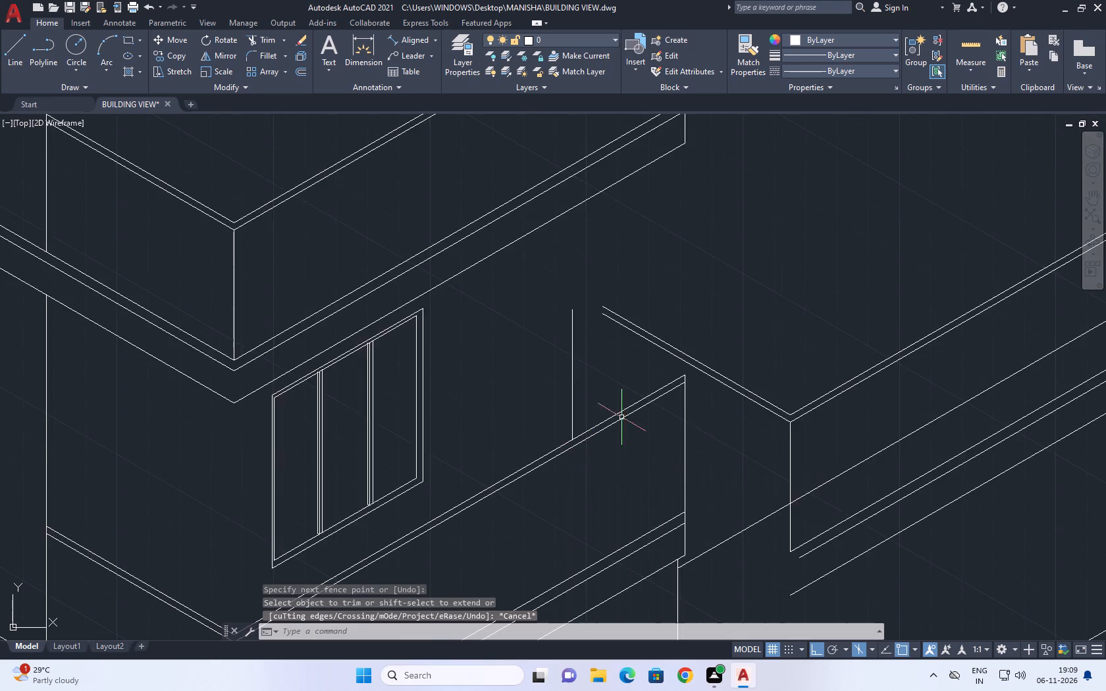
{"action": "scroll", "coordinate": [636, 369], "scroll_direction": "down", "scroll_amount": 1}
{"action": "middle_click_drag", "start_coordinate": [635, 372], "coordinate": [641, 396]}
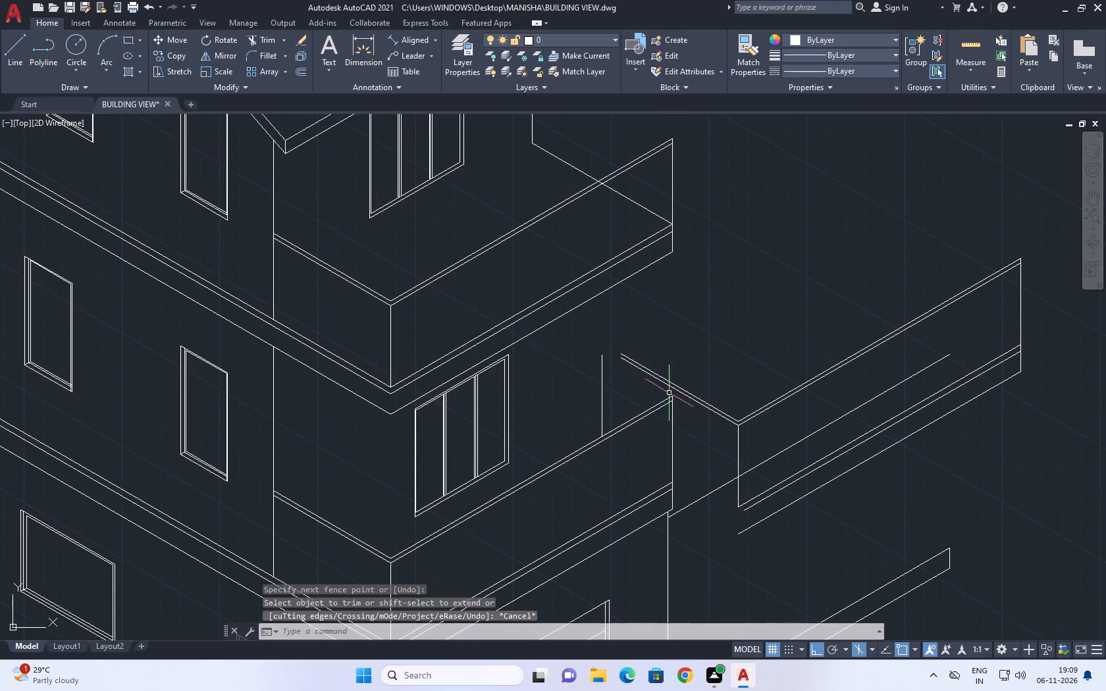
{"action": "left_click", "coordinate": [24, 42]}
{"action": "scroll", "coordinate": [654, 388], "scroll_direction": "up", "scroll_amount": 4}
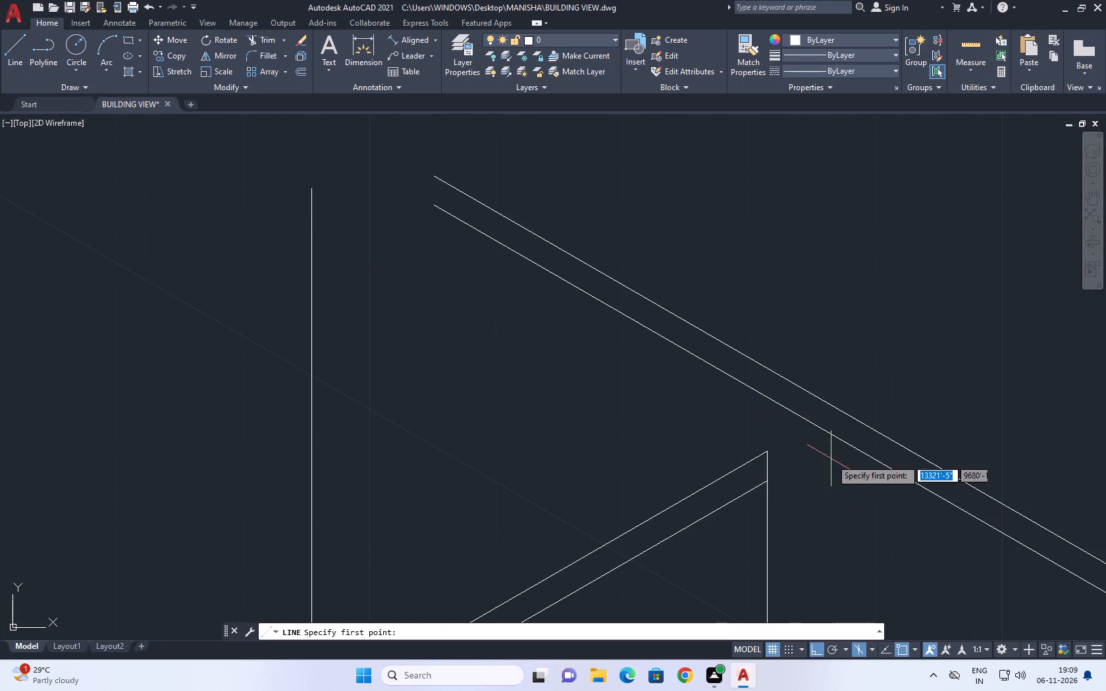
{"action": "left_click", "coordinate": [764, 453]}
{"action": "scroll", "coordinate": [471, 340], "scroll_direction": "down", "scroll_amount": 2}
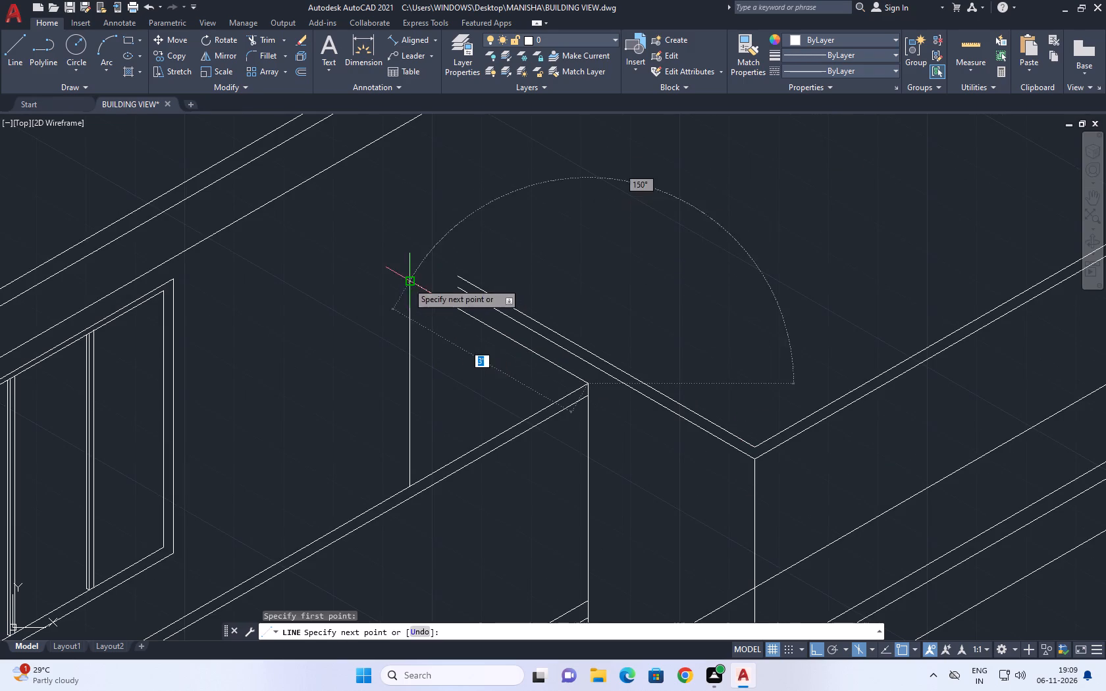
{"action": "scroll", "coordinate": [396, 287], "scroll_direction": "up", "scroll_amount": 1}
{"action": "left_click", "coordinate": [417, 282]}
{"action": "right_click_drag", "start_coordinate": [425, 242], "coordinate": [425, 249]}
{"action": "left_click", "coordinate": [456, 277]}
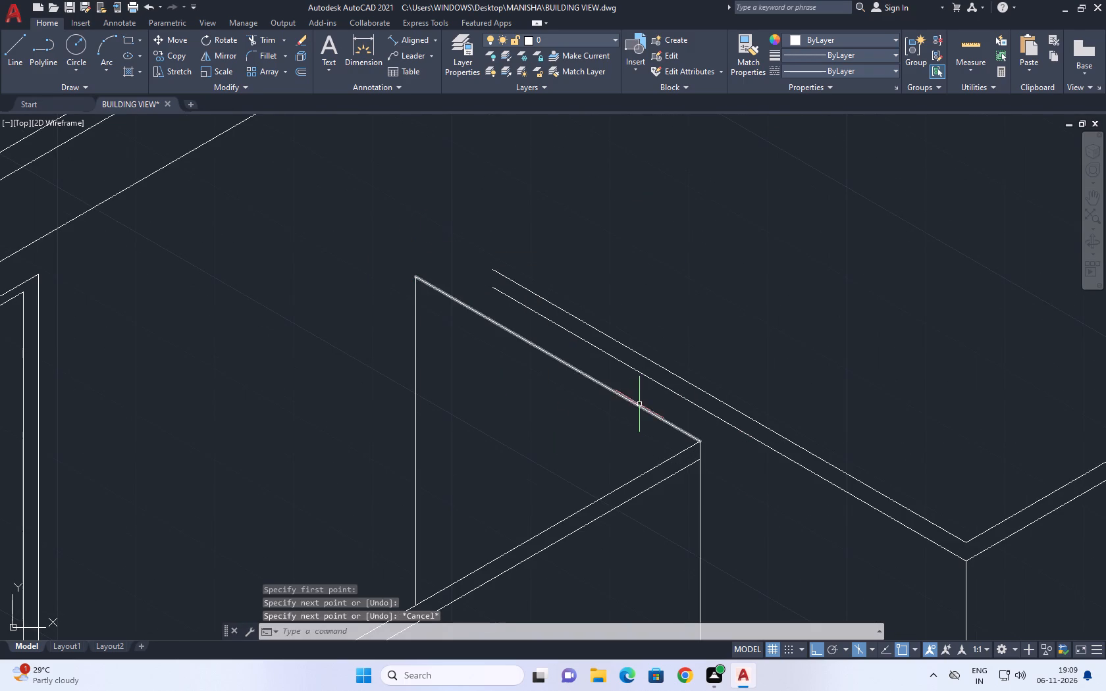
In the top isoplane, copy the parapet return's new top line about 2" inward along the parapet's top edge.
{"action": "left_click", "coordinate": [639, 404]}
{"action": "left_click", "coordinate": [178, 51]}
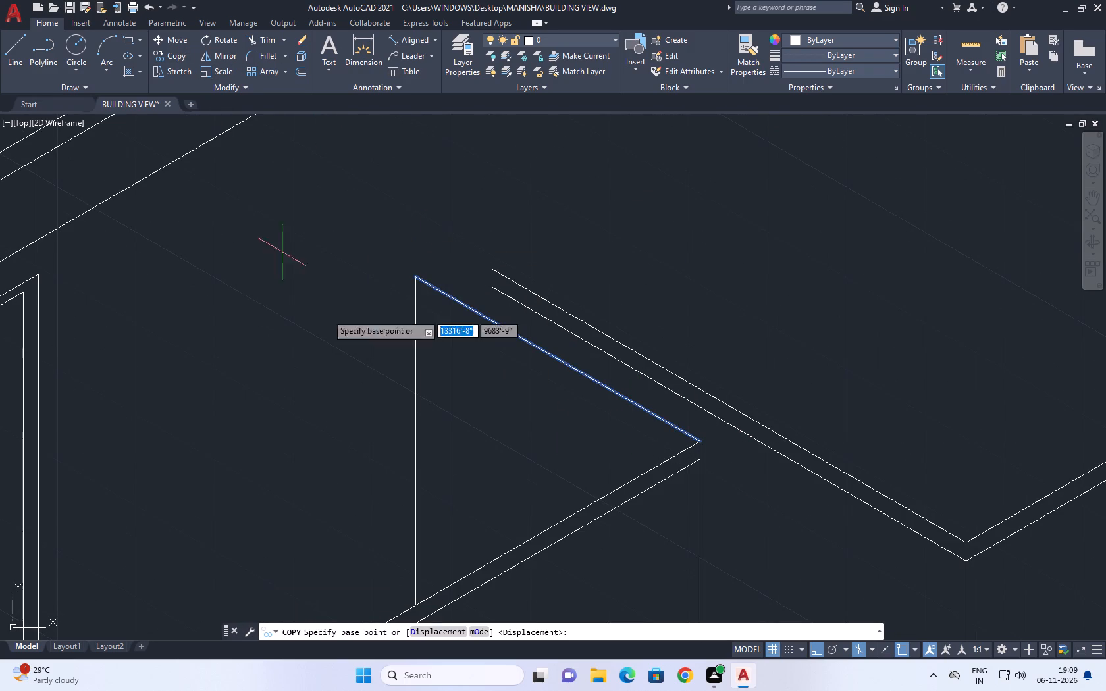
{"action": "left_click", "coordinate": [696, 438]}
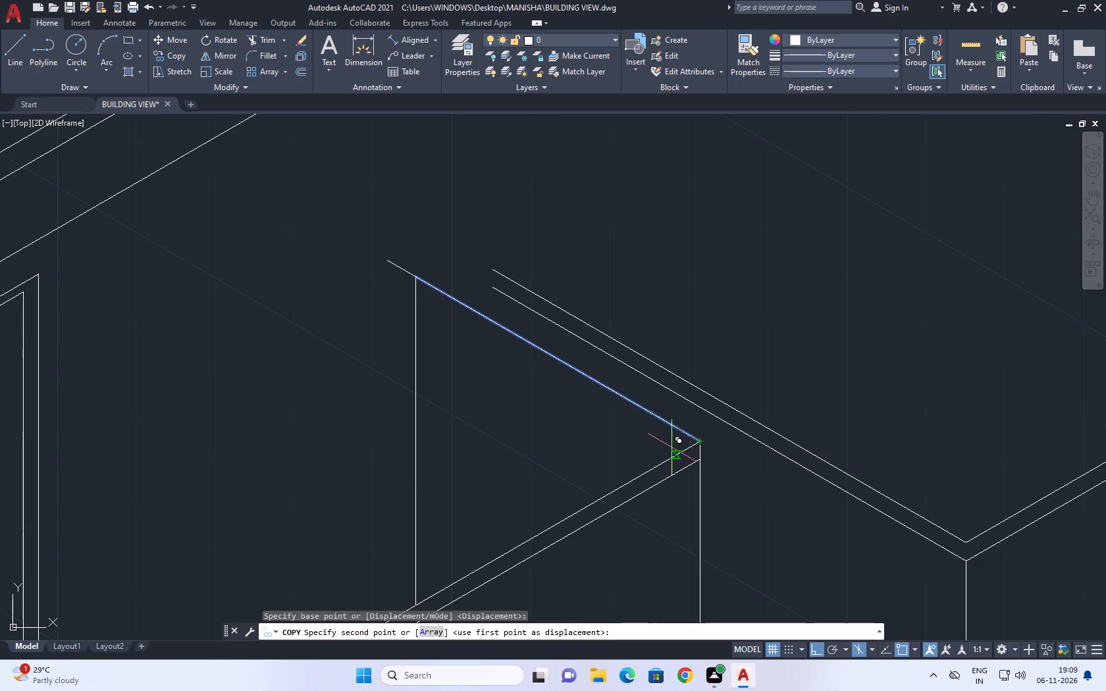
{"action": "key", "text": "F5"}
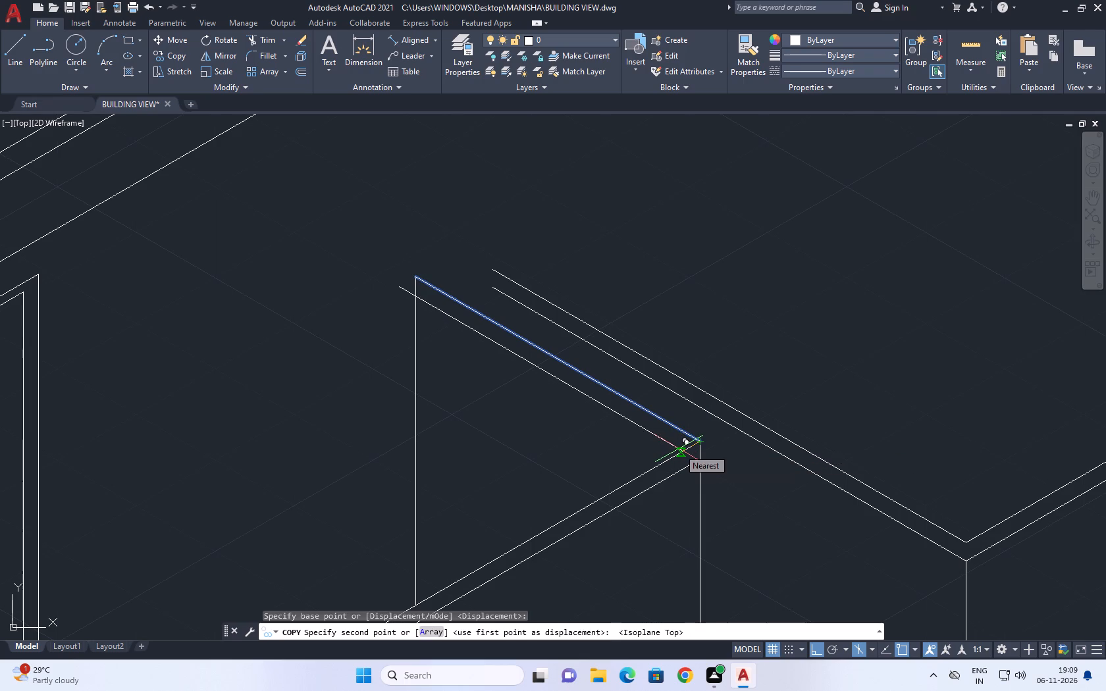
{"action": "left_click", "coordinate": [682, 449]}
{"action": "right_click", "coordinate": [573, 454]}
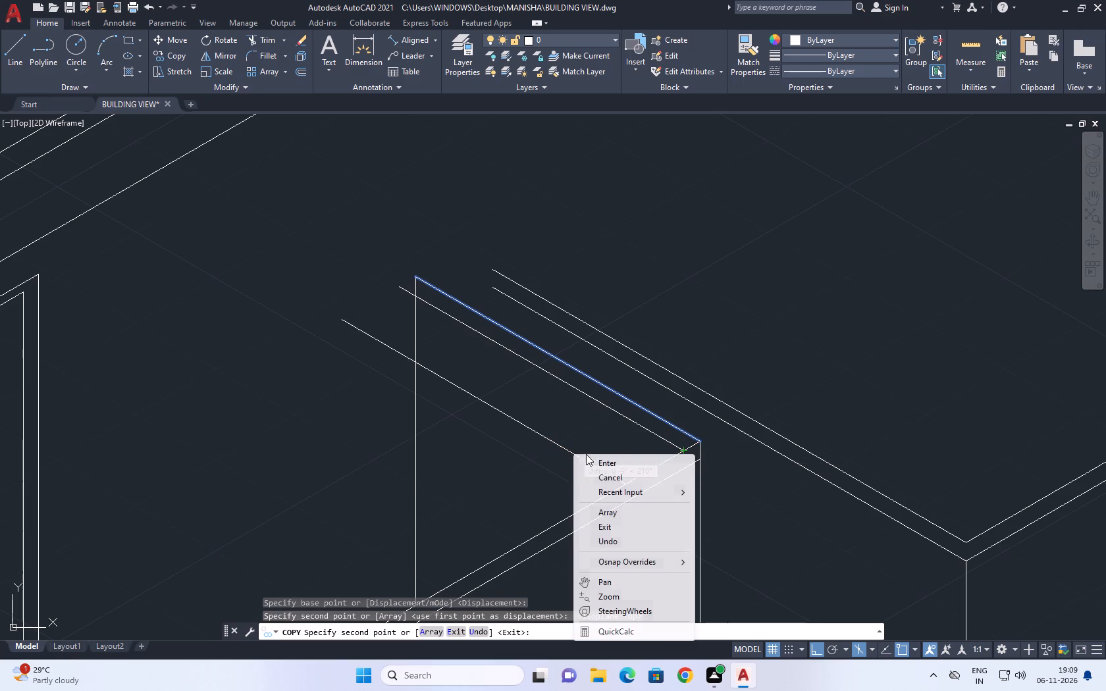
{"action": "left_click", "coordinate": [602, 474]}
Close the back end of the parapet return with a 2" line at 30° joining its two top lines.
{"action": "scroll", "coordinate": [465, 372], "scroll_direction": "down", "scroll_amount": 1}
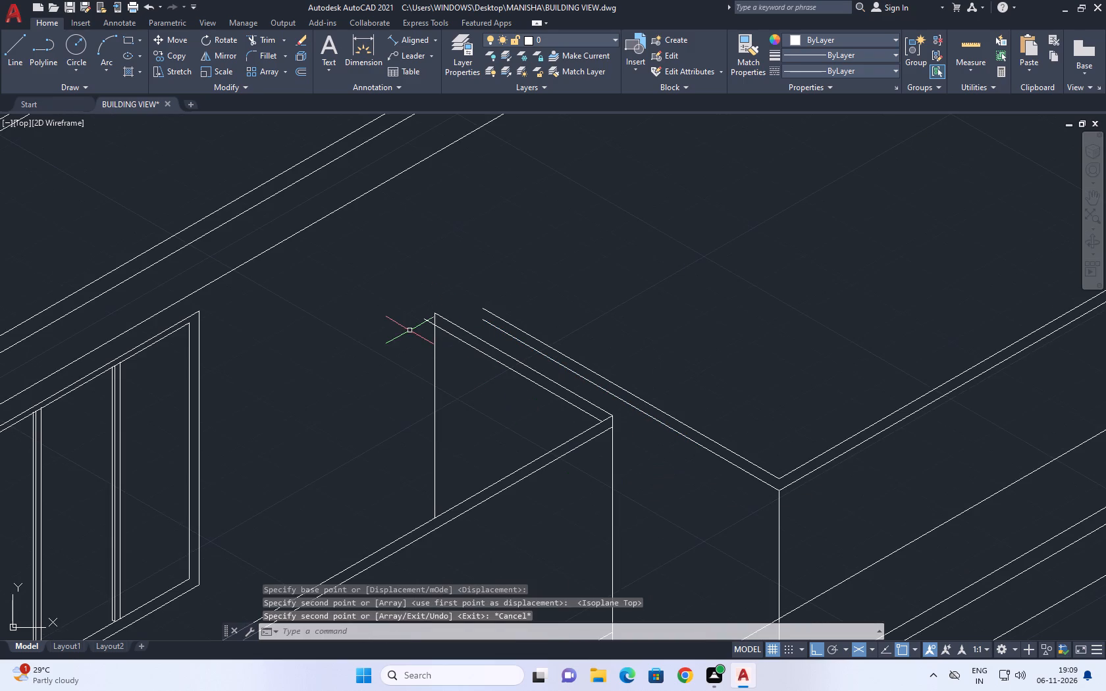
{"action": "middle_click_drag", "start_coordinate": [409, 343], "coordinate": [515, 534]}
{"action": "left_click", "coordinate": [4, 51]}
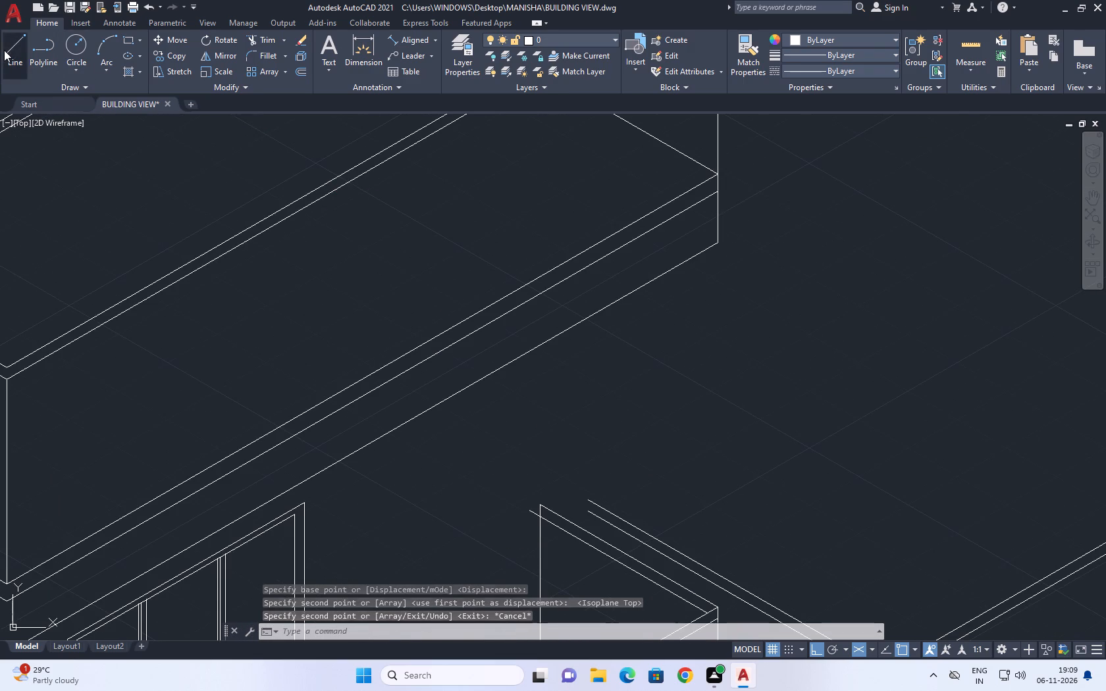
{"action": "scroll", "coordinate": [537, 493], "scroll_direction": "up", "scroll_amount": 2}
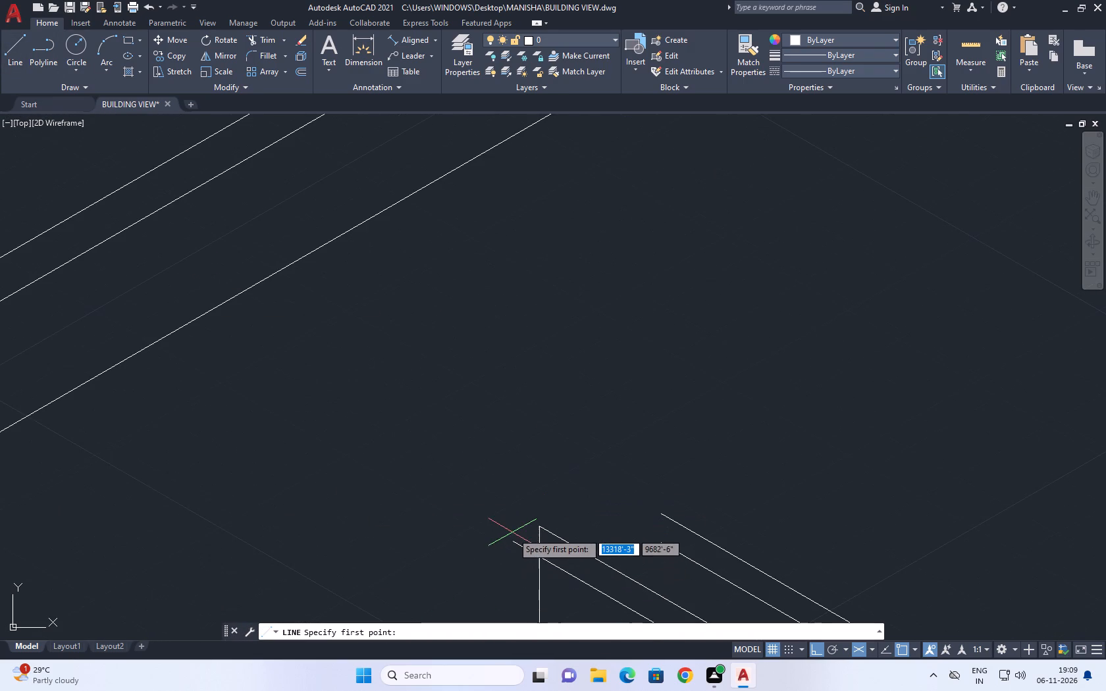
{"action": "left_click", "coordinate": [511, 546]}
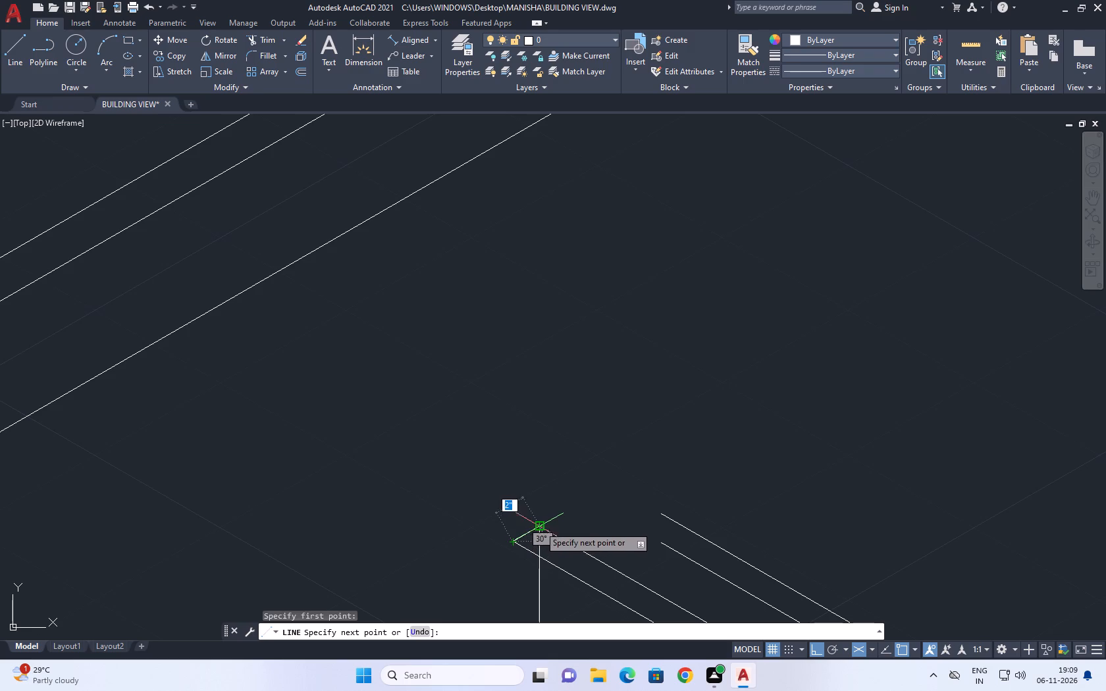
{"action": "left_click", "coordinate": [540, 525]}
{"action": "right_click", "coordinate": [564, 451]}
{"action": "left_click", "coordinate": [608, 471]}
Move the side wall's upper sloping line from its near end to the near vertical edge of the extension's parapet.
{"action": "scroll", "coordinate": [599, 457], "scroll_direction": "down", "scroll_amount": 4}
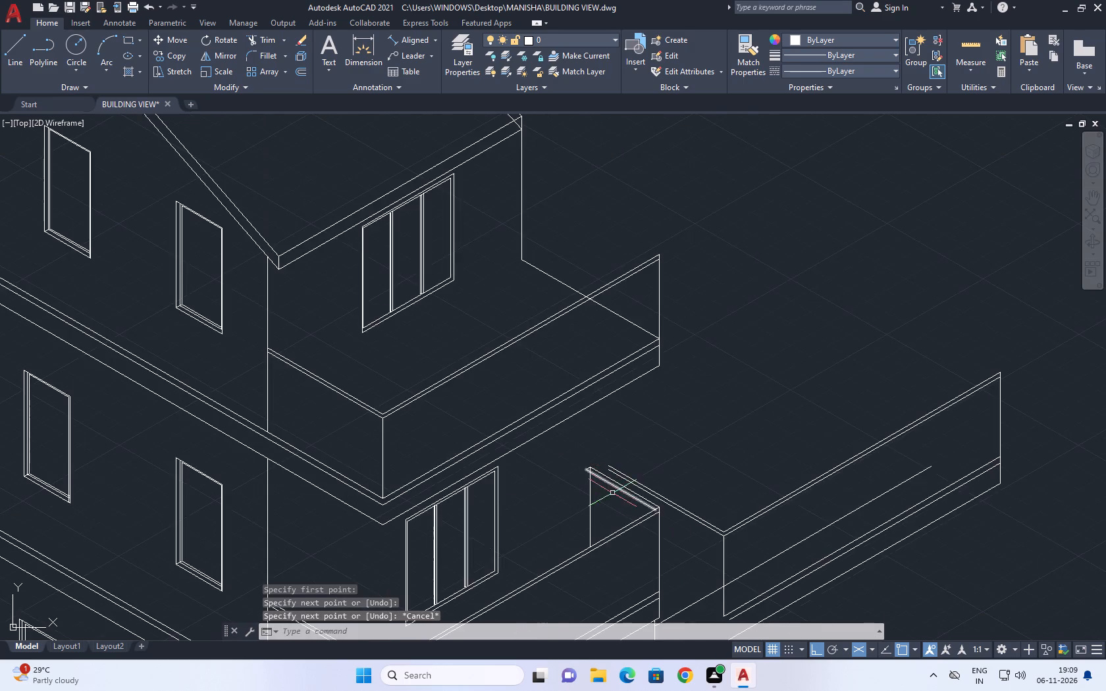
{"action": "scroll", "coordinate": [618, 517], "scroll_direction": "down", "scroll_amount": 1}
{"action": "middle_click_drag", "start_coordinate": [618, 517], "coordinate": [474, 416]}
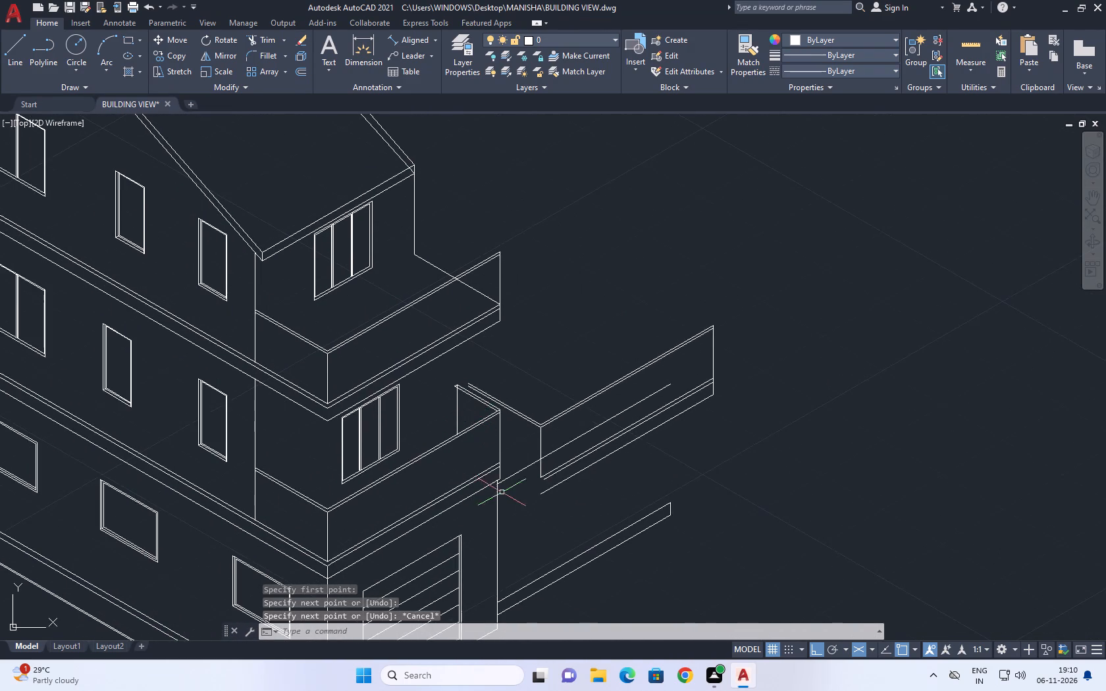
{"action": "scroll", "coordinate": [513, 467], "scroll_direction": "up", "scroll_amount": 2}
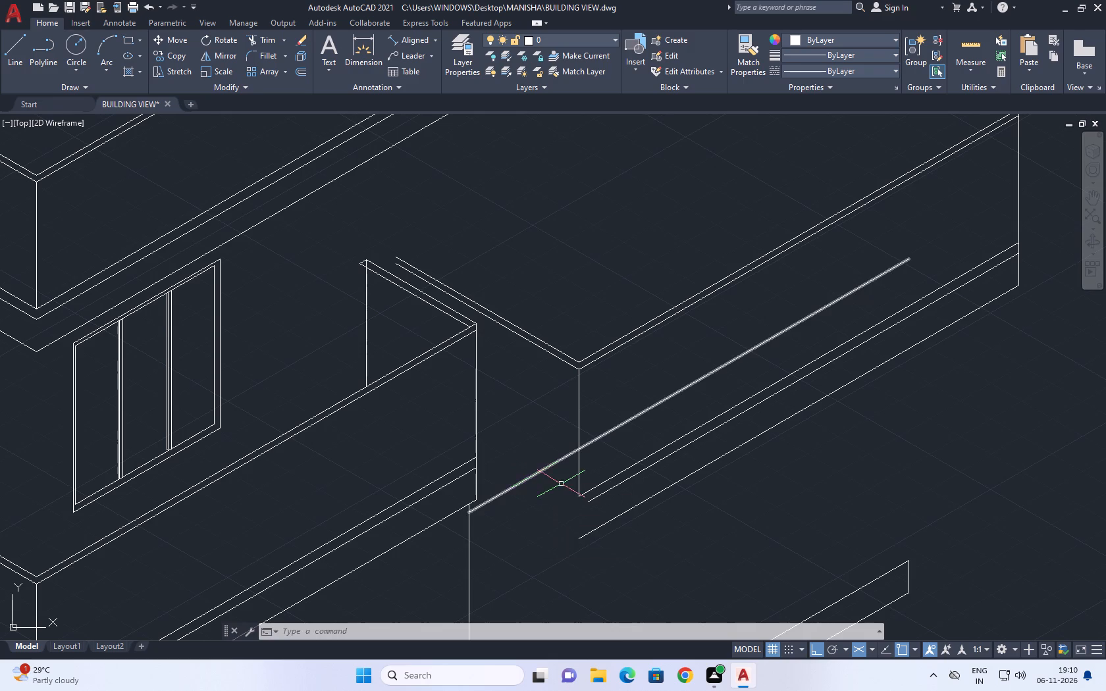
{"action": "middle_click_drag", "start_coordinate": [564, 484], "coordinate": [544, 499]}
{"action": "left_click", "coordinate": [498, 500]}
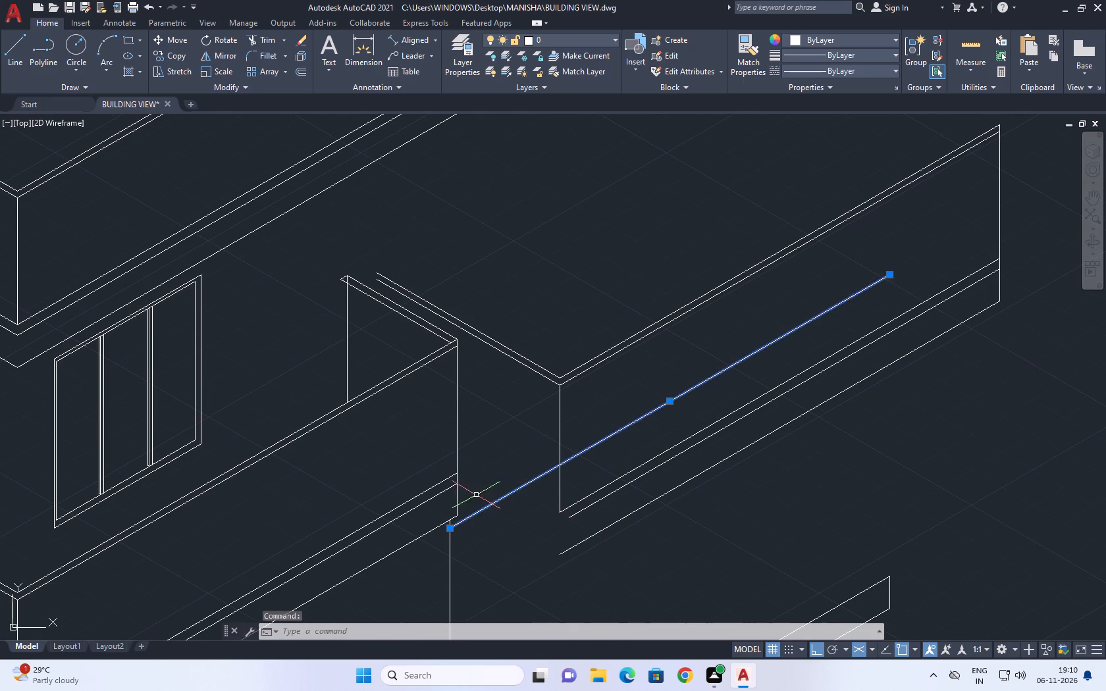
{"action": "scroll", "coordinate": [463, 490], "scroll_direction": "down", "scroll_amount": 2}
{"action": "scroll", "coordinate": [479, 503], "scroll_direction": "up", "scroll_amount": 1}
{"action": "middle_click_drag", "start_coordinate": [511, 430], "coordinate": [471, 468]}
{"action": "left_click", "coordinate": [182, 38]}
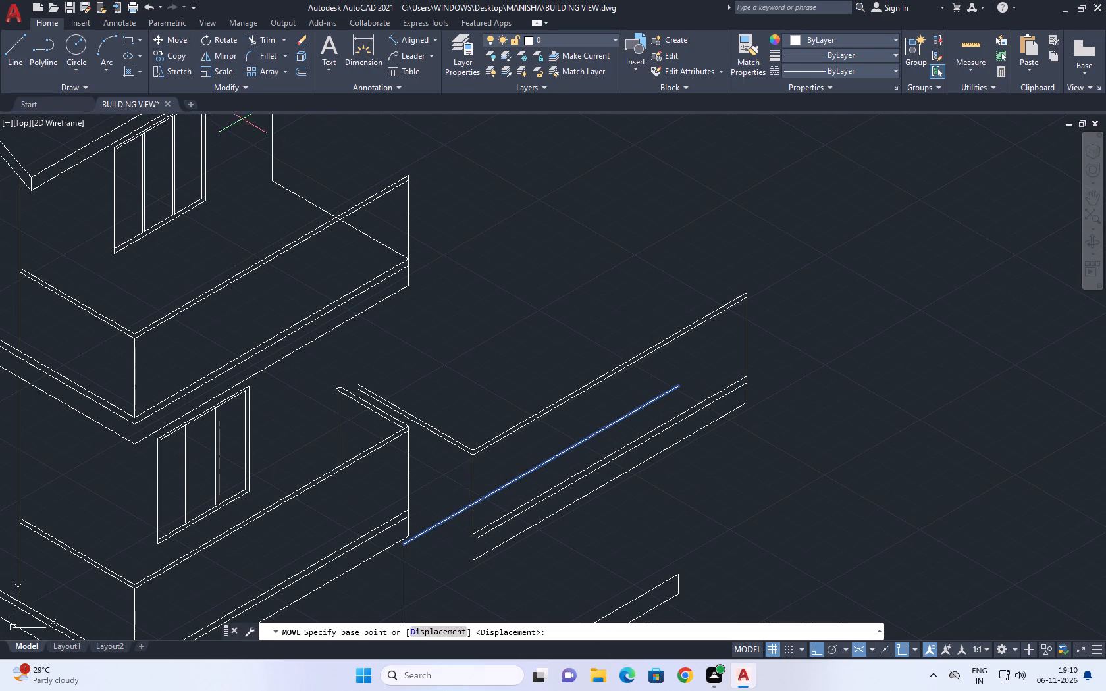
{"action": "scroll", "coordinate": [396, 551], "scroll_direction": "up", "scroll_amount": 2}
{"action": "left_click", "coordinate": [413, 533]}
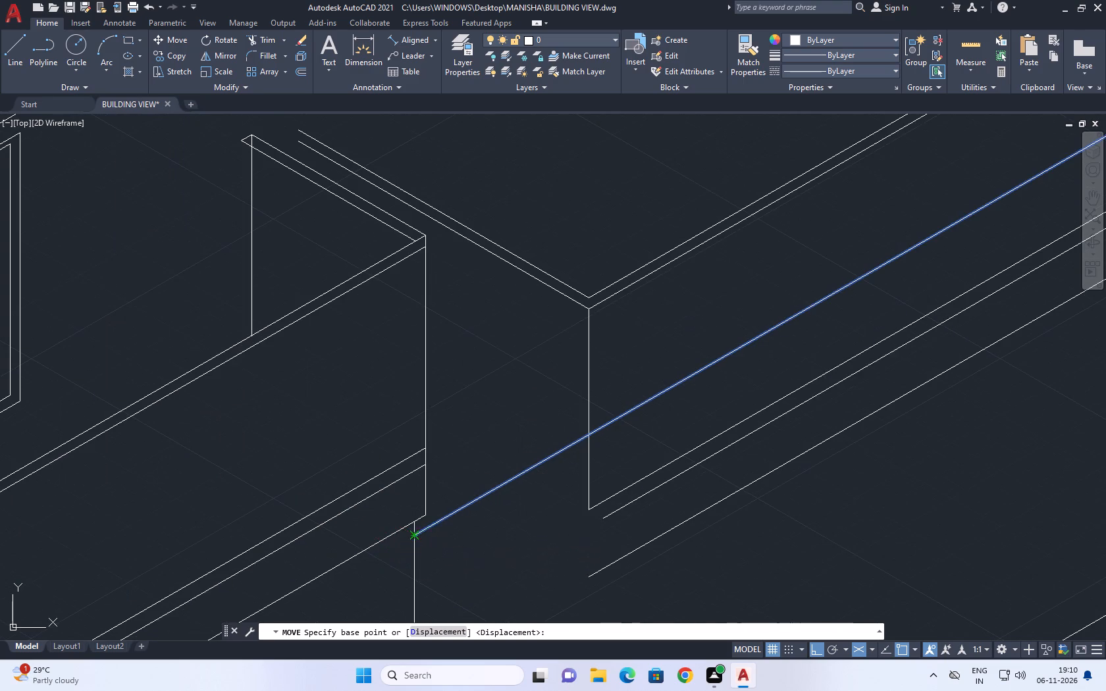
{"action": "left_click", "coordinate": [591, 435]}
Fillet the extension parapet's near vertical edge with the bottom slab-edge line to form a closed corner.
{"action": "scroll", "coordinate": [579, 463], "scroll_direction": "down", "scroll_amount": 2}
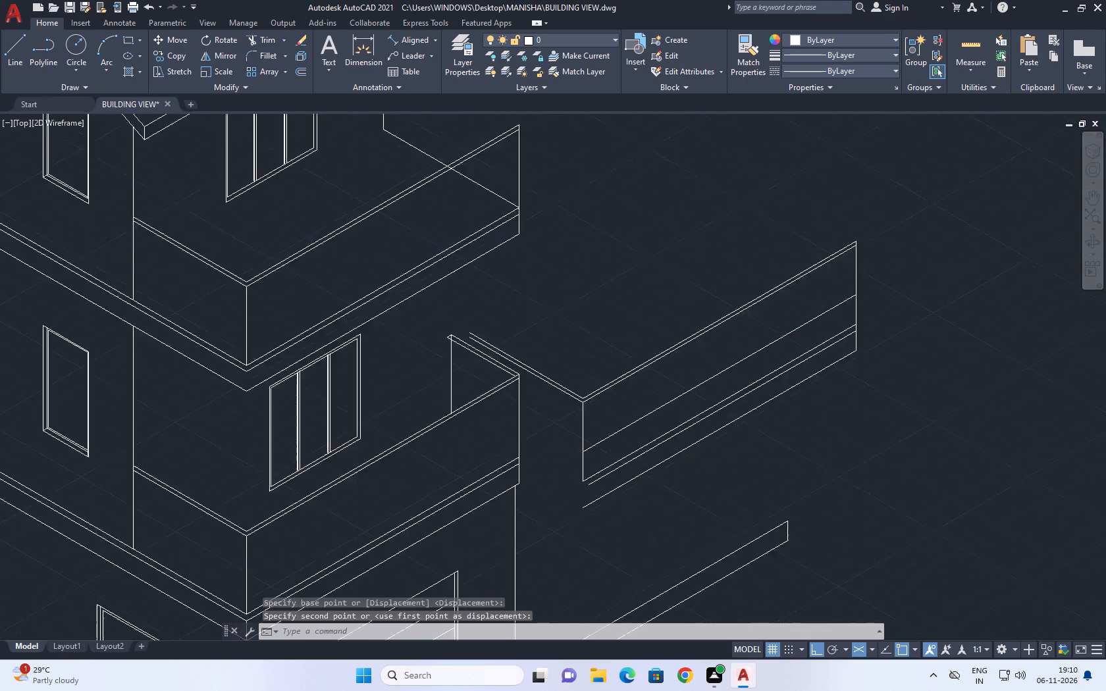
{"action": "scroll", "coordinate": [579, 463], "scroll_direction": "down", "scroll_amount": 1}
{"action": "middle_click_drag", "start_coordinate": [673, 501], "coordinate": [656, 534]}
{"action": "middle_click_drag", "start_coordinate": [567, 522], "coordinate": [450, 435]}
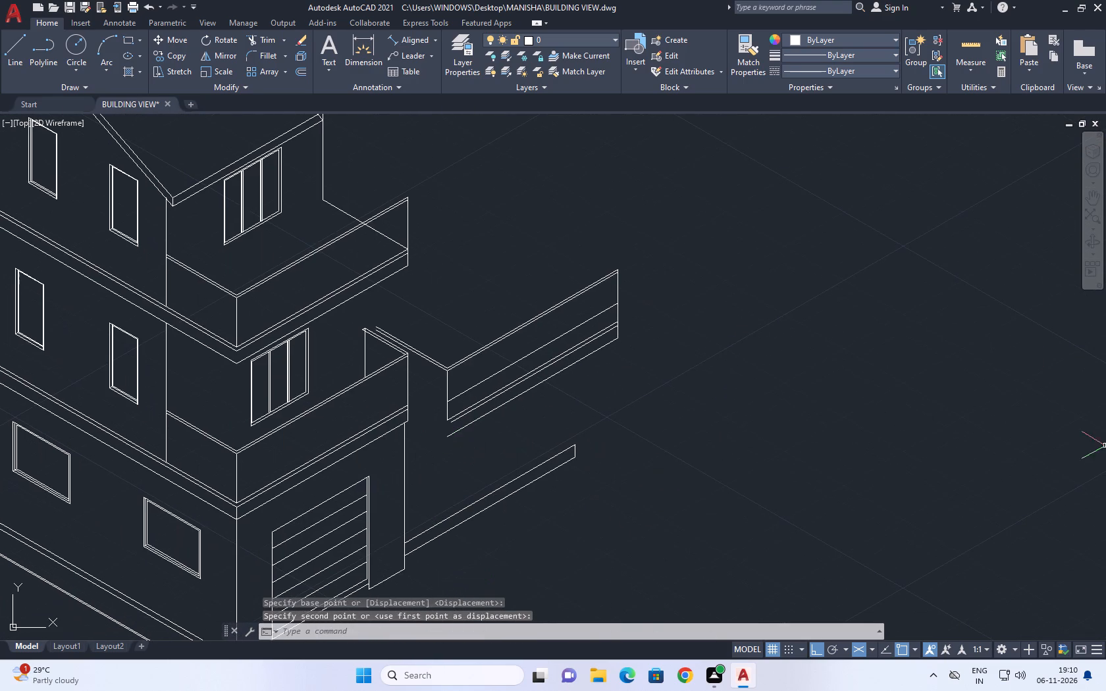
{"action": "left_click", "coordinate": [266, 57]}
{"action": "left_click", "coordinate": [447, 413]}
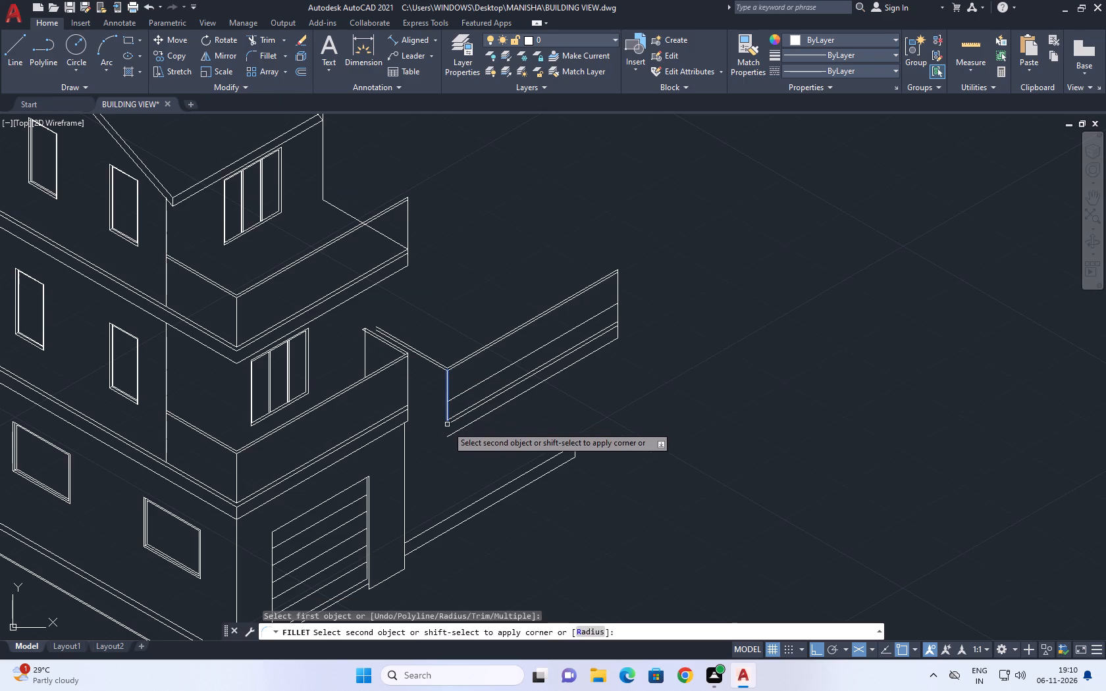
{"action": "left_click", "coordinate": [456, 431]}
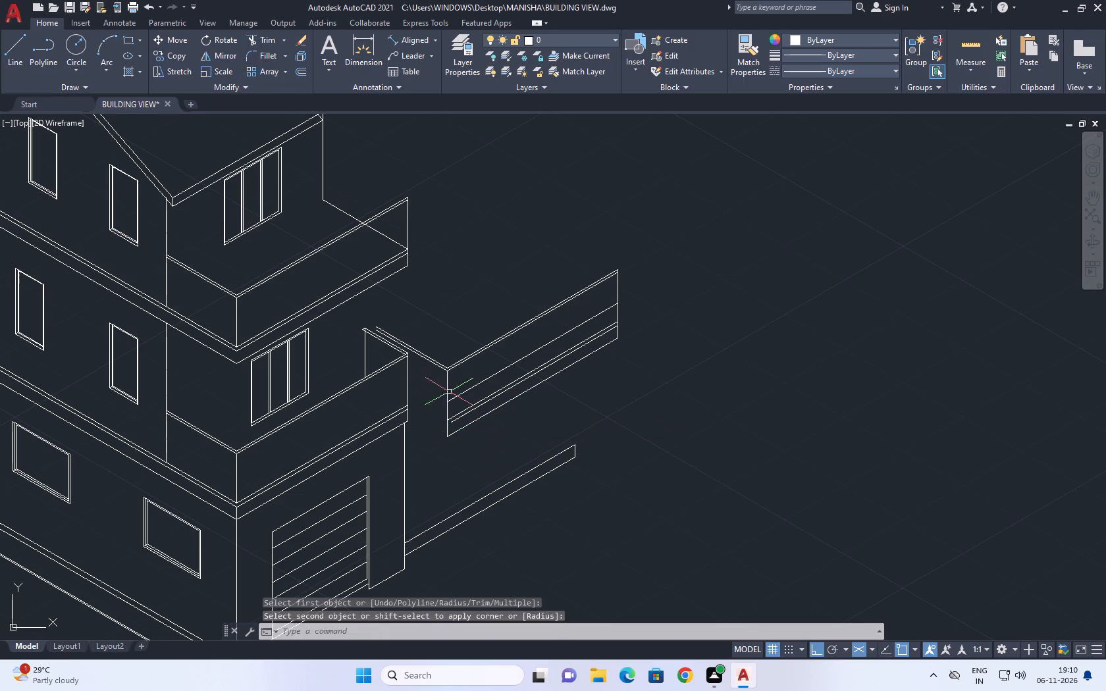
Extend the short slab-edge line below the extension's parapet to the near vertical edge.
{"action": "scroll", "coordinate": [433, 380], "scroll_direction": "up", "scroll_amount": 1}
{"action": "middle_click_drag", "start_coordinate": [487, 458], "coordinate": [451, 498]}
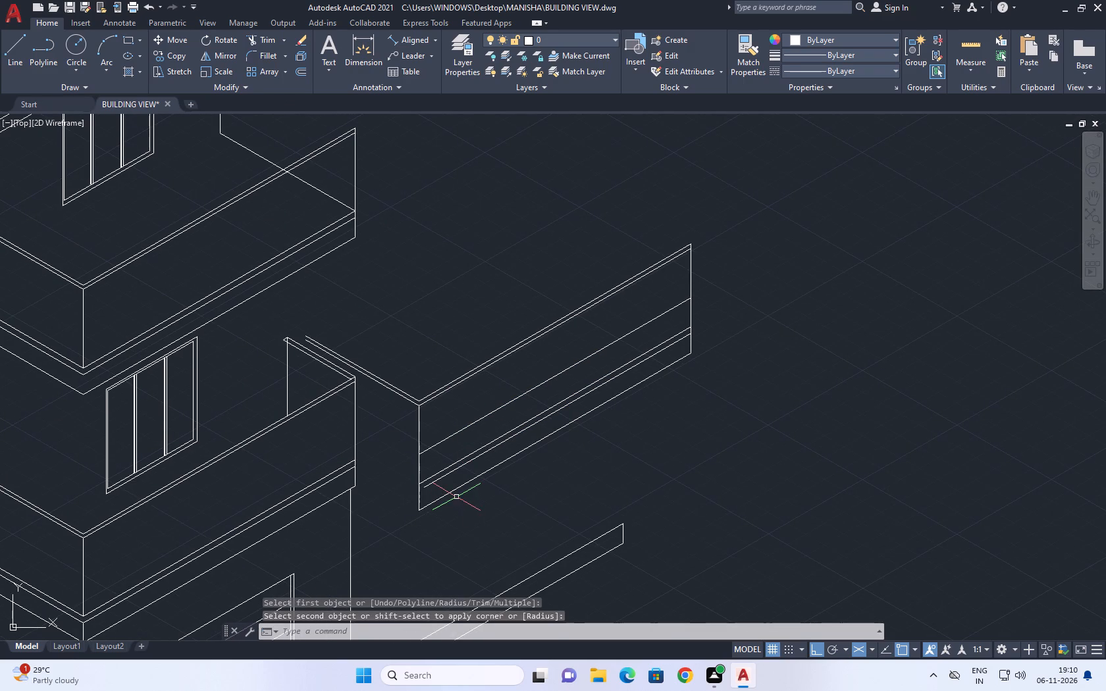
{"action": "type", "text": "ex"}
{"action": "key", "text": "space"}
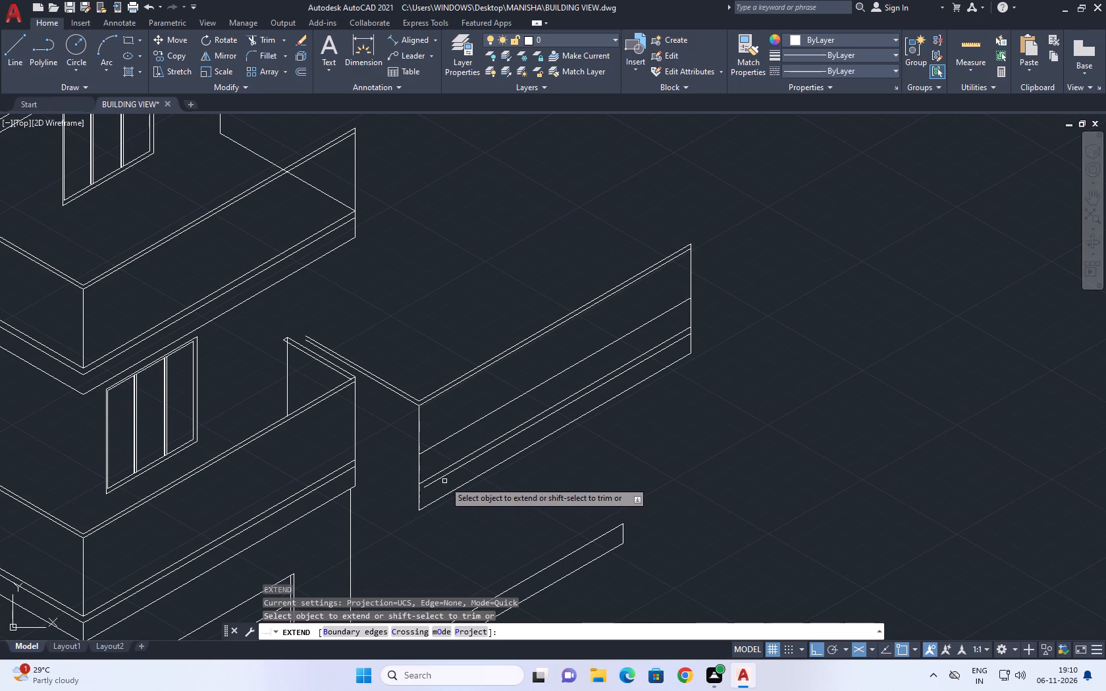
{"action": "left_click", "coordinate": [458, 469]}
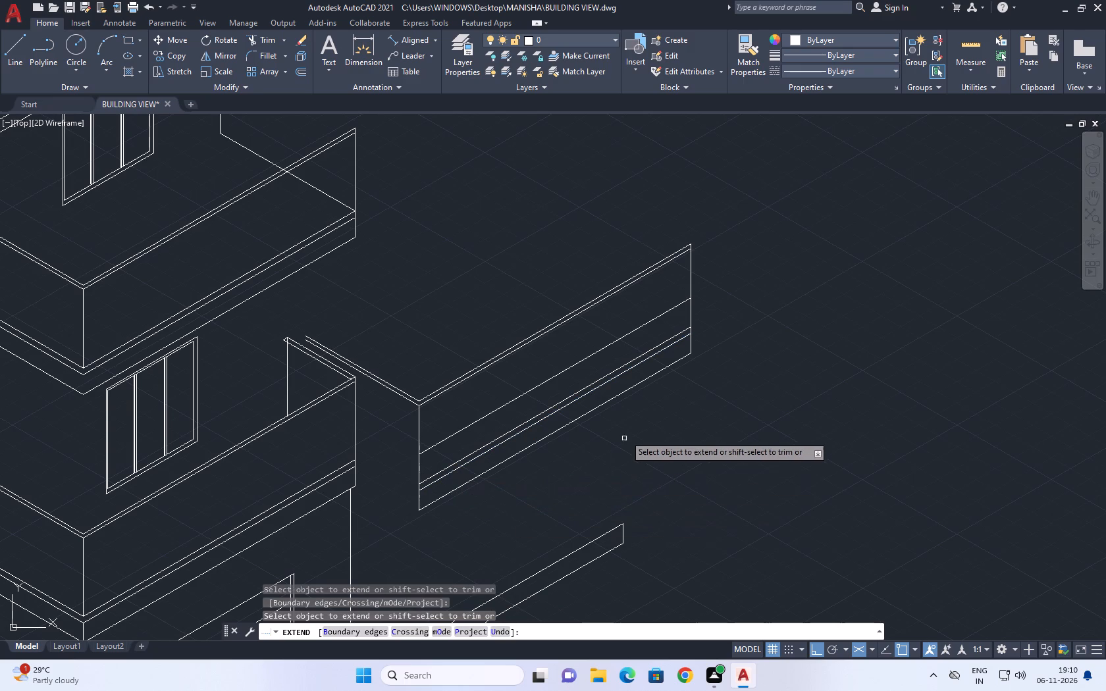
{"action": "right_click", "coordinate": [608, 454]}
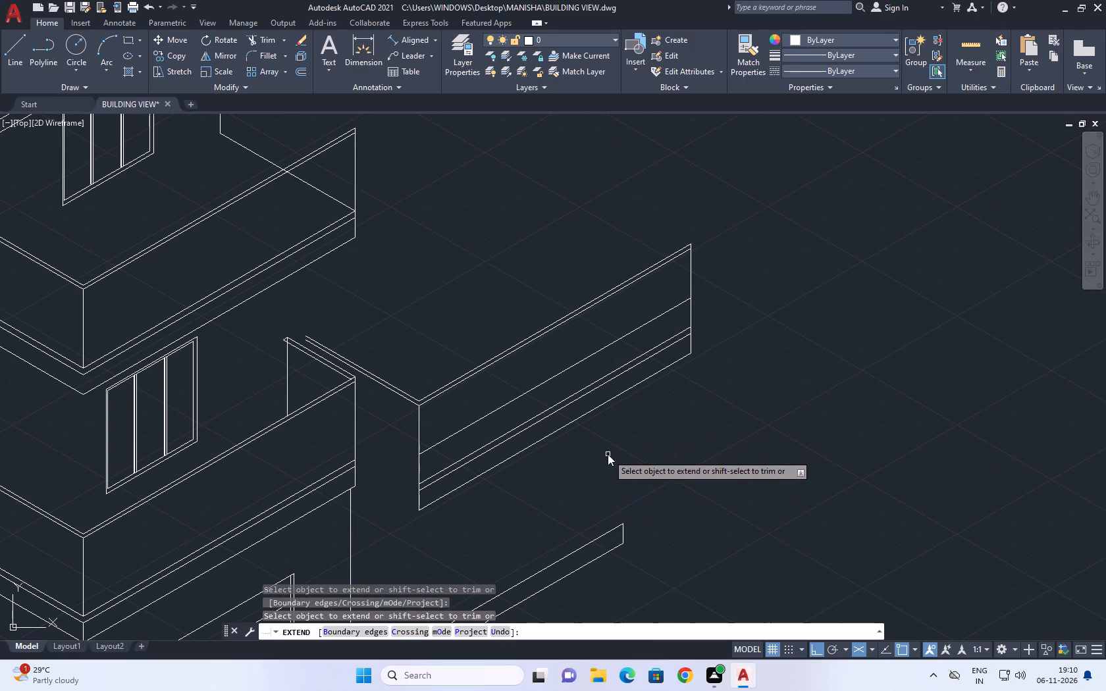
{"action": "left_click", "coordinate": [633, 476]}
Draw the extension slab's bottom return edge from its near bottom corner back at 150°, ending close to the garage wall.
{"action": "middle_click_drag", "start_coordinate": [556, 452], "coordinate": [546, 461]}
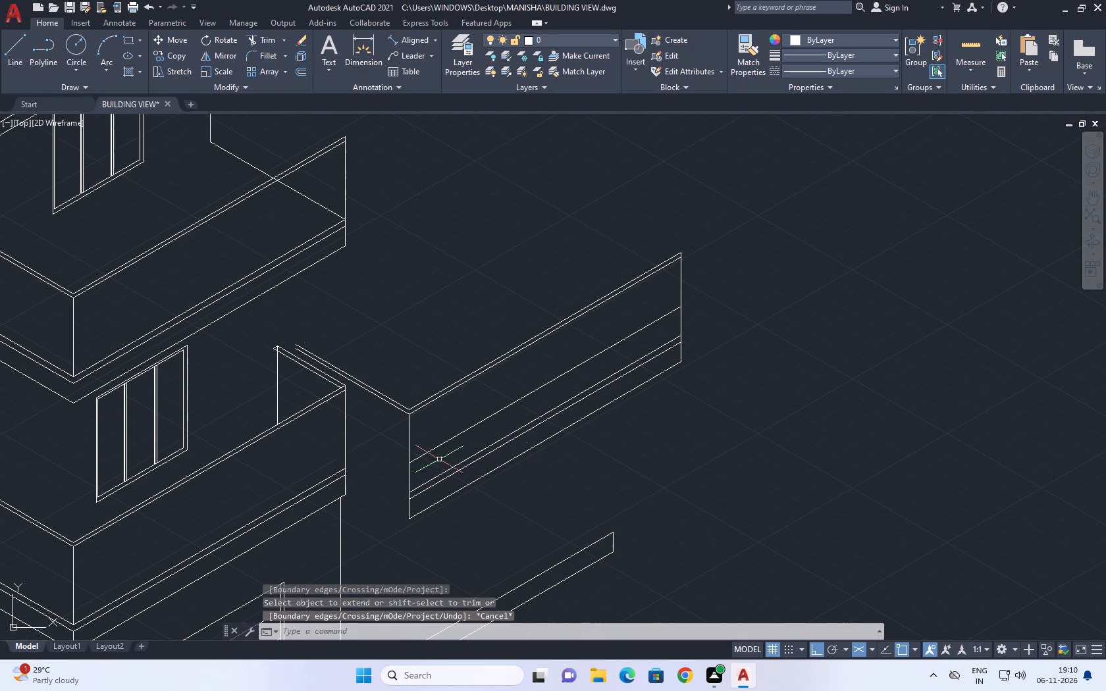
{"action": "left_click", "coordinate": [7, 61]}
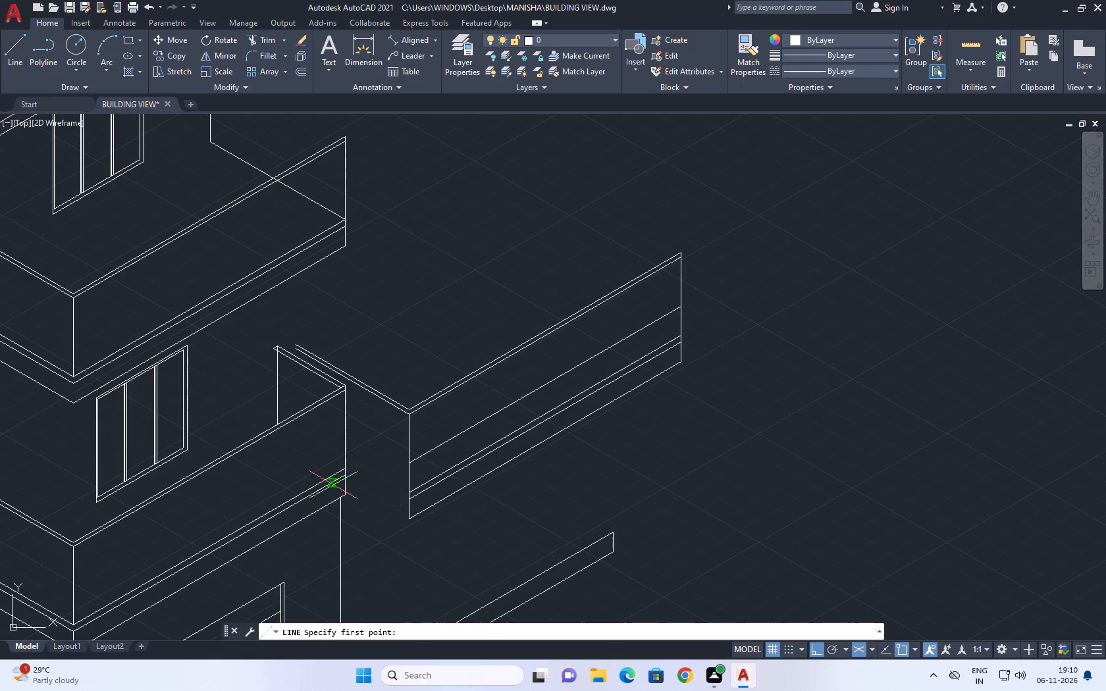
{"action": "scroll", "coordinate": [403, 517], "scroll_direction": "up", "scroll_amount": 1}
{"action": "left_click", "coordinate": [407, 520]}
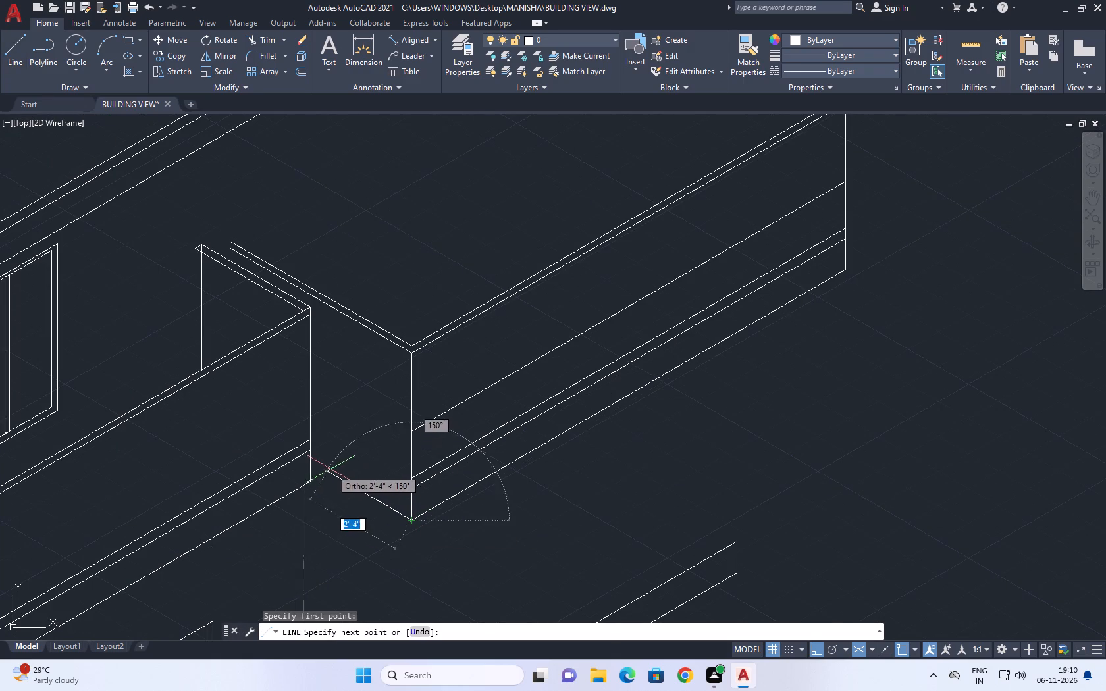
{"action": "scroll", "coordinate": [327, 467], "scroll_direction": "up", "scroll_amount": 2}
{"action": "left_click", "coordinate": [319, 463]}
{"action": "right_click", "coordinate": [356, 388]}
{"action": "left_click", "coordinate": [398, 415]}
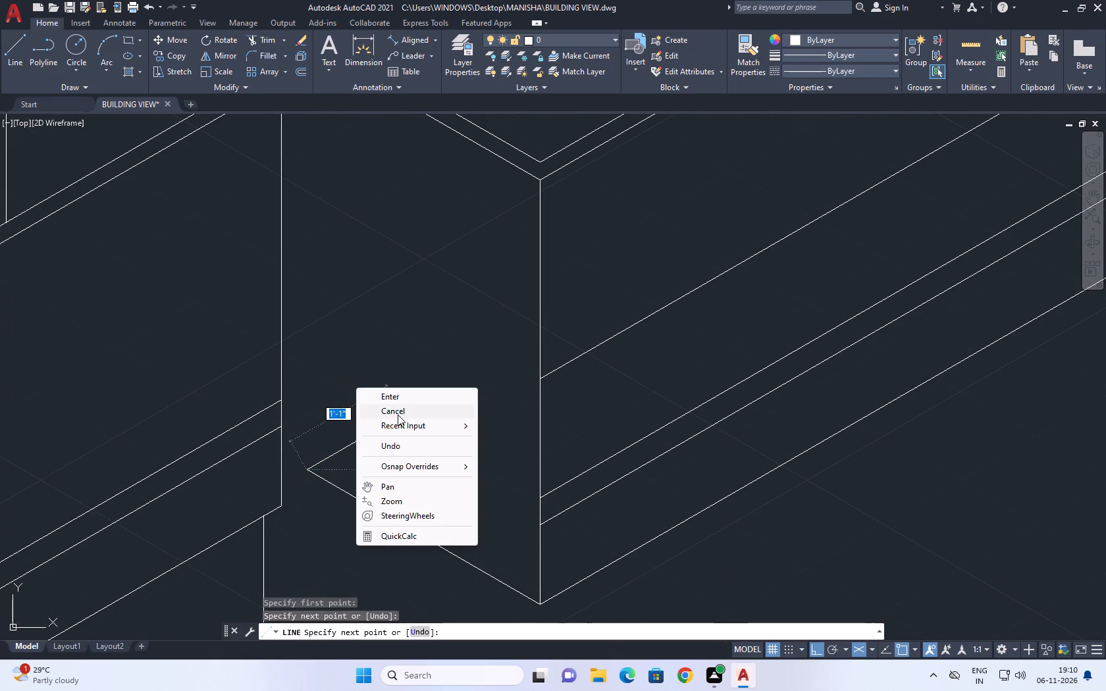
Draw the extension slab's upper return edge from the near vertical edge back at 150°, about 2 feet long.
{"action": "right_click", "coordinate": [504, 438]}
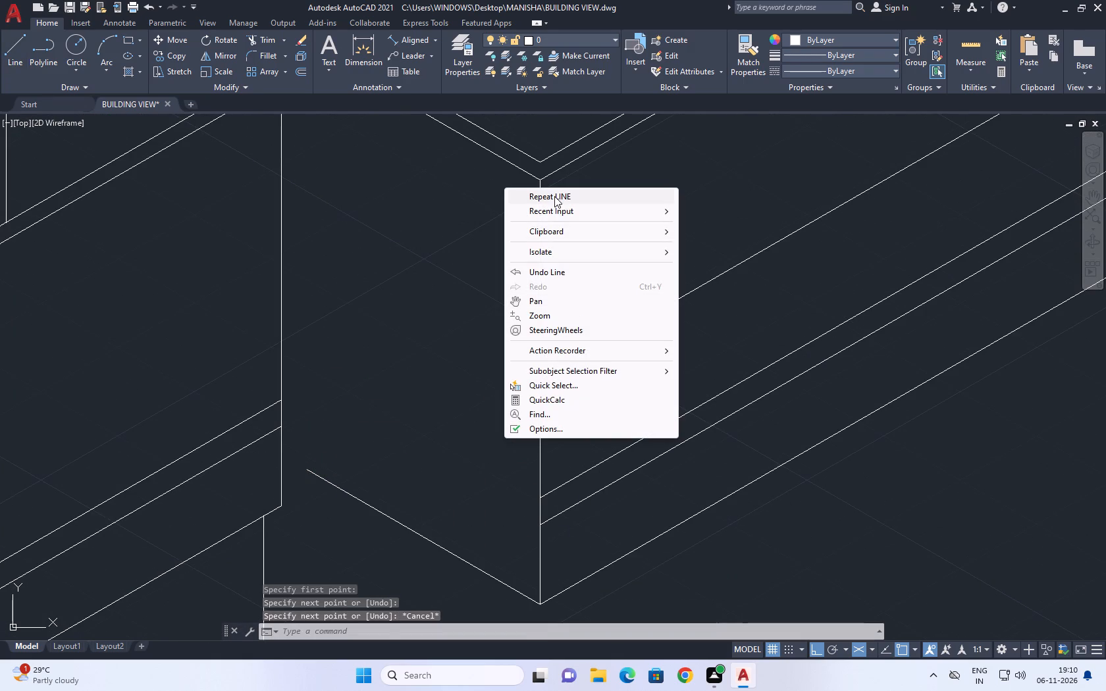
{"action": "left_click", "coordinate": [554, 196]}
{"action": "left_click", "coordinate": [542, 523]}
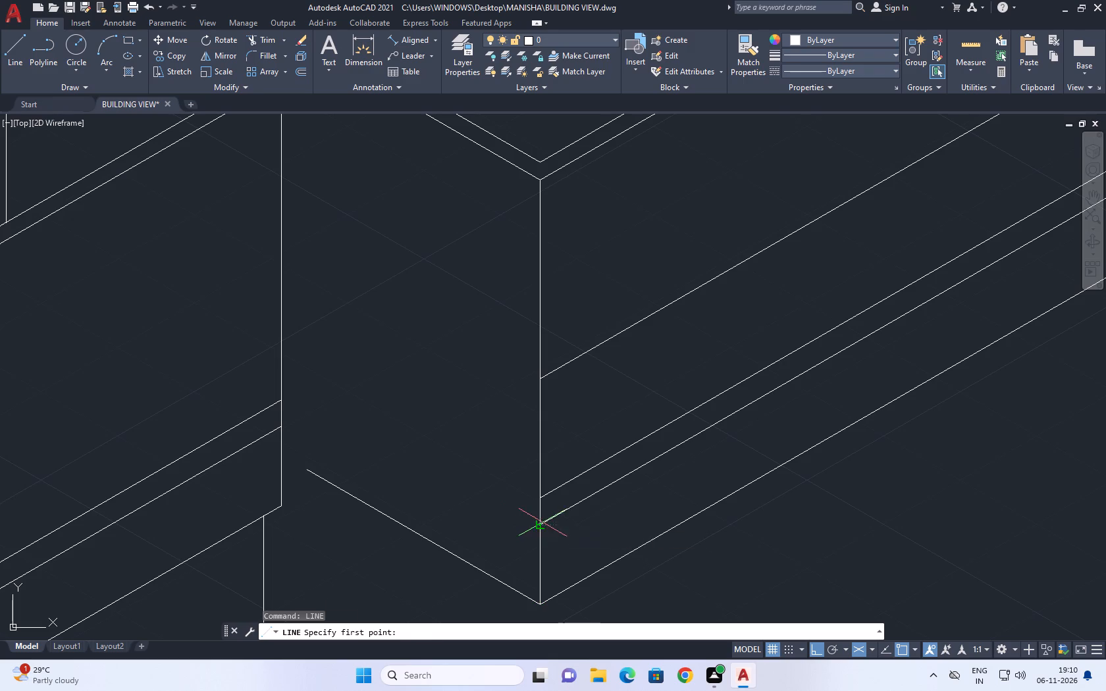
{"action": "left_click", "coordinate": [328, 422]}
{"action": "right_click", "coordinate": [375, 342]}
{"action": "left_click", "coordinate": [422, 356]}
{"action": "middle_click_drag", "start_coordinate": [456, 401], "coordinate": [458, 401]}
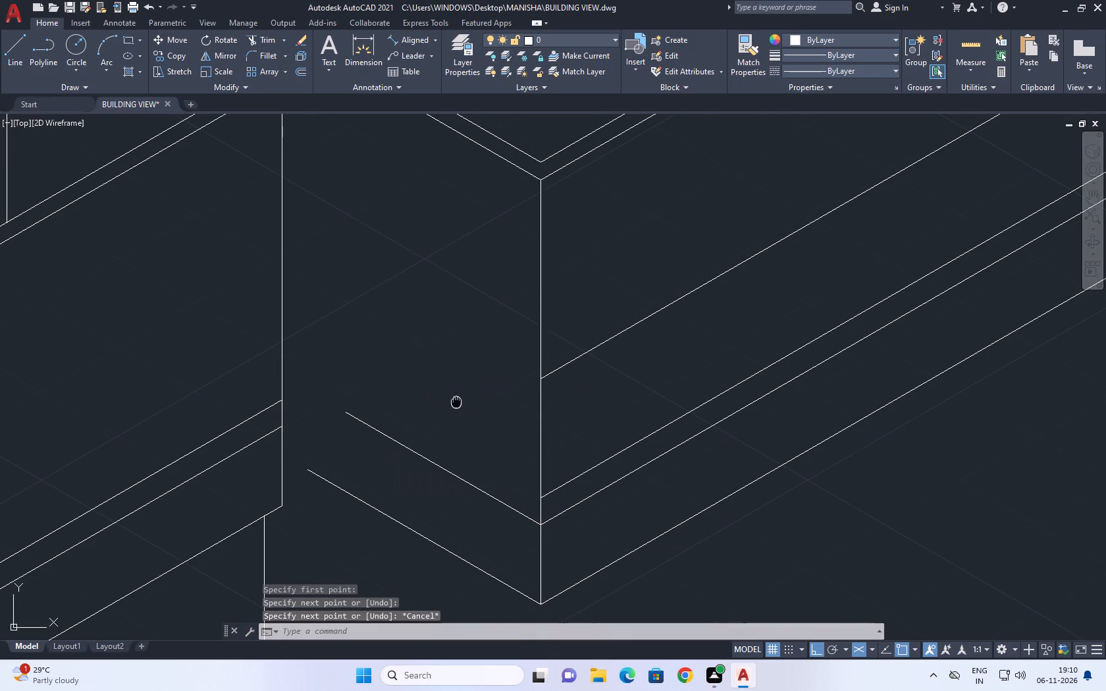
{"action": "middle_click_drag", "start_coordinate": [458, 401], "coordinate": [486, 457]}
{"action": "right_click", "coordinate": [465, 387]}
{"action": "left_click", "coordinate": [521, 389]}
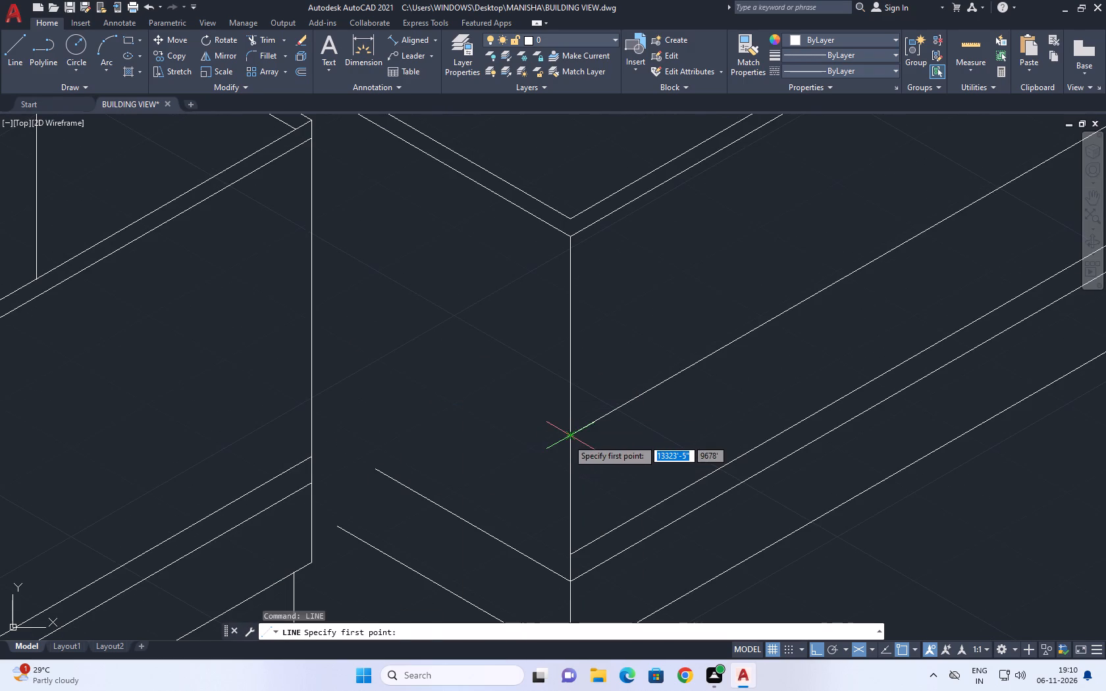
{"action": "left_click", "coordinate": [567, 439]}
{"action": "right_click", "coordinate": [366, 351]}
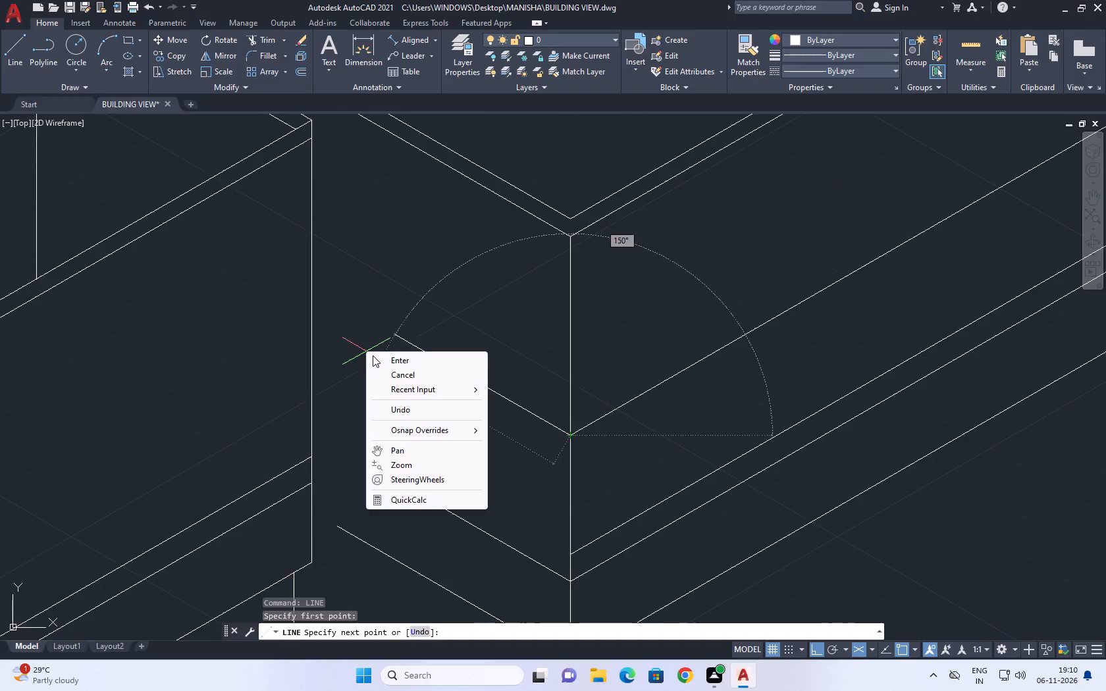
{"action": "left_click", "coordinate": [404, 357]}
Draw a return line at 150°, about 2 feet long, from where the parapet face's middle sloping line meets the near vertical edge.
{"action": "right_click", "coordinate": [473, 392]}
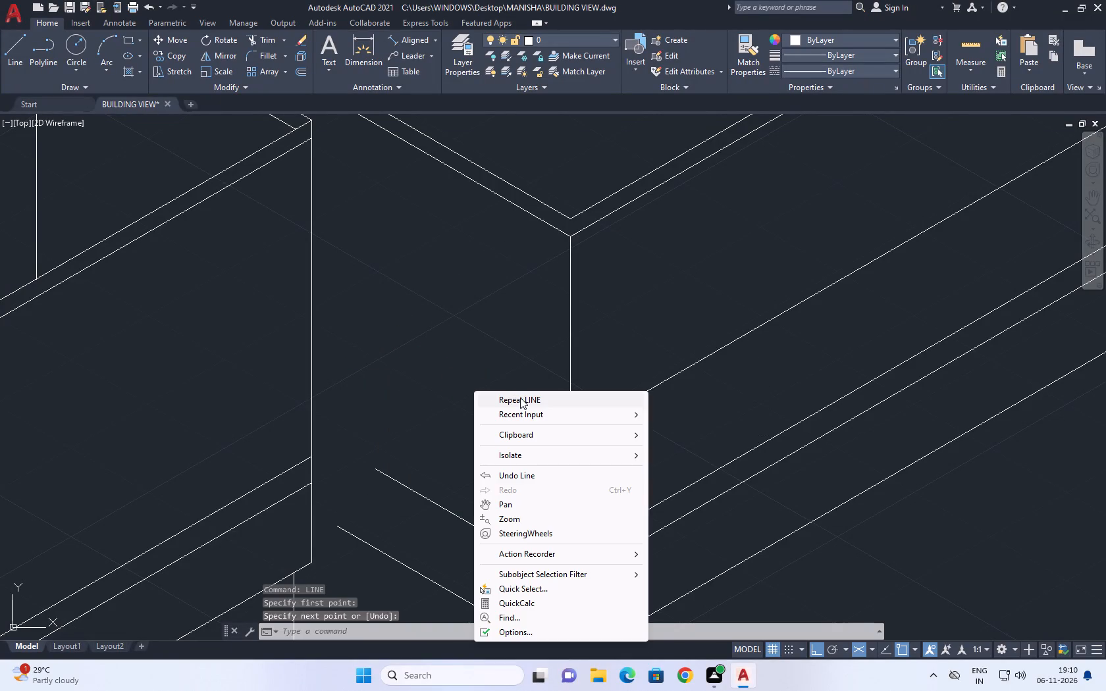
{"action": "left_click", "coordinate": [521, 397]}
{"action": "left_click", "coordinate": [573, 436]}
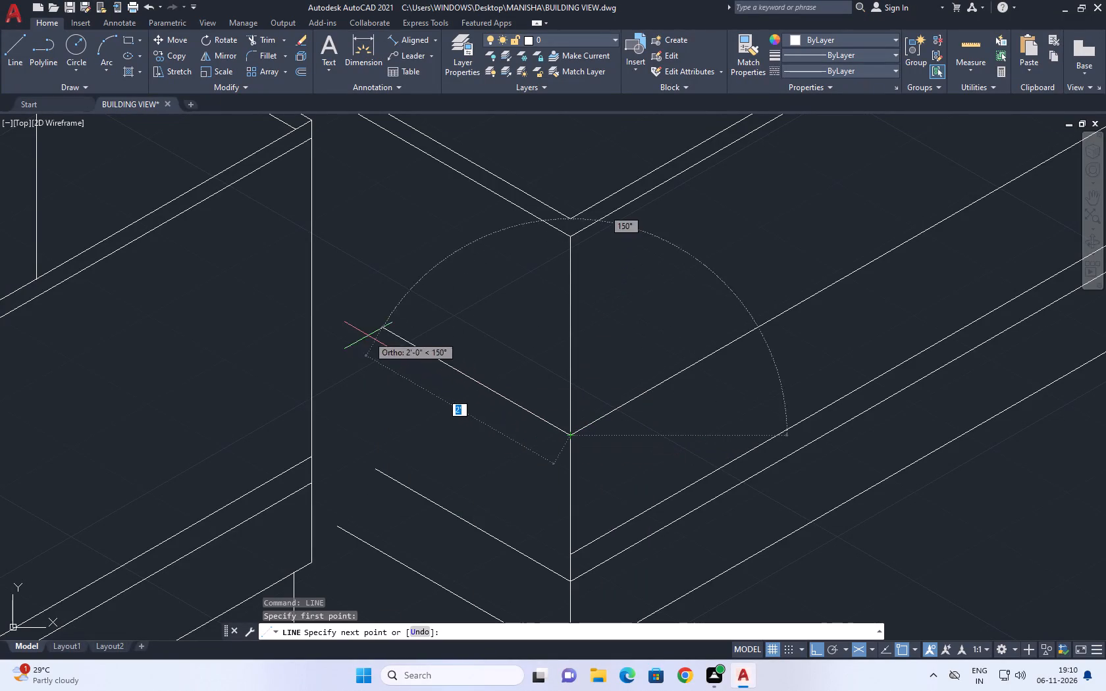
{"action": "left_click", "coordinate": [364, 329]}
{"action": "right_click", "coordinate": [452, 350]}
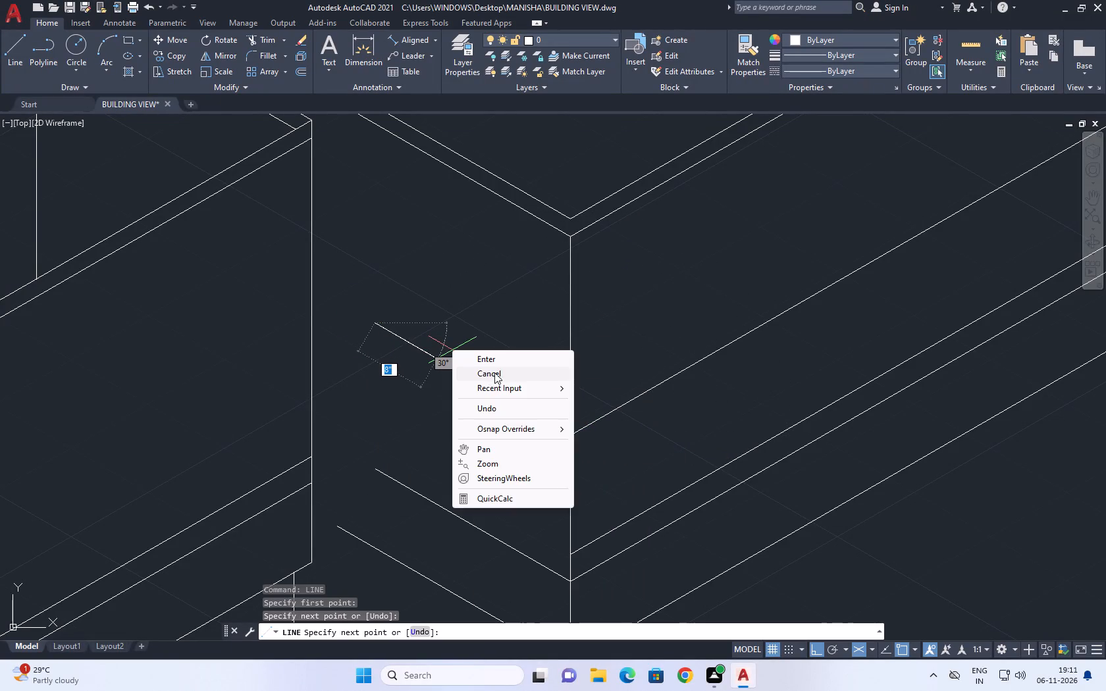
{"action": "left_click", "coordinate": [494, 372]}
Draw a return line at 150°, about 2'-2" long, from the near end of the sloping line just above the slab's upper edge.
{"action": "scroll", "coordinate": [512, 403], "scroll_direction": "down", "scroll_amount": 2}
{"action": "middle_click_drag", "start_coordinate": [531, 419], "coordinate": [537, 426]}
{"action": "scroll", "coordinate": [548, 476], "scroll_direction": "up", "scroll_amount": 1}
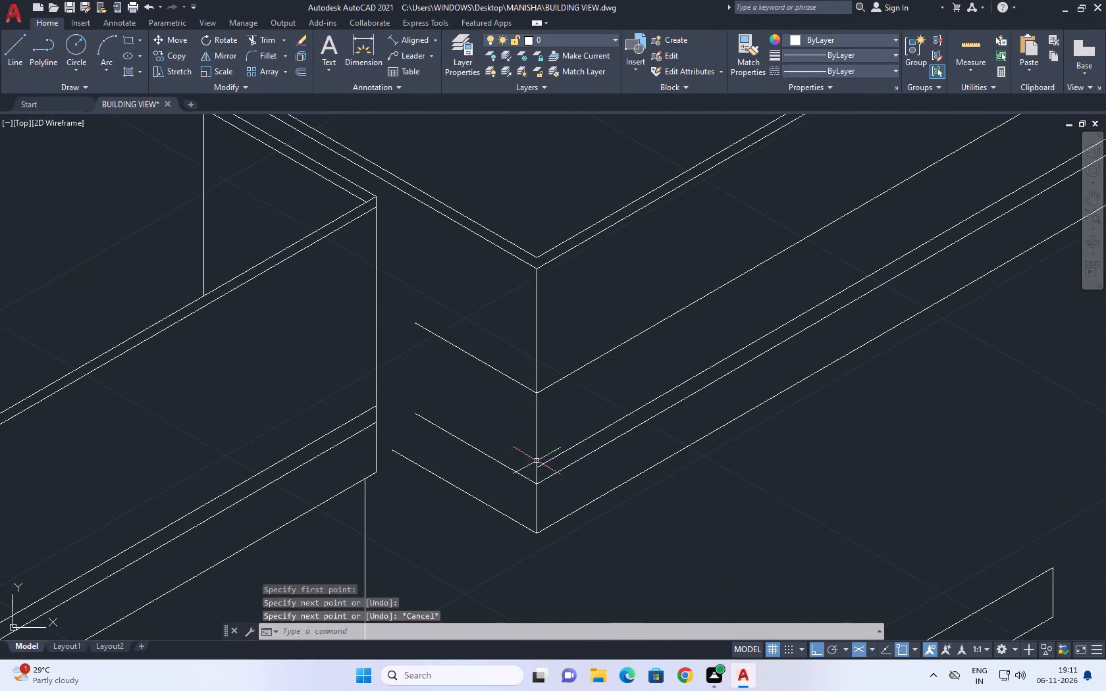
{"action": "middle_click_drag", "start_coordinate": [528, 450], "coordinate": [539, 475]}
{"action": "right_click", "coordinate": [506, 436]}
{"action": "left_click", "coordinate": [574, 193]}
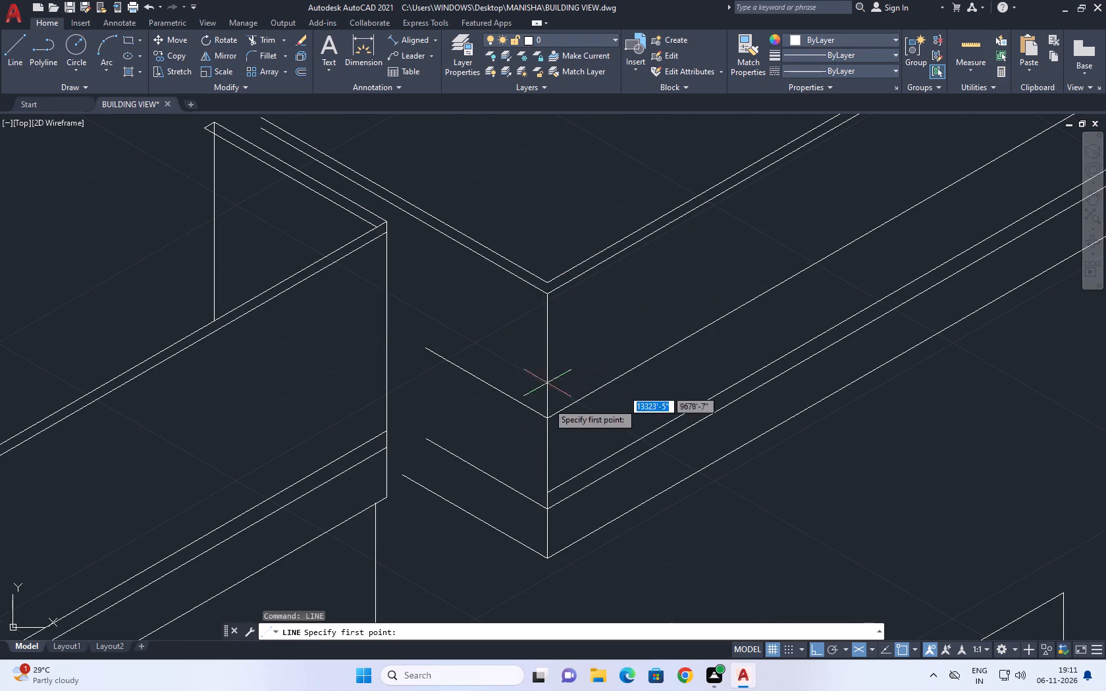
{"action": "left_click", "coordinate": [545, 491]}
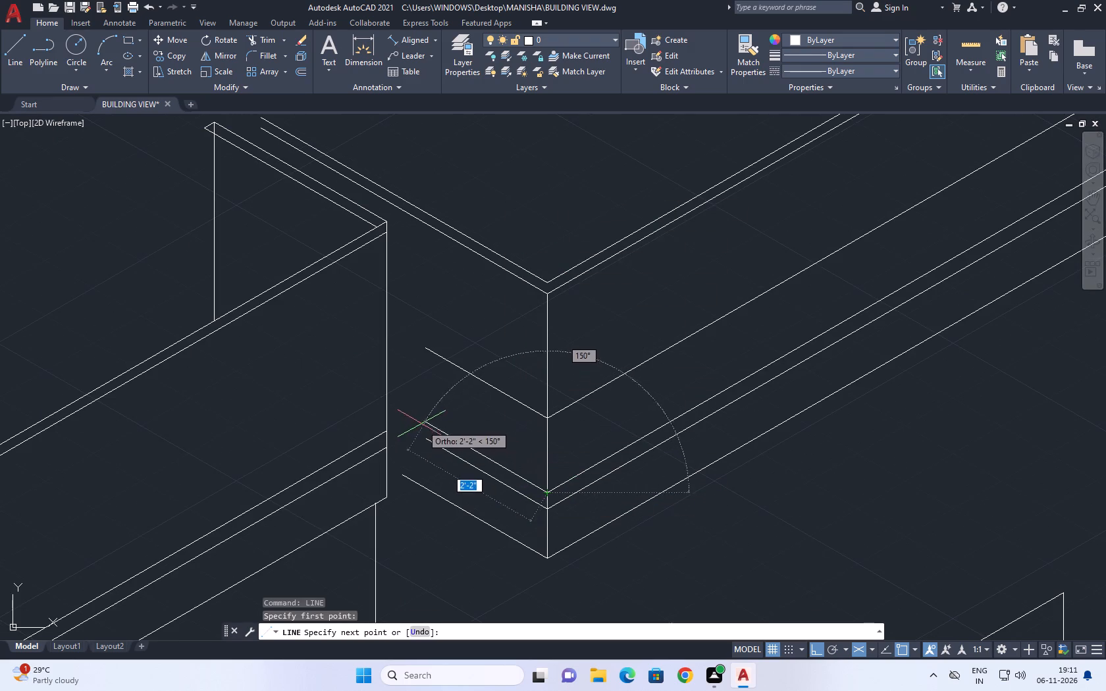
{"action": "left_click", "coordinate": [421, 421]}
{"action": "right_click", "coordinate": [413, 375]}
{"action": "left_click", "coordinate": [450, 380]}
Trim the piece of the near vertical edge between the two closely spaced slab-edge lines at the corner.
{"action": "scroll", "coordinate": [550, 490], "scroll_direction": "up", "scroll_amount": 1}
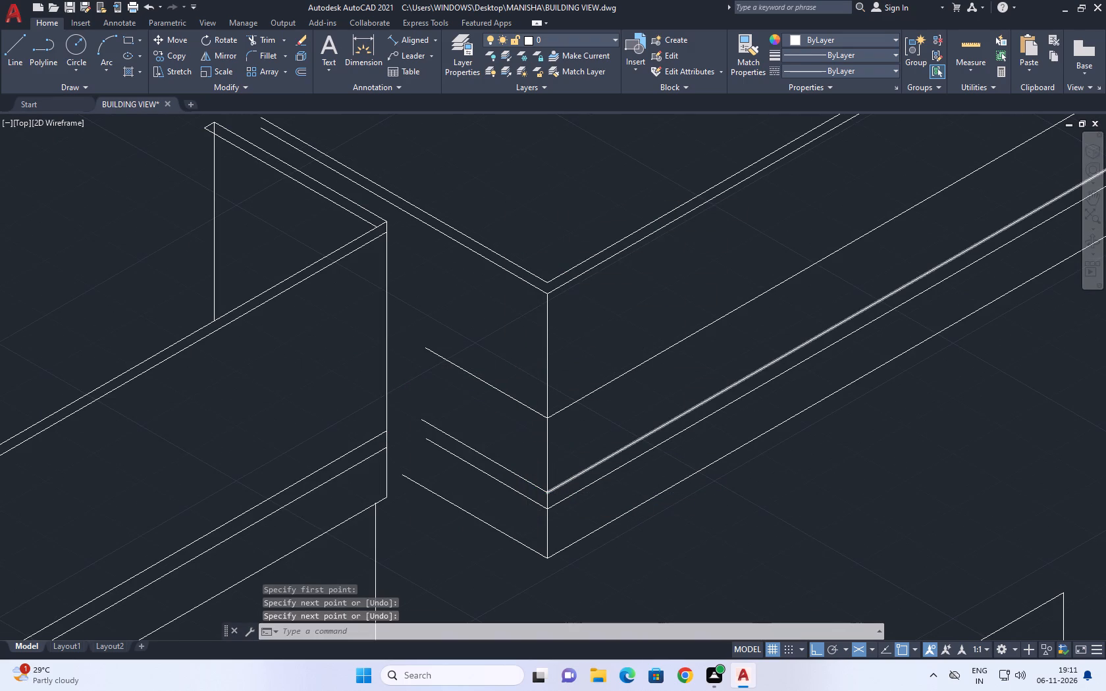
{"action": "right_click", "coordinate": [560, 448]}
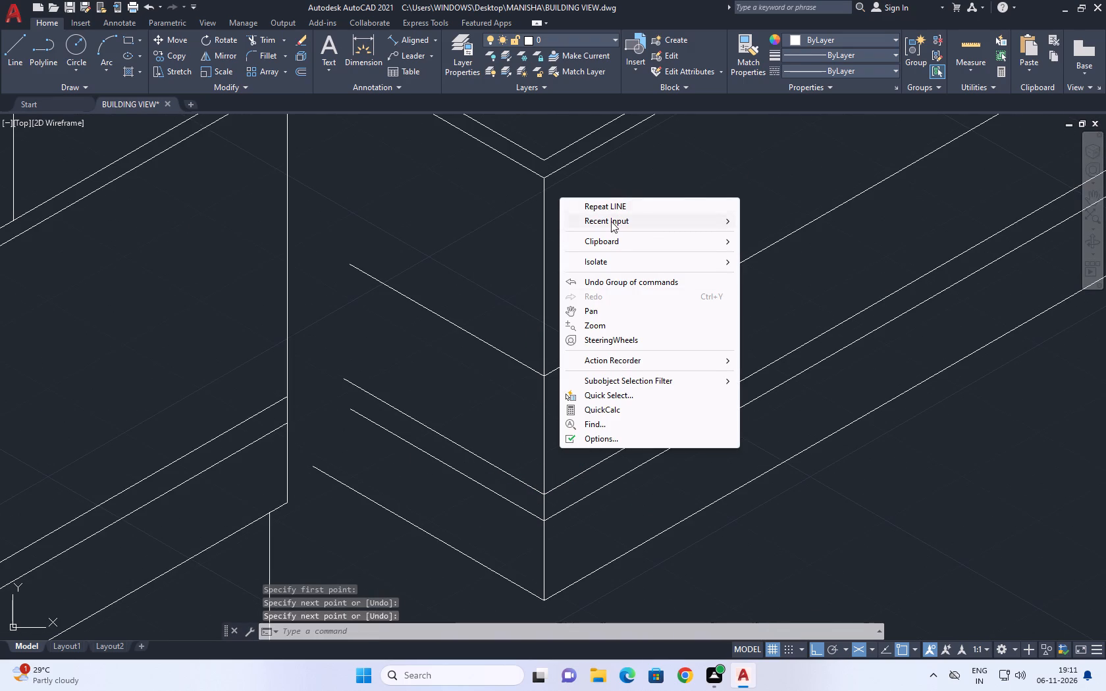
{"action": "left_click", "coordinate": [553, 455]}
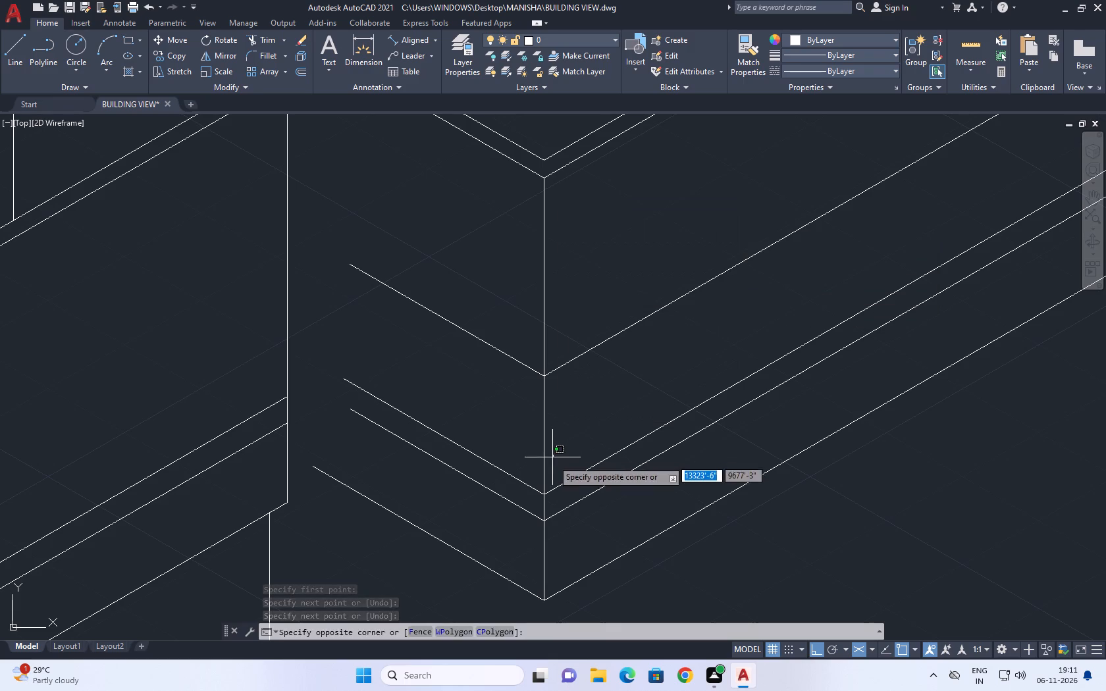
{"action": "left_click", "coordinate": [552, 462]}
{"action": "left_click", "coordinate": [267, 38]}
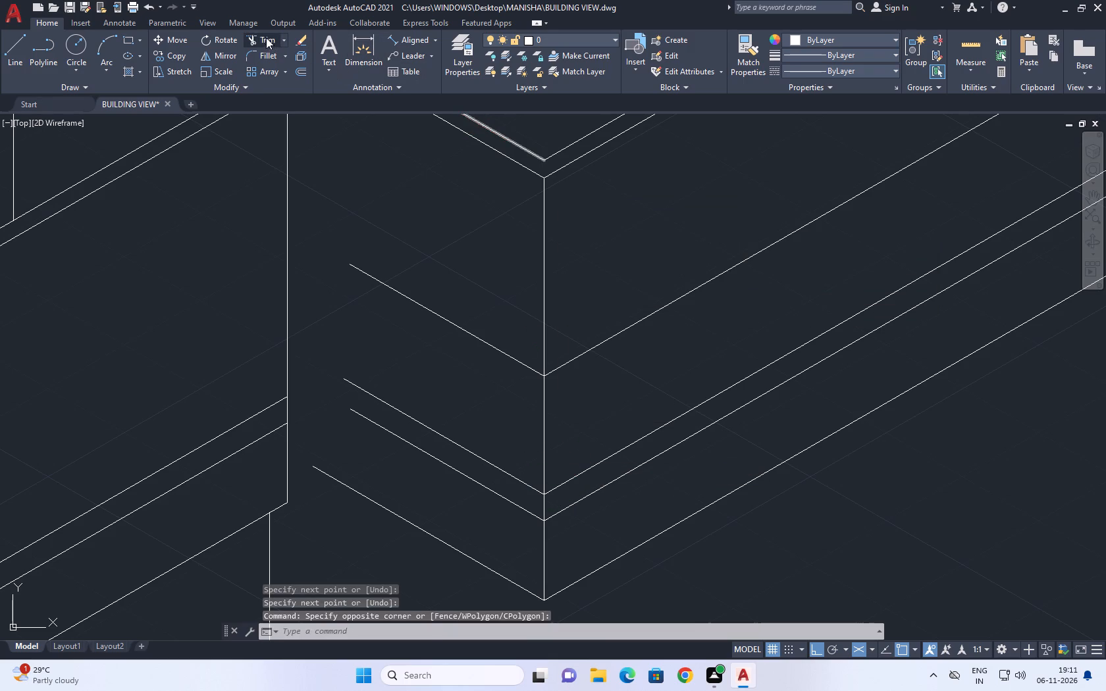
{"action": "scroll", "coordinate": [531, 498], "scroll_direction": "up", "scroll_amount": 2}
{"action": "left_click", "coordinate": [541, 506]}
{"action": "left_click", "coordinate": [566, 509]}
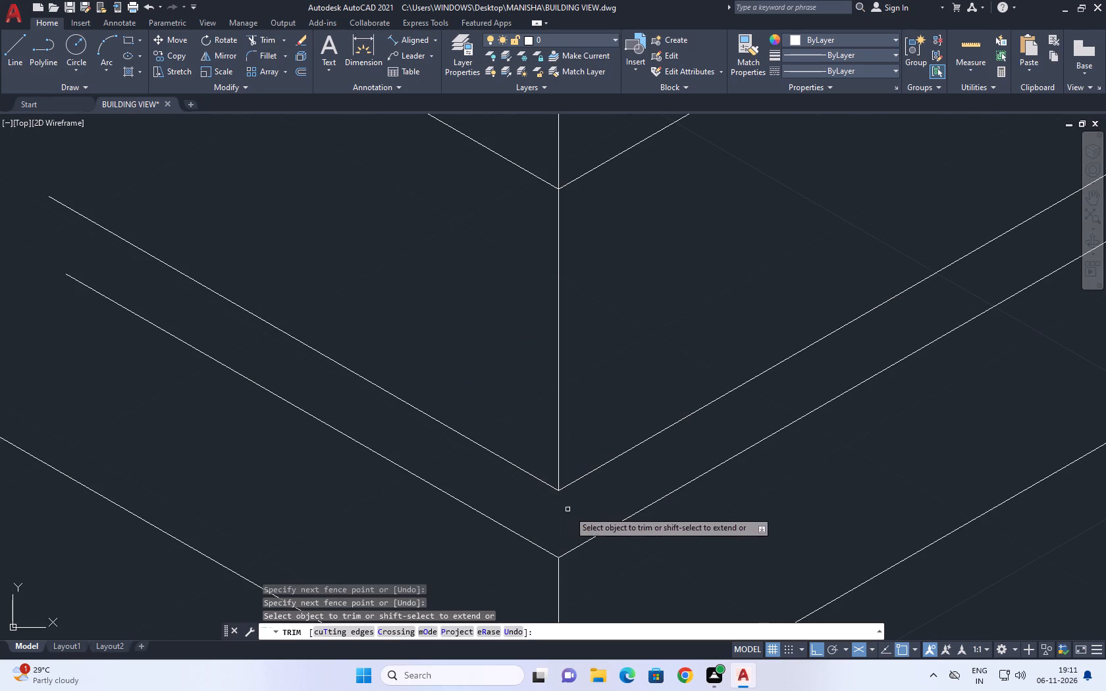
{"action": "right_click", "coordinate": [587, 361]}
{"action": "left_click", "coordinate": [610, 380]}
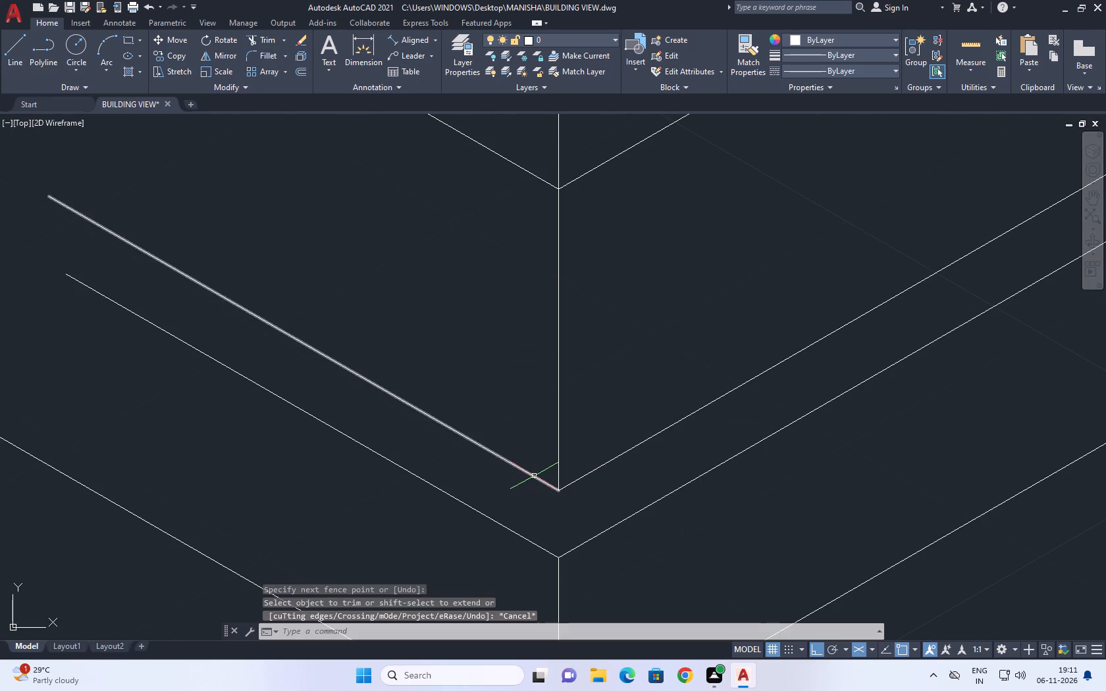
Extend the upper of the two closely spaced long slab-edge lines past the near corner to the lower return line.
{"action": "type", "text": "ex"}
{"action": "key", "text": "space"}
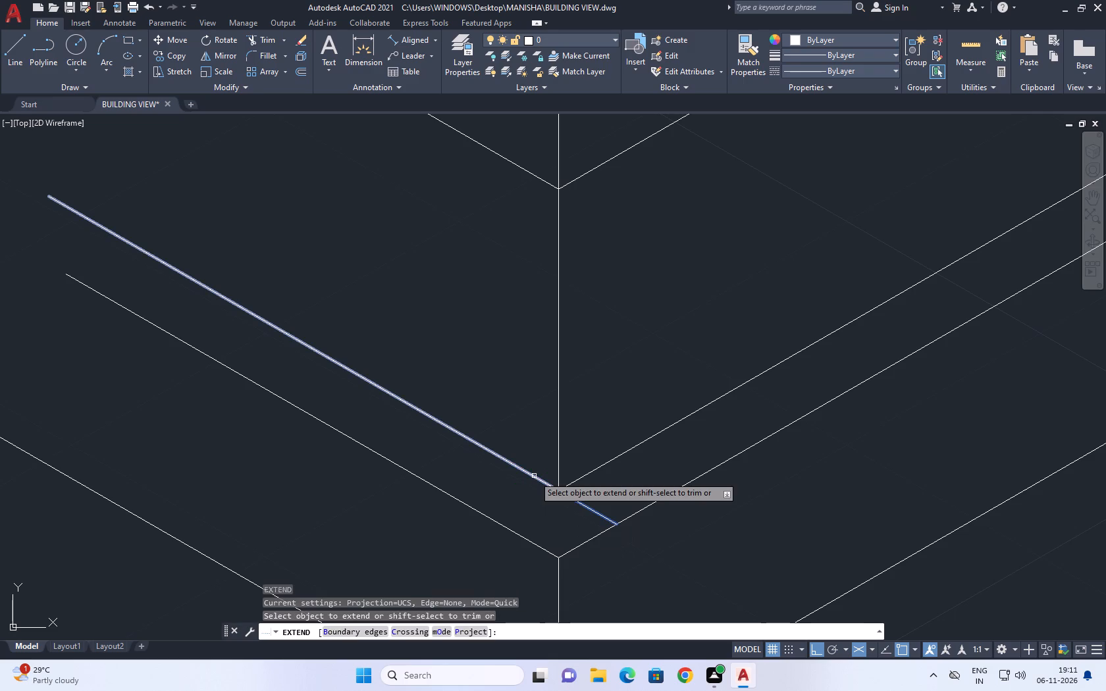
{"action": "left_click", "coordinate": [575, 473]}
{"action": "left_click", "coordinate": [581, 482]}
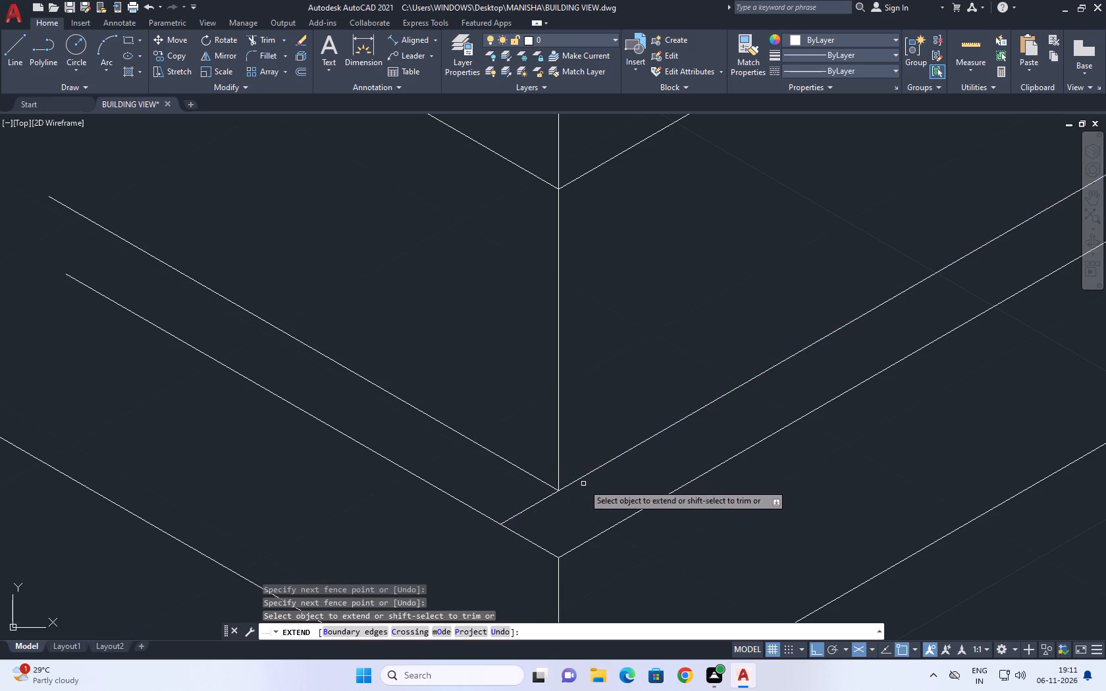
{"action": "right_click", "coordinate": [596, 423]}
{"action": "left_click", "coordinate": [631, 448]}
Move the whole side extension, including its far vertical edge, about 0'-10" at 150° so its return lines overlap the neighbouring balcony's corner edge.
{"action": "scroll", "coordinate": [592, 445], "scroll_direction": "down", "scroll_amount": 4}
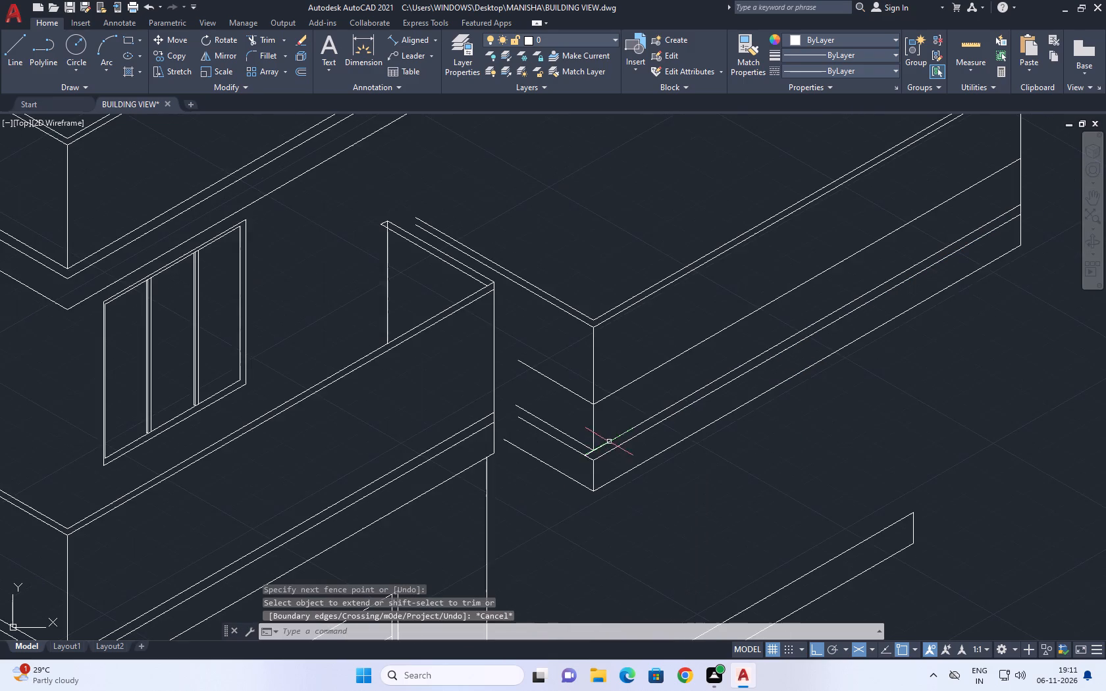
{"action": "middle_click_drag", "start_coordinate": [639, 437], "coordinate": [633, 478]}
{"action": "scroll", "coordinate": [615, 471], "scroll_direction": "down", "scroll_amount": 2}
{"action": "scroll", "coordinate": [587, 407], "scroll_direction": "up", "scroll_amount": 1}
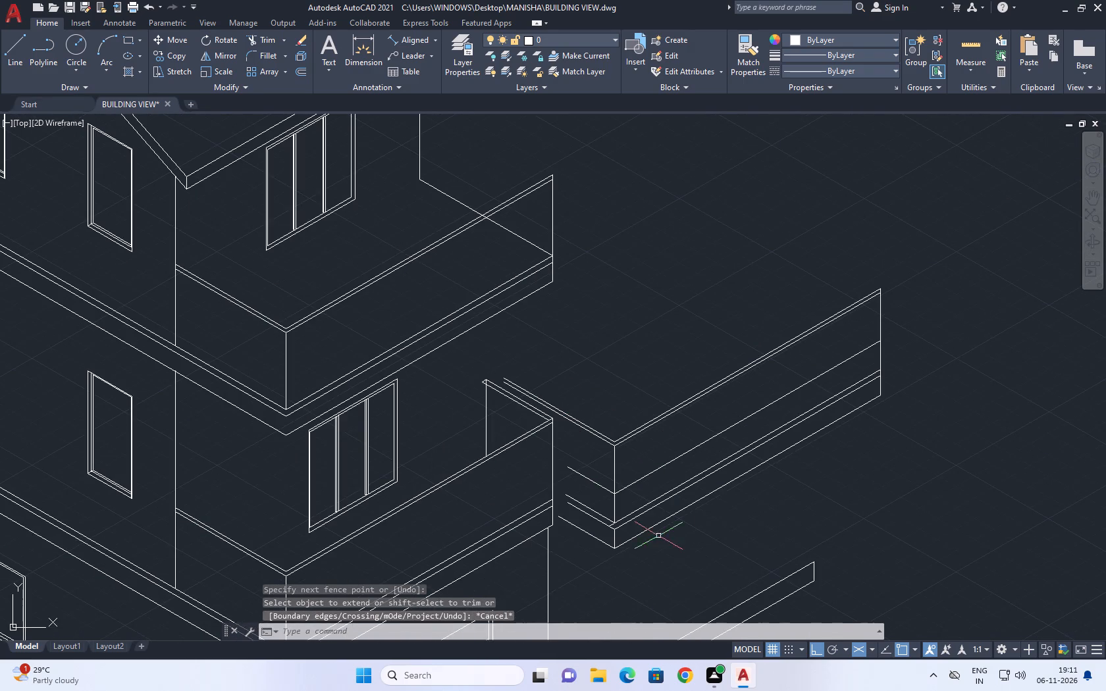
{"action": "left_click", "coordinate": [638, 565]}
{"action": "left_click", "coordinate": [599, 419]}
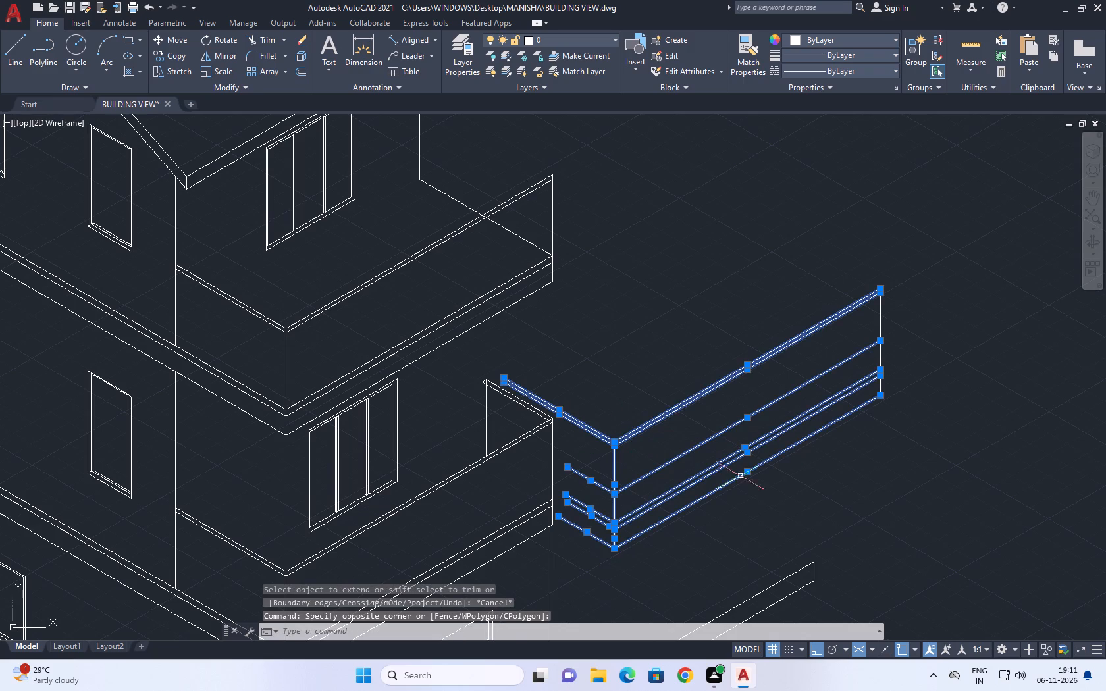
{"action": "left_click_drag", "start_coordinate": [934, 432], "coordinate": [928, 432]}
{"action": "left_click_drag", "start_coordinate": [928, 432], "coordinate": [925, 424]}
{"action": "left_click", "coordinate": [864, 259]}
{"action": "scroll", "coordinate": [442, 403], "scroll_direction": "up", "scroll_amount": 3}
{"action": "scroll", "coordinate": [672, 302], "scroll_direction": "up", "scroll_amount": 2}
{"action": "middle_click_drag", "start_coordinate": [751, 361], "coordinate": [609, 303]}
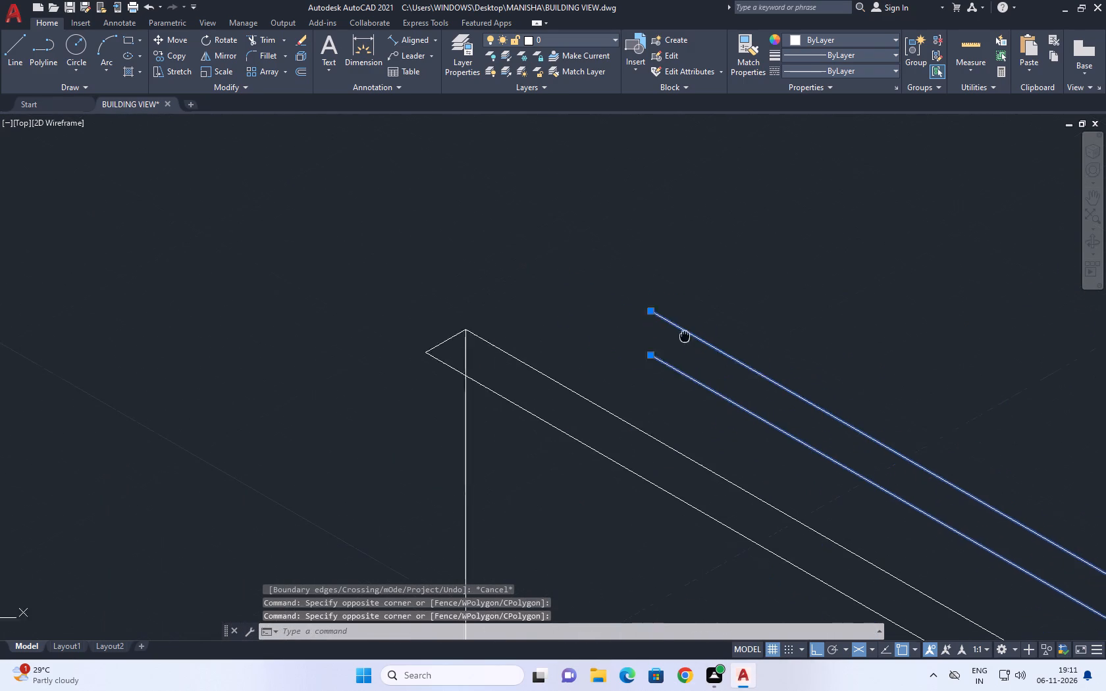
{"action": "middle_click_drag", "start_coordinate": [609, 303], "coordinate": [441, 228]}
{"action": "scroll", "coordinate": [381, 209], "scroll_direction": "down", "scroll_amount": 3}
{"action": "middle_click_drag", "start_coordinate": [659, 421], "coordinate": [571, 299]}
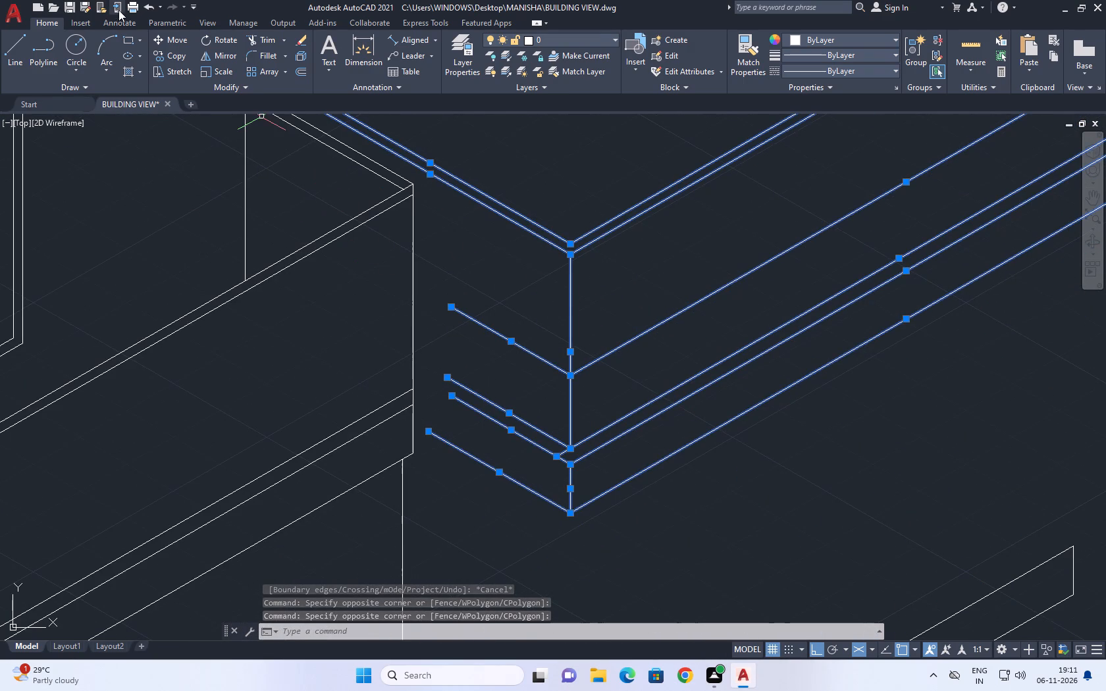
{"action": "left_click", "coordinate": [176, 36]}
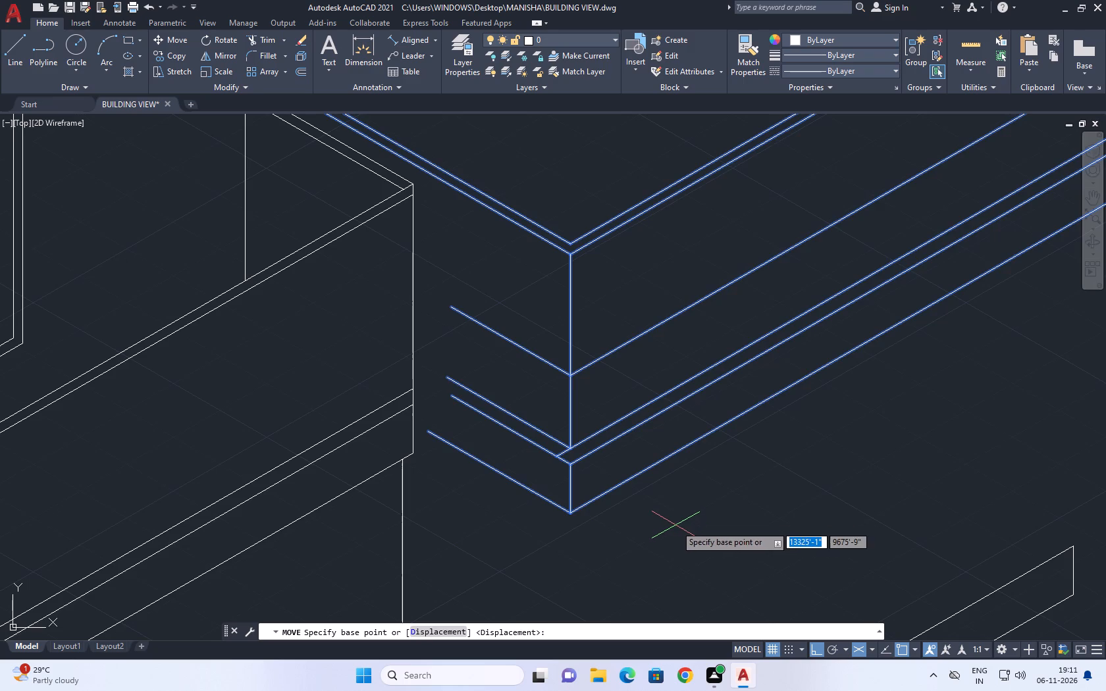
{"action": "left_click", "coordinate": [675, 525]}
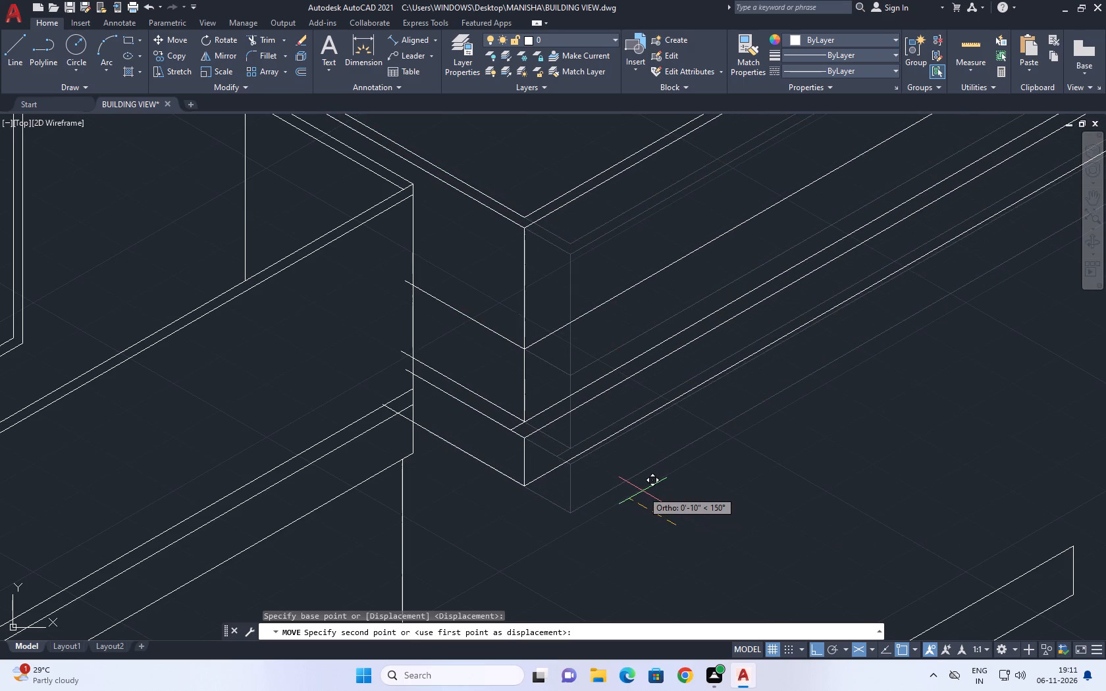
{"action": "left_click", "coordinate": [646, 494]}
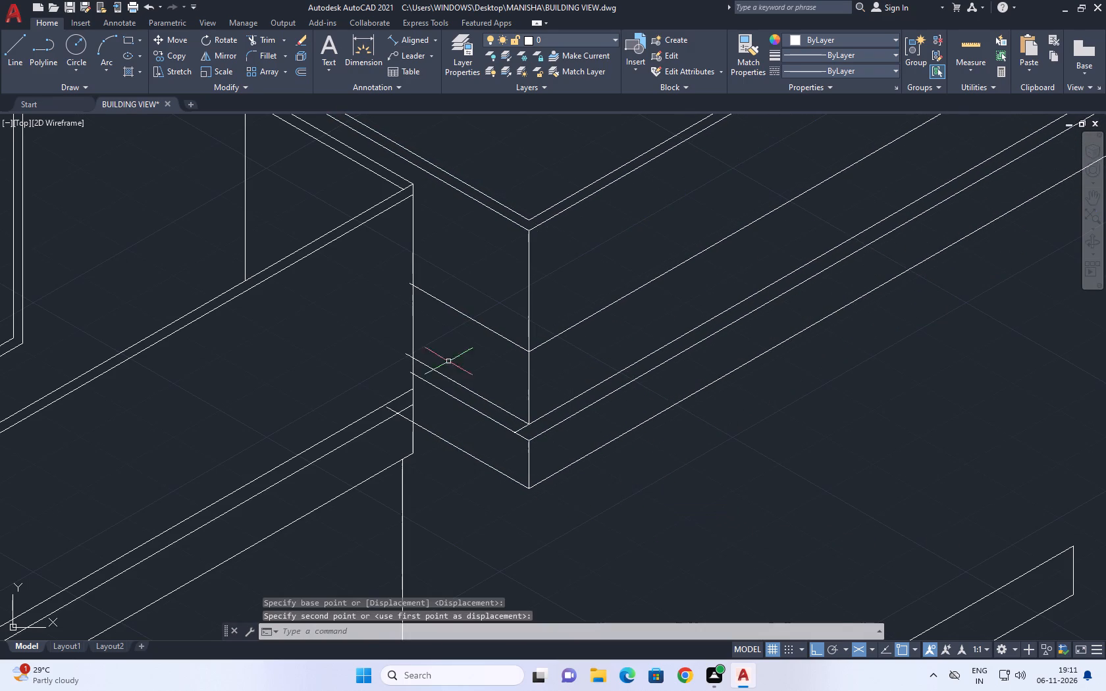
Trim the ends of the extension's four lower return lines that overlap the neighbouring balcony wall back to its vertical corner edge.
{"action": "middle_click_drag", "start_coordinate": [452, 370], "coordinate": [471, 408]}
{"action": "left_click", "coordinate": [258, 41]}
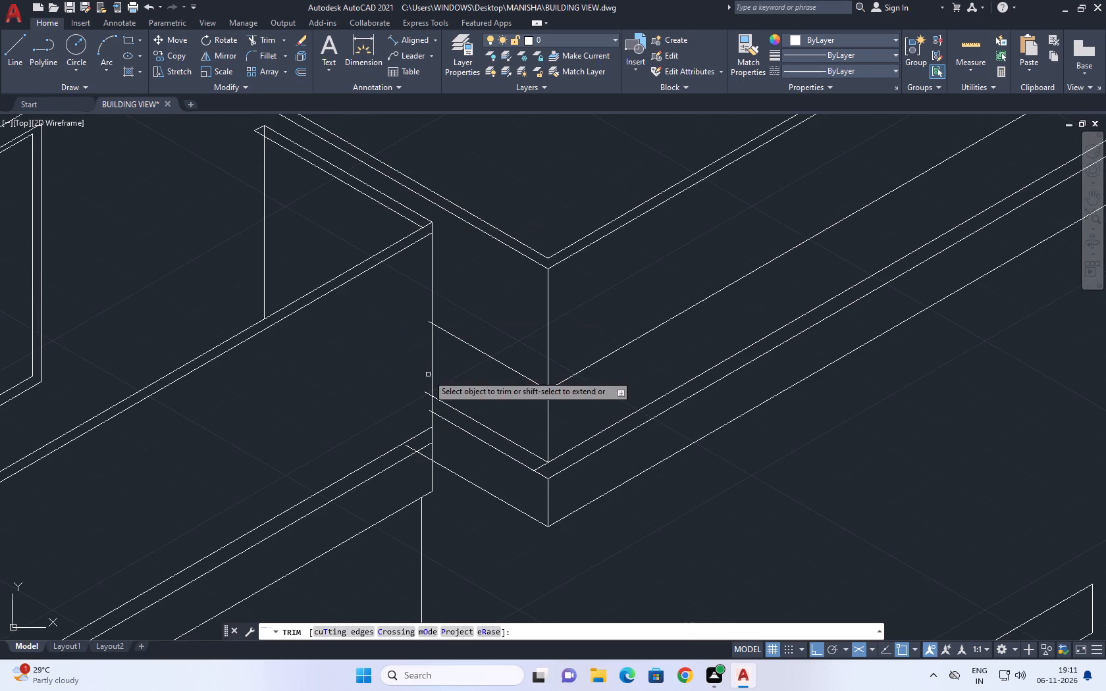
{"action": "scroll", "coordinate": [423, 392], "scroll_direction": "up", "scroll_amount": 2}
{"action": "left_click", "coordinate": [436, 446]}
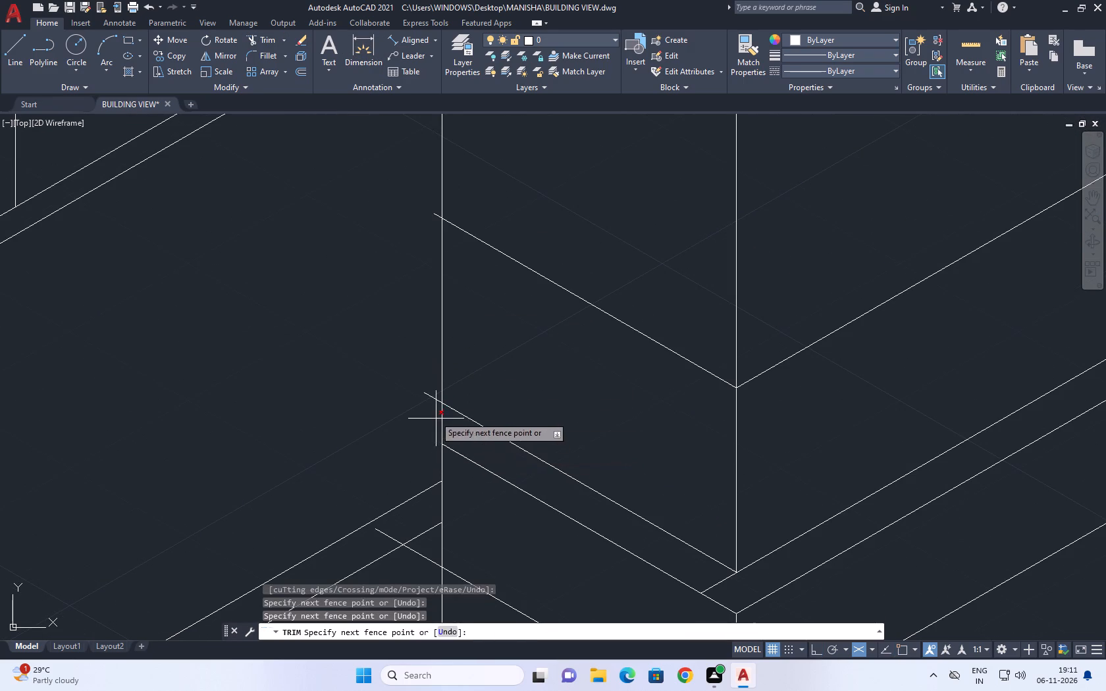
{"action": "left_click", "coordinate": [433, 390]}
{"action": "left_click", "coordinate": [434, 214]}
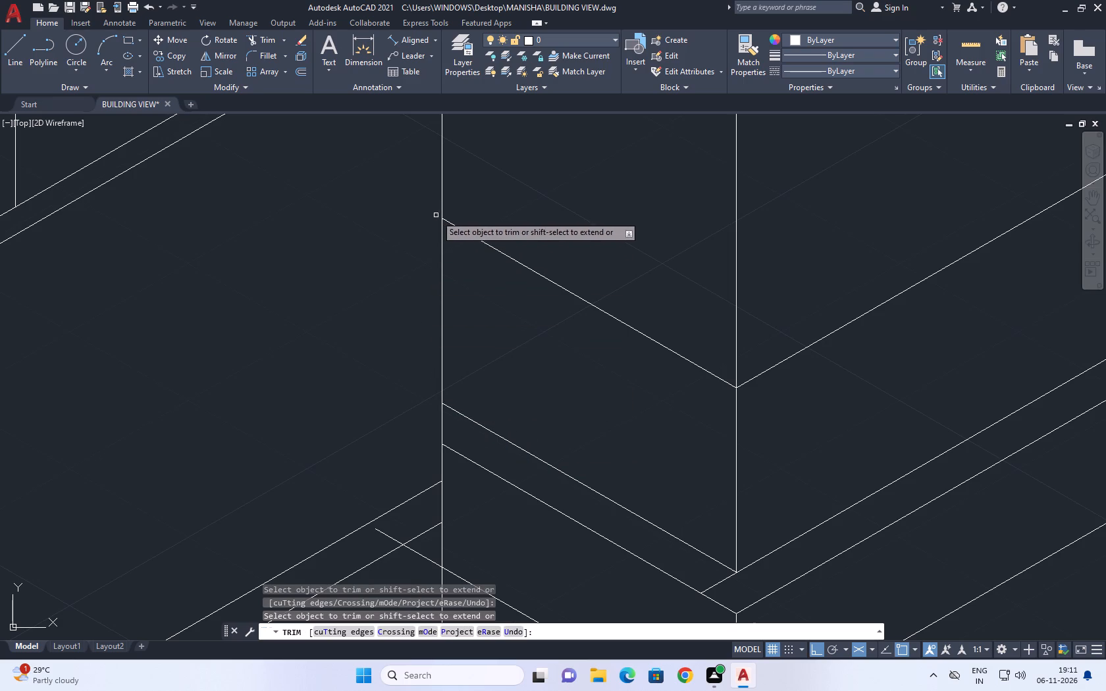
{"action": "middle_click_drag", "start_coordinate": [396, 482], "coordinate": [388, 327]}
{"action": "scroll", "coordinate": [384, 291], "scroll_direction": "up", "scroll_amount": 1}
{"action": "left_click", "coordinate": [384, 438]}
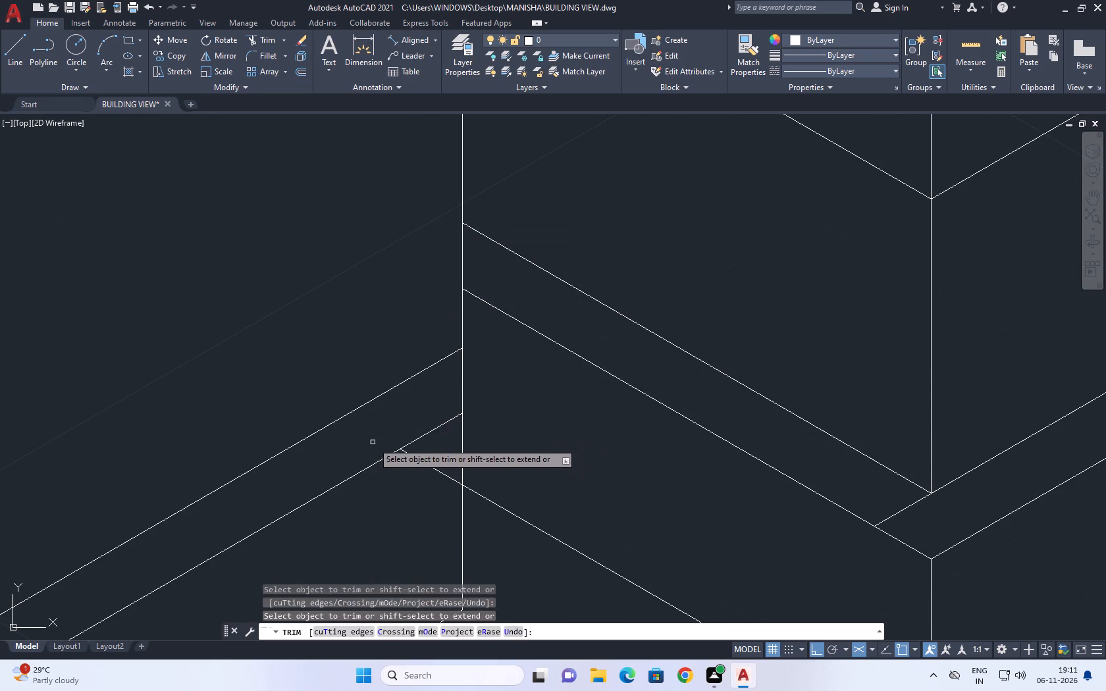
{"action": "scroll", "coordinate": [482, 399], "scroll_direction": "down", "scroll_amount": 3}
{"action": "scroll", "coordinate": [480, 428], "scroll_direction": "up", "scroll_amount": 2}
{"action": "left_click", "coordinate": [468, 409]}
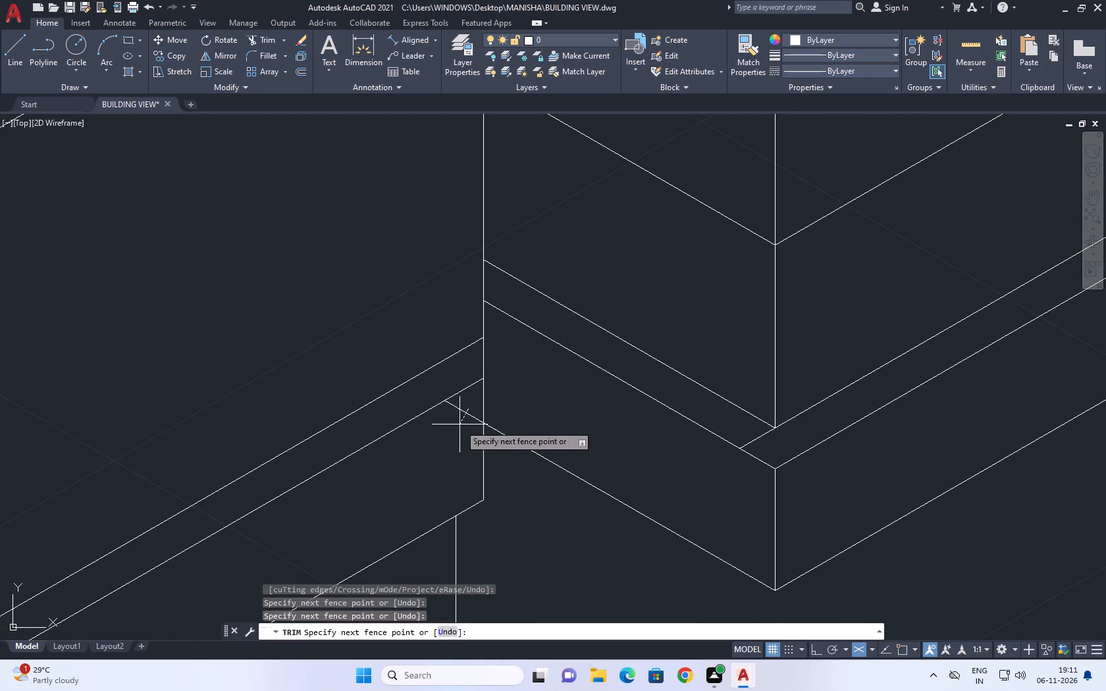
{"action": "left_click", "coordinate": [460, 426]}
{"action": "scroll", "coordinate": [489, 420], "scroll_direction": "down", "scroll_amount": 3}
{"action": "middle_click_drag", "start_coordinate": [487, 365], "coordinate": [577, 344]}
{"action": "scroll", "coordinate": [582, 338], "scroll_direction": "down", "scroll_amount": 1}
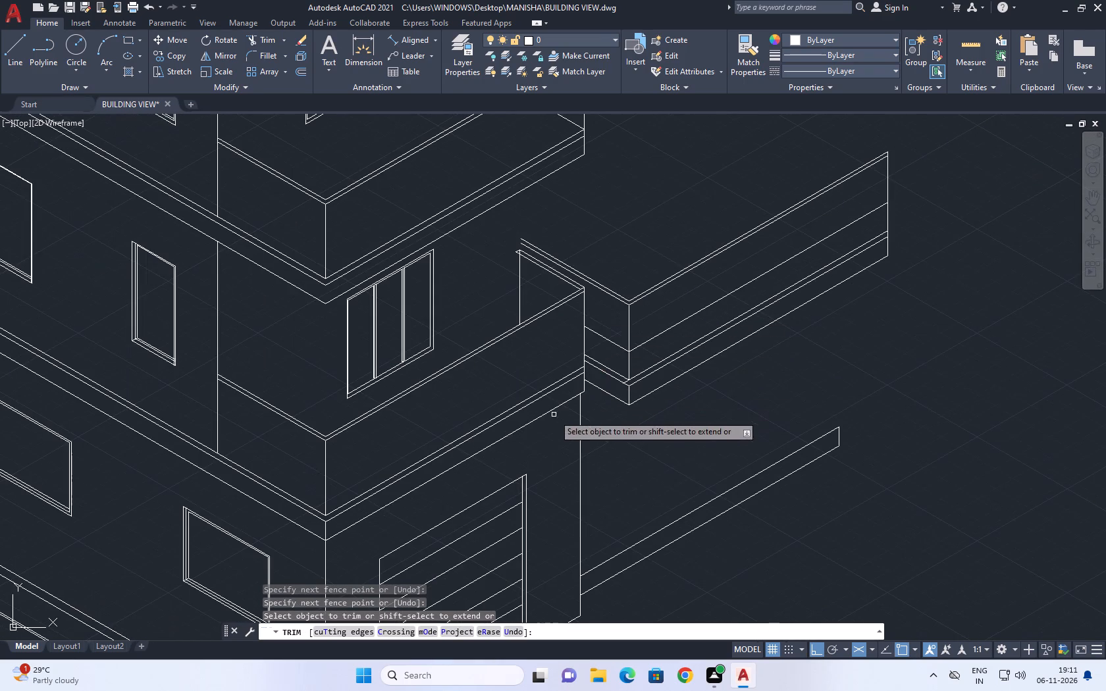
{"action": "middle_click_drag", "start_coordinate": [571, 240], "coordinate": [571, 277]}
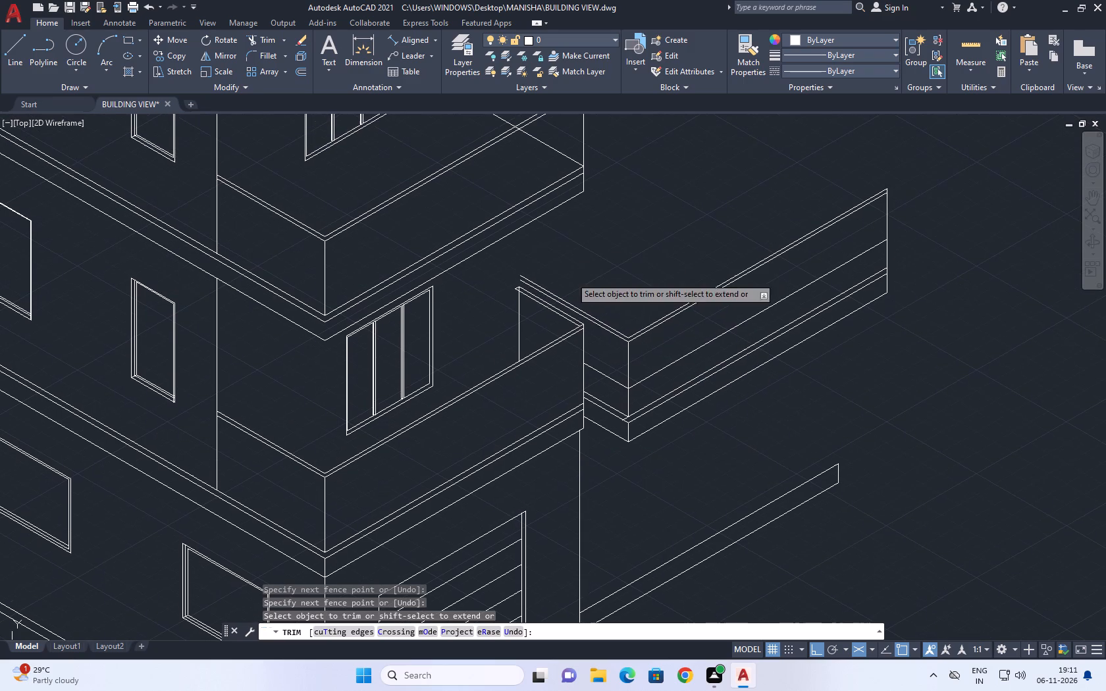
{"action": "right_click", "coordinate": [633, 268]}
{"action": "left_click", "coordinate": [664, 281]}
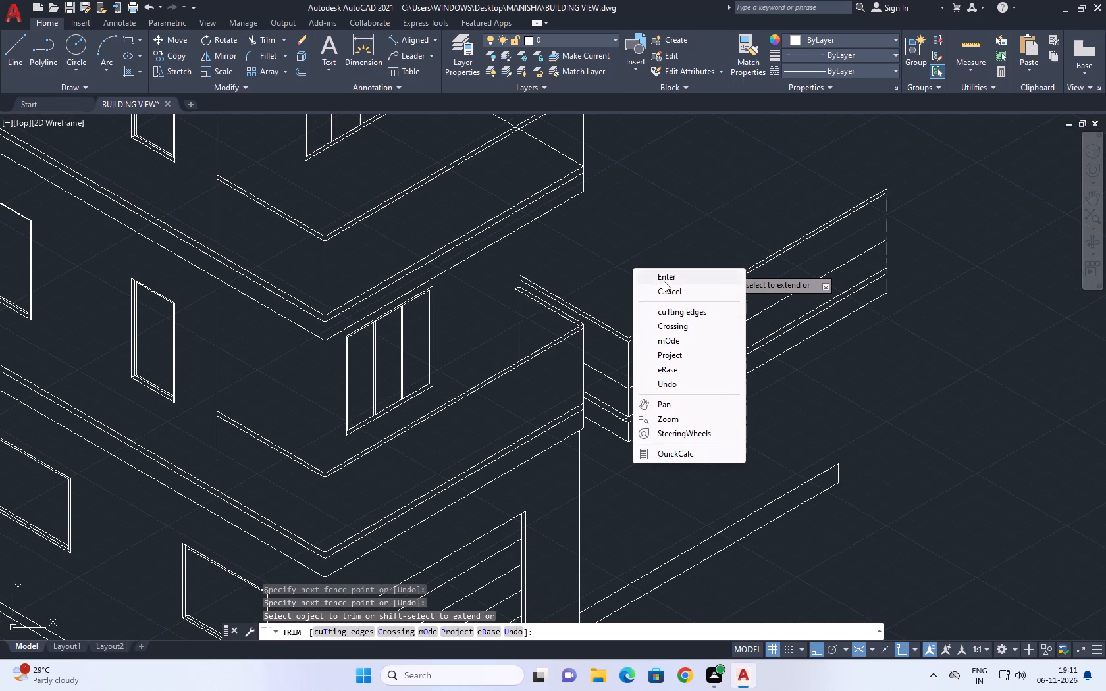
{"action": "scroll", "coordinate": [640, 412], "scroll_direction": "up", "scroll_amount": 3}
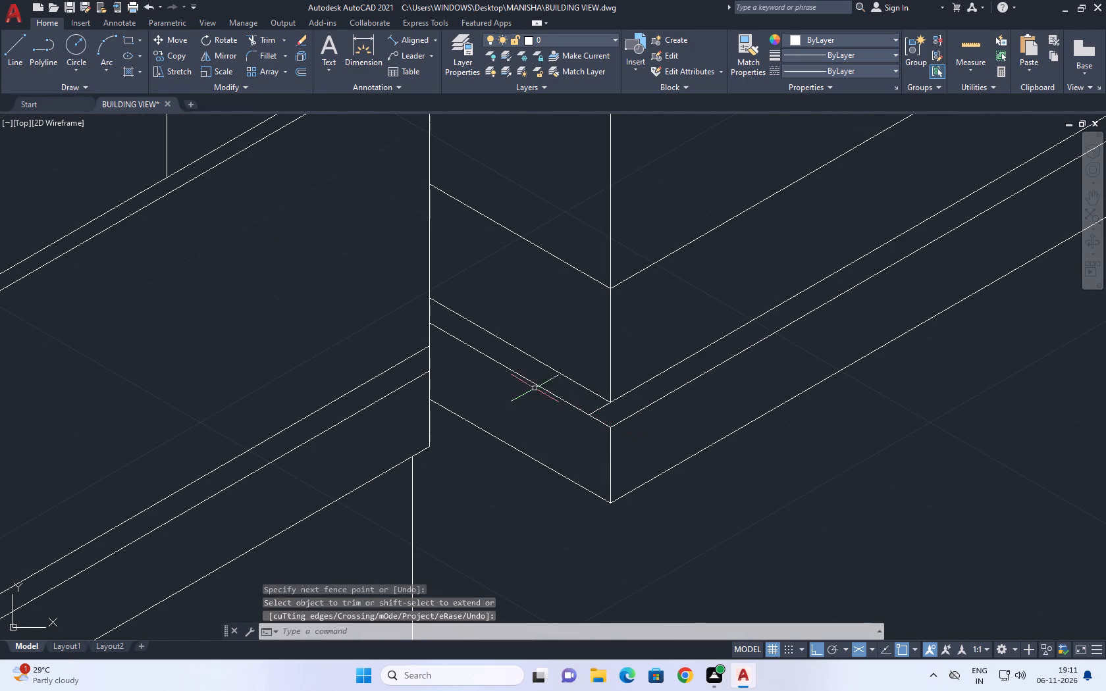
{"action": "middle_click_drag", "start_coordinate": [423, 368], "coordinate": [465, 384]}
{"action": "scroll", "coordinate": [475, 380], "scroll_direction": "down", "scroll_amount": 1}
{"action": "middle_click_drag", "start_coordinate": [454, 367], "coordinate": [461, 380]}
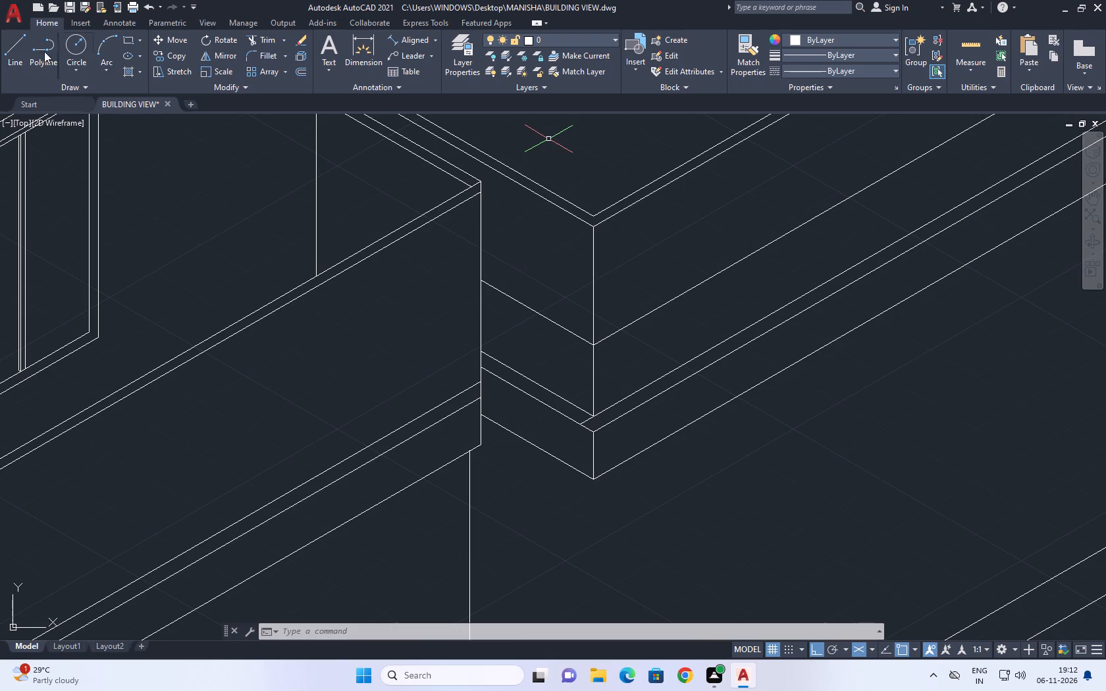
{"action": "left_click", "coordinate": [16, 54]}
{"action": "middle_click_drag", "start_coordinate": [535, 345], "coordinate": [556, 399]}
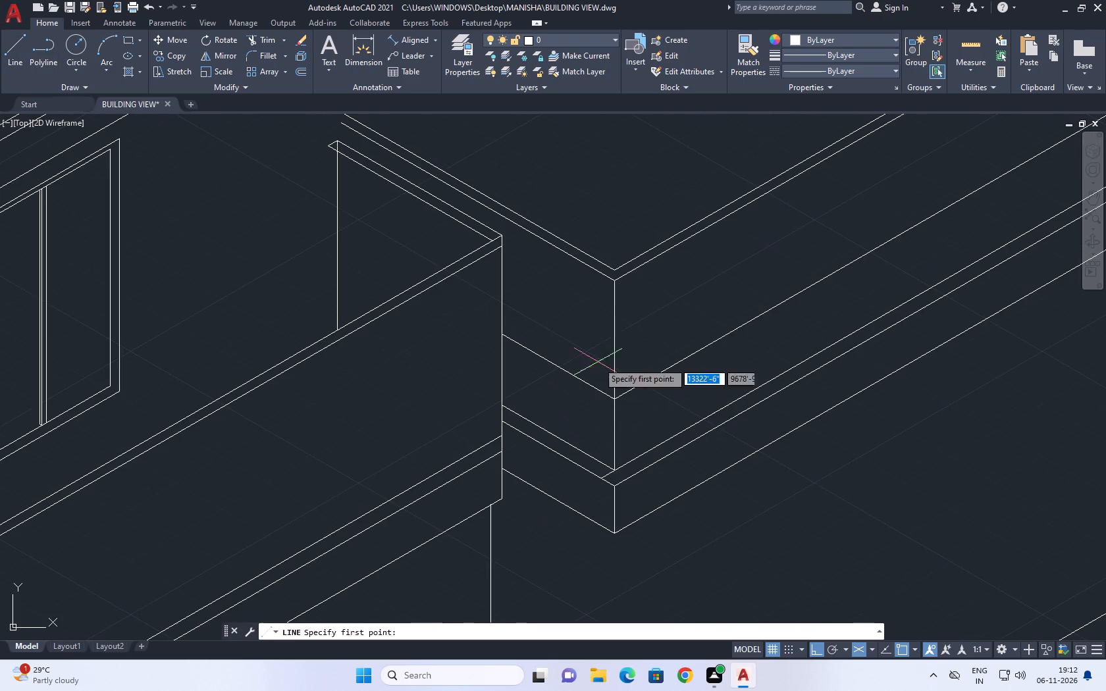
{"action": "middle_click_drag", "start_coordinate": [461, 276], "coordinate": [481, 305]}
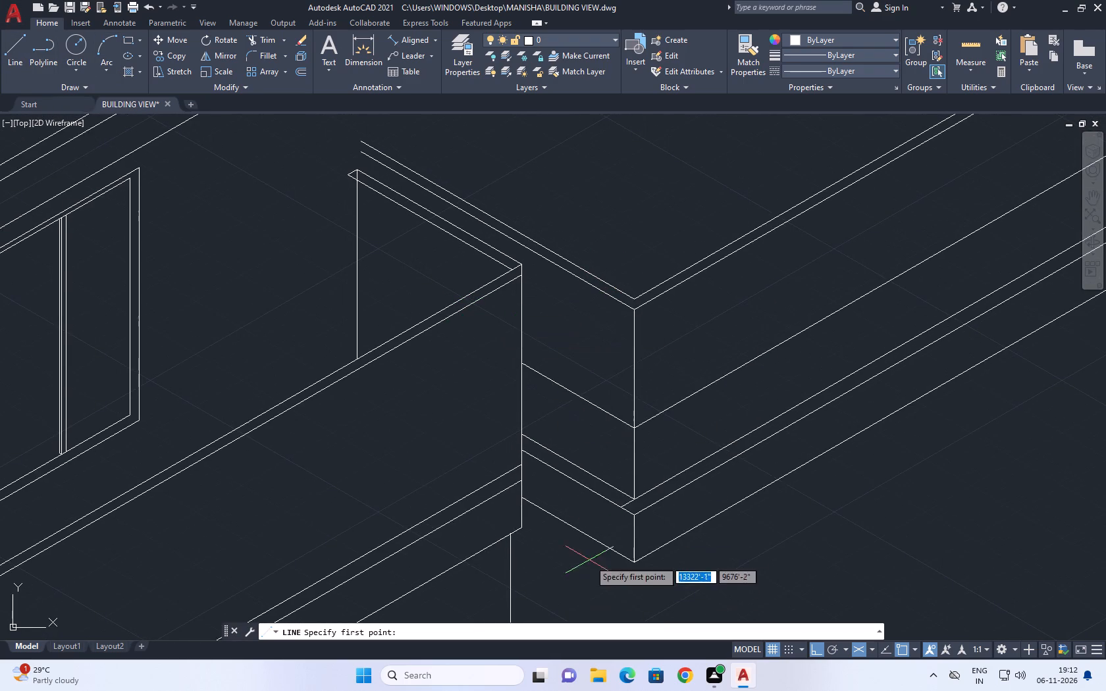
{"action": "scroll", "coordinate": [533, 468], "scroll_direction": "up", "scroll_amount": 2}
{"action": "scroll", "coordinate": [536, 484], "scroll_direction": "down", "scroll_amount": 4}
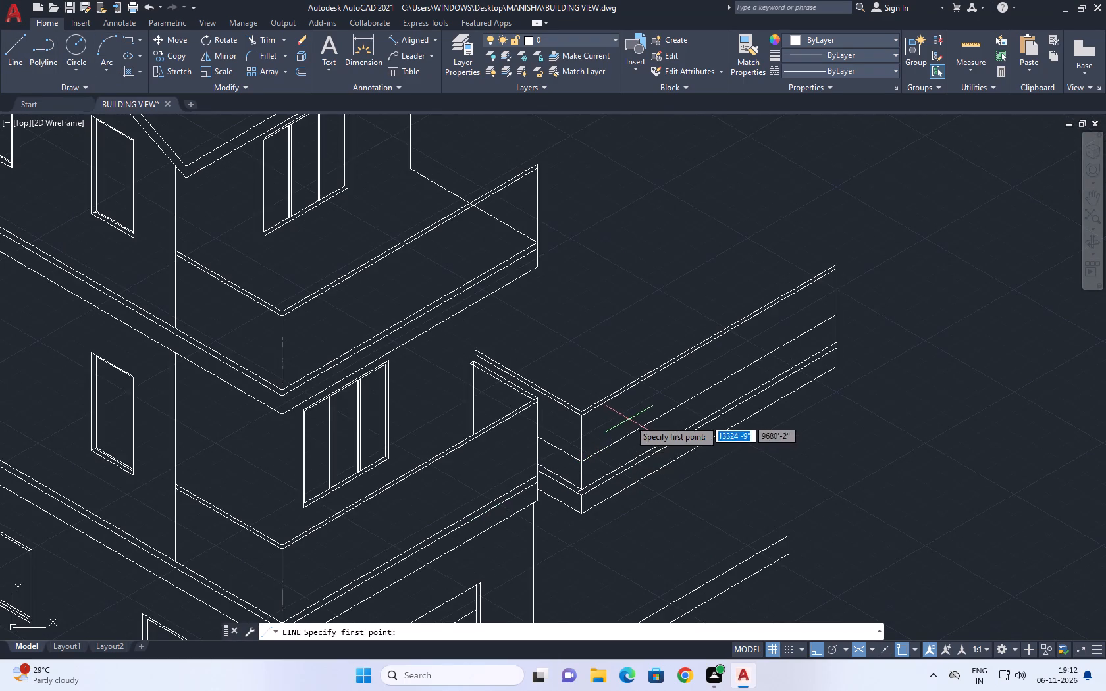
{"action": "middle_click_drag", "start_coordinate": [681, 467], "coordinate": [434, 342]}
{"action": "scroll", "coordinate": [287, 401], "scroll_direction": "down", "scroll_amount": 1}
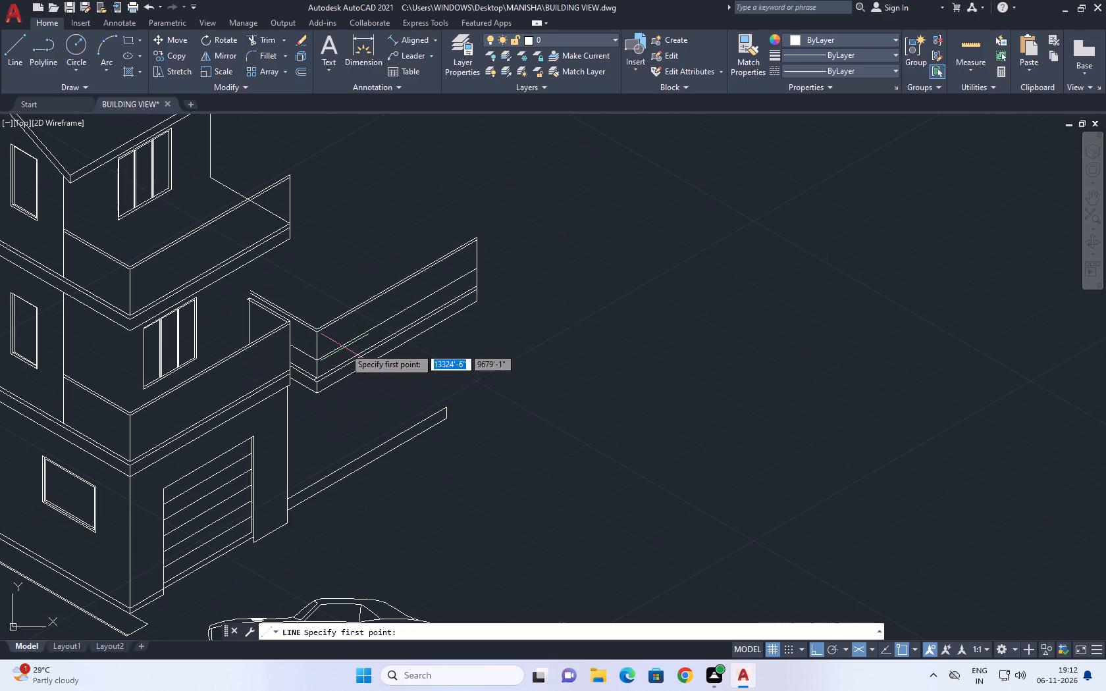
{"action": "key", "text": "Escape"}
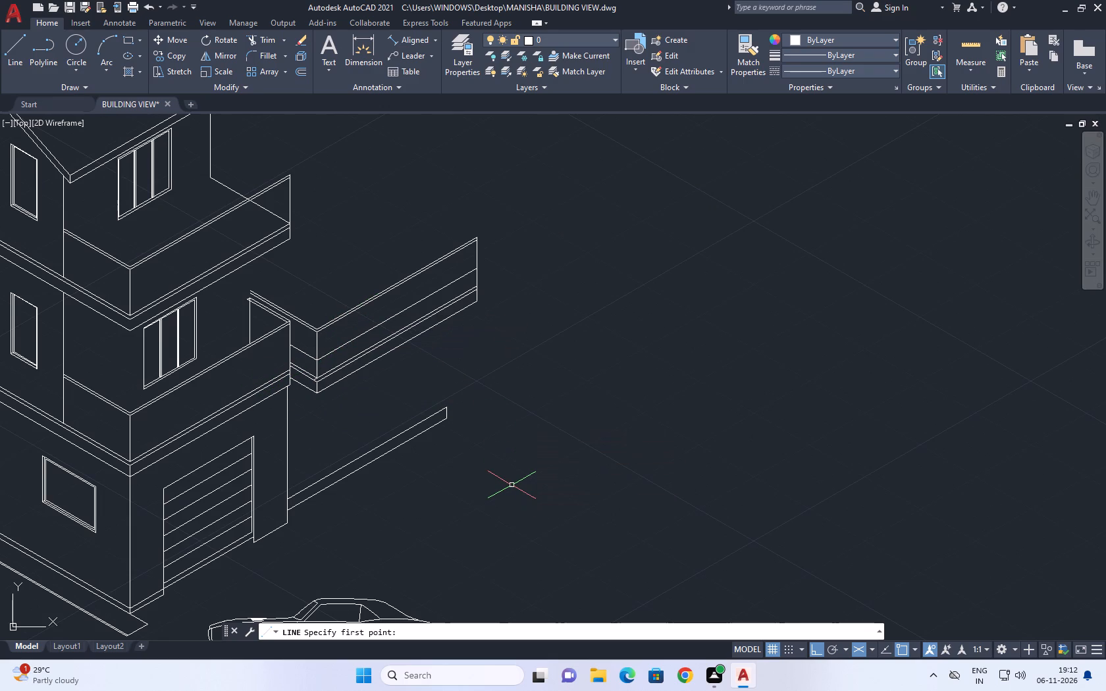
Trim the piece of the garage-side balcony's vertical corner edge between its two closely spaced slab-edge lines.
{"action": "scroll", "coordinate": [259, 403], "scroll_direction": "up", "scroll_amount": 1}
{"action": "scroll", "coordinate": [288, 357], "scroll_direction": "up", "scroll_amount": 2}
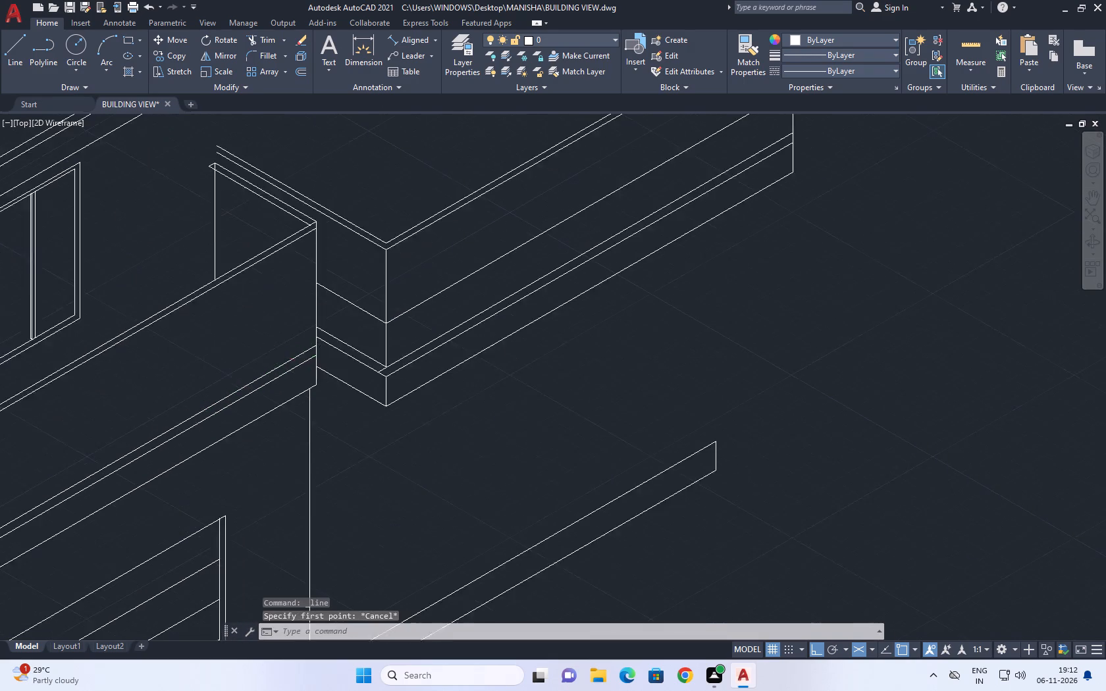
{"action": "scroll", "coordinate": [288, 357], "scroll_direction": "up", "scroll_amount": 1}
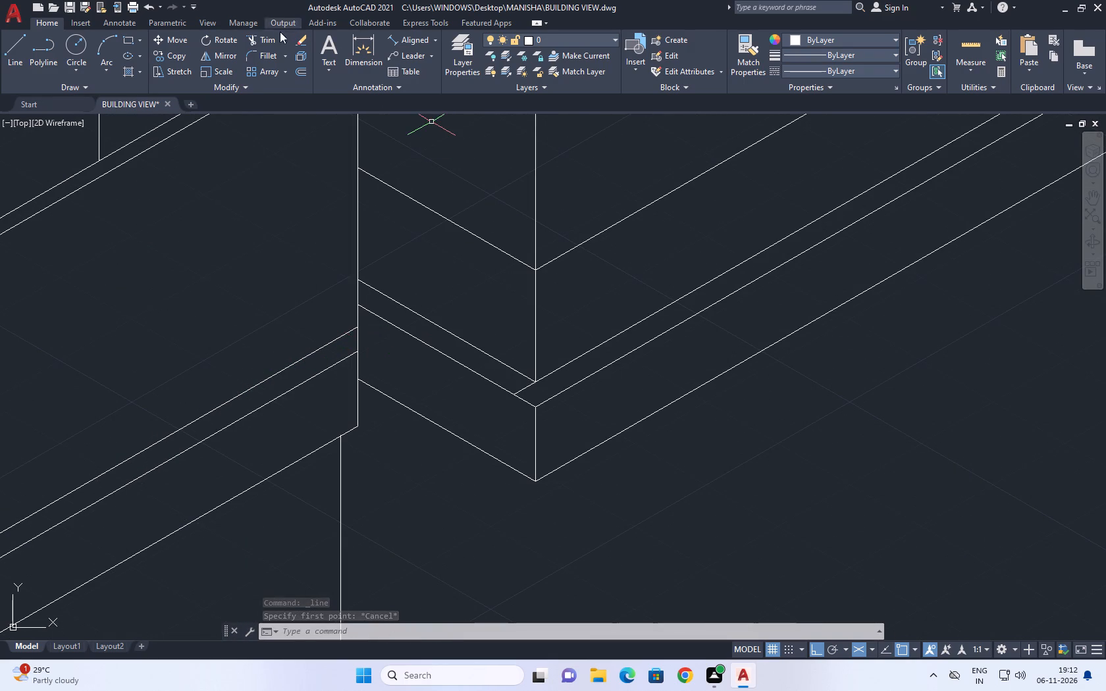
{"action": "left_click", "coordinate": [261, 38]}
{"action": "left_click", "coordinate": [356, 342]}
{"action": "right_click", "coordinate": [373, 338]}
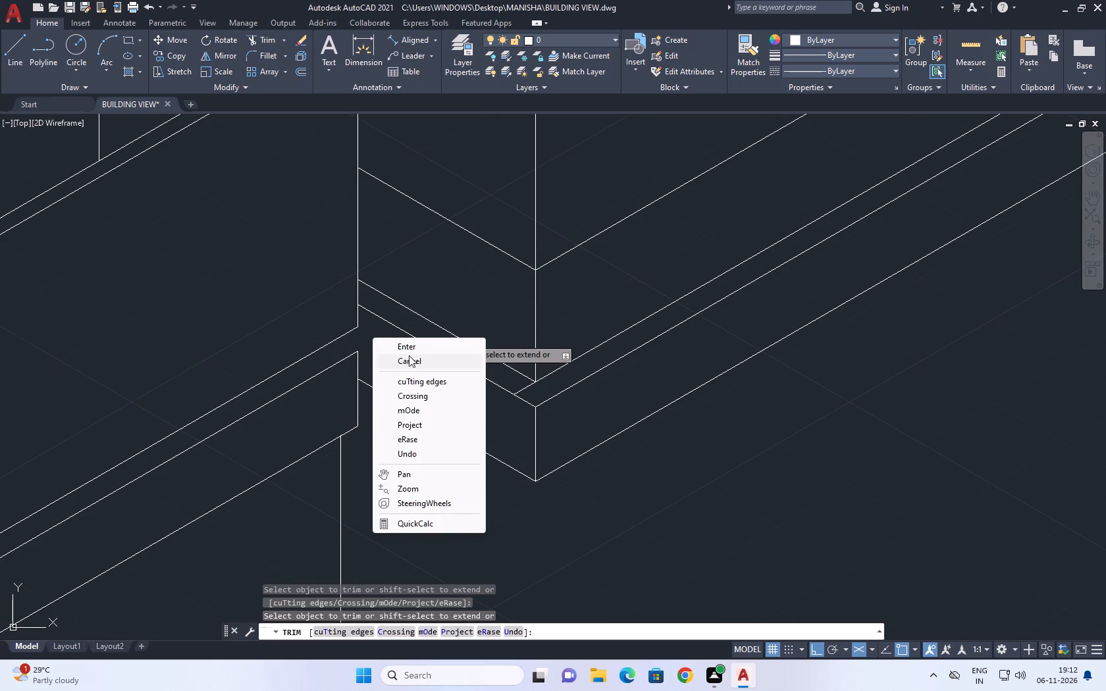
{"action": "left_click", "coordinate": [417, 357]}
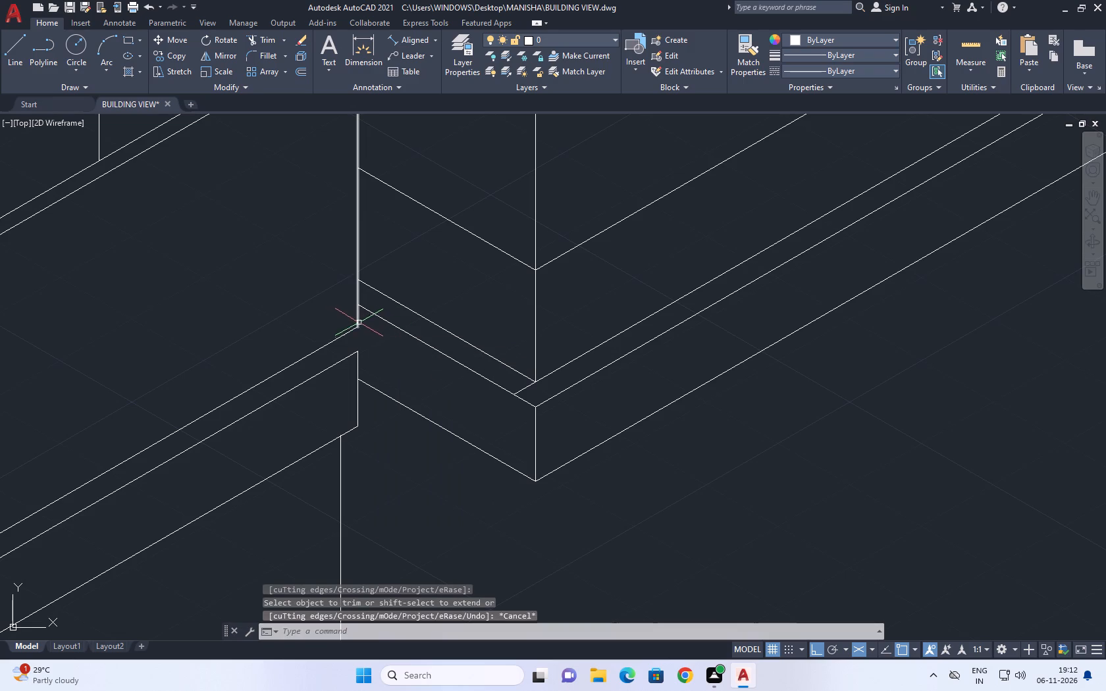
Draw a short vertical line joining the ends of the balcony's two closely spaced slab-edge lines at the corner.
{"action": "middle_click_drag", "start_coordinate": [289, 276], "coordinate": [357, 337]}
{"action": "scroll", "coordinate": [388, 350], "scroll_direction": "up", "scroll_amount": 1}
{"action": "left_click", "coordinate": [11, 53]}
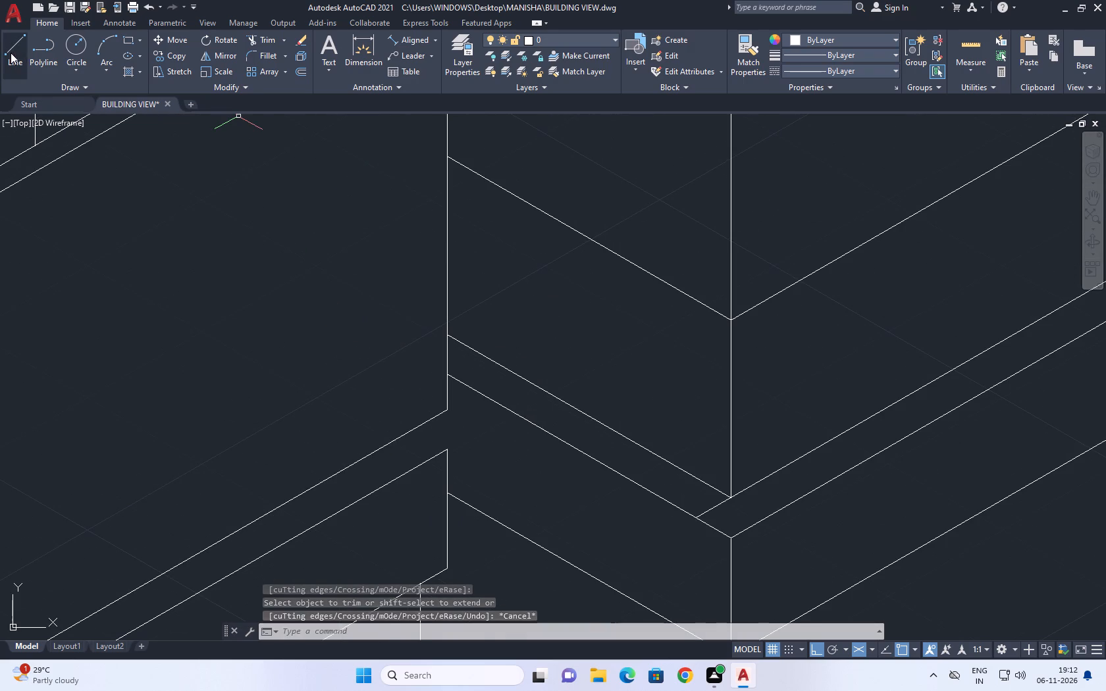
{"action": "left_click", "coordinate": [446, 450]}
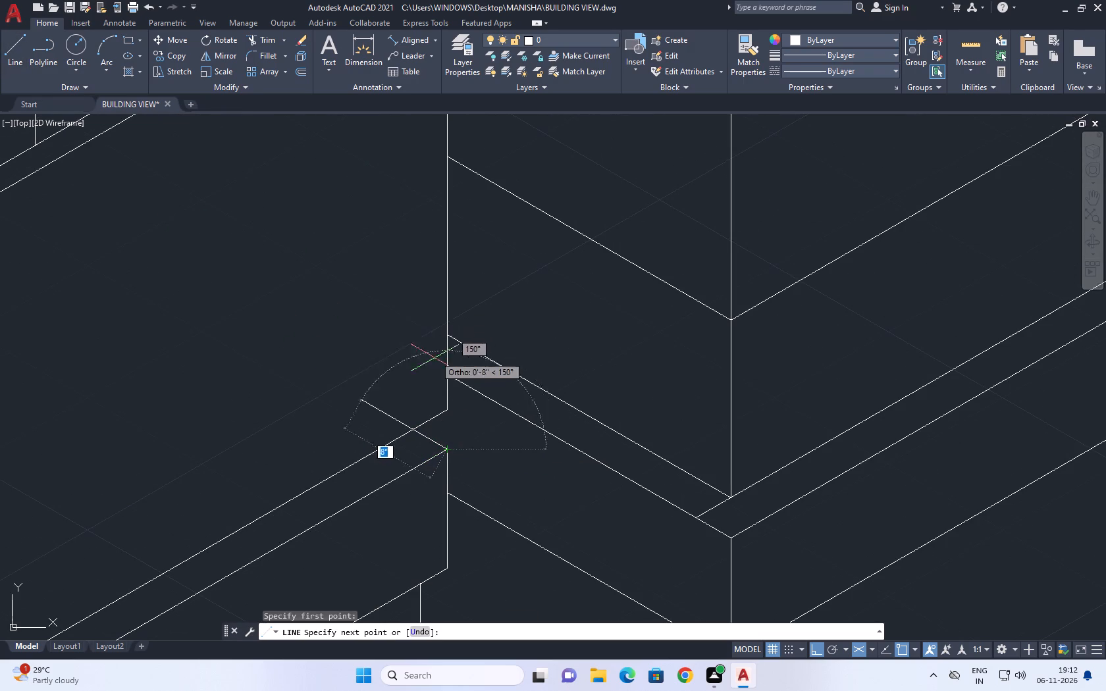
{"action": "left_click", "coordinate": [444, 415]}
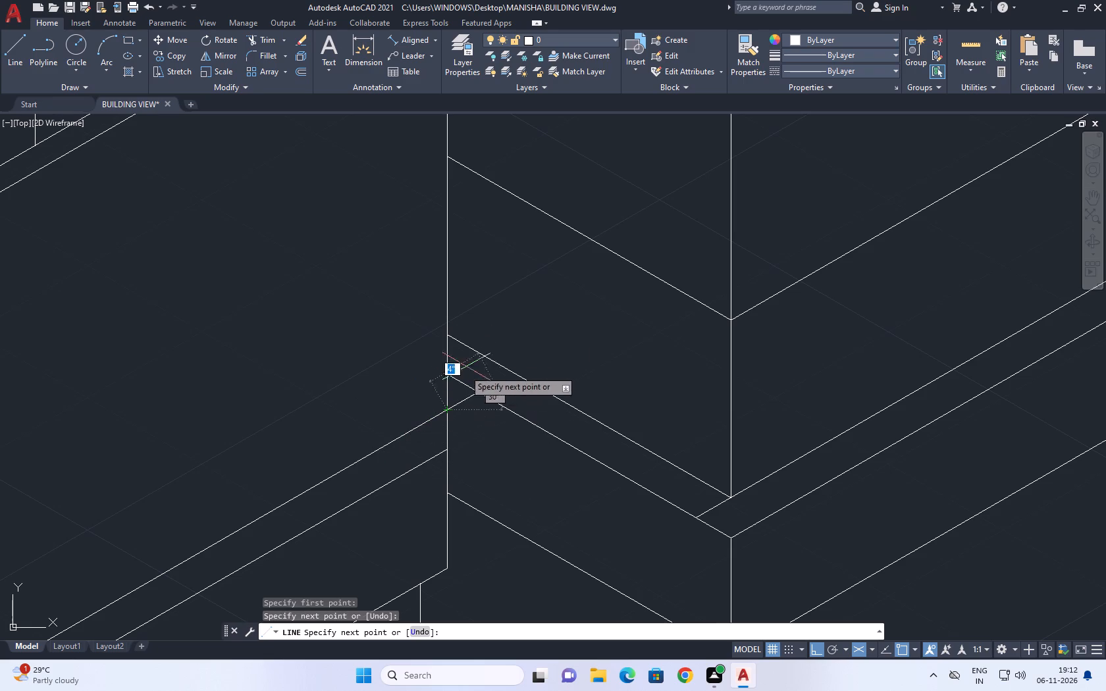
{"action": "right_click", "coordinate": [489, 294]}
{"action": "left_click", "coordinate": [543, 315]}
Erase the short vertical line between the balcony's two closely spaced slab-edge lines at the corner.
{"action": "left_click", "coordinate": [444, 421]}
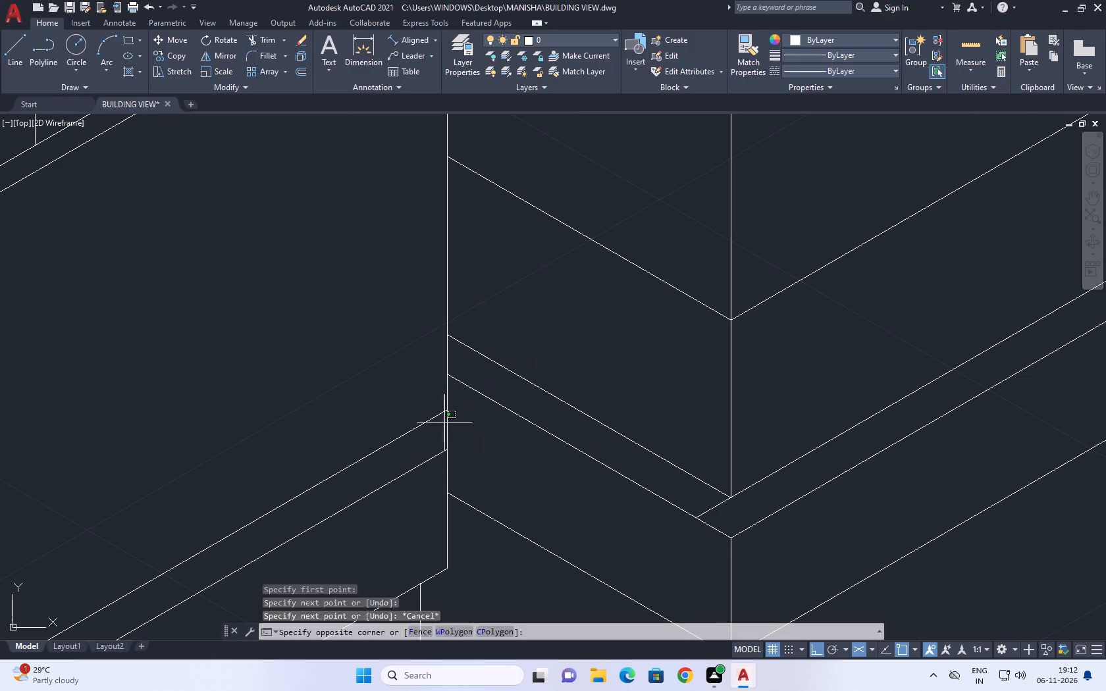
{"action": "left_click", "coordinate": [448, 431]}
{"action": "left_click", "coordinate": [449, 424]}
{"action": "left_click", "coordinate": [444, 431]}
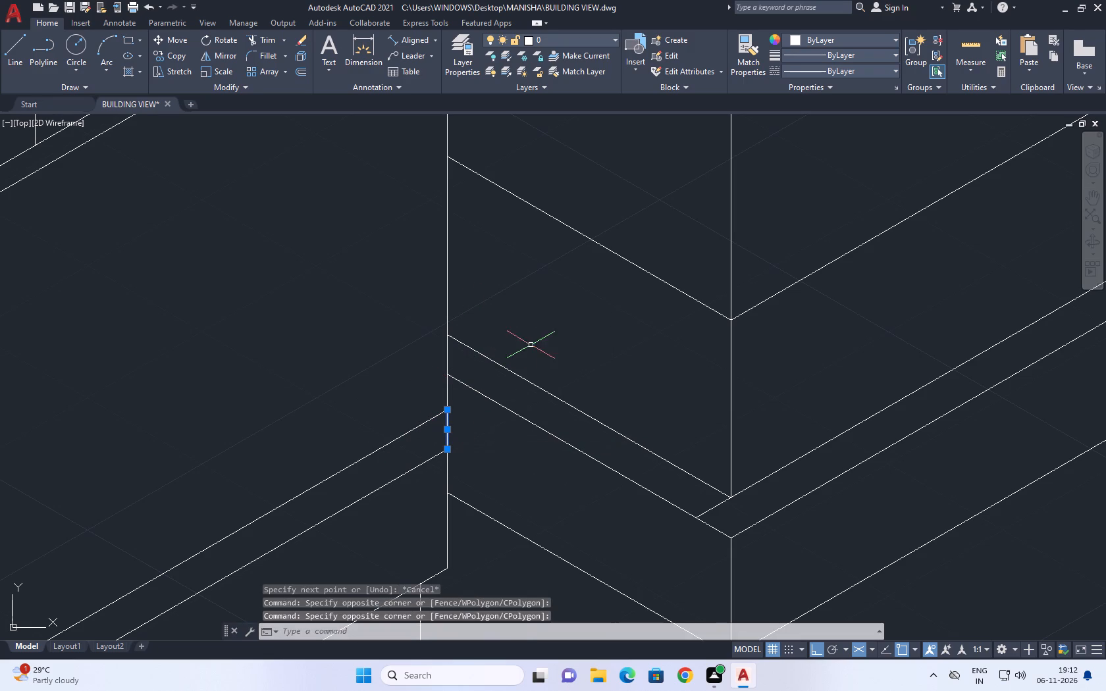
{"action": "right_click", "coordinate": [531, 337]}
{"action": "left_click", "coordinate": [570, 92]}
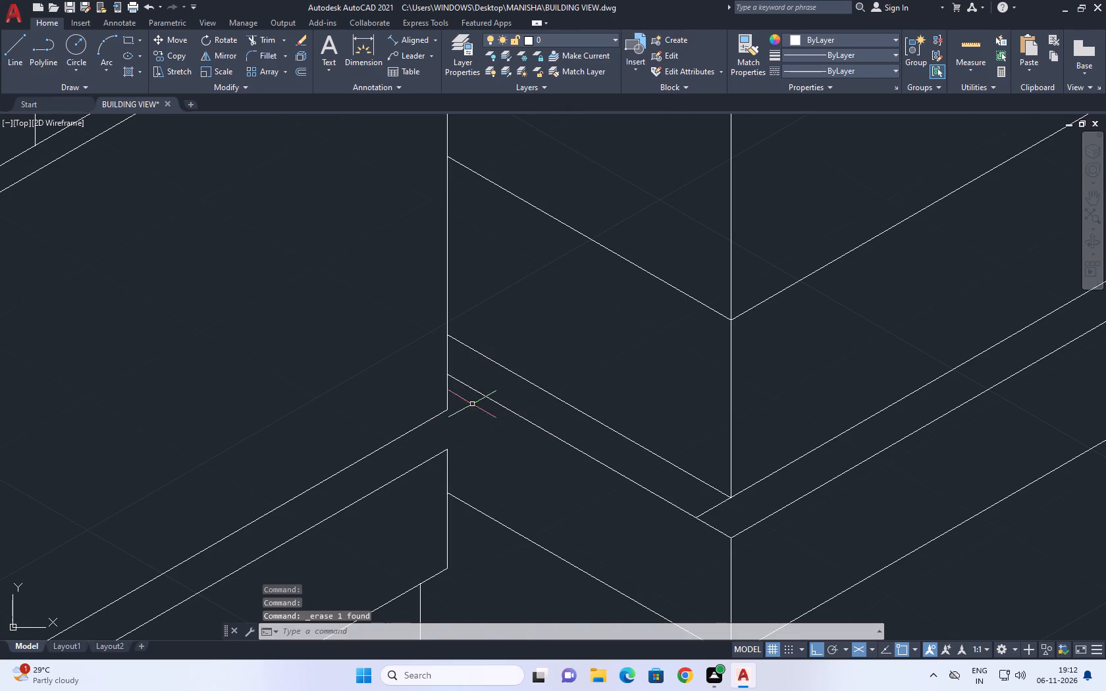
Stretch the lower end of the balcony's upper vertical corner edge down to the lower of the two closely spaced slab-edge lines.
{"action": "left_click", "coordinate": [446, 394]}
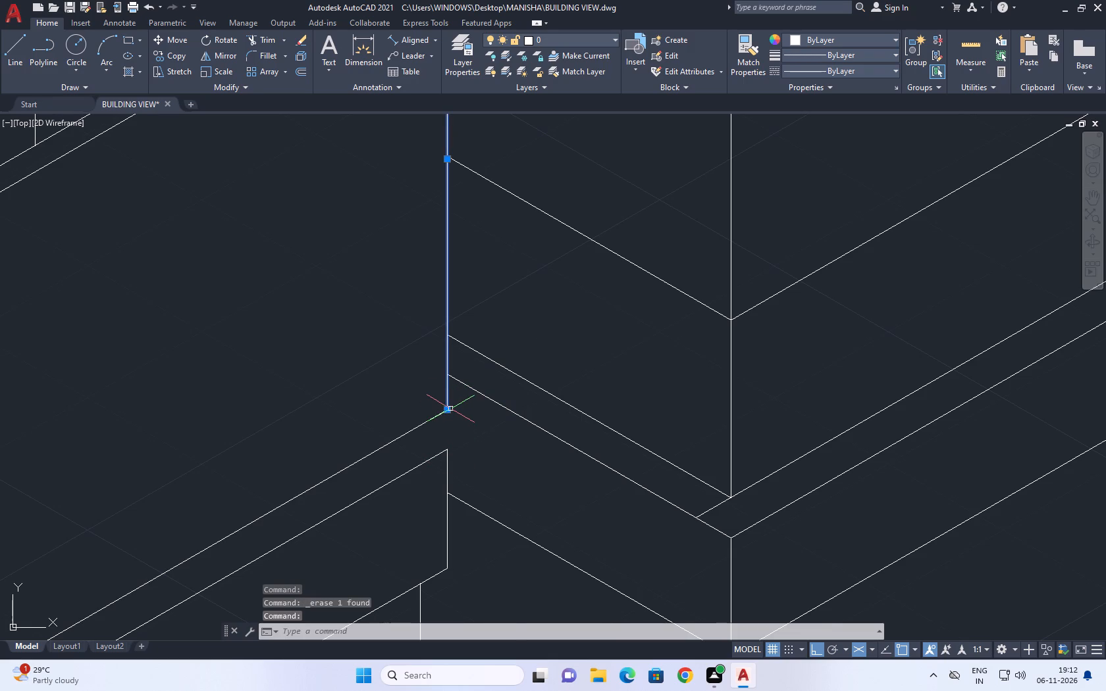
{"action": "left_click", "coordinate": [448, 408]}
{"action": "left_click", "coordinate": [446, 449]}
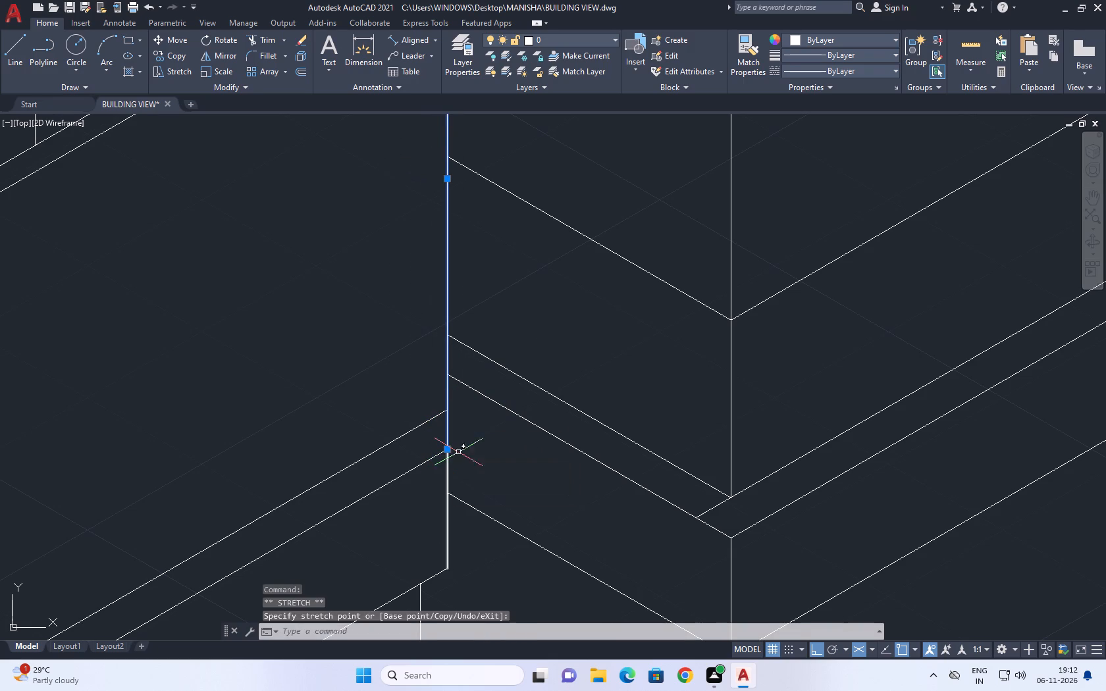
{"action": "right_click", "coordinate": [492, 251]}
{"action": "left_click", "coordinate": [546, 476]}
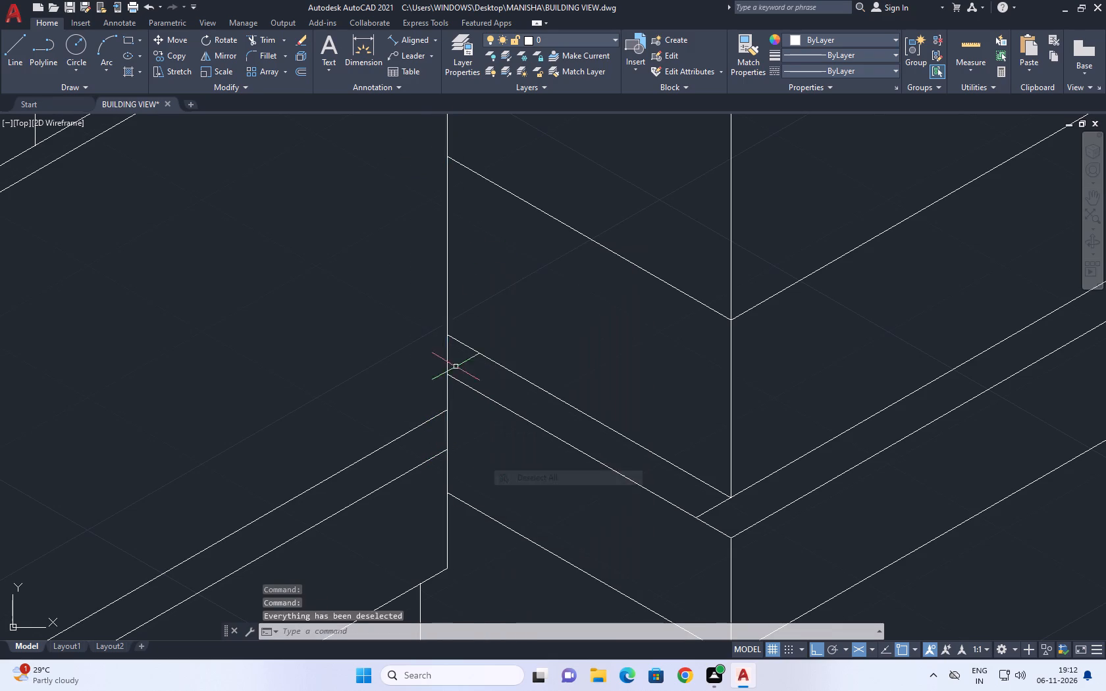
Copy the building's complete gable roof outline, including all fascia and ridge lines, about 15' away at 30° into the empty space behind the building.
{"action": "scroll", "coordinate": [455, 377], "scroll_direction": "down", "scroll_amount": 2}
{"action": "middle_click_drag", "start_coordinate": [465, 338], "coordinate": [487, 414]}
{"action": "scroll", "coordinate": [409, 390], "scroll_direction": "down", "scroll_amount": 1}
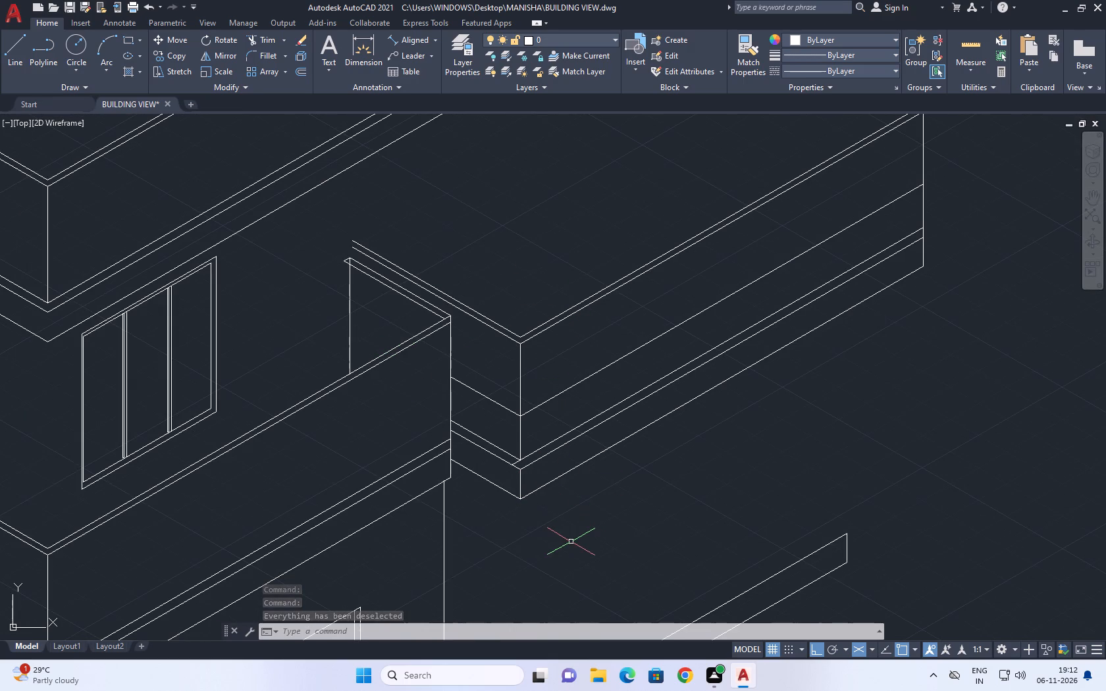
{"action": "scroll", "coordinate": [490, 412], "scroll_direction": "down", "scroll_amount": 2}
{"action": "middle_click_drag", "start_coordinate": [719, 418], "coordinate": [542, 357]}
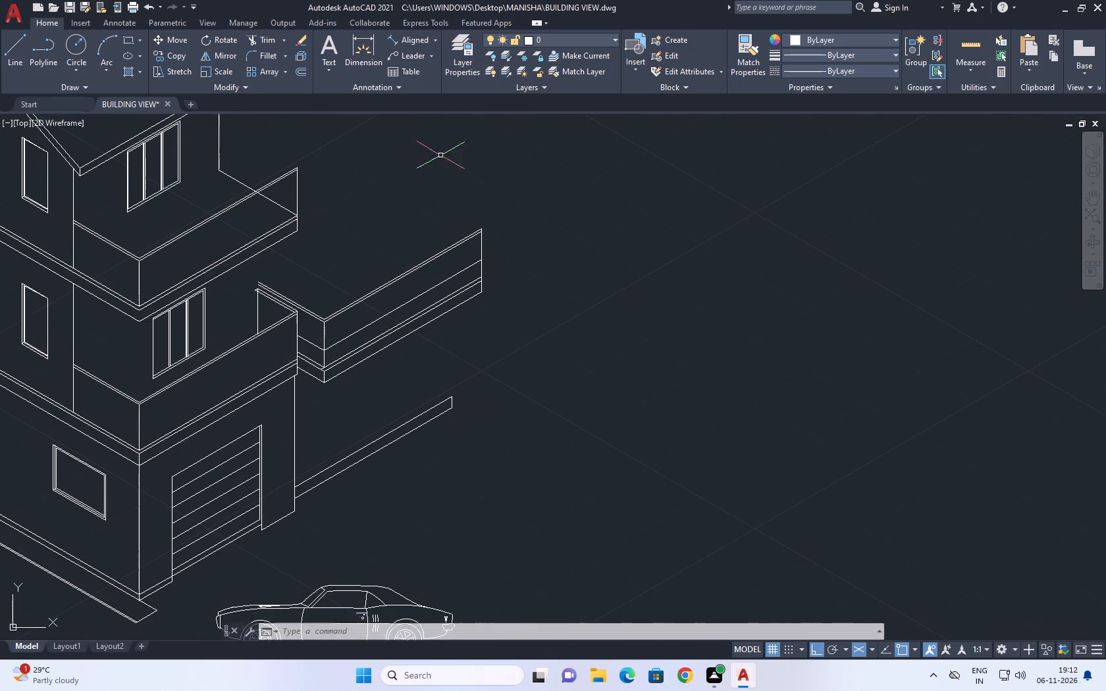
{"action": "middle_click_drag", "start_coordinate": [440, 155], "coordinate": [546, 392]}
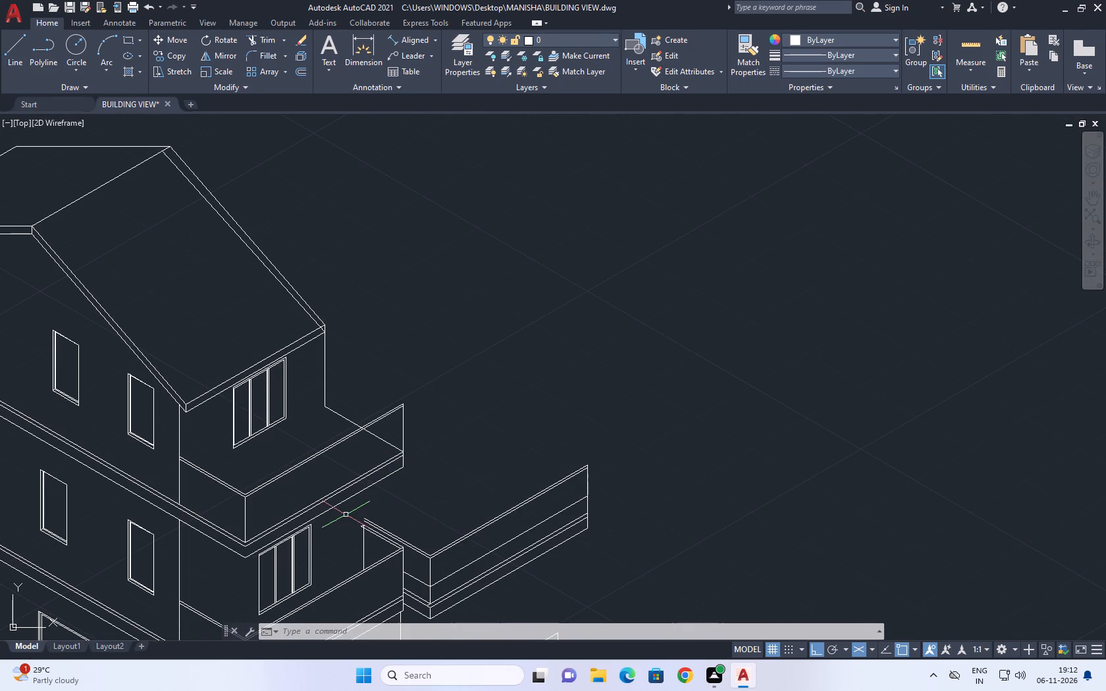
{"action": "middle_click_drag", "start_coordinate": [342, 512], "coordinate": [456, 388]}
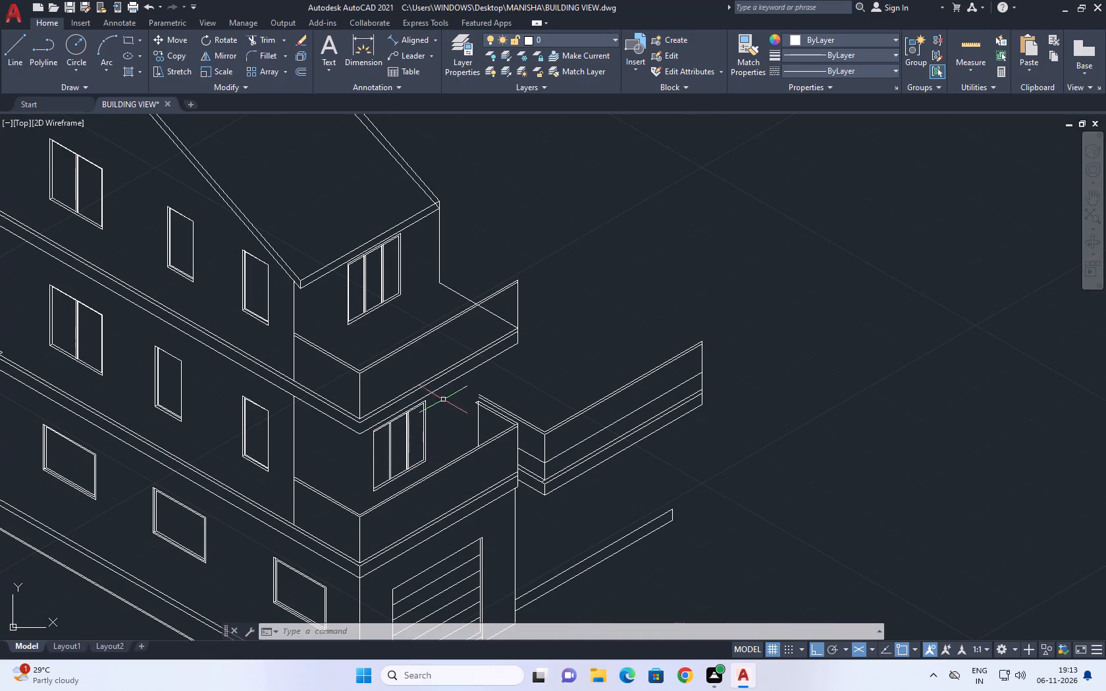
{"action": "middle_click_drag", "start_coordinate": [506, 377], "coordinate": [562, 530]}
{"action": "left_click_drag", "start_coordinate": [470, 226], "coordinate": [460, 227]}
{"action": "left_click", "coordinate": [379, 276]}
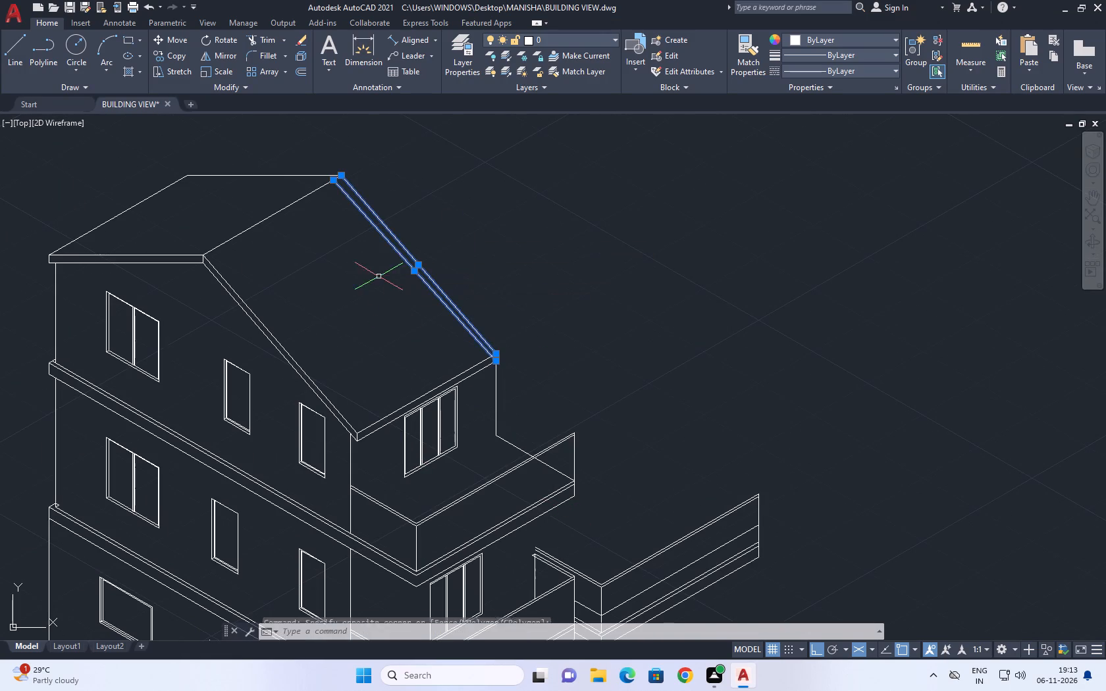
{"action": "scroll", "coordinate": [391, 425], "scroll_direction": "up", "scroll_amount": 1}
{"action": "left_click_drag", "start_coordinate": [379, 458], "coordinate": [375, 449]}
{"action": "left_click", "coordinate": [357, 401]}
{"action": "scroll", "coordinate": [329, 459], "scroll_direction": "up", "scroll_amount": 3}
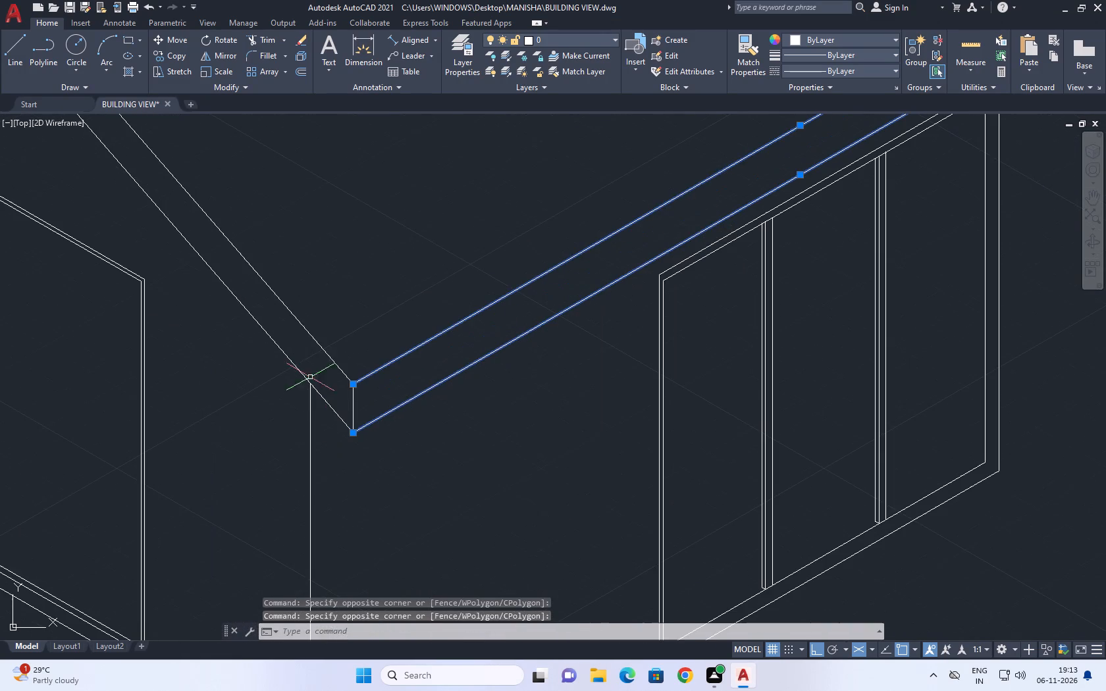
{"action": "left_click", "coordinate": [311, 311]}
{"action": "left_click_drag", "start_coordinate": [432, 488], "coordinate": [436, 503]}
{"action": "scroll", "coordinate": [375, 417], "scroll_direction": "down", "scroll_amount": 3}
{"action": "middle_click_drag", "start_coordinate": [500, 306], "coordinate": [530, 365]}
{"action": "scroll", "coordinate": [637, 339], "scroll_direction": "up", "scroll_amount": 2}
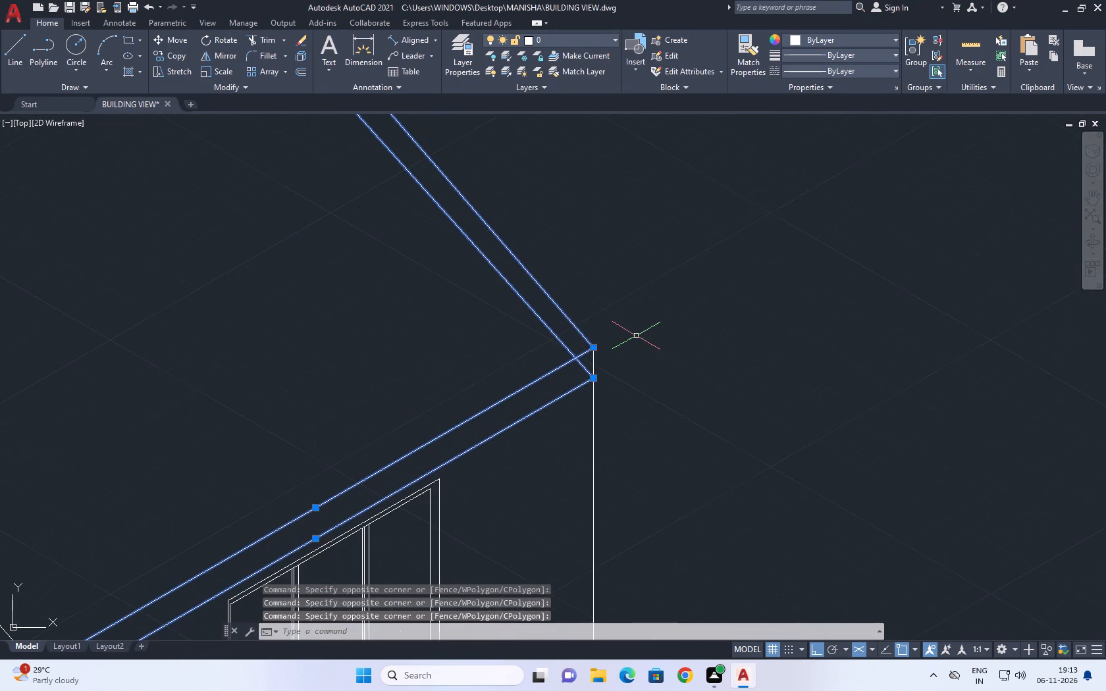
{"action": "left_click", "coordinate": [580, 311]}
{"action": "left_click_drag", "start_coordinate": [637, 443], "coordinate": [646, 459]}
{"action": "scroll", "coordinate": [634, 409], "scroll_direction": "down", "scroll_amount": 4}
{"action": "middle_click_drag", "start_coordinate": [481, 386], "coordinate": [495, 394]}
{"action": "scroll", "coordinate": [460, 322], "scroll_direction": "up", "scroll_amount": 2}
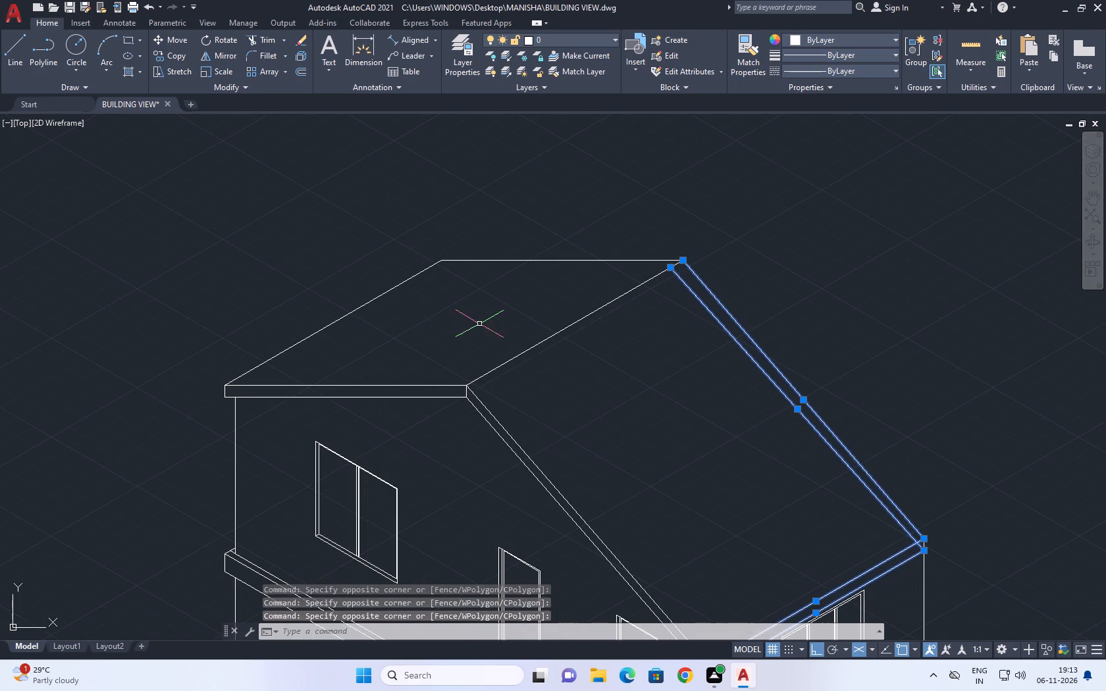
{"action": "left_click", "coordinate": [481, 324]}
{"action": "left_click_drag", "start_coordinate": [464, 417], "coordinate": [463, 424]}
{"action": "middle_click_drag", "start_coordinate": [487, 318], "coordinate": [523, 393]}
{"action": "left_click_drag", "start_coordinate": [540, 385], "coordinate": [531, 378]}
{"action": "left_click", "coordinate": [415, 278]}
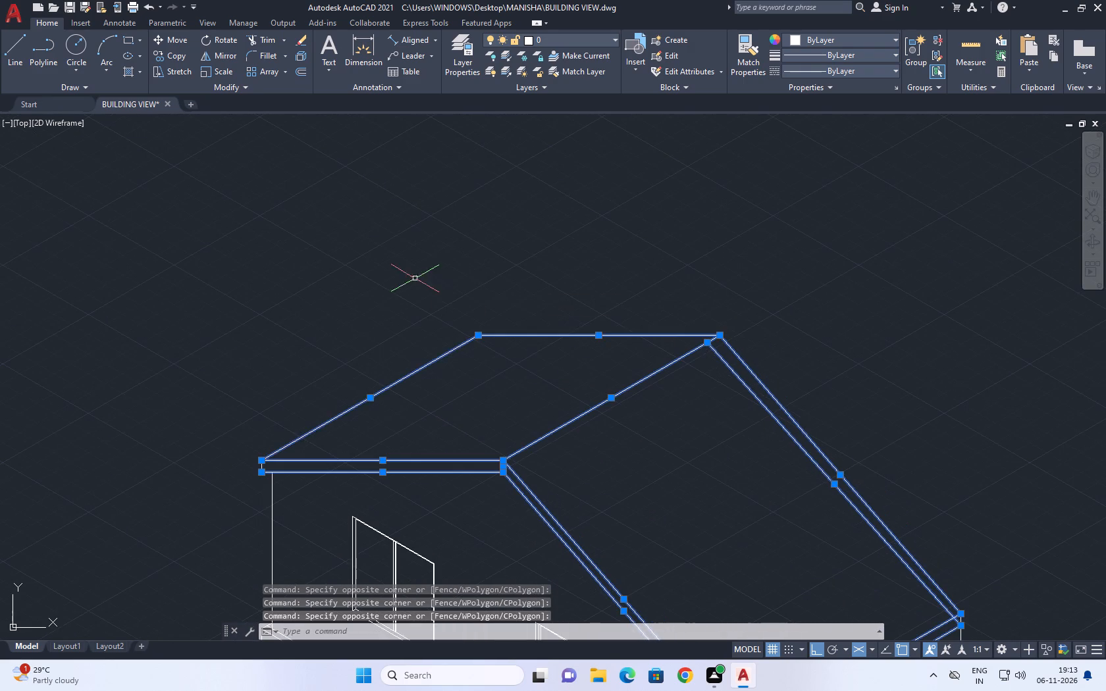
{"action": "scroll", "coordinate": [262, 489], "scroll_direction": "up", "scroll_amount": 2}
{"action": "left_click", "coordinate": [208, 397]}
{"action": "left_click", "coordinate": [346, 494]}
{"action": "scroll", "coordinate": [317, 451], "scroll_direction": "down", "scroll_amount": 4}
{"action": "middle_click_drag", "start_coordinate": [785, 361], "coordinate": [736, 329]}
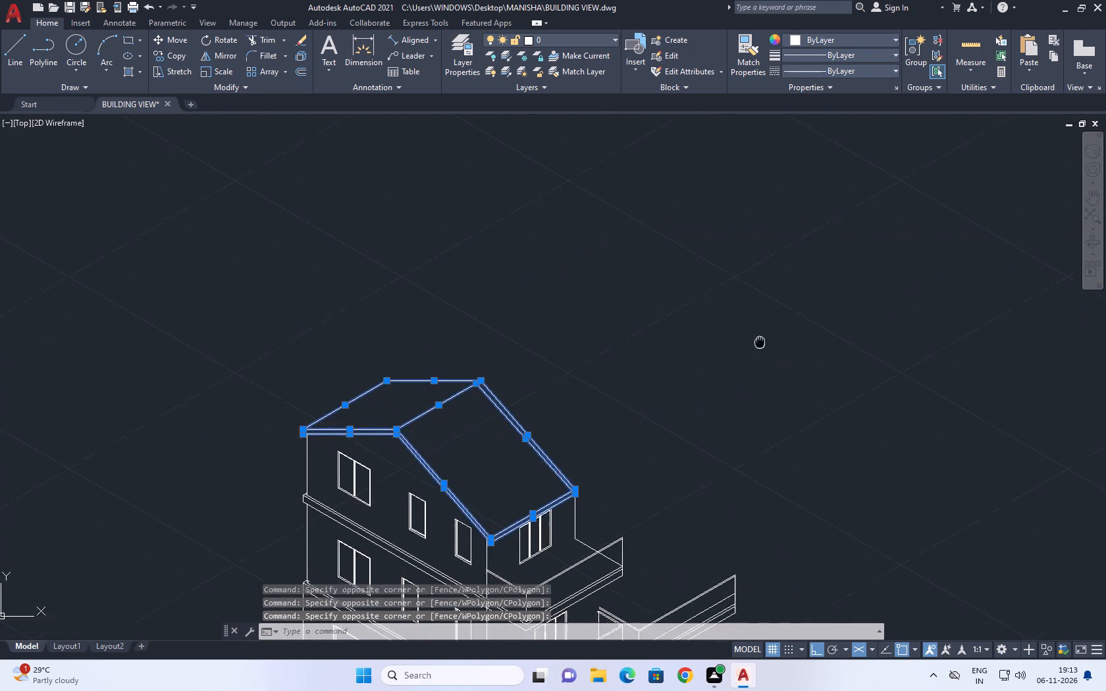
{"action": "middle_click_drag", "start_coordinate": [736, 329], "coordinate": [722, 321]}
{"action": "left_click", "coordinate": [167, 53]}
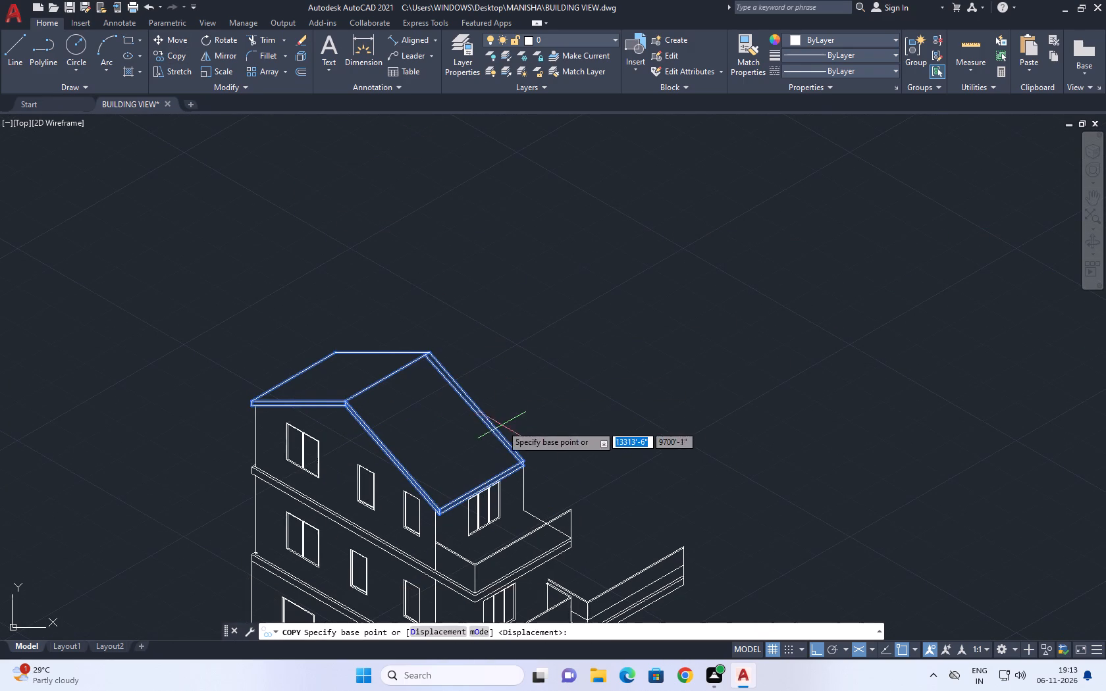
{"action": "left_click", "coordinate": [525, 386]}
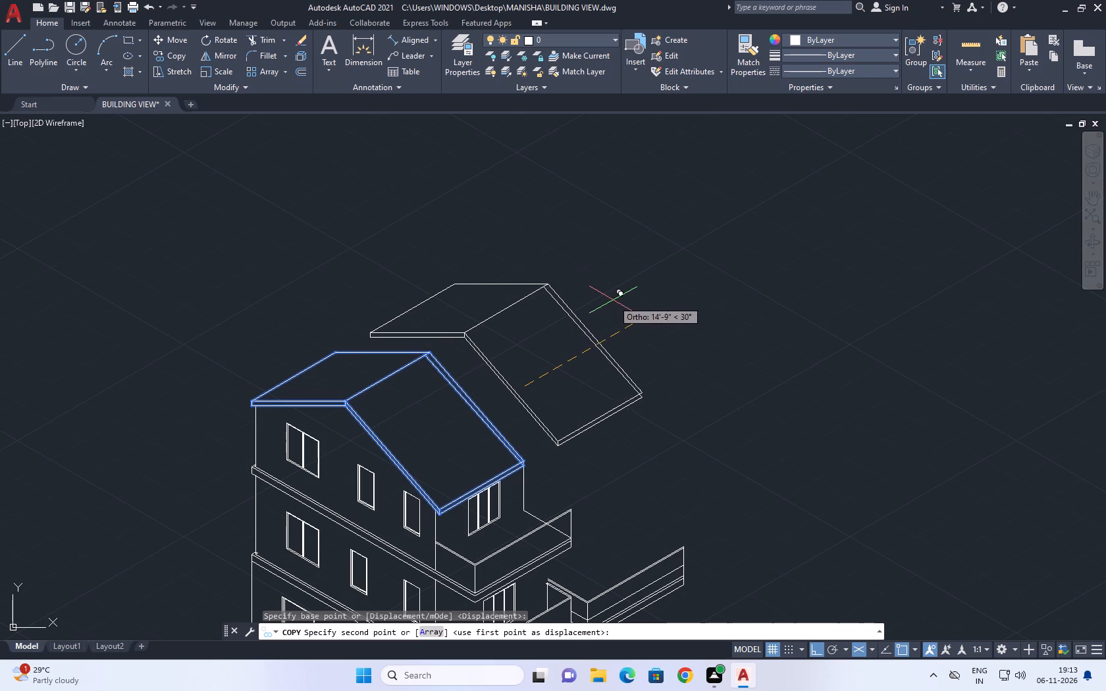
{"action": "left_click", "coordinate": [616, 299]}
{"action": "right_click", "coordinate": [680, 253]}
{"action": "left_click", "coordinate": [738, 272]}
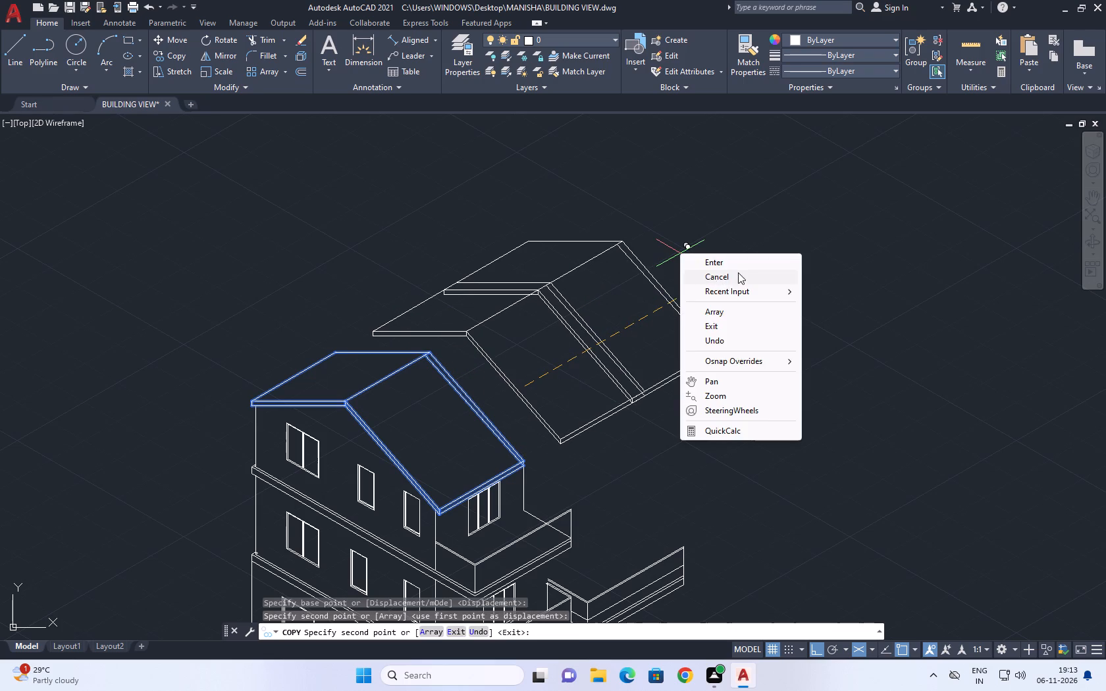
{"action": "scroll", "coordinate": [465, 351], "scroll_direction": "up", "scroll_amount": 2}
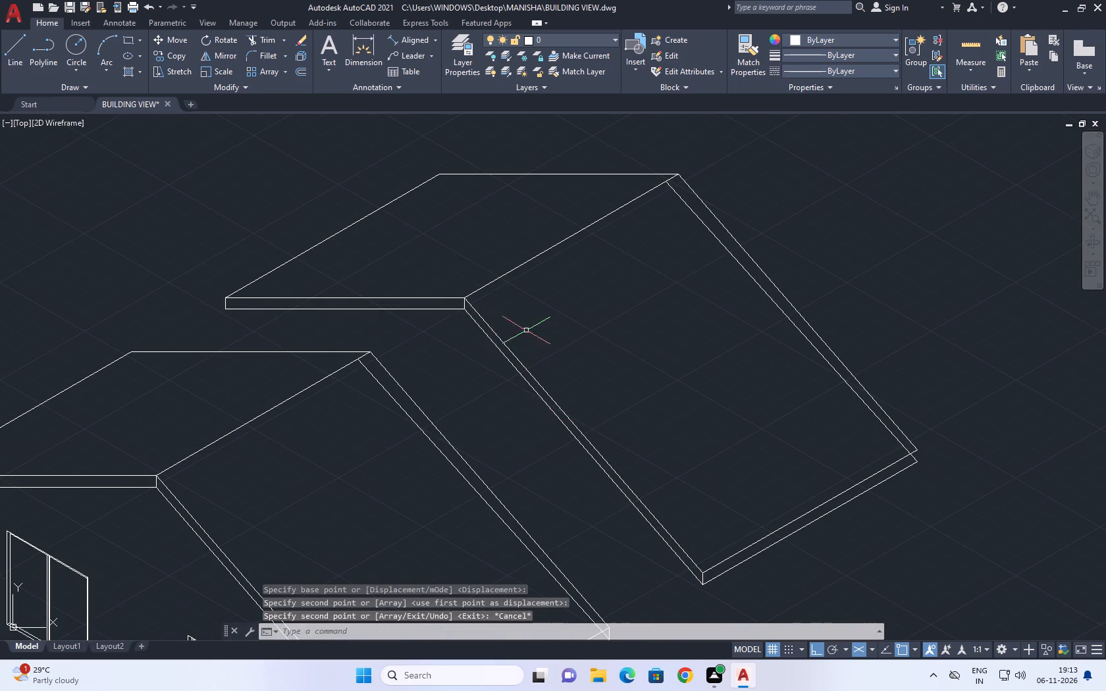
Move the complete copied gable roof so its front apex's lower fascia corner meets the rear ridge end of the main roof.
{"action": "left_click", "coordinate": [488, 243]}
{"action": "left_click", "coordinate": [456, 322]}
{"action": "scroll", "coordinate": [800, 465], "scroll_direction": "up", "scroll_amount": 1}
{"action": "middle_click_drag", "start_coordinate": [804, 479], "coordinate": [672, 388]}
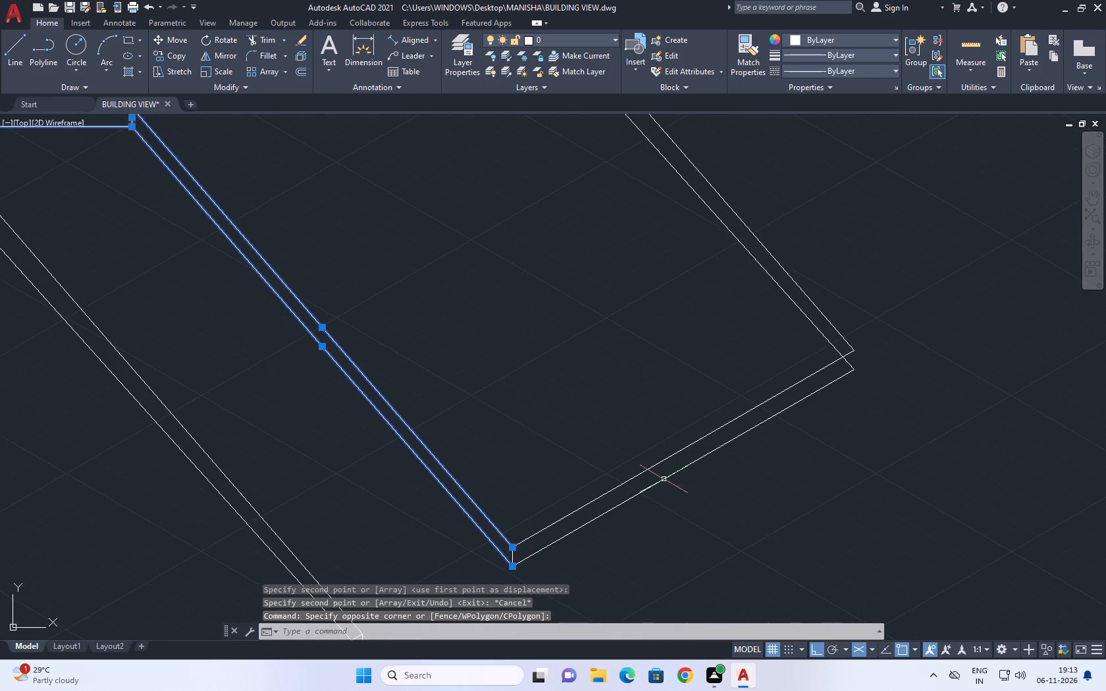
{"action": "left_click_drag", "start_coordinate": [604, 559], "coordinate": [558, 460]}
{"action": "left_click", "coordinate": [512, 404]}
{"action": "scroll", "coordinate": [506, 575], "scroll_direction": "up", "scroll_amount": 1}
{"action": "left_click", "coordinate": [510, 575]}
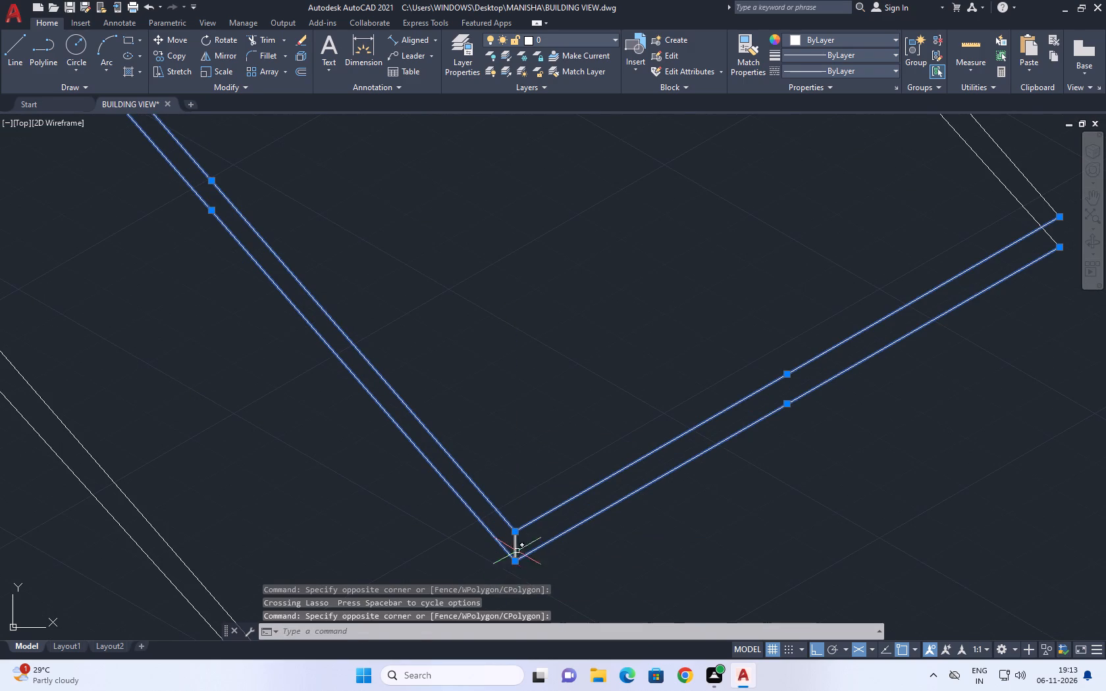
{"action": "left_click", "coordinate": [537, 573]}
{"action": "left_click", "coordinate": [489, 511]}
{"action": "scroll", "coordinate": [491, 499], "scroll_direction": "down", "scroll_amount": 1}
{"action": "middle_click_drag", "start_coordinate": [861, 285], "coordinate": [823, 386]}
{"action": "left_click_drag", "start_coordinate": [860, 478], "coordinate": [828, 461]}
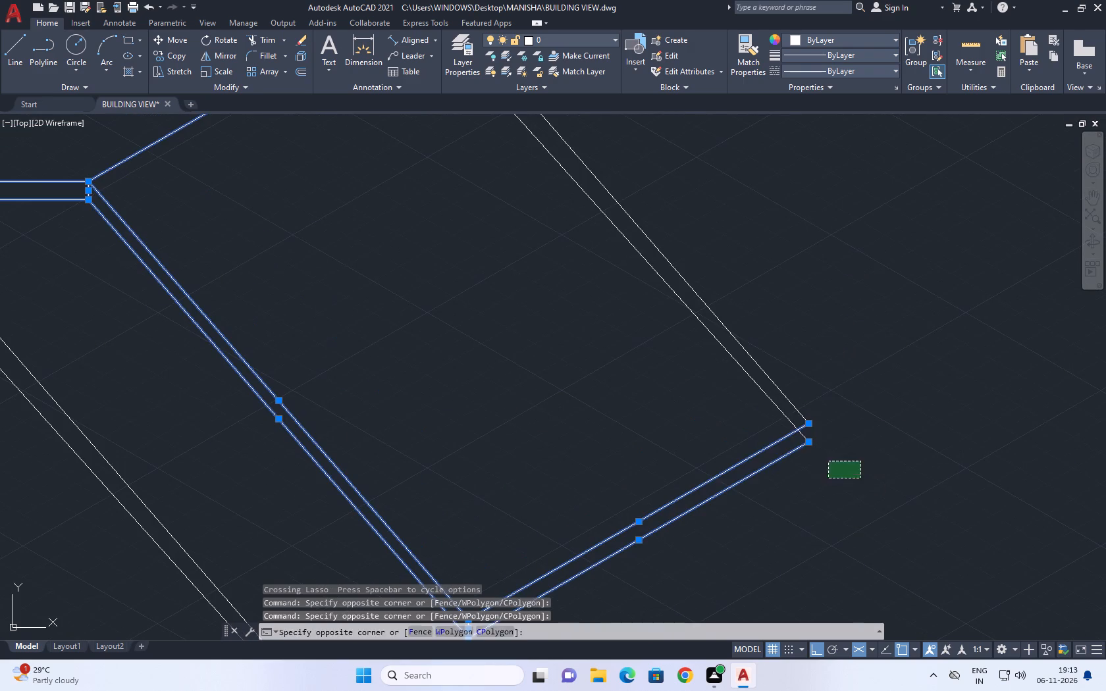
{"action": "left_click", "coordinate": [666, 363]}
{"action": "scroll", "coordinate": [768, 436], "scroll_direction": "down", "scroll_amount": 3}
{"action": "middle_click_drag", "start_coordinate": [700, 272], "coordinate": [704, 297]}
{"action": "left_click", "coordinate": [734, 336]}
{"action": "left_click", "coordinate": [579, 381]}
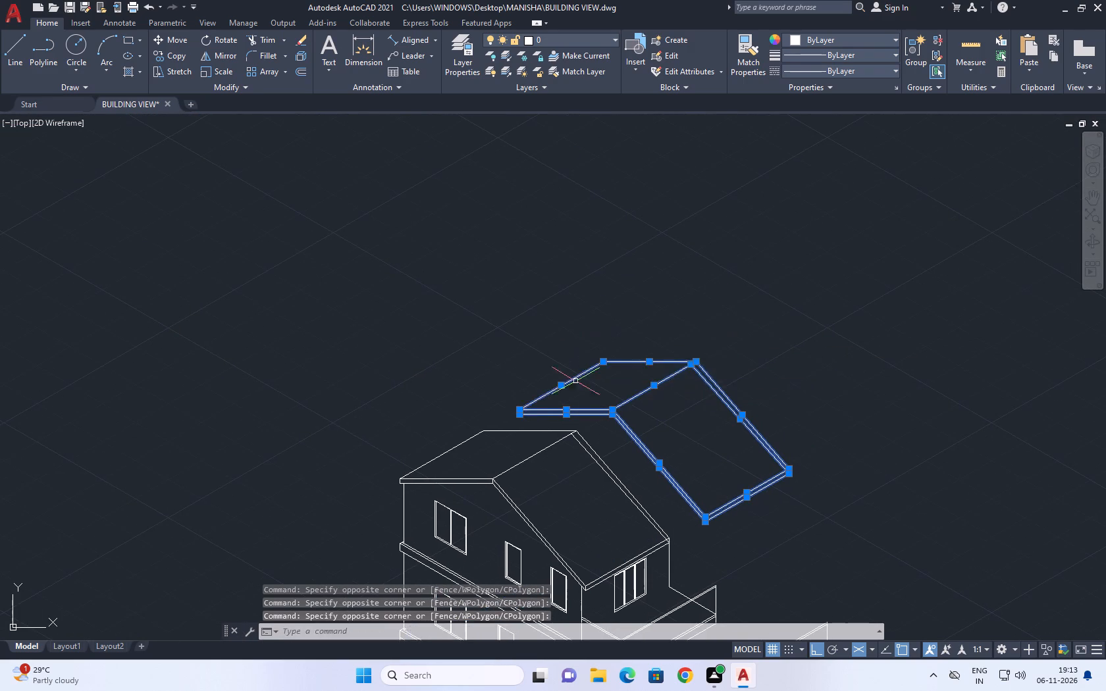
{"action": "scroll", "coordinate": [560, 405], "scroll_direction": "up", "scroll_amount": 2}
{"action": "scroll", "coordinate": [463, 429], "scroll_direction": "up", "scroll_amount": 3}
{"action": "left_click", "coordinate": [444, 474]}
{"action": "left_click_drag", "start_coordinate": [398, 369], "coordinate": [396, 376]}
{"action": "scroll", "coordinate": [421, 380], "scroll_direction": "down", "scroll_amount": 2}
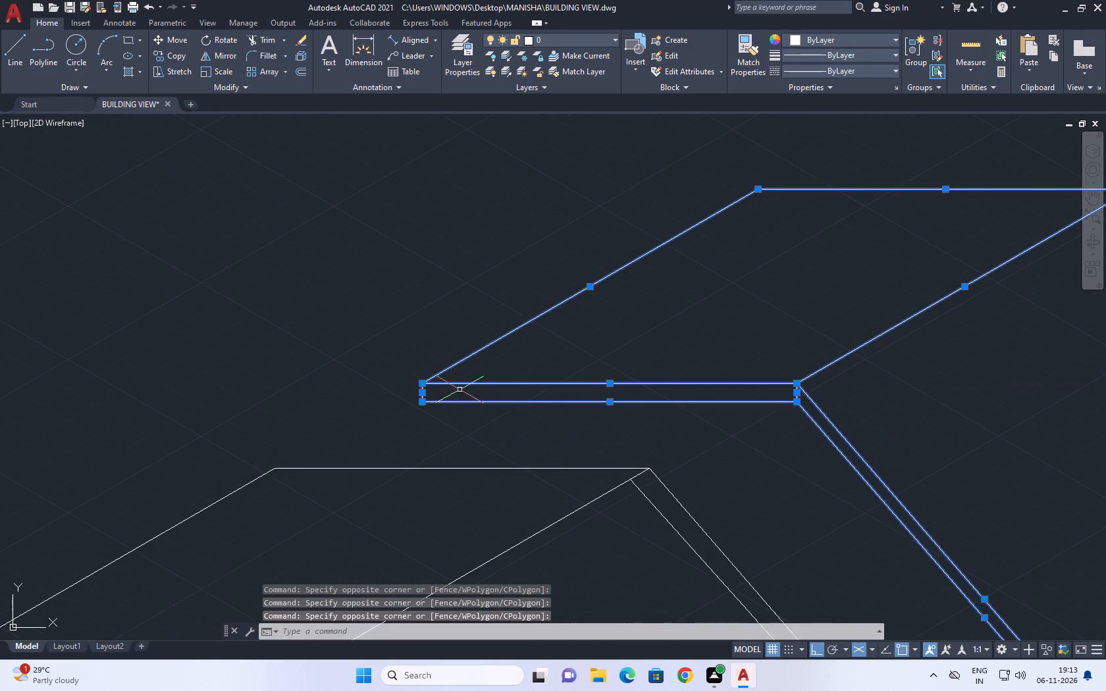
{"action": "middle_click_drag", "start_coordinate": [589, 425], "coordinate": [460, 263]}
{"action": "scroll", "coordinate": [398, 257], "scroll_direction": "down", "scroll_amount": 2}
{"action": "left_click", "coordinate": [174, 40]}
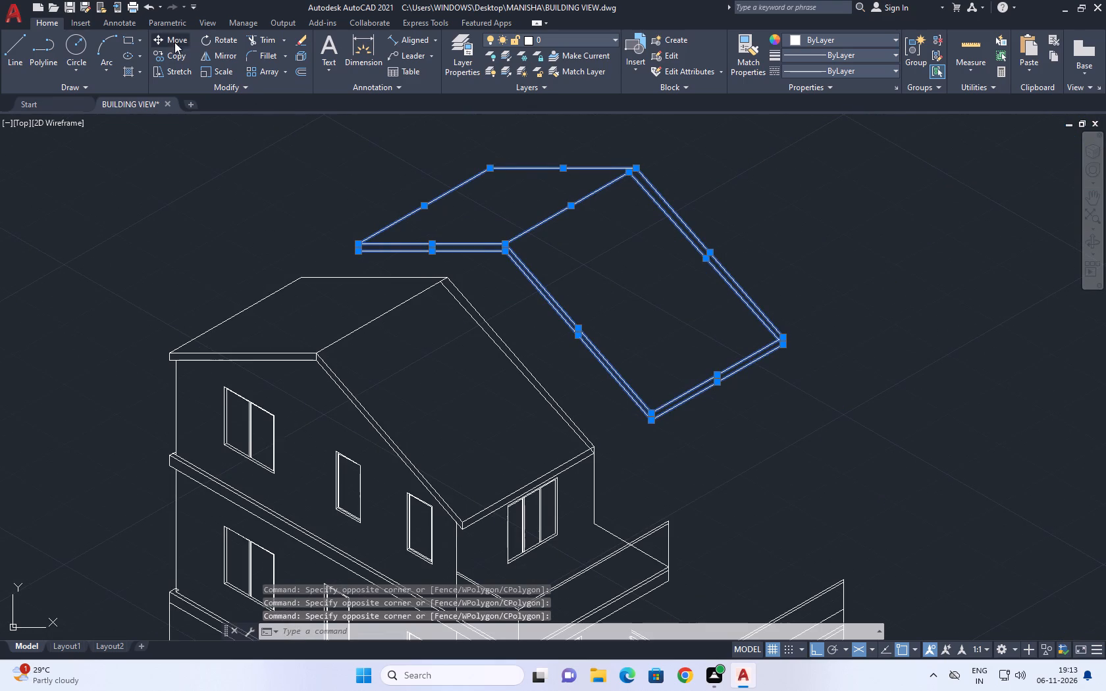
{"action": "scroll", "coordinate": [517, 252], "scroll_direction": "up", "scroll_amount": 2}
{"action": "left_click", "coordinate": [478, 253]}
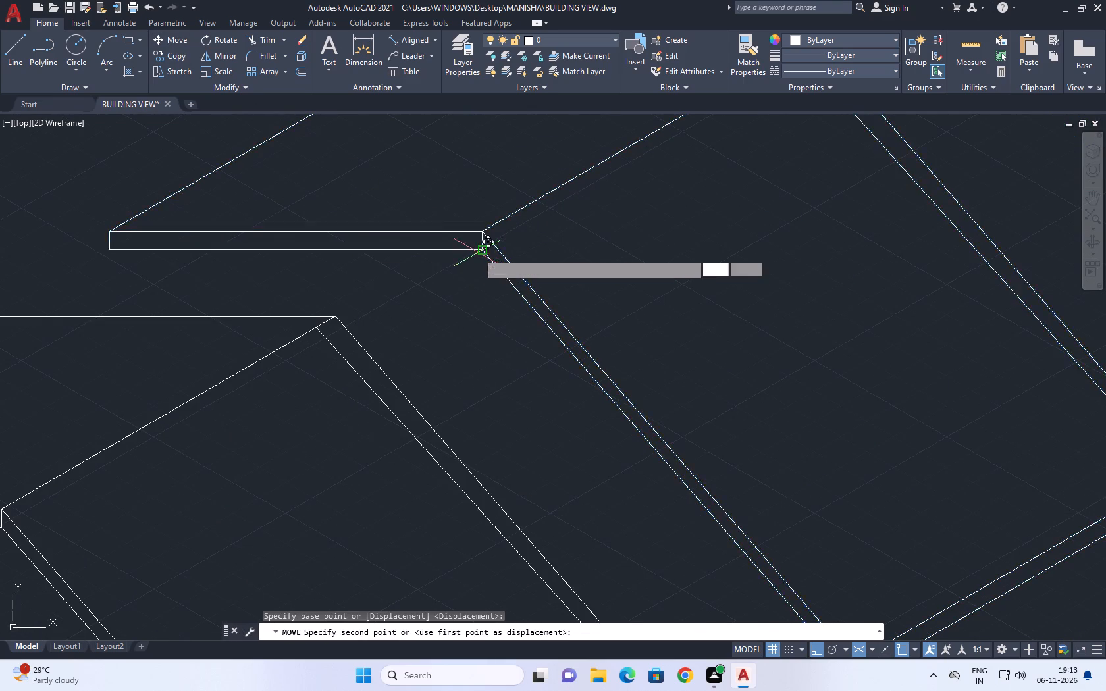
{"action": "left_click", "coordinate": [336, 315]}
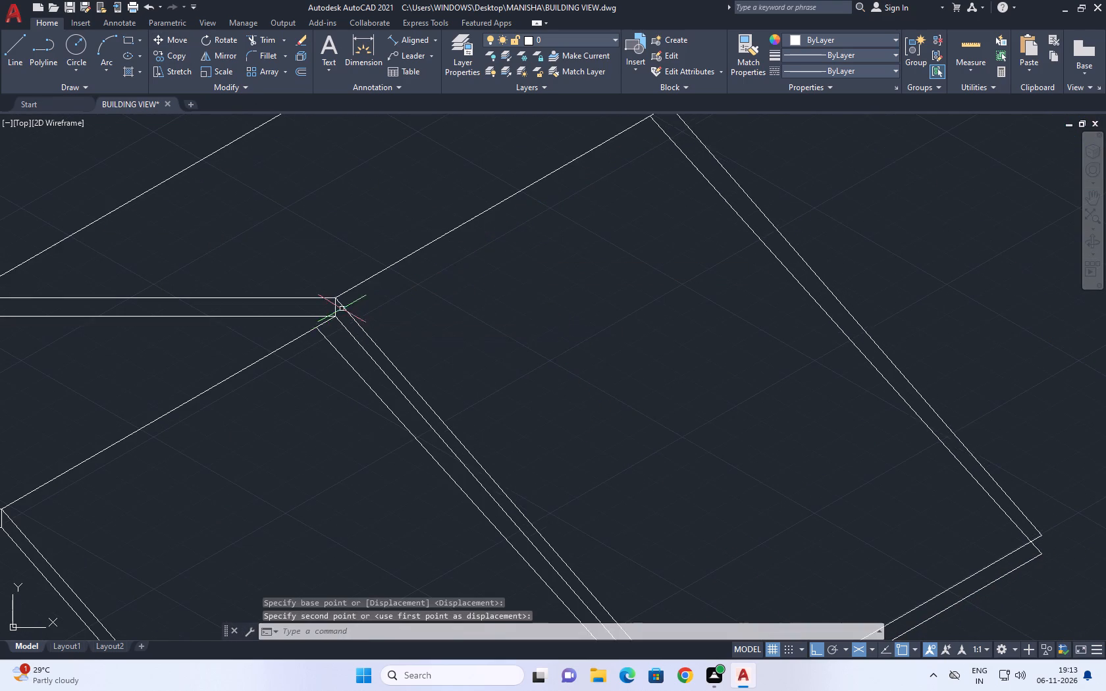
{"action": "scroll", "coordinate": [370, 263], "scroll_direction": "down", "scroll_amount": 2}
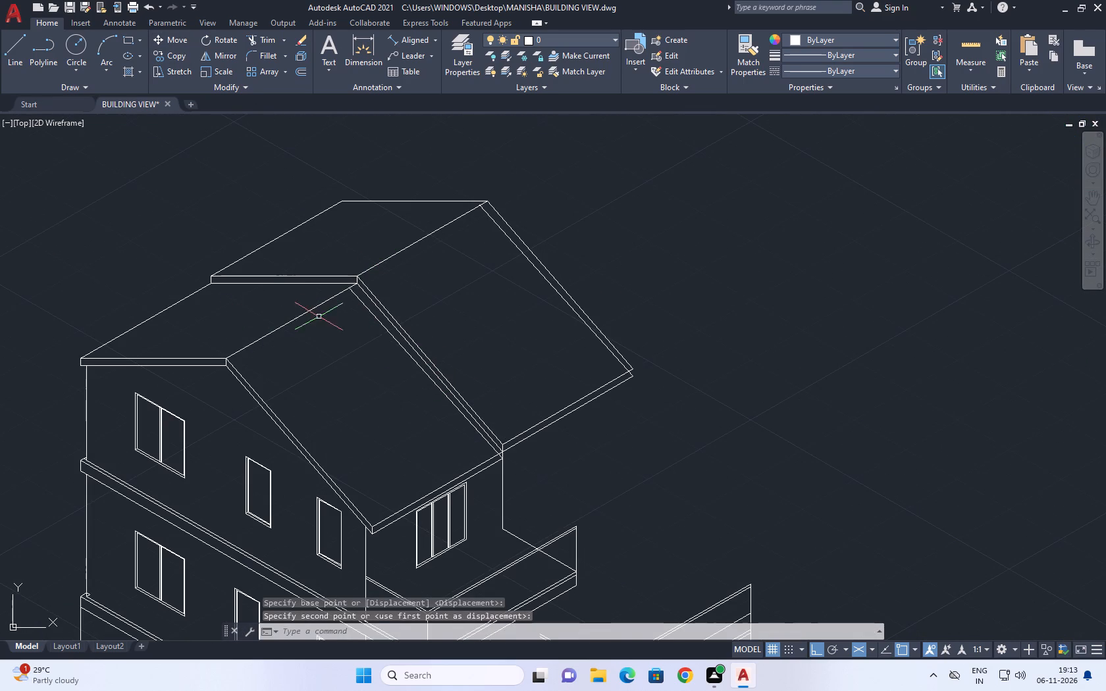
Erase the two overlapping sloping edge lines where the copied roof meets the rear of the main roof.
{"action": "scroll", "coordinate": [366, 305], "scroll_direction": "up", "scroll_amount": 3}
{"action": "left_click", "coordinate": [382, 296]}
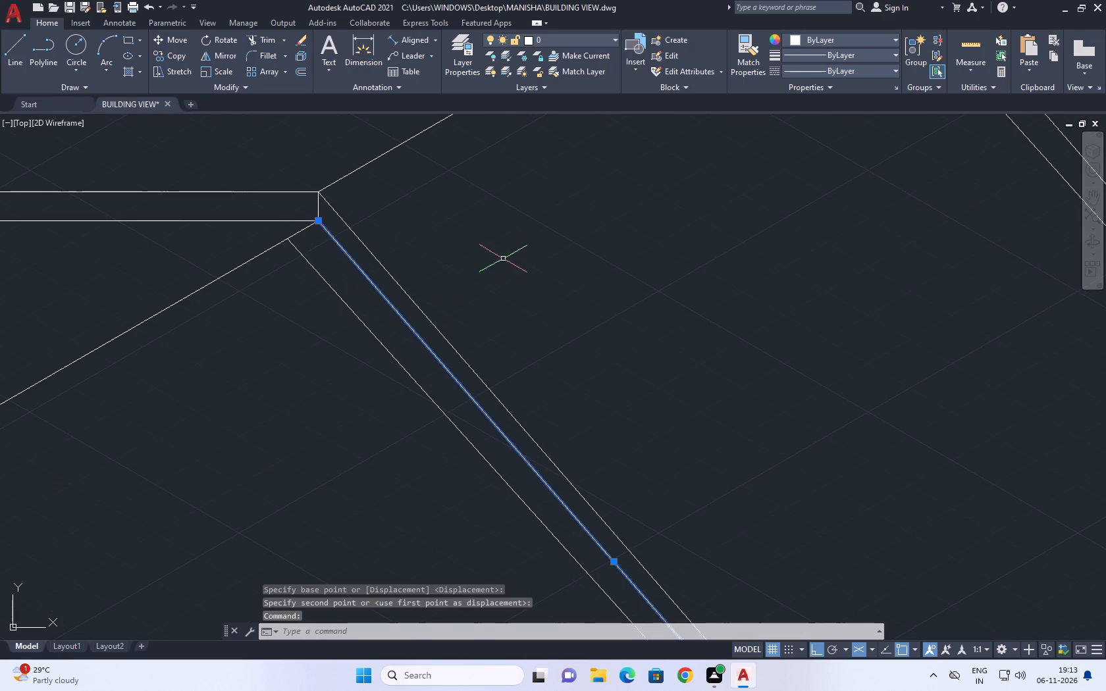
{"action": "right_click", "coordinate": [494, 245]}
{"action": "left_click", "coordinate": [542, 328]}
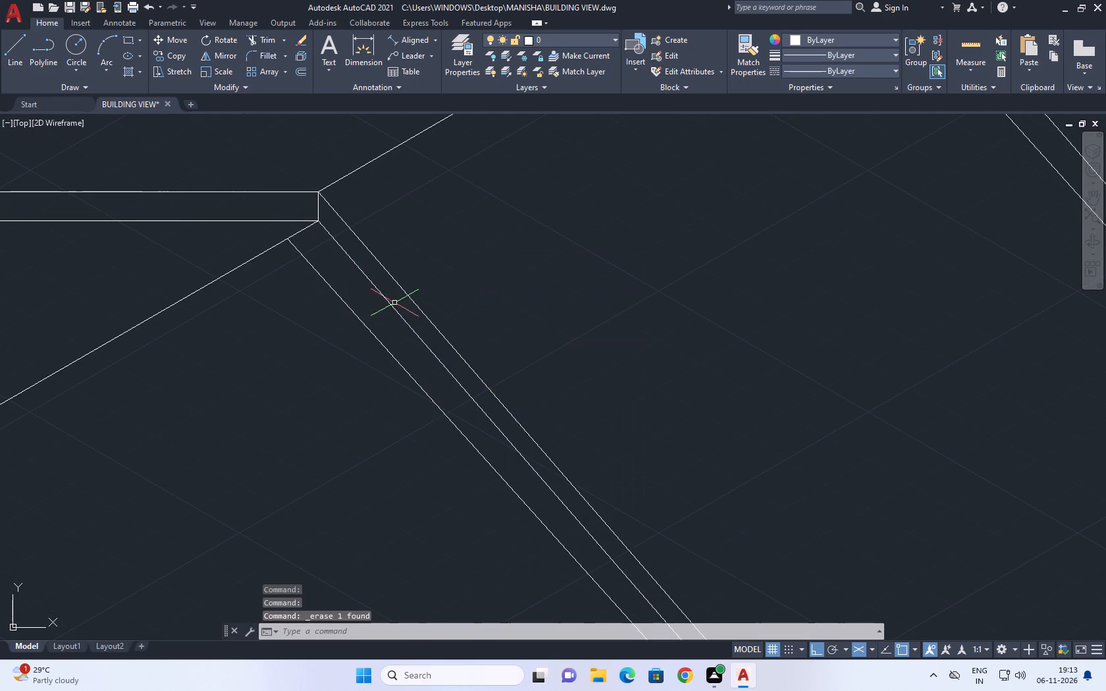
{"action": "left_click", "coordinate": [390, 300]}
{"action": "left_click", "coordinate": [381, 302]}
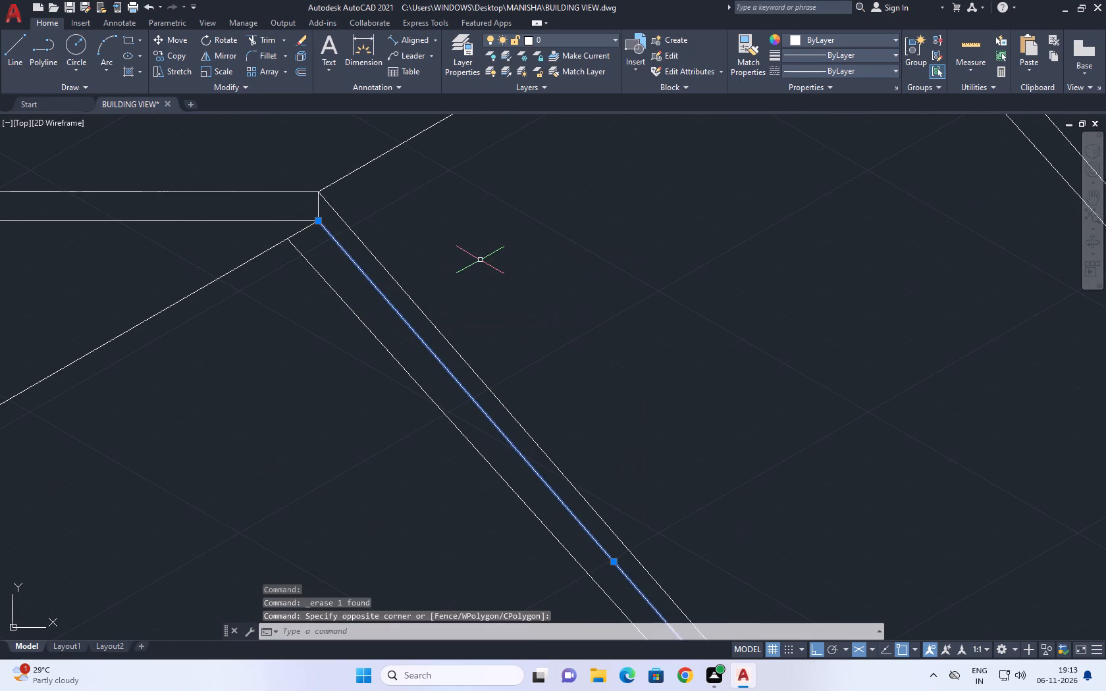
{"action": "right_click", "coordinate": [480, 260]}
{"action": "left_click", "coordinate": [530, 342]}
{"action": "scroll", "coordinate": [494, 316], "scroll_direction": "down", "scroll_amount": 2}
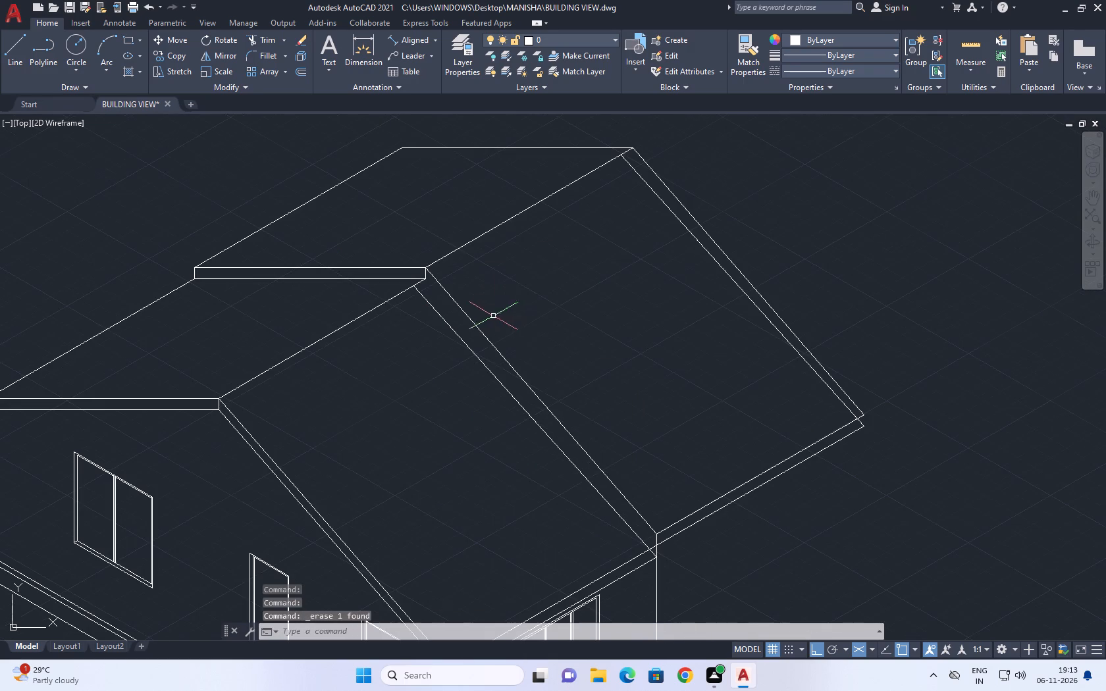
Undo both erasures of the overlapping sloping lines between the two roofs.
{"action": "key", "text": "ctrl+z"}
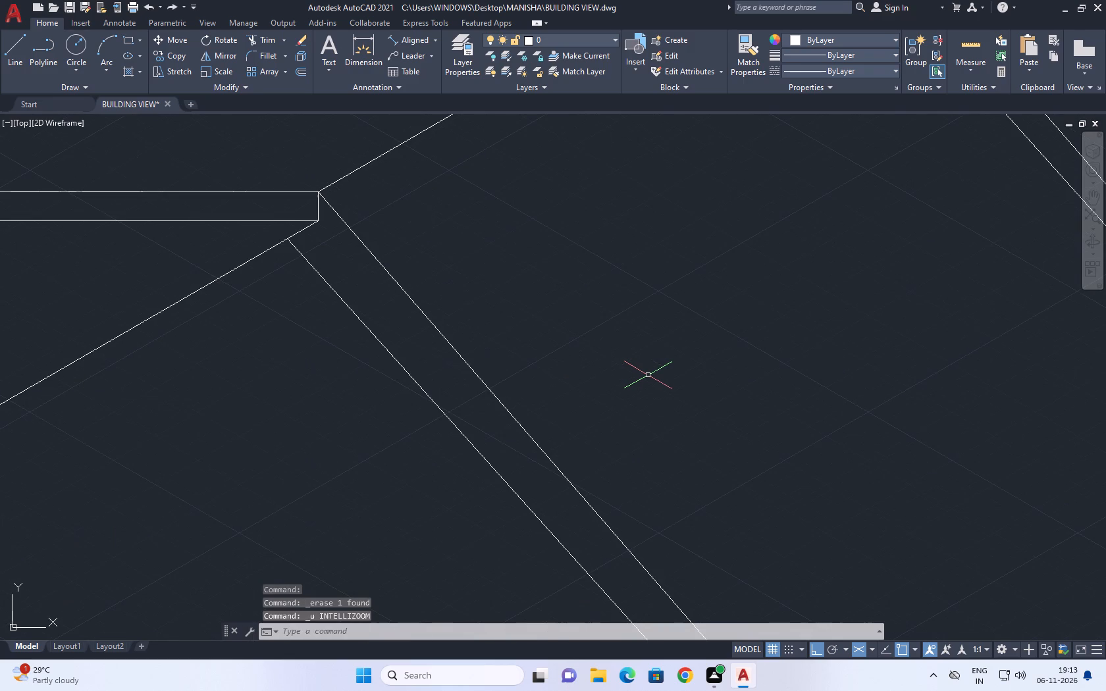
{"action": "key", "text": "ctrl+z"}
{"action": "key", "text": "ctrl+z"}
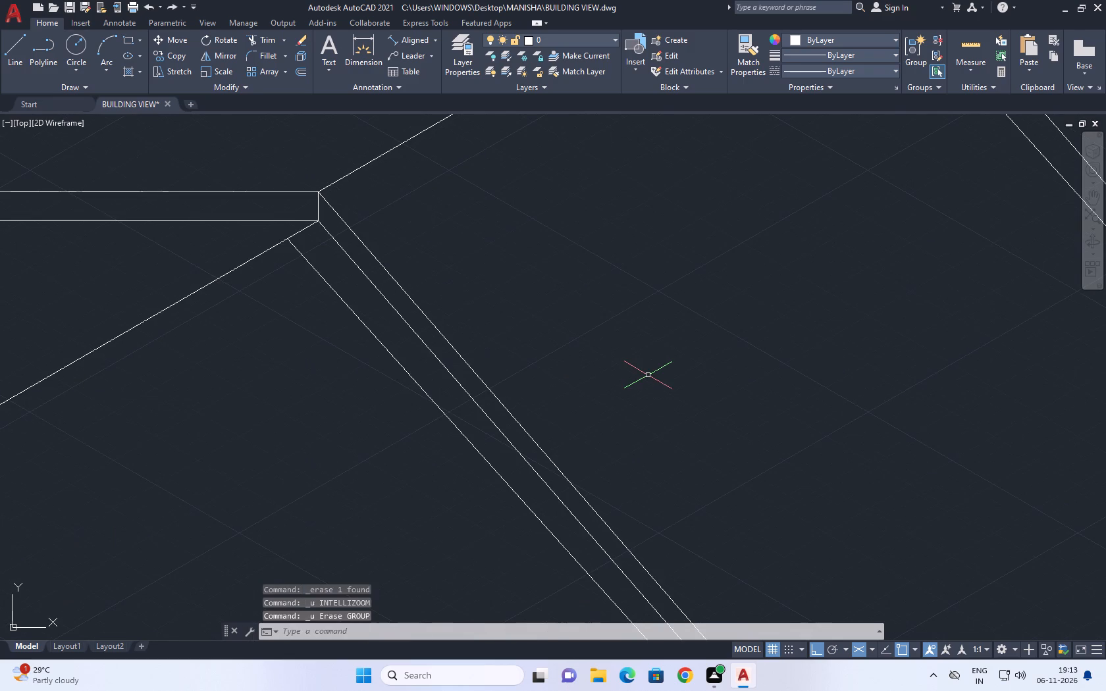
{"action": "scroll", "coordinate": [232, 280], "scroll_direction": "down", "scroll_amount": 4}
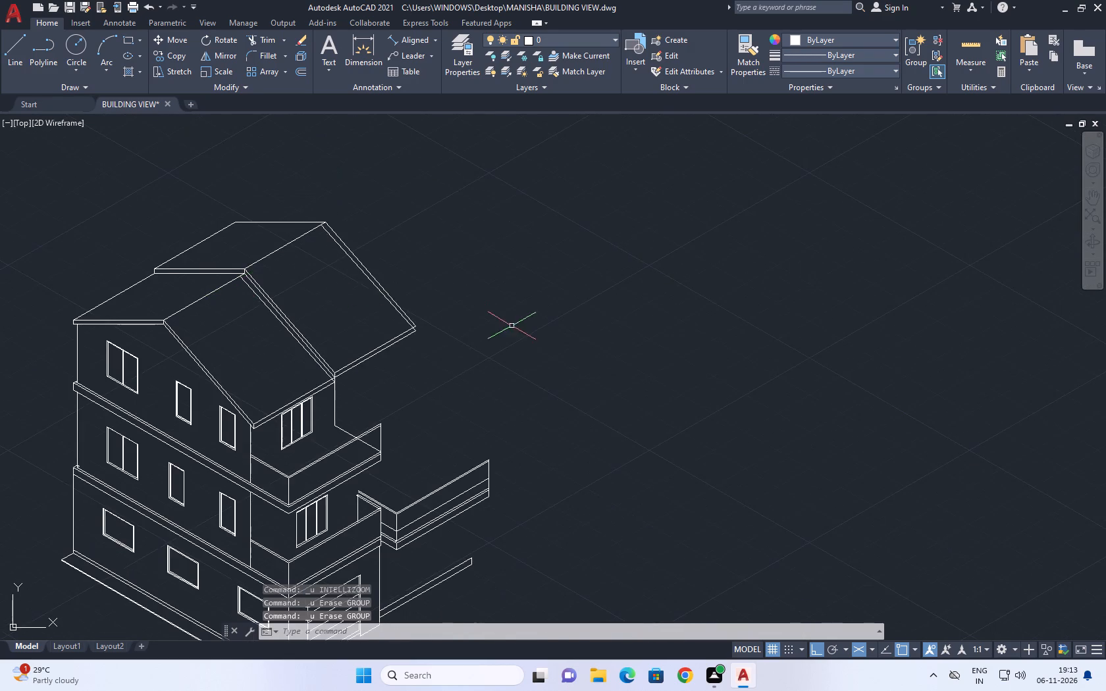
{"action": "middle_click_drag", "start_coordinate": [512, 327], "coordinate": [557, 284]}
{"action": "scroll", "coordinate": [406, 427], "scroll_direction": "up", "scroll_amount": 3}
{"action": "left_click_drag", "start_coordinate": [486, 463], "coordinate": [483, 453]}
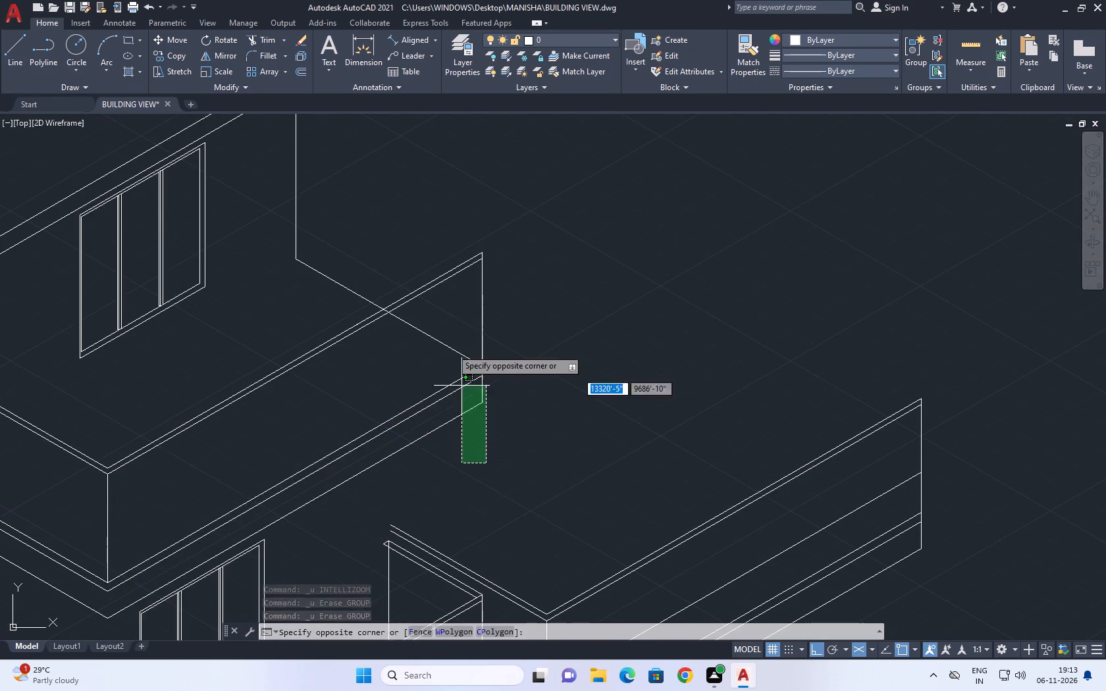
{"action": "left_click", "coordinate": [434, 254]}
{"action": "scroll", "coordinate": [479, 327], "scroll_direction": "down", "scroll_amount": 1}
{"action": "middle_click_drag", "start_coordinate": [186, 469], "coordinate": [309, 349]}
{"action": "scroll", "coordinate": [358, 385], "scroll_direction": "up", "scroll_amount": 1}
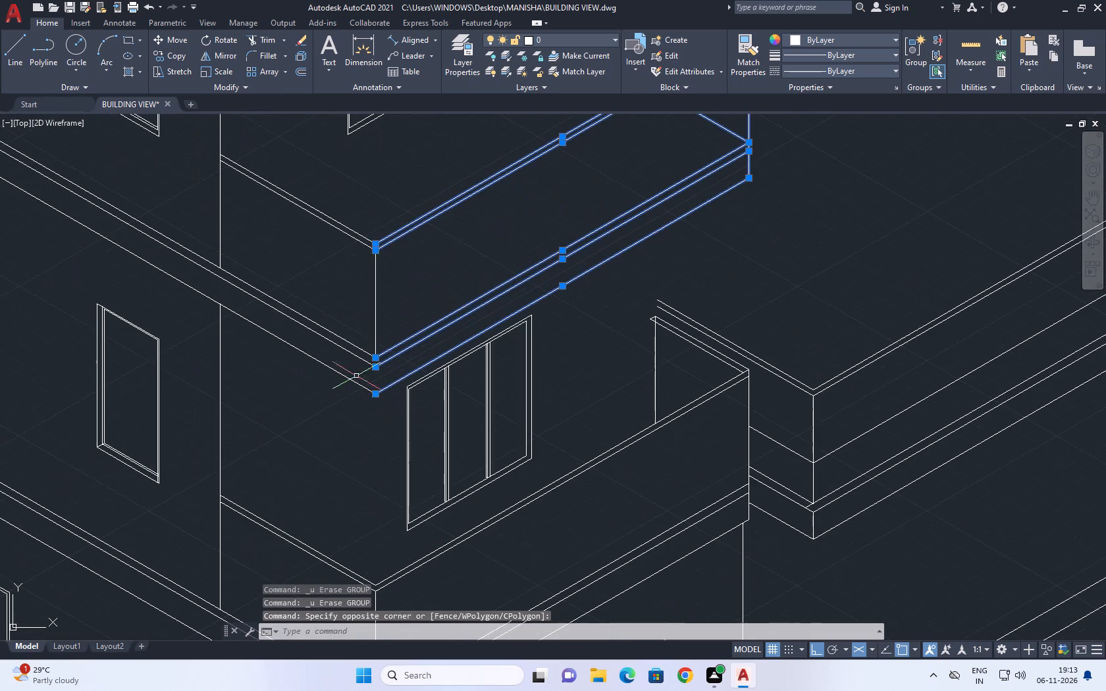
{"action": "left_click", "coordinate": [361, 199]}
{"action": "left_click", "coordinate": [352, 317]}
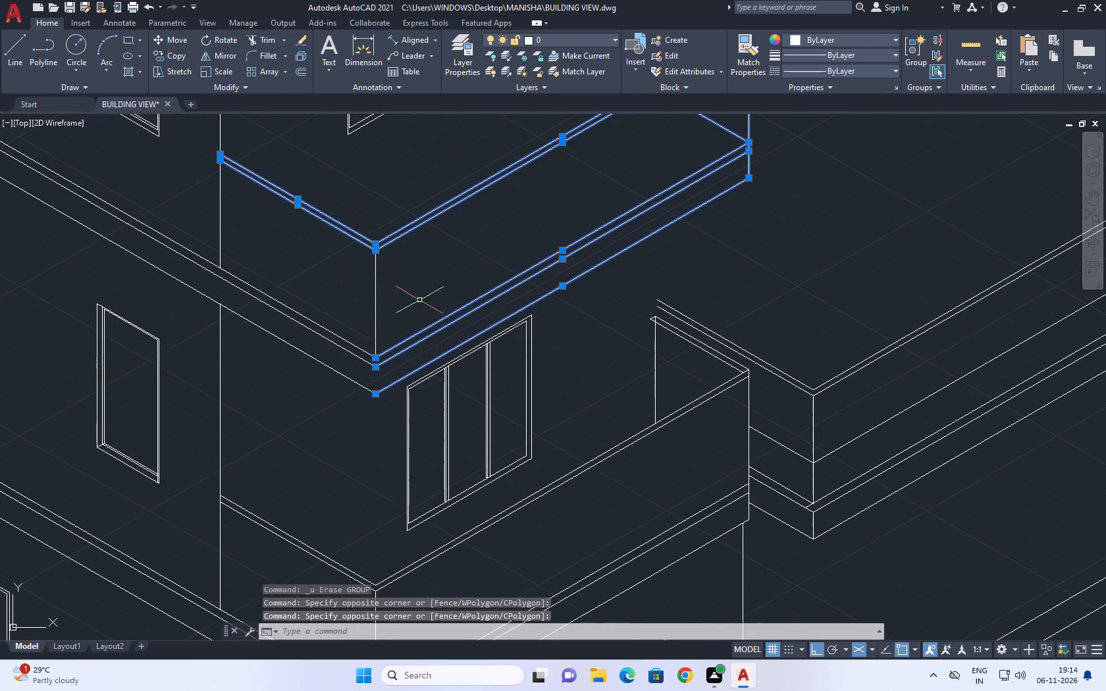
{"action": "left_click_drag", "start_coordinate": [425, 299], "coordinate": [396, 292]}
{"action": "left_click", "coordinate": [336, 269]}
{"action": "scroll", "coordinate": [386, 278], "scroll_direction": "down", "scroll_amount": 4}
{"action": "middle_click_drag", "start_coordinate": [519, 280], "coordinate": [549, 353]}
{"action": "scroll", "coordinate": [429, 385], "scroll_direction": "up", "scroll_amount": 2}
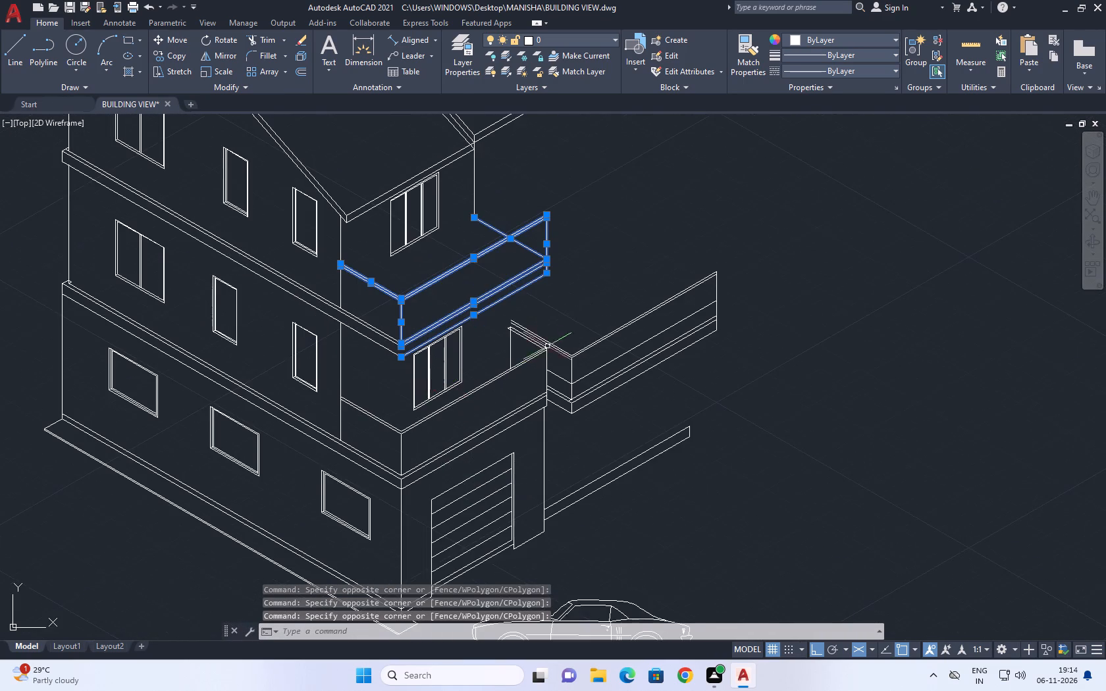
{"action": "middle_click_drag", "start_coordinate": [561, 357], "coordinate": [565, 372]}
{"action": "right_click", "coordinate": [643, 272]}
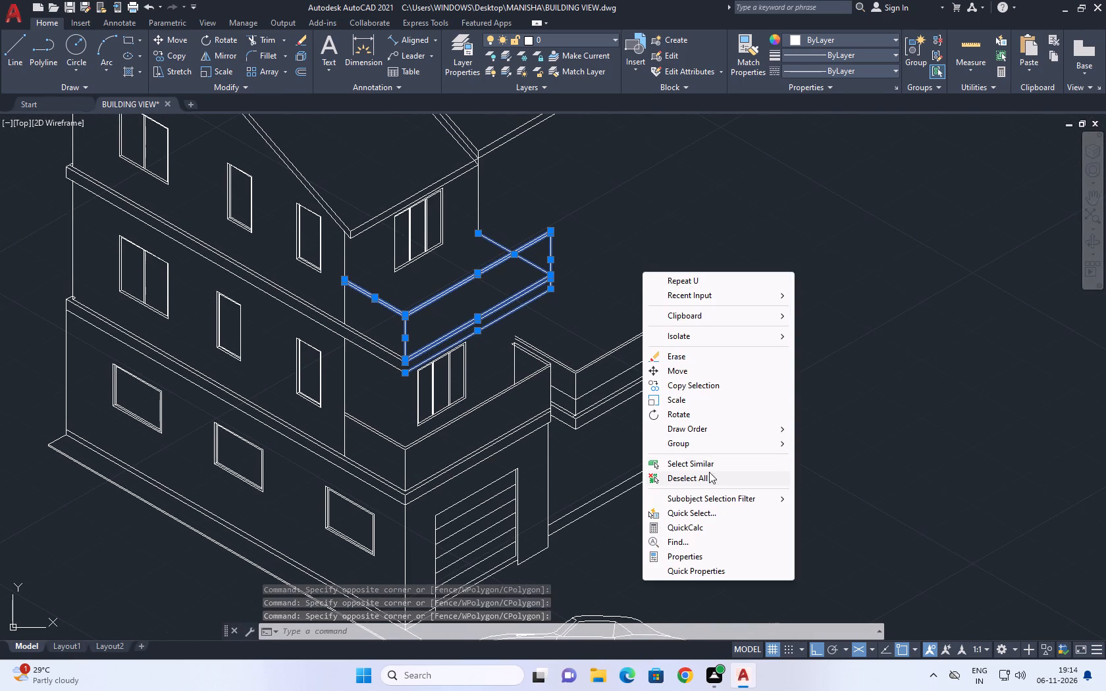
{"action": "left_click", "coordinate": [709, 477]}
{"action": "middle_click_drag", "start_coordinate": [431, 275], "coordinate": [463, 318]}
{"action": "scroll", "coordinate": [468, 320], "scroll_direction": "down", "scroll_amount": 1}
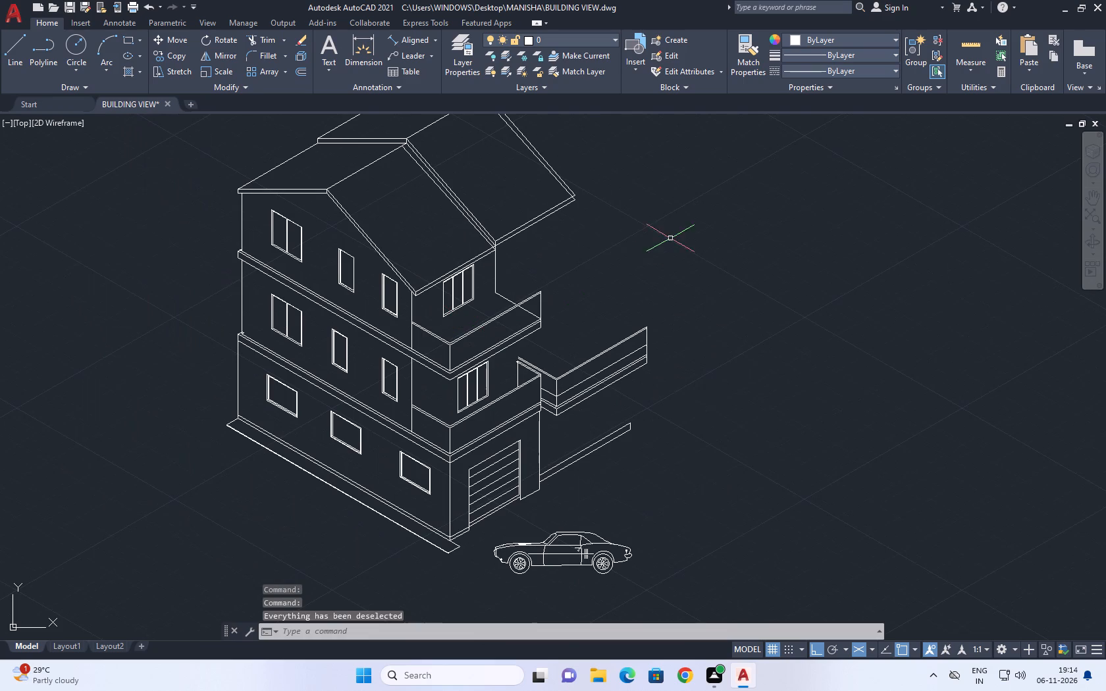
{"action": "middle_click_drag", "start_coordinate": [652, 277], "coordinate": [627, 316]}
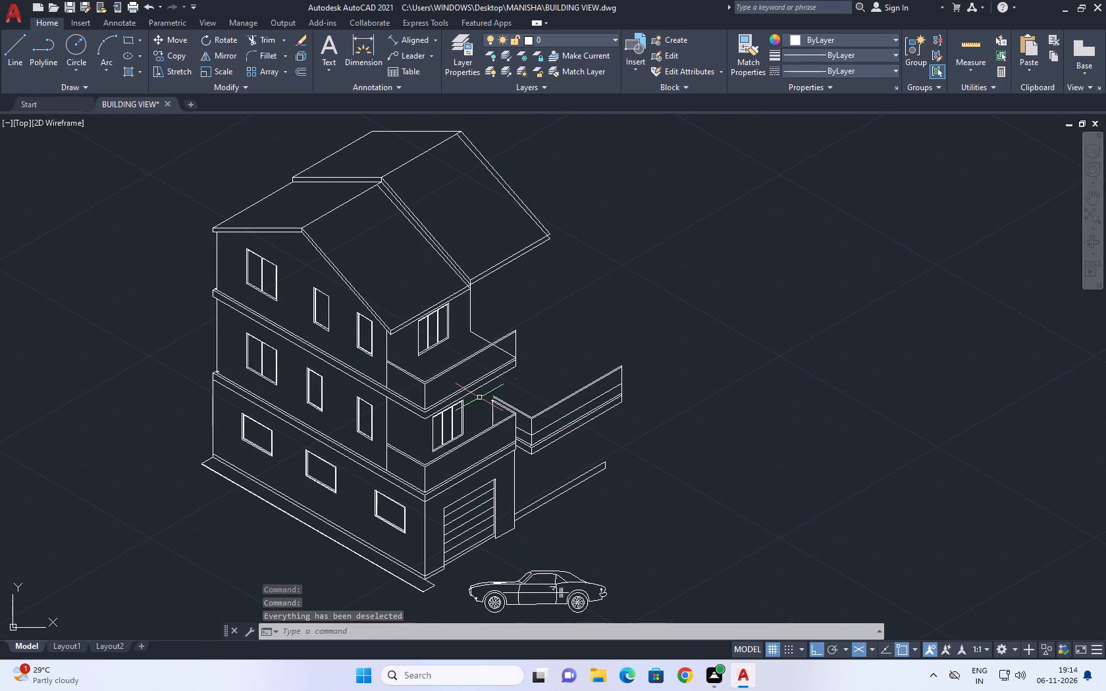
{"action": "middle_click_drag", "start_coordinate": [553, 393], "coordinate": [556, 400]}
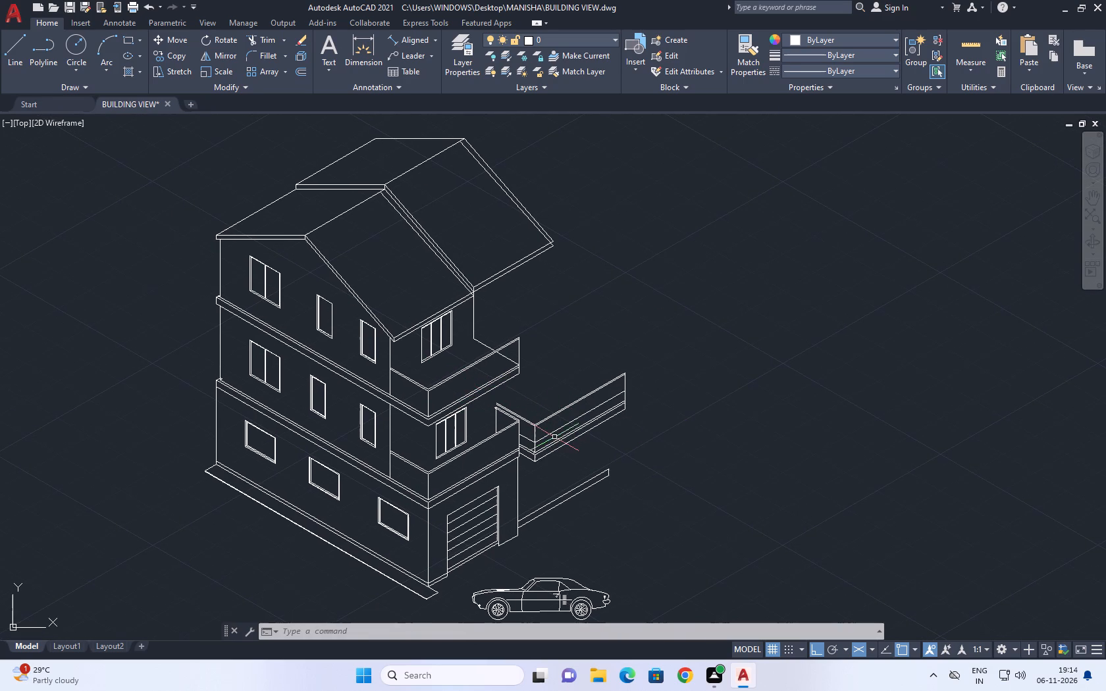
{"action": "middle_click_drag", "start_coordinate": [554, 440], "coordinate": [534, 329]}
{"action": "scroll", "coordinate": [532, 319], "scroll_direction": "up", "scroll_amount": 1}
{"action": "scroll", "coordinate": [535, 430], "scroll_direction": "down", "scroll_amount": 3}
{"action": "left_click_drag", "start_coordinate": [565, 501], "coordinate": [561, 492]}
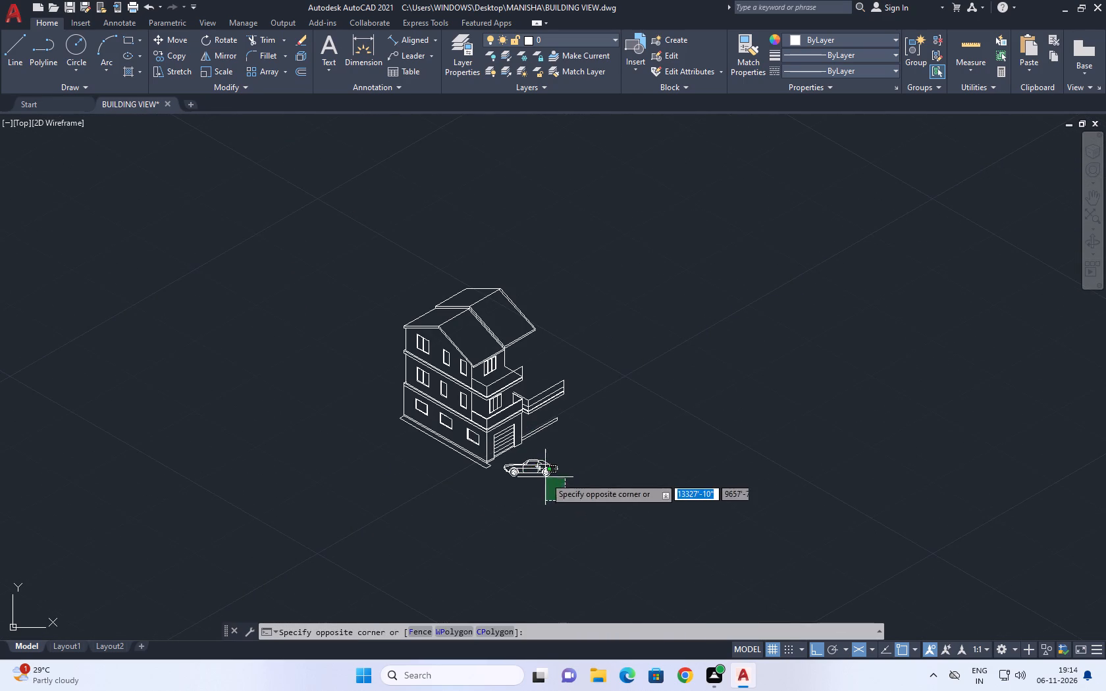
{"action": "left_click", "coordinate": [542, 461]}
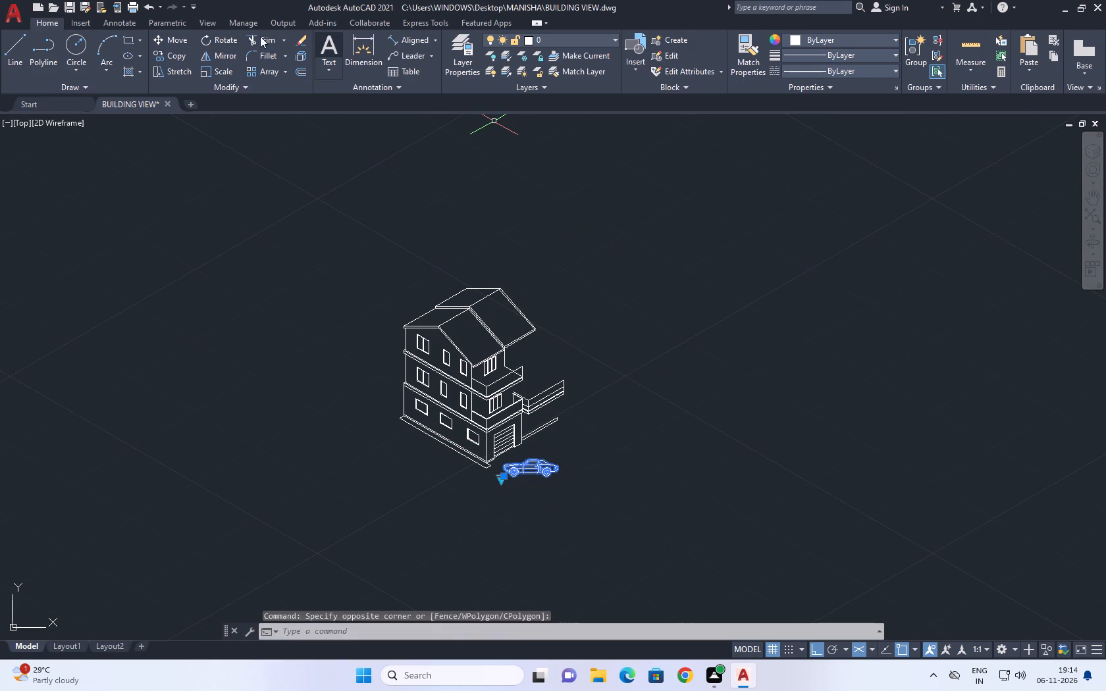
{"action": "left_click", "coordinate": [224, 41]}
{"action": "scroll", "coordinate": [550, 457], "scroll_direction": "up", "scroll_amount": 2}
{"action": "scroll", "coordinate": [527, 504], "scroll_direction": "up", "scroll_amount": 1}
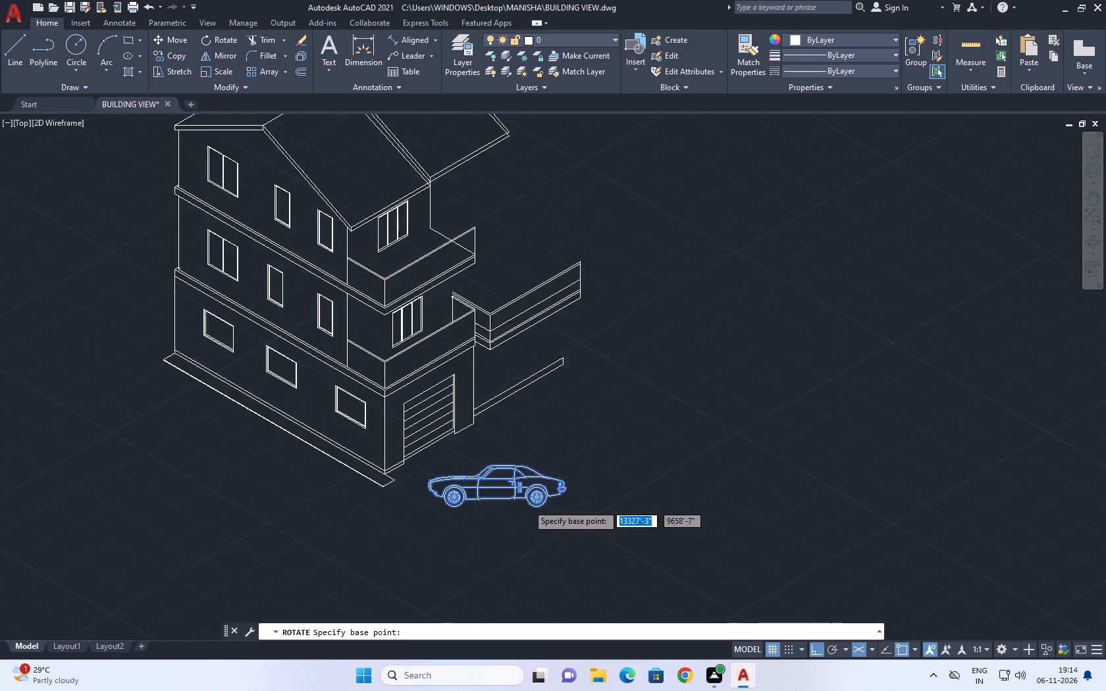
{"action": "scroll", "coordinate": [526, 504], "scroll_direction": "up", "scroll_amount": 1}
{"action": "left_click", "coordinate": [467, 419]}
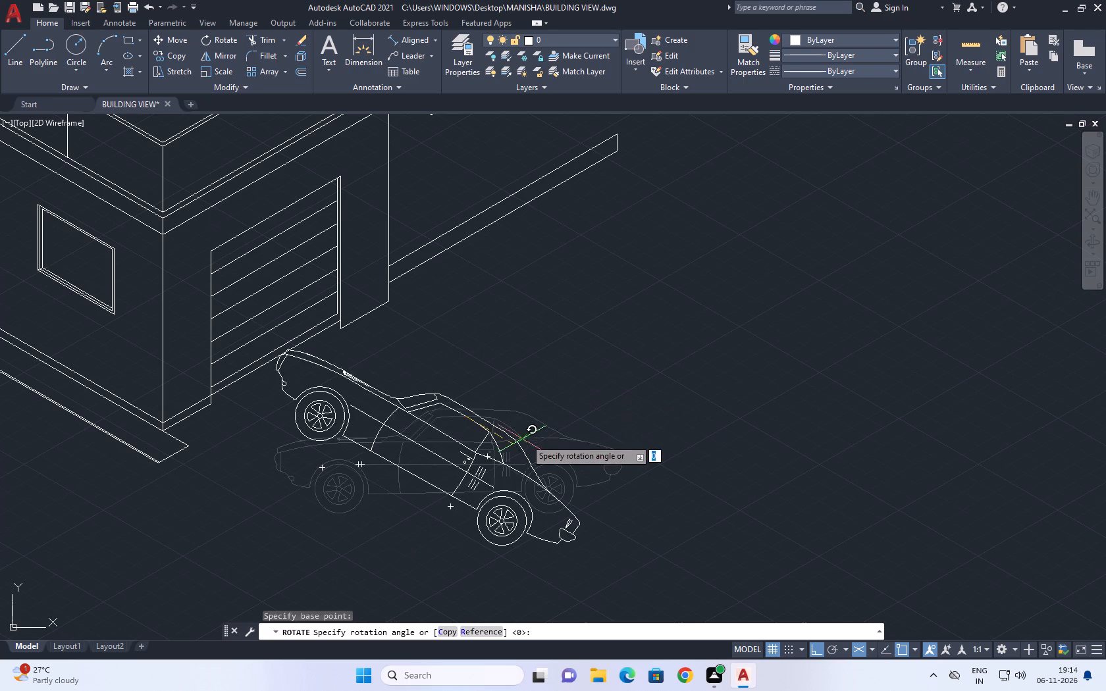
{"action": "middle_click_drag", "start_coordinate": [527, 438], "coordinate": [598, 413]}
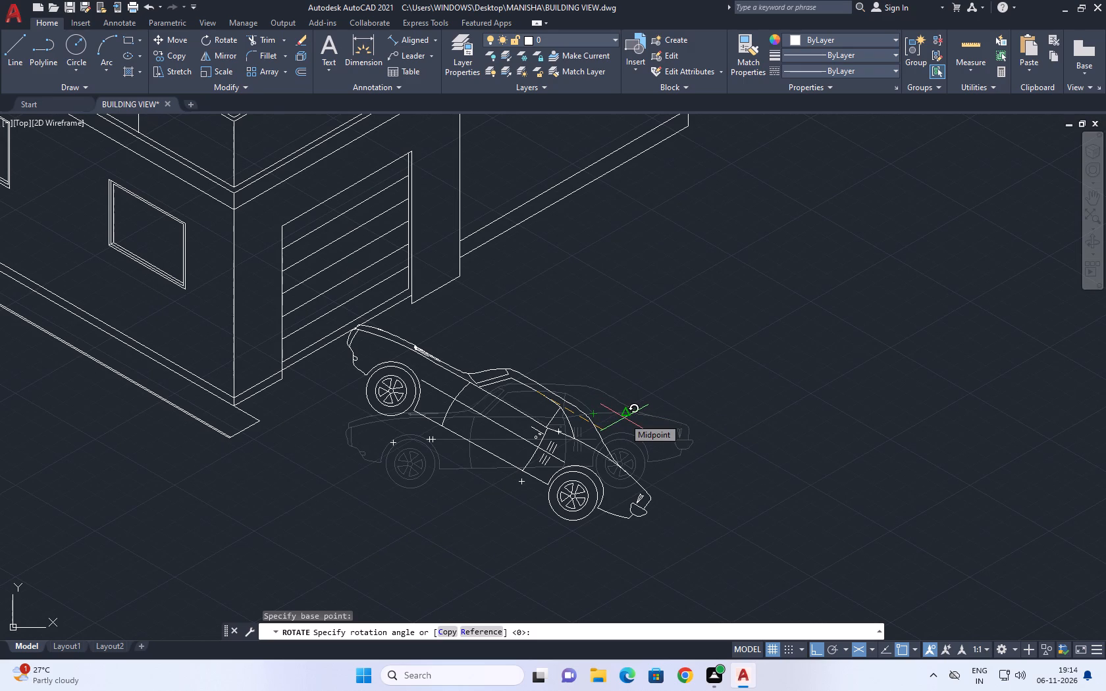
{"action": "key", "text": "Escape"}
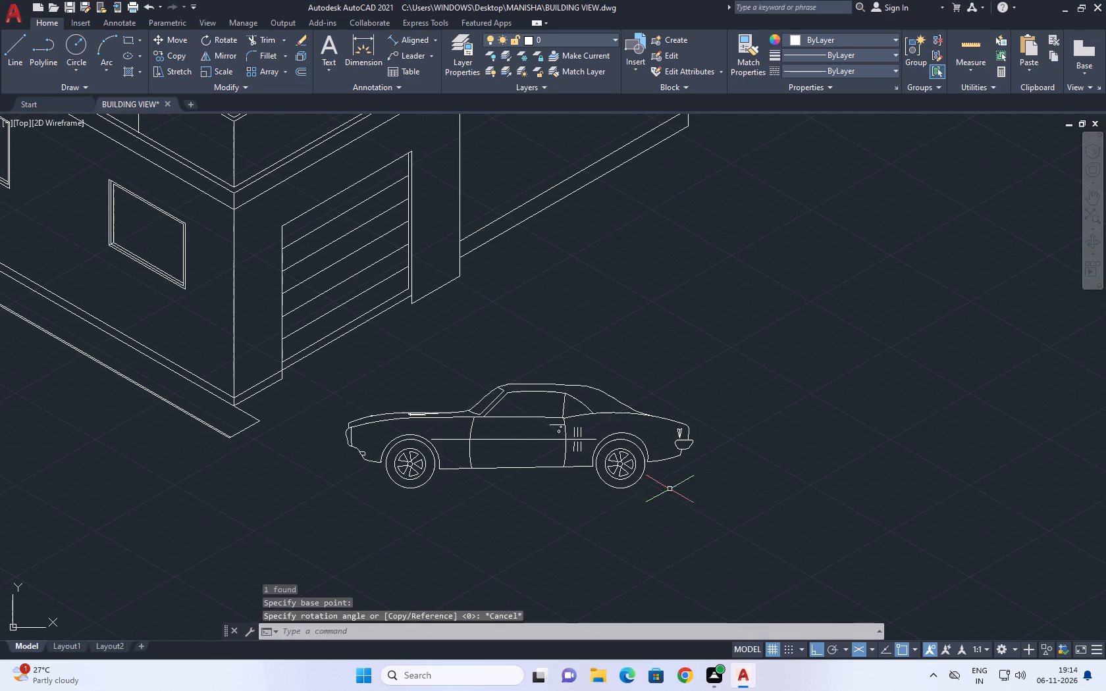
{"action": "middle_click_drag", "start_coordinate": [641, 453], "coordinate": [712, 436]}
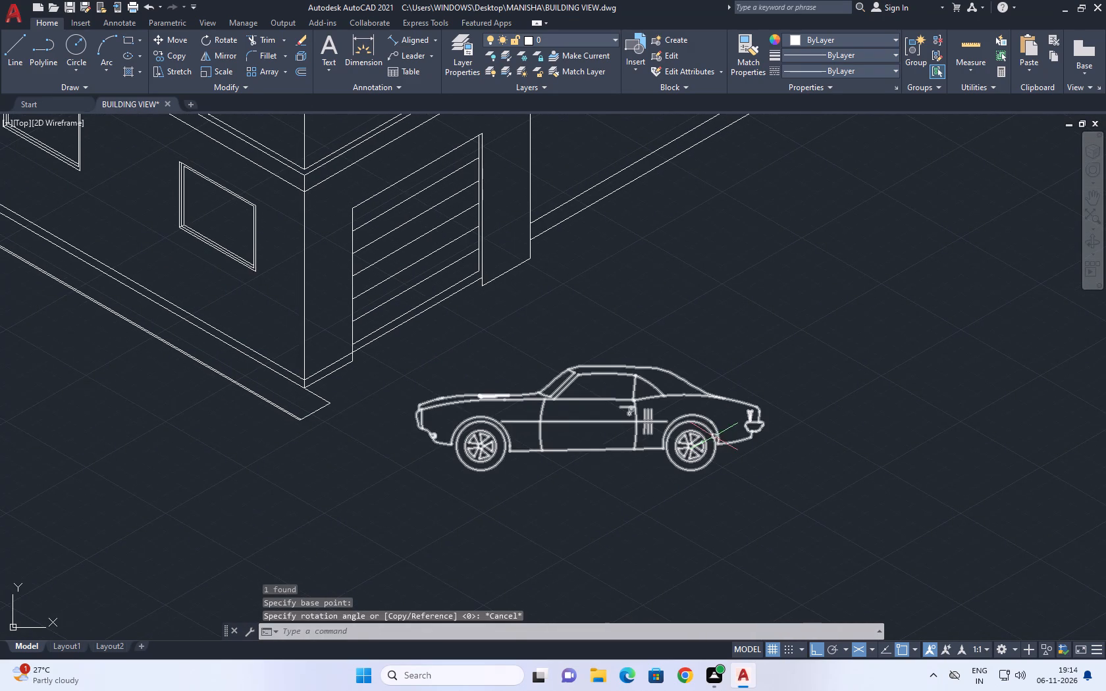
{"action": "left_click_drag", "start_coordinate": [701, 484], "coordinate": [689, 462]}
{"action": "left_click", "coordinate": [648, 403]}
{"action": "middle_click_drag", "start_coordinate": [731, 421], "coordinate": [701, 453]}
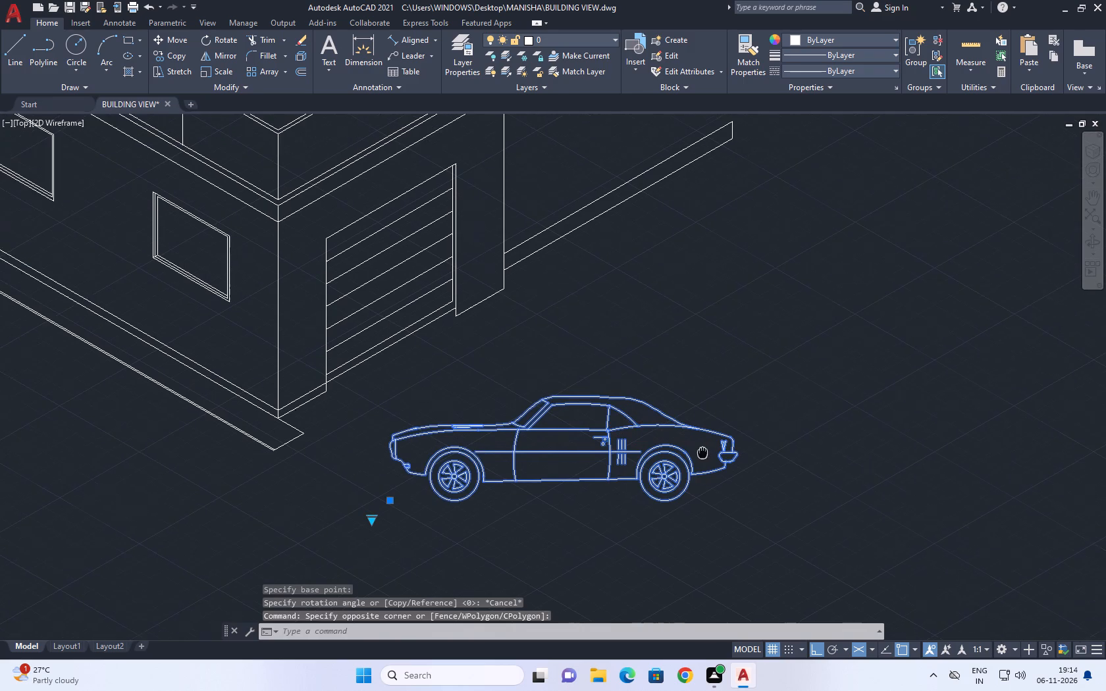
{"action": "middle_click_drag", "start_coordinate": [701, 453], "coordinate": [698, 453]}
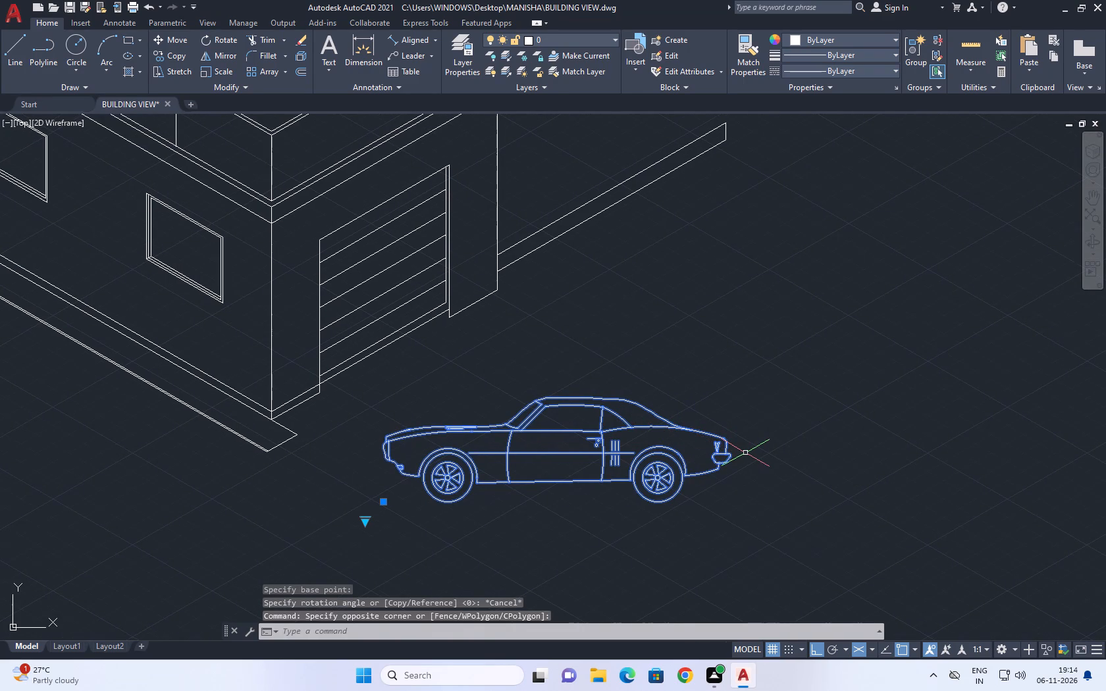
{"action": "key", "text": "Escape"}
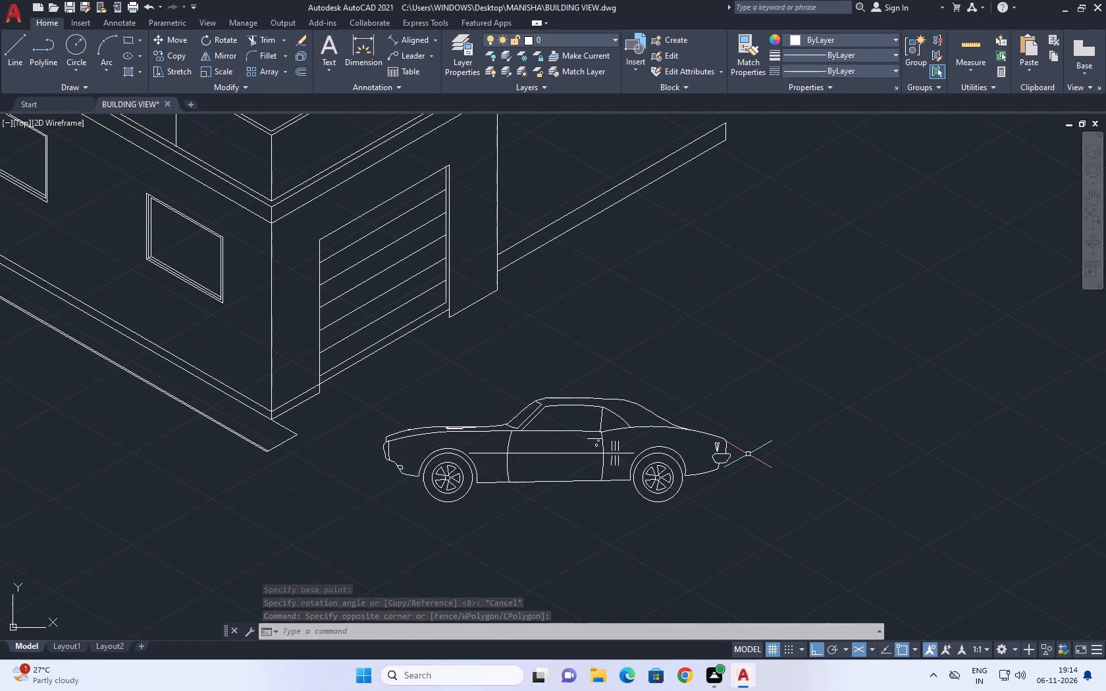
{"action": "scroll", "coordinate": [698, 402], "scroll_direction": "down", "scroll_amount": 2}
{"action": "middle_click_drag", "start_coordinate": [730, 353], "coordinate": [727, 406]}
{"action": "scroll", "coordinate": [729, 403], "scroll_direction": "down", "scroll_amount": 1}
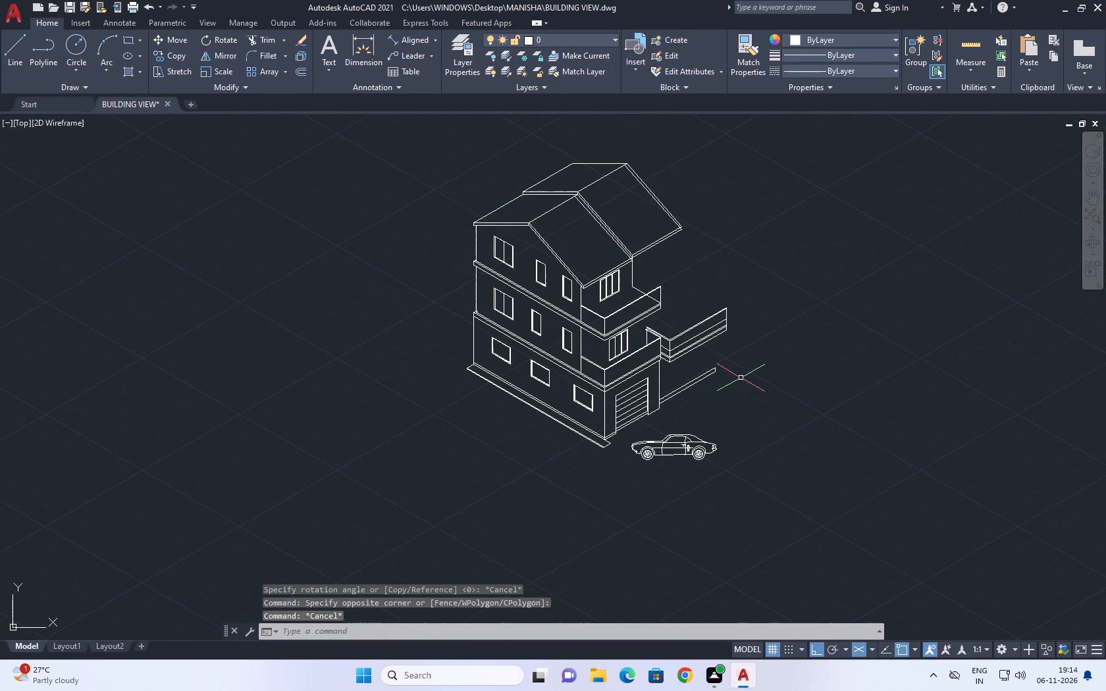
Copy the long vertical wall edge behind the garage door to just behind the side extension's front corner.
{"action": "middle_click_drag", "start_coordinate": [693, 378], "coordinate": [632, 386]}
{"action": "scroll", "coordinate": [618, 389], "scroll_direction": "up", "scroll_amount": 3}
{"action": "middle_click_drag", "start_coordinate": [683, 361], "coordinate": [683, 373]}
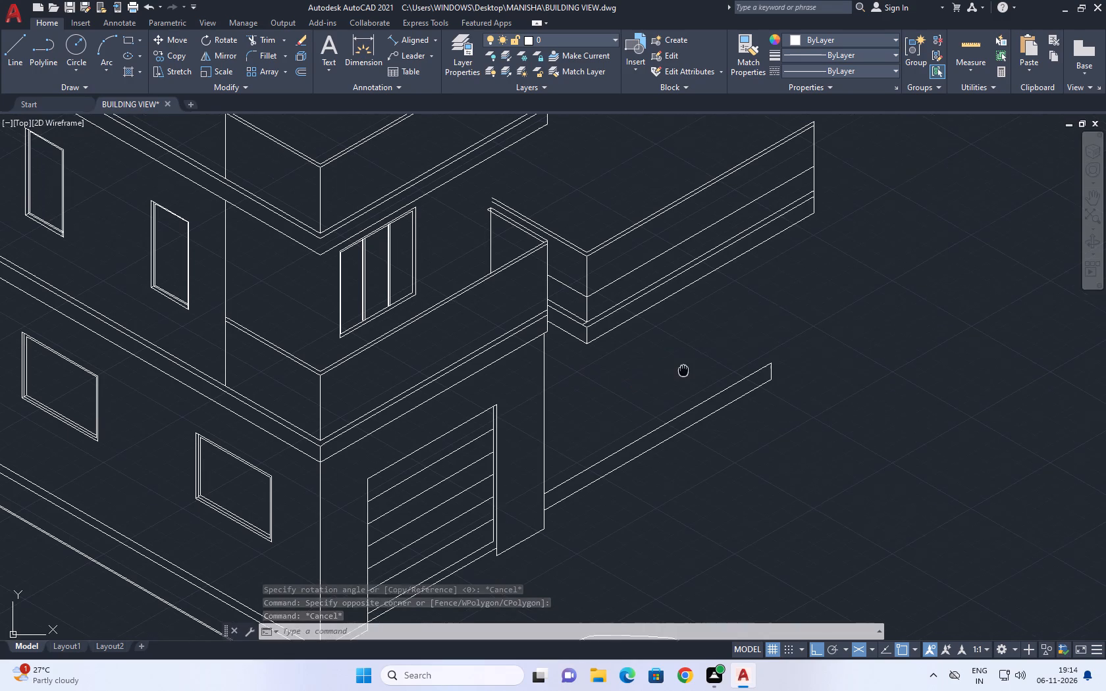
{"action": "middle_click_drag", "start_coordinate": [683, 373], "coordinate": [657, 412]}
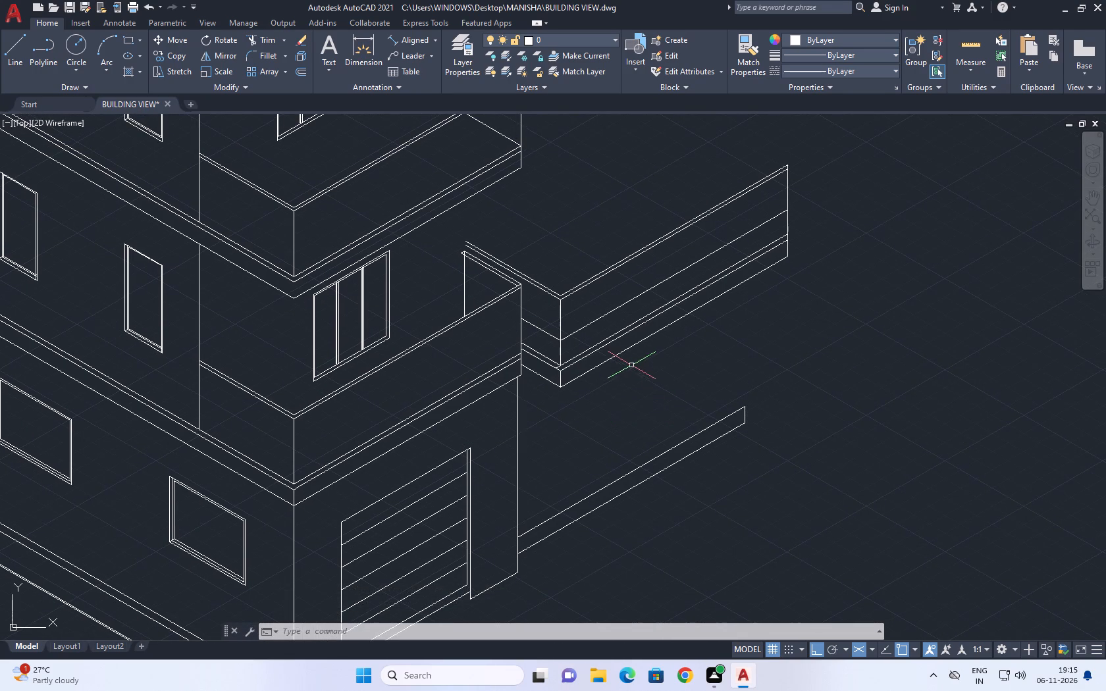
{"action": "left_click", "coordinate": [527, 432]}
{"action": "left_click", "coordinate": [502, 443]}
{"action": "middle_click_drag", "start_coordinate": [594, 424], "coordinate": [511, 468]}
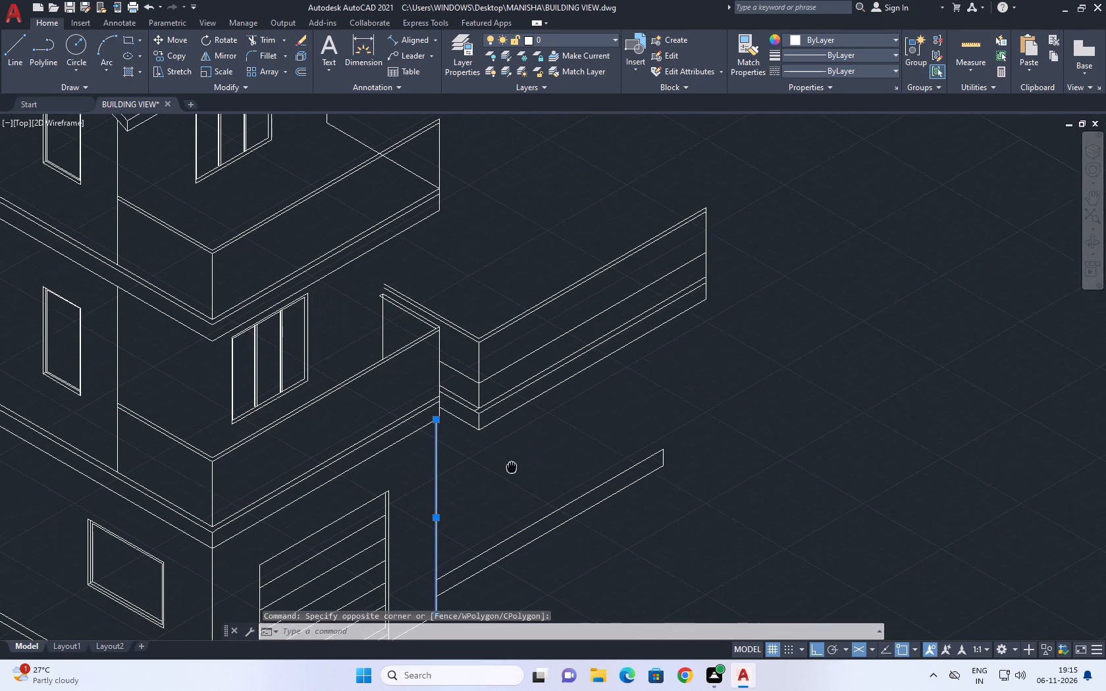
{"action": "middle_click_drag", "start_coordinate": [511, 468], "coordinate": [504, 470]}
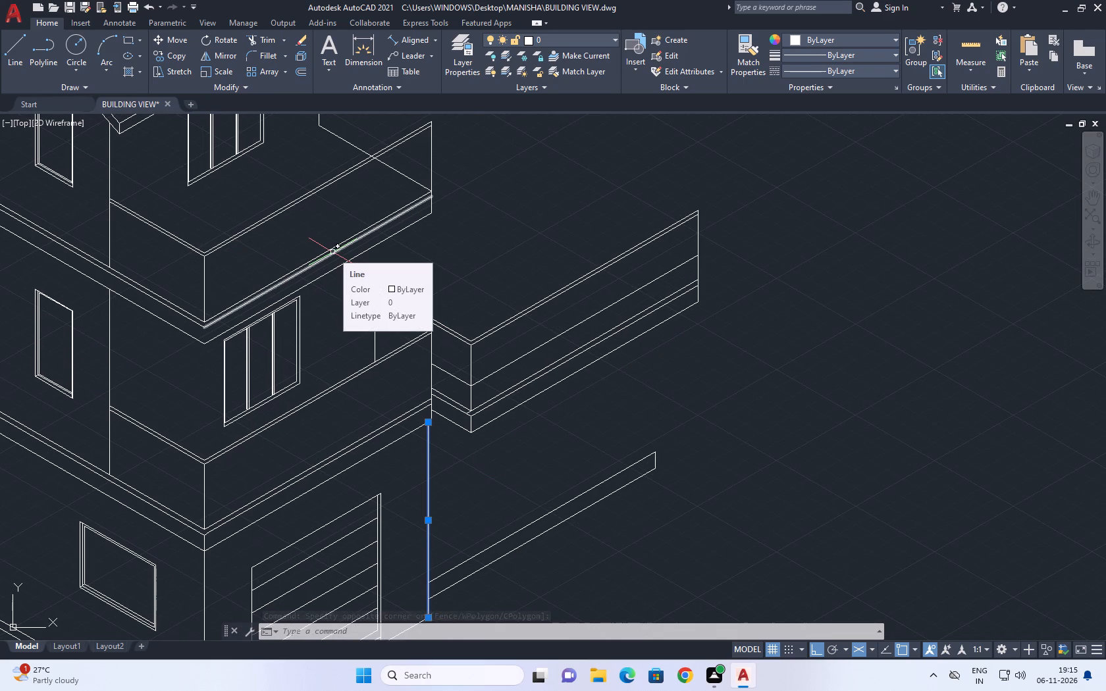
{"action": "left_click", "coordinate": [174, 56]}
{"action": "scroll", "coordinate": [428, 417], "scroll_direction": "up", "scroll_amount": 2}
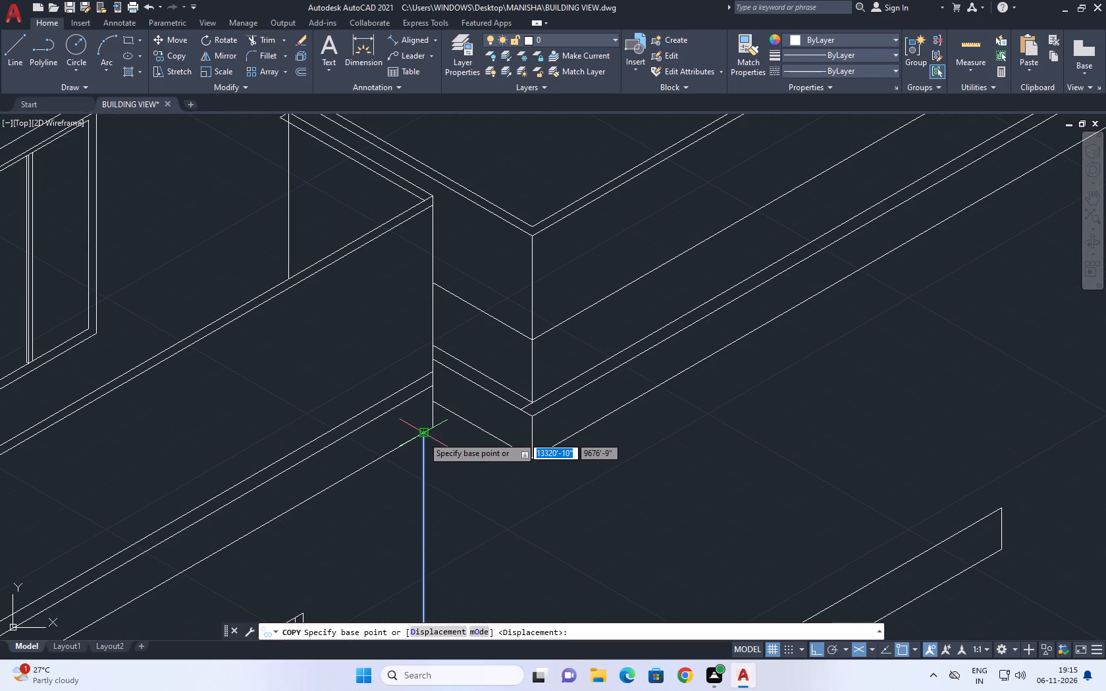
{"action": "left_click", "coordinate": [423, 436]}
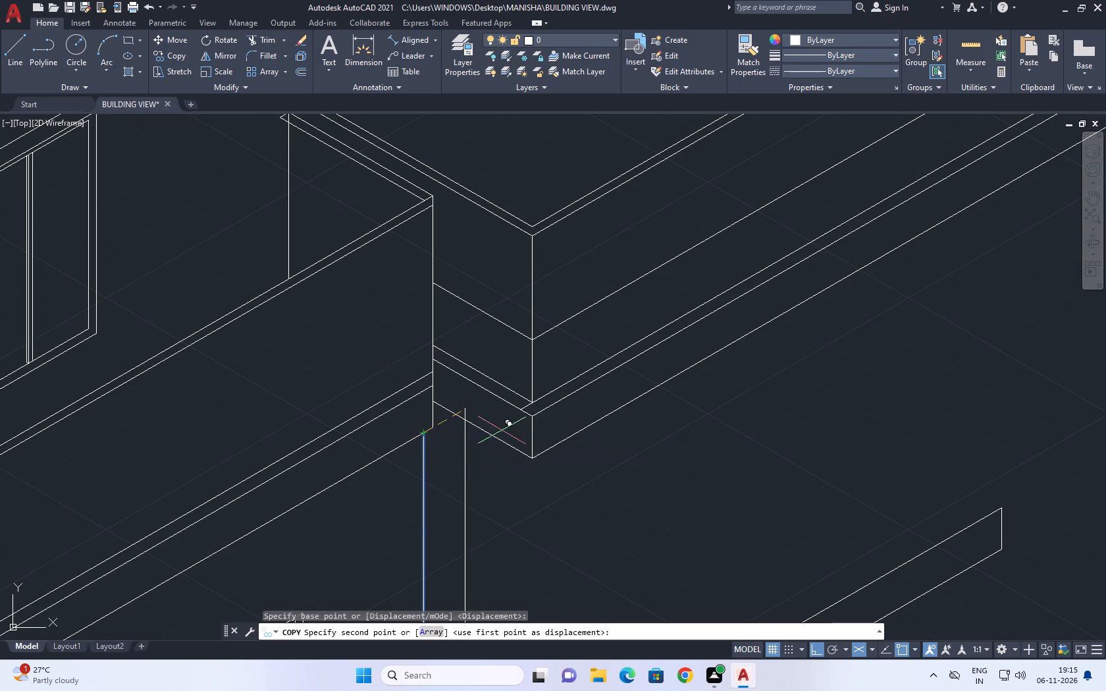
{"action": "left_click", "coordinate": [550, 360]}
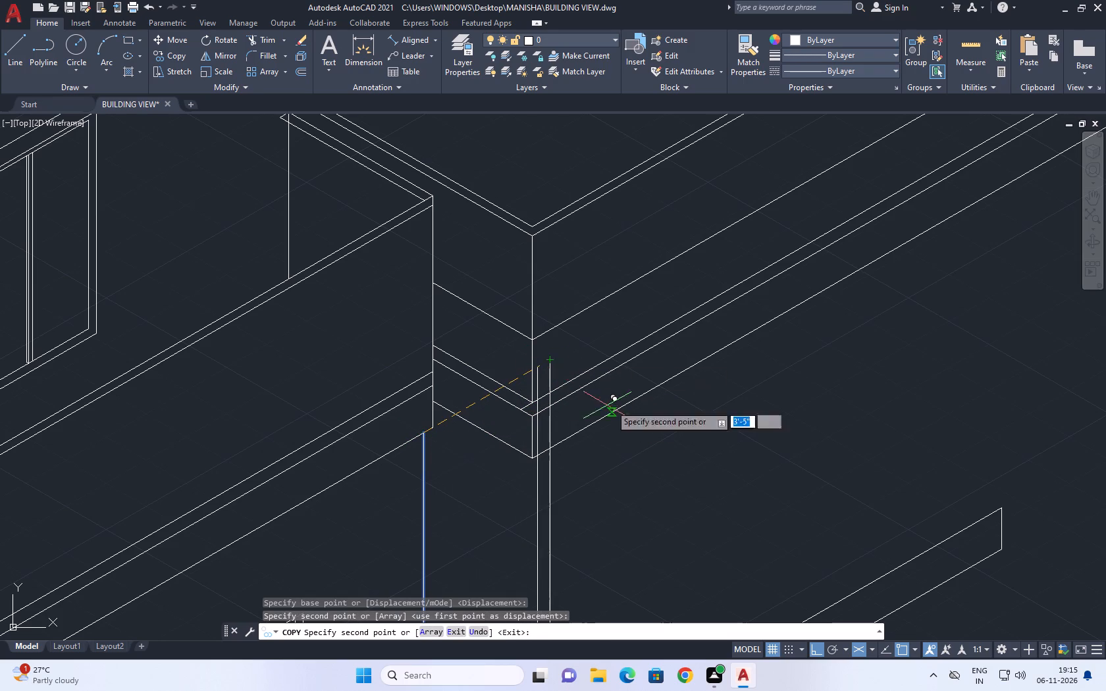
{"action": "right_click", "coordinate": [629, 307]}
{"action": "left_click", "coordinate": [678, 331]}
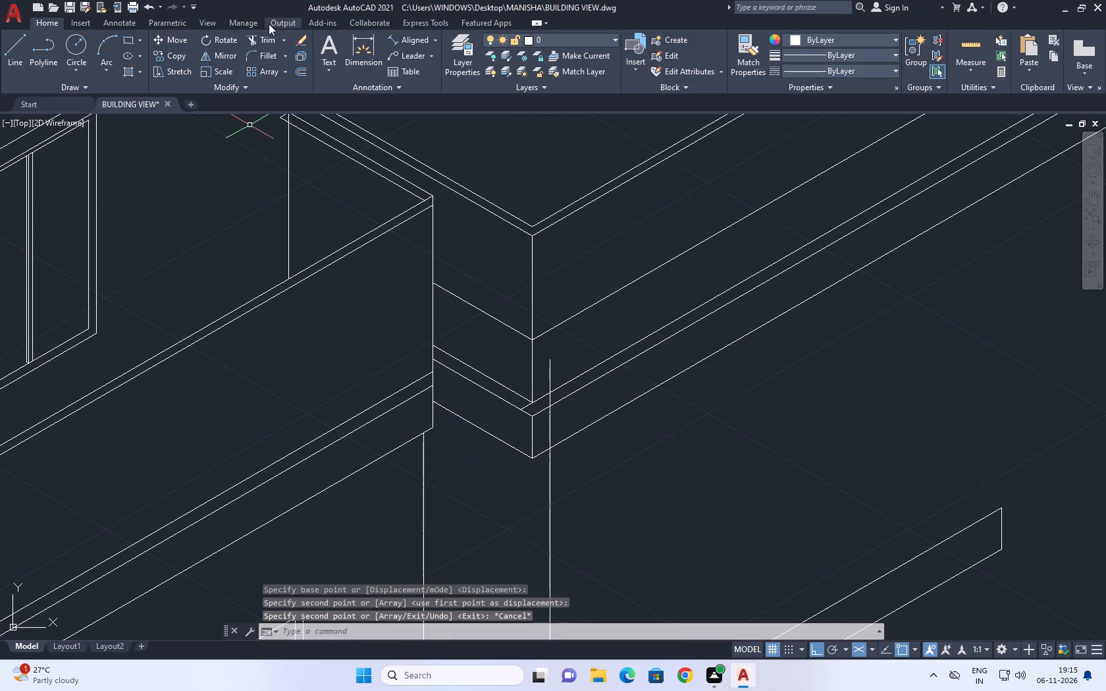
Trim the copied vertical line where it crosses the side extension's face, keeping only the part below the extension's bottom edge.
{"action": "left_click", "coordinate": [262, 40]}
{"action": "left_click", "coordinate": [550, 371]}
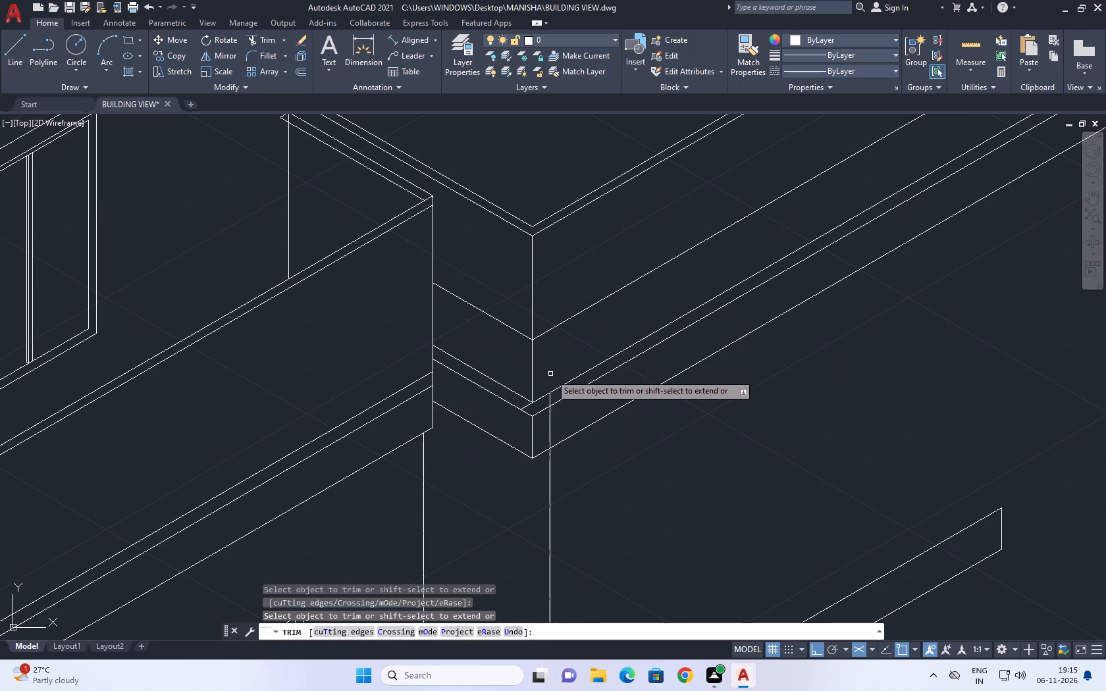
{"action": "scroll", "coordinate": [553, 423], "scroll_direction": "up", "scroll_amount": 1}
{"action": "left_click", "coordinate": [547, 387]}
{"action": "left_click", "coordinate": [544, 429]}
{"action": "left_click", "coordinate": [567, 415]}
{"action": "right_click", "coordinate": [604, 396]}
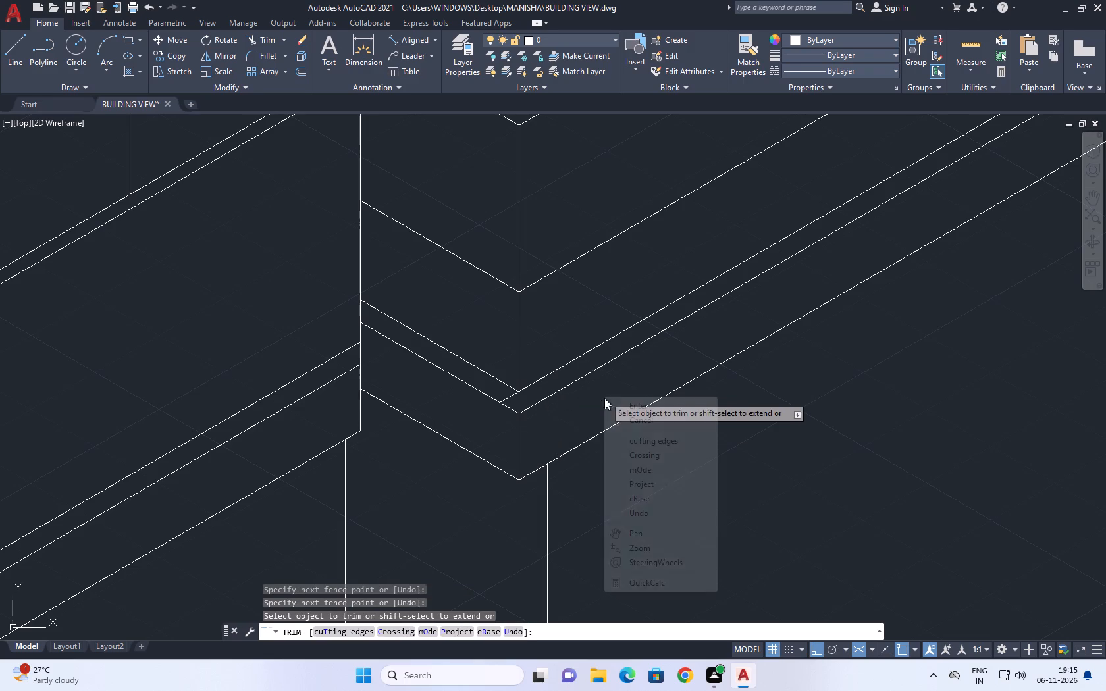
{"action": "left_click", "coordinate": [629, 413]}
Trim the copied vertical line's lower end so it stops at the top edge of the low base strip.
{"action": "scroll", "coordinate": [595, 409], "scroll_direction": "down", "scroll_amount": 5}
{"action": "scroll", "coordinate": [592, 472], "scroll_direction": "up", "scroll_amount": 2}
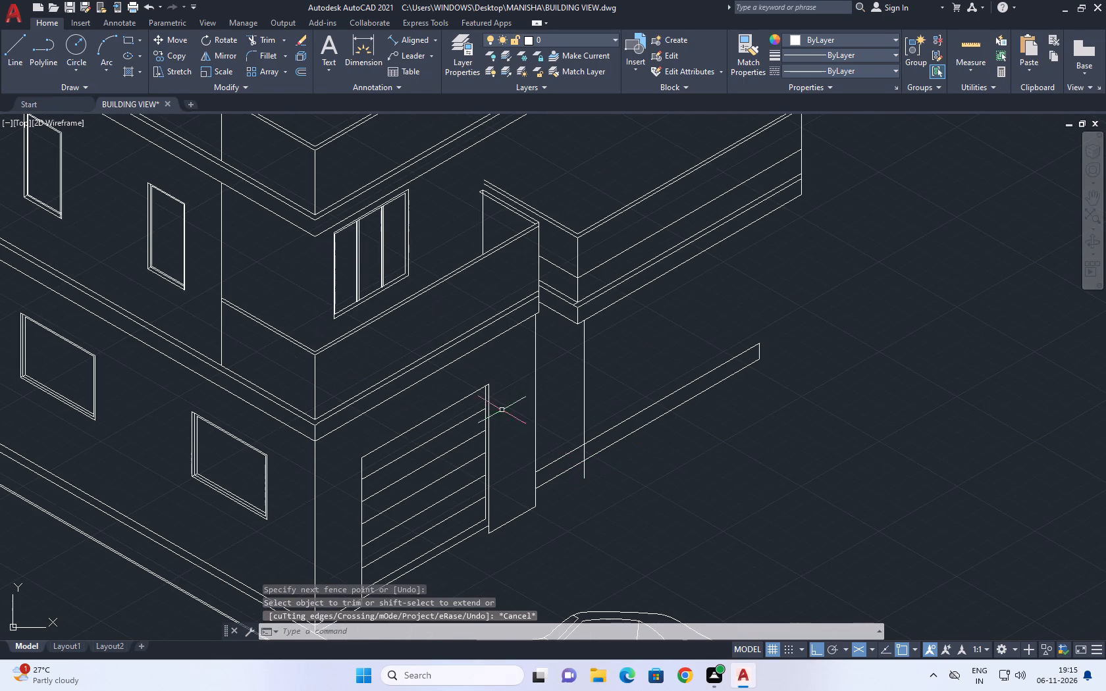
{"action": "left_click", "coordinate": [259, 39]}
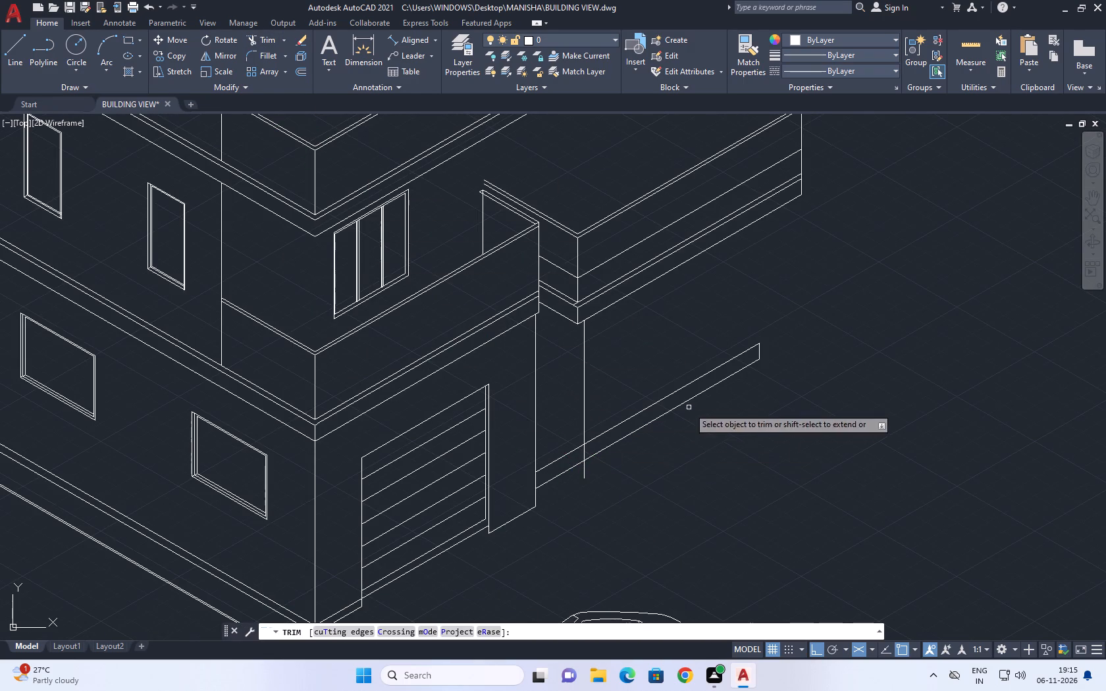
{"action": "scroll", "coordinate": [565, 469], "scroll_direction": "up", "scroll_amount": 2}
{"action": "left_click", "coordinate": [627, 422]}
{"action": "left_click", "coordinate": [600, 432]}
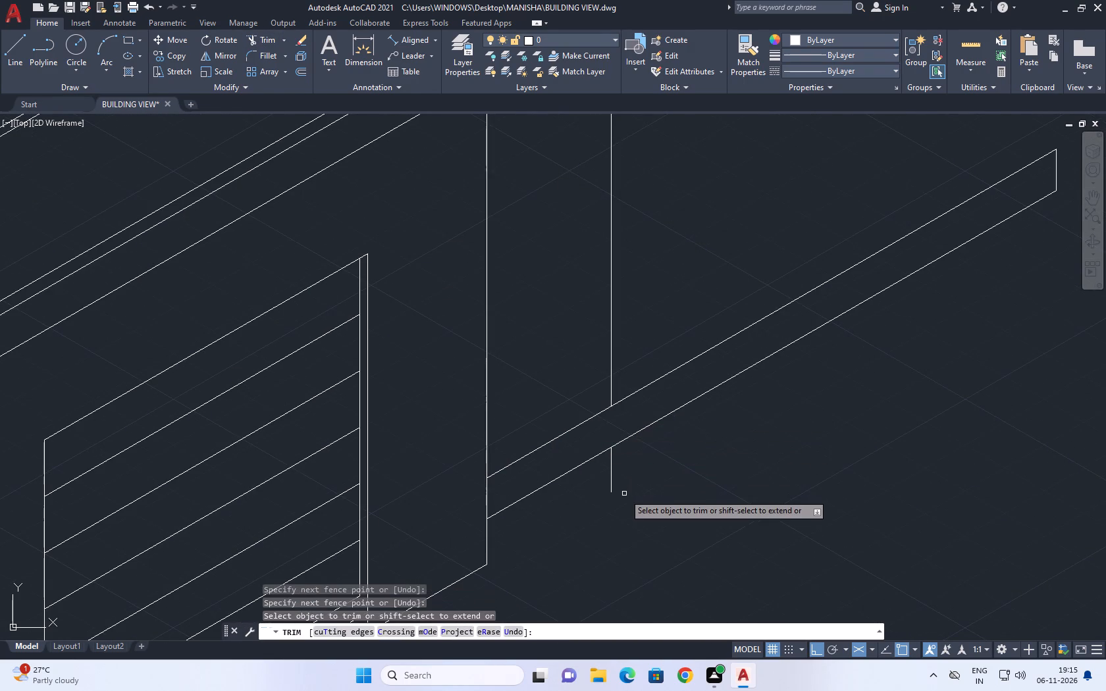
{"action": "left_click", "coordinate": [624, 461]}
{"action": "left_click_drag", "start_coordinate": [576, 490], "coordinate": [573, 499]}
{"action": "right_click", "coordinate": [721, 496]}
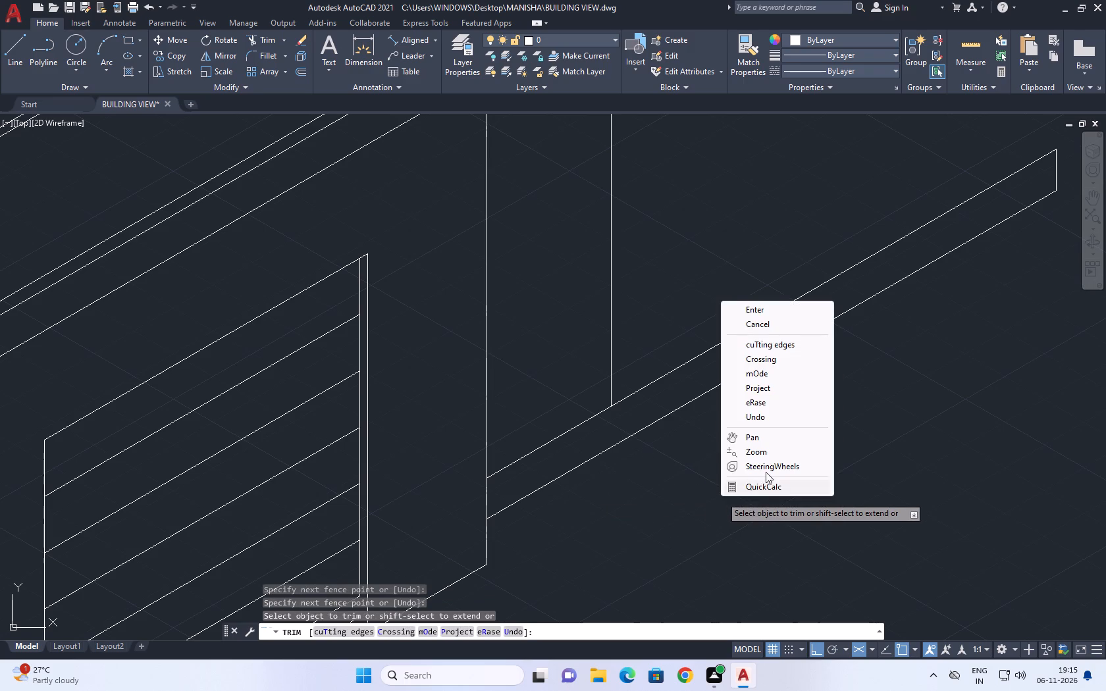
{"action": "left_click", "coordinate": [771, 326]}
Move the trimmed vertical line toward the garage so its upper end meets the bottom edge of the side extension's short return face.
{"action": "scroll", "coordinate": [587, 405], "scroll_direction": "down", "scroll_amount": 3}
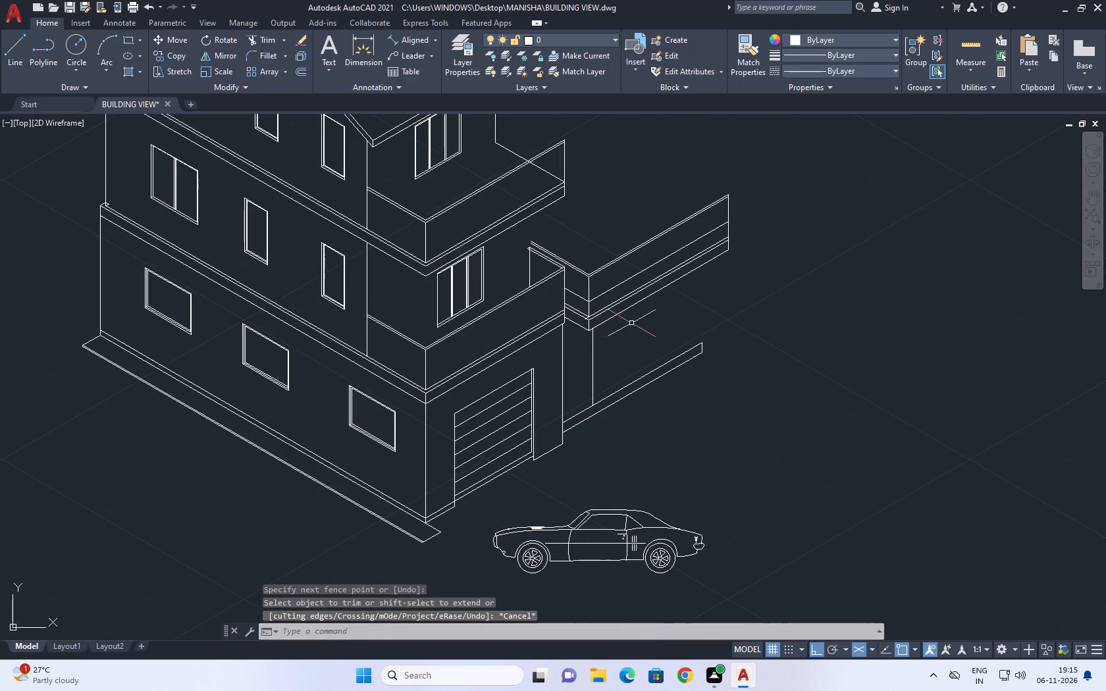
{"action": "scroll", "coordinate": [600, 389], "scroll_direction": "up", "scroll_amount": 1}
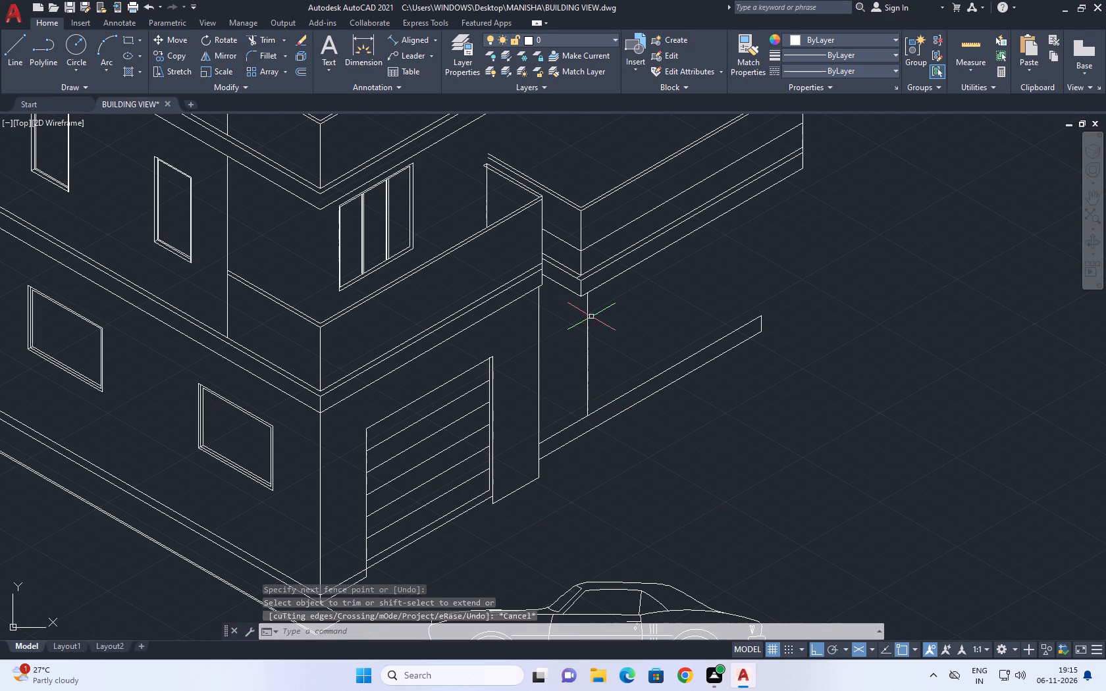
{"action": "middle_click_drag", "start_coordinate": [577, 299], "coordinate": [566, 395]}
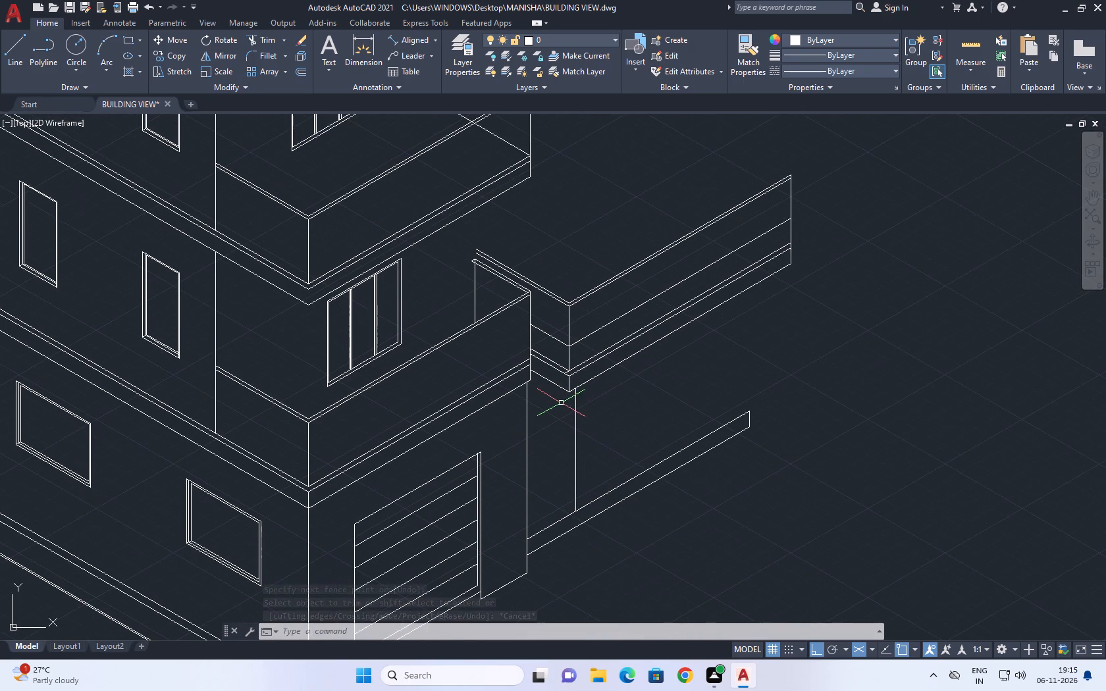
{"action": "left_click", "coordinate": [574, 426]}
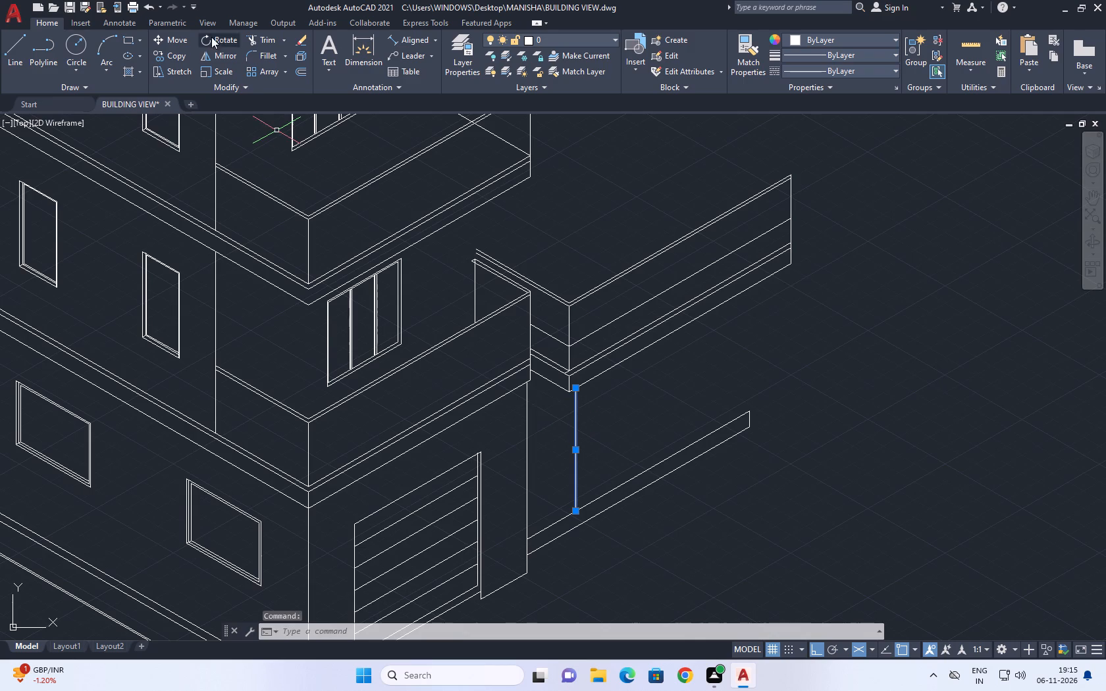
{"action": "left_click", "coordinate": [179, 38]}
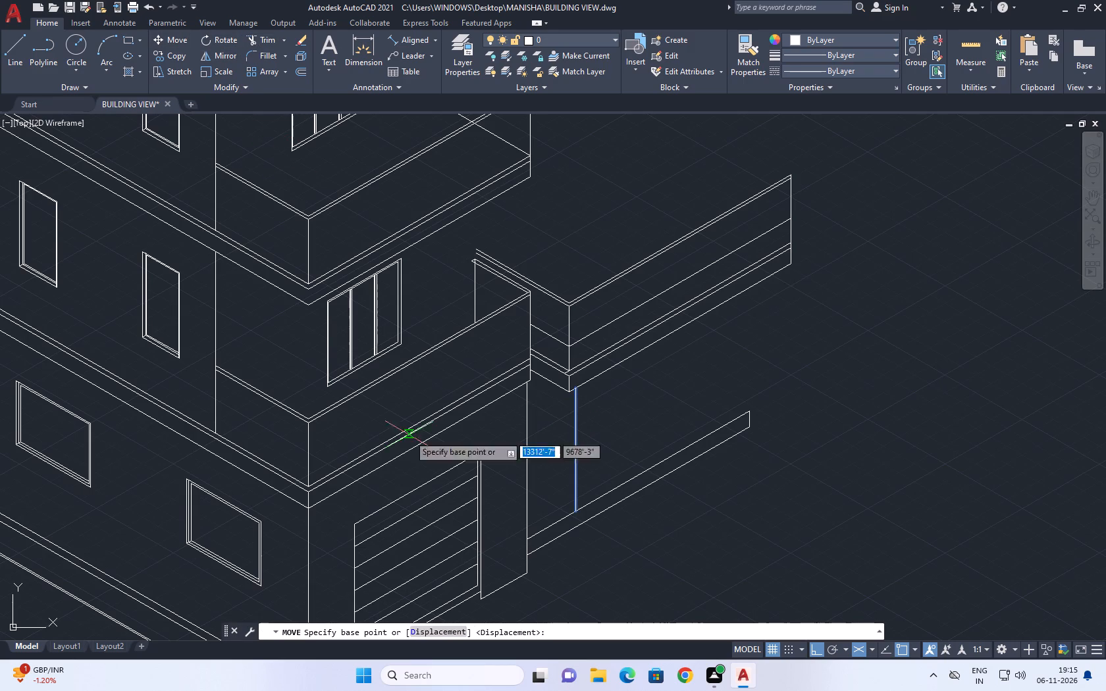
{"action": "left_click", "coordinate": [578, 390]}
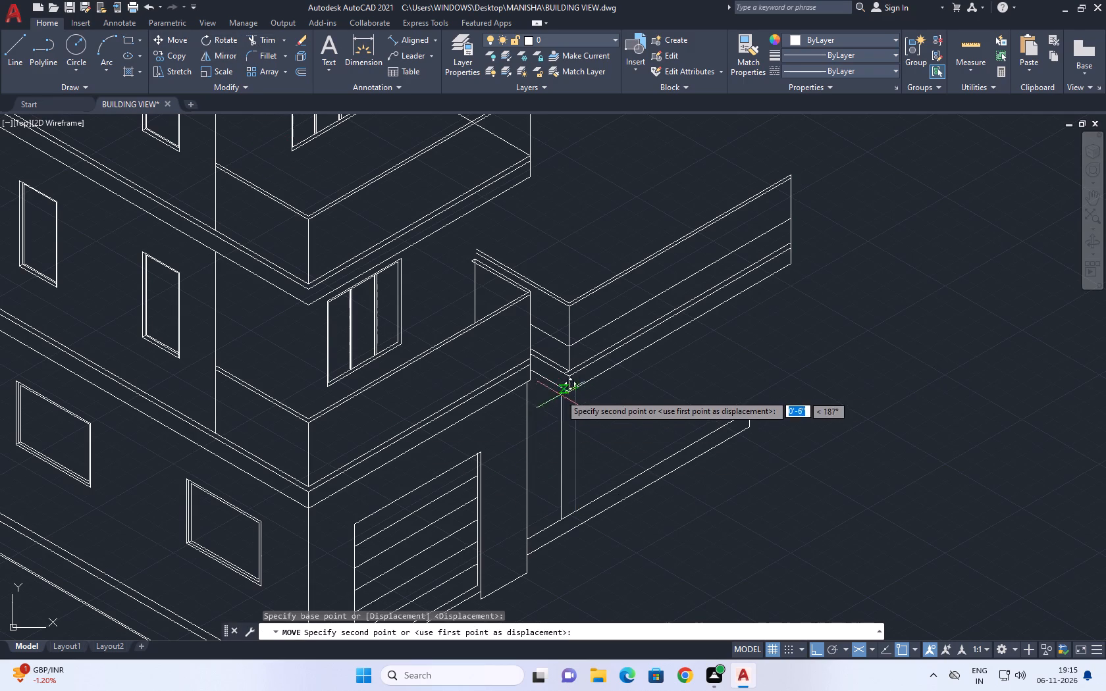
{"action": "left_click", "coordinate": [552, 383]}
Extend the moved vertical line down to the top edge of the low base strip.
{"action": "middle_click_drag", "start_coordinate": [583, 505], "coordinate": [583, 511]}
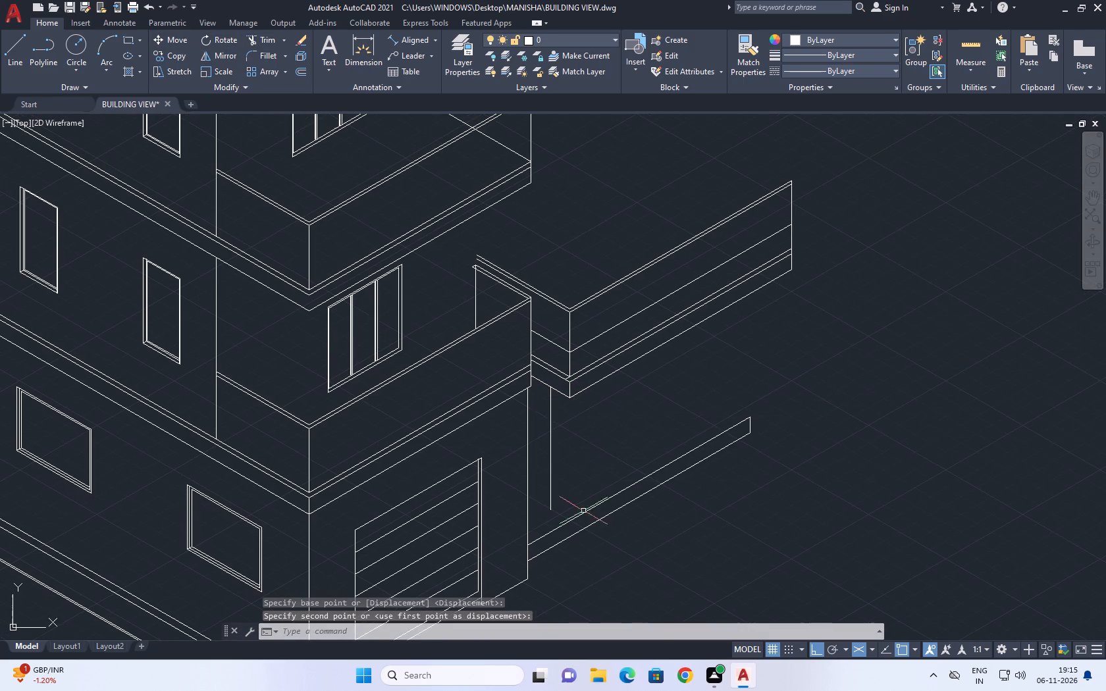
{"action": "key", "text": "e"}
{"action": "key", "text": "x"}
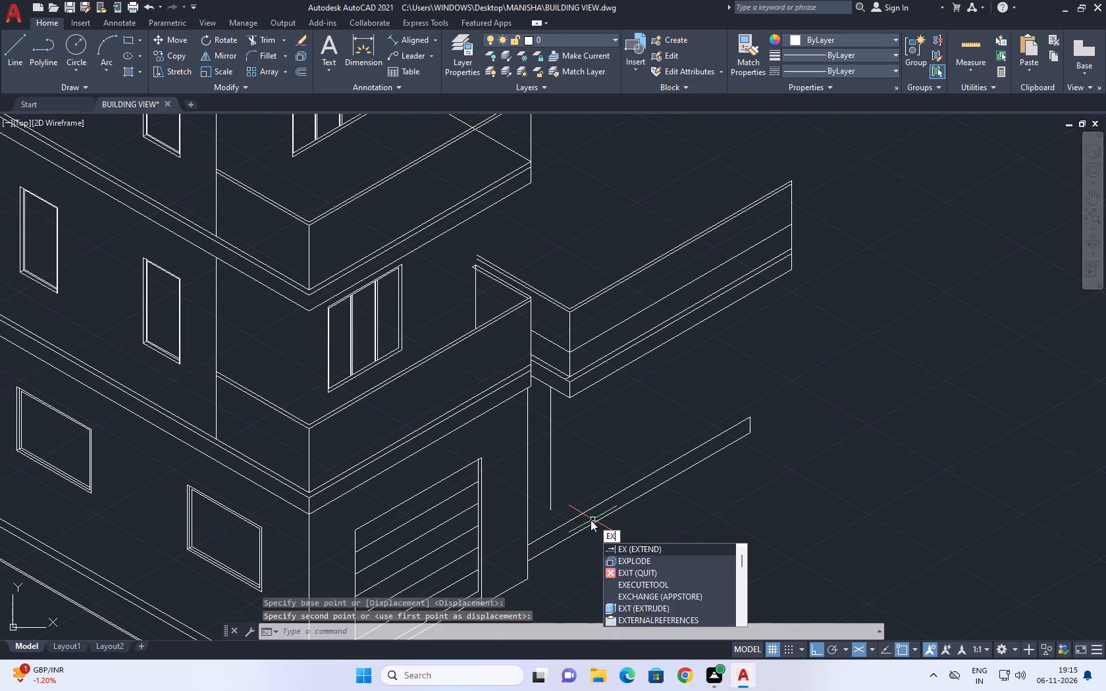
{"action": "key", "text": "space"}
{"action": "left_click", "coordinate": [549, 502]}
{"action": "left_click", "coordinate": [560, 486]}
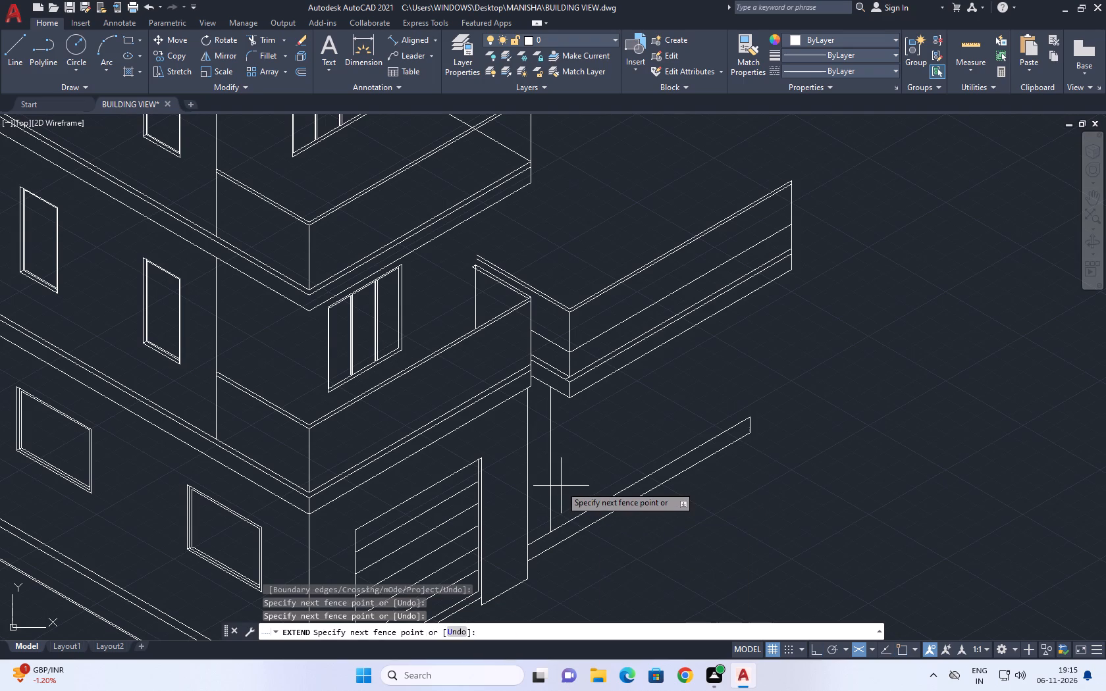
{"action": "key", "text": "Escape"}
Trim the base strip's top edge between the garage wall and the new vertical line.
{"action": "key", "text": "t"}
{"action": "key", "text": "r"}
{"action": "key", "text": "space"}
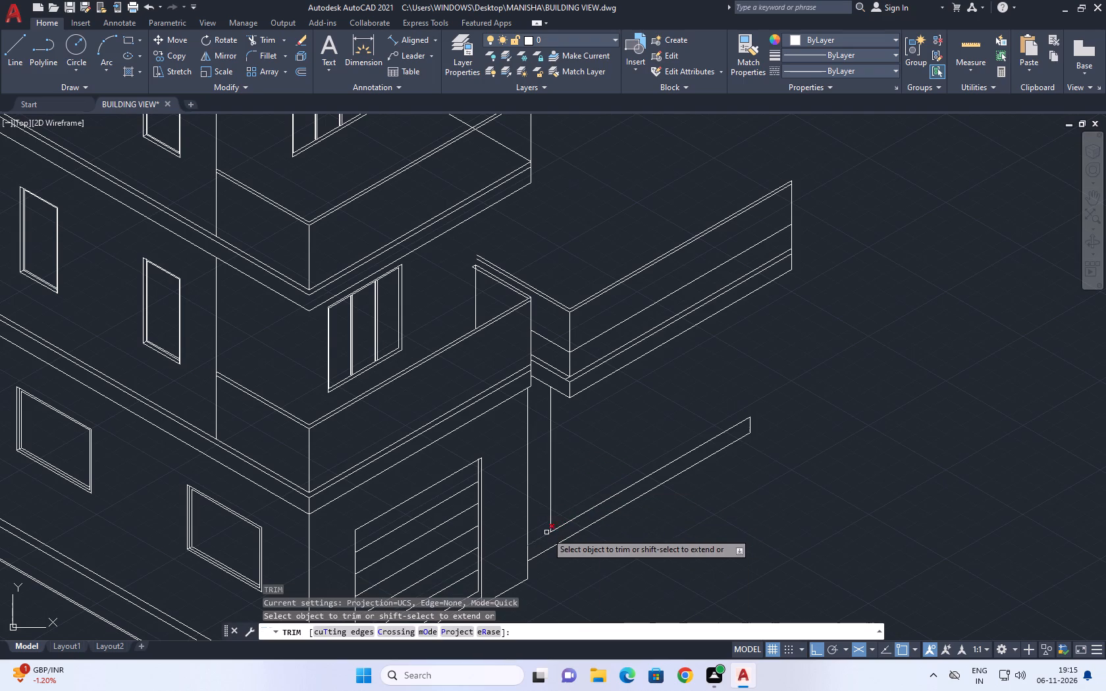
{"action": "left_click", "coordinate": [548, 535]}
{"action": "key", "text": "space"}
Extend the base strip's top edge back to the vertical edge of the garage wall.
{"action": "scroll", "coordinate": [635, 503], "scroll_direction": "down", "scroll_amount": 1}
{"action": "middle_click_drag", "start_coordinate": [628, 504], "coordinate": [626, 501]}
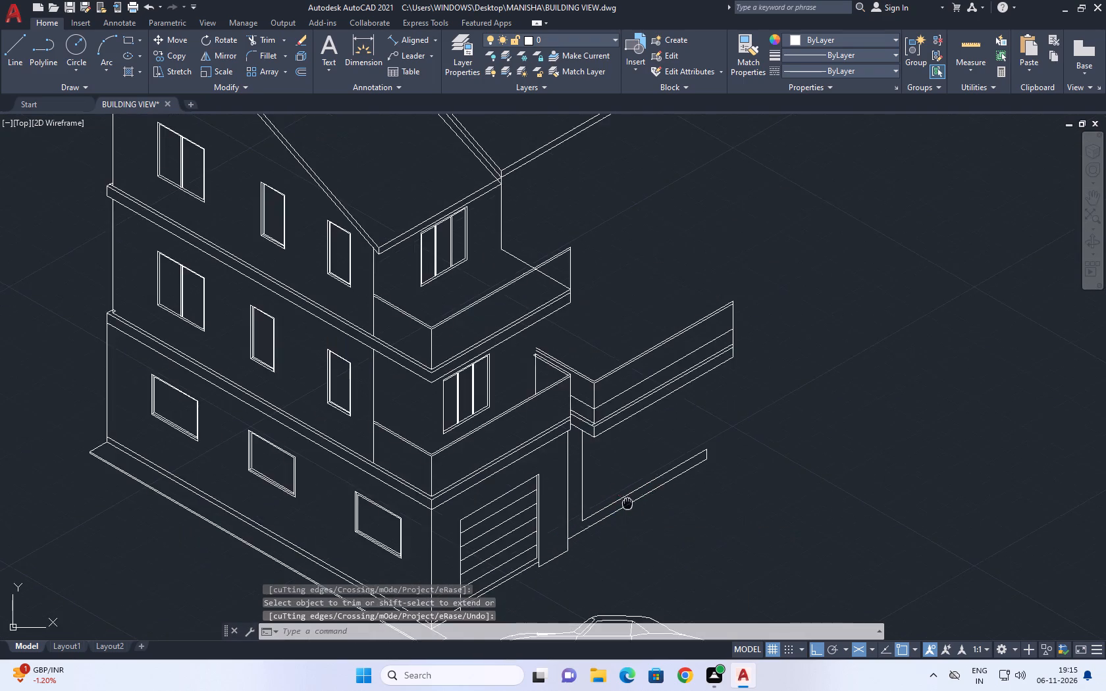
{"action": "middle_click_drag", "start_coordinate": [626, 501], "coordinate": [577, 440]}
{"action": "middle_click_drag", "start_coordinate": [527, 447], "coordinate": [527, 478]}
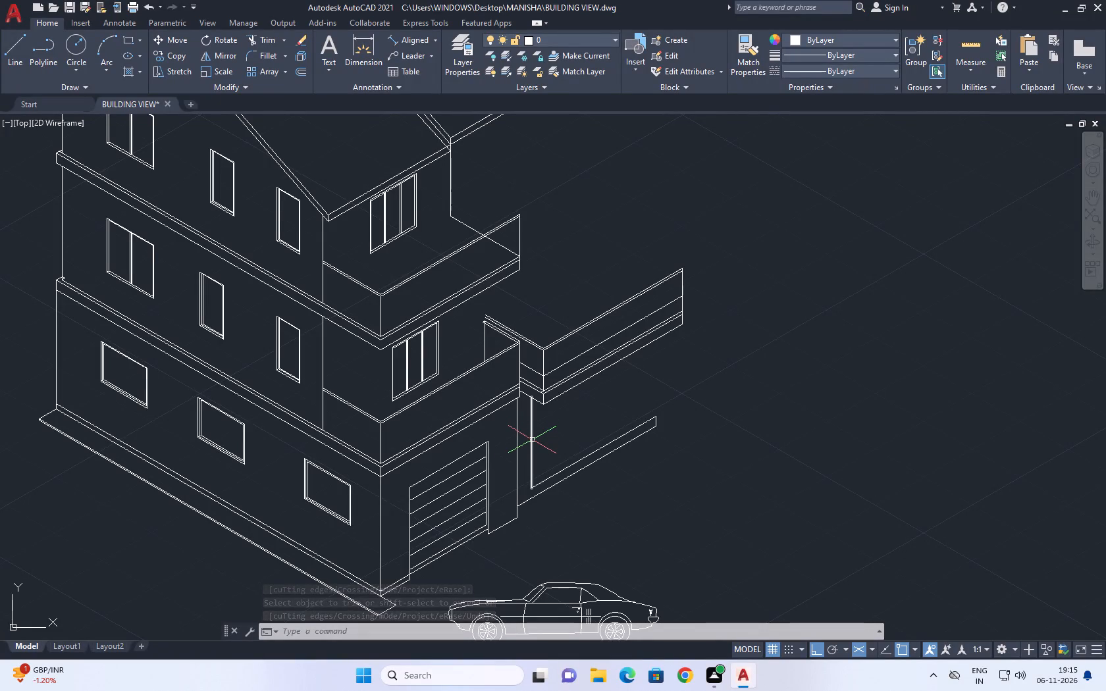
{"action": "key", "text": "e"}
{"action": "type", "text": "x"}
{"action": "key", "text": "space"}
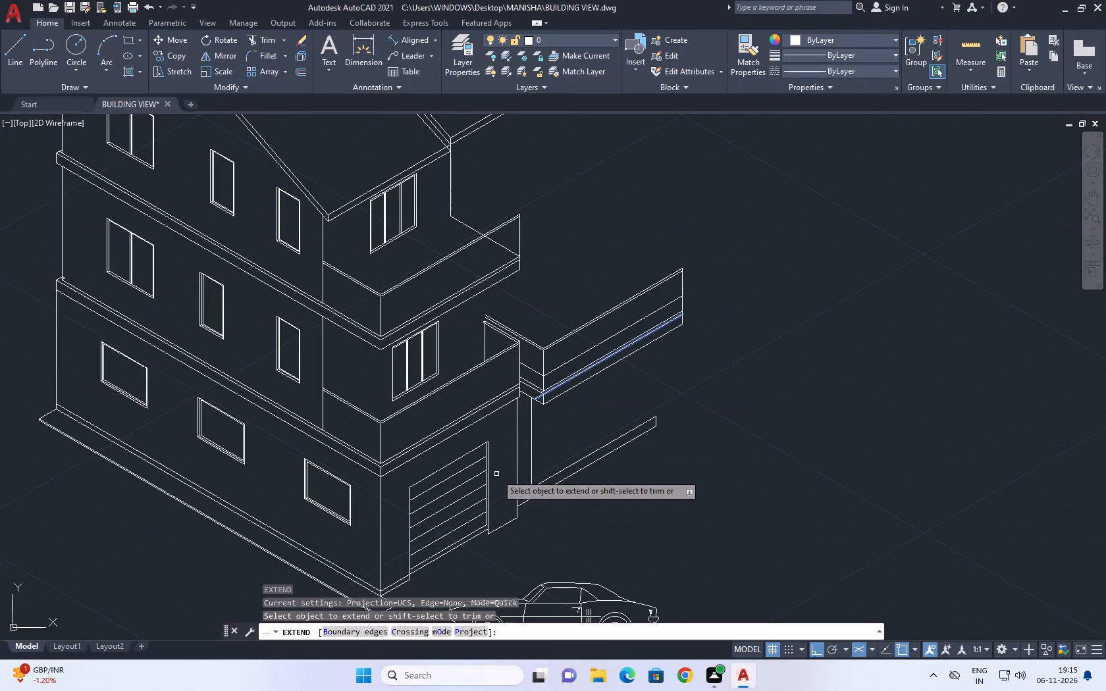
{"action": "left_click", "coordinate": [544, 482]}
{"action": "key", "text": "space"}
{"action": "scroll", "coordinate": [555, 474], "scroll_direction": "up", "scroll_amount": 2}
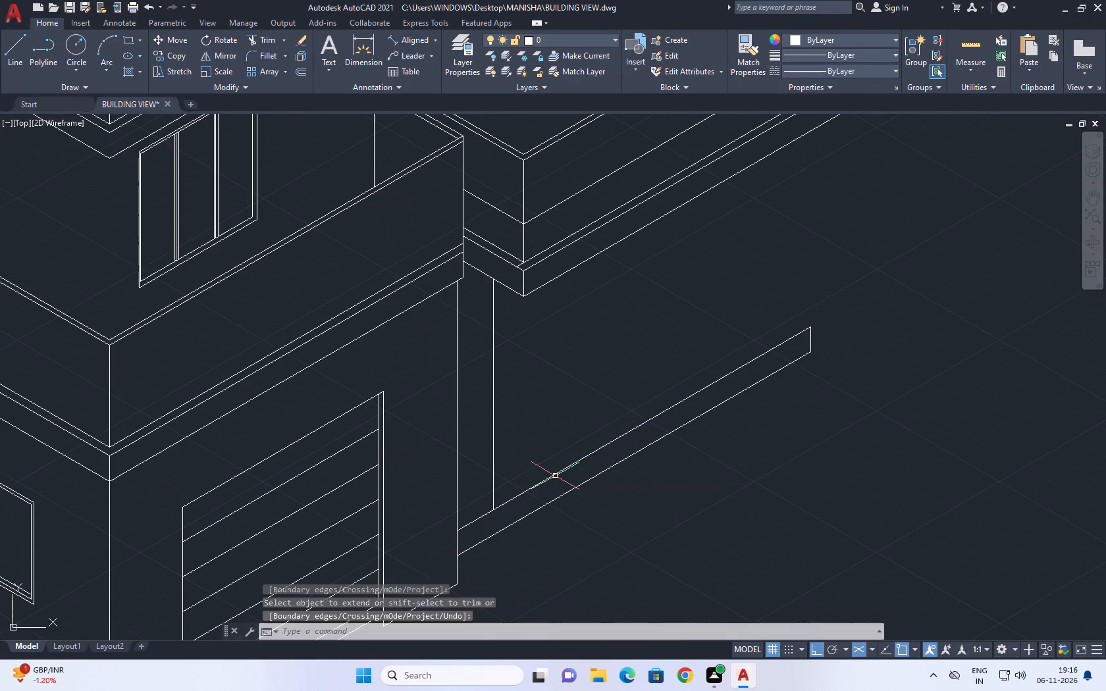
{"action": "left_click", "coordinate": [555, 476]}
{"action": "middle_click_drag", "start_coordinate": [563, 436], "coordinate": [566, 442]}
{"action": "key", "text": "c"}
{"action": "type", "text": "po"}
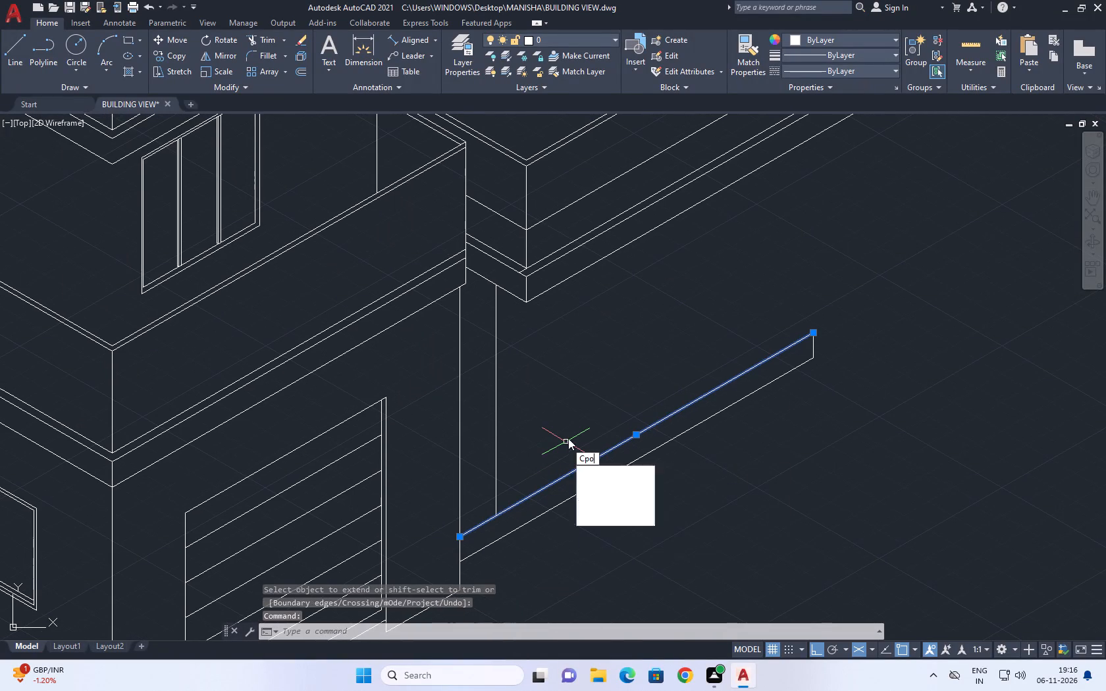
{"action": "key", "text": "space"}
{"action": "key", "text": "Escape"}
Copy the low base strip's top edge straight up in the right isoplane, at distances of 2' and 1'.
{"action": "left_click", "coordinate": [577, 471]}
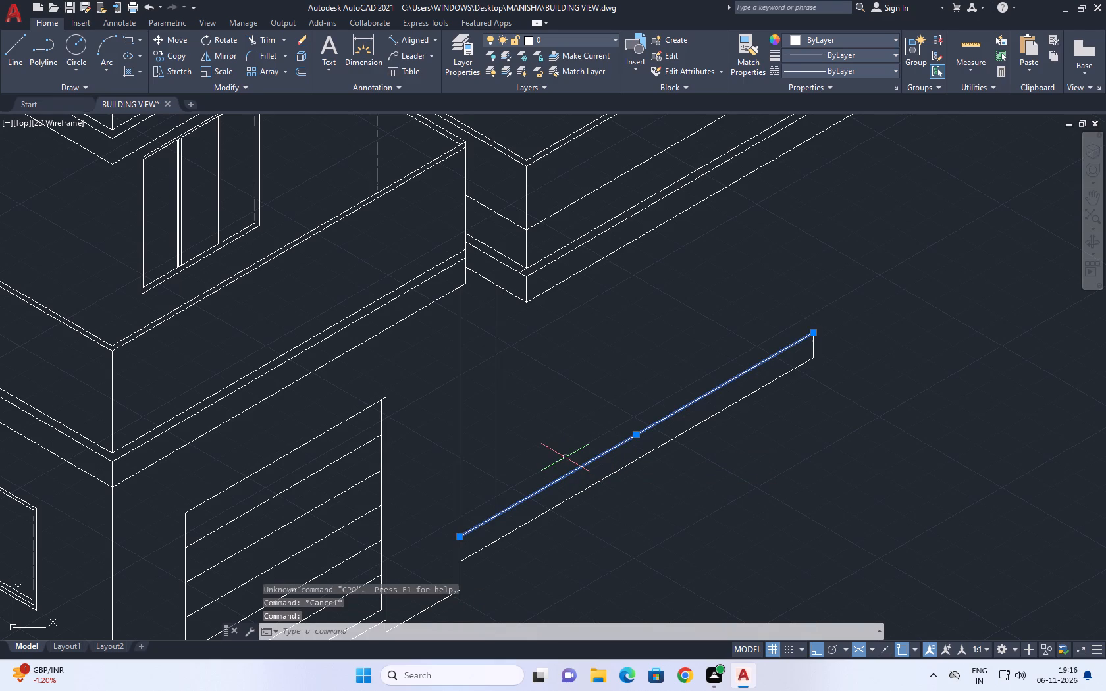
{"action": "type", "text": "co"}
{"action": "key", "text": "space"}
{"action": "left_click", "coordinate": [566, 463]}
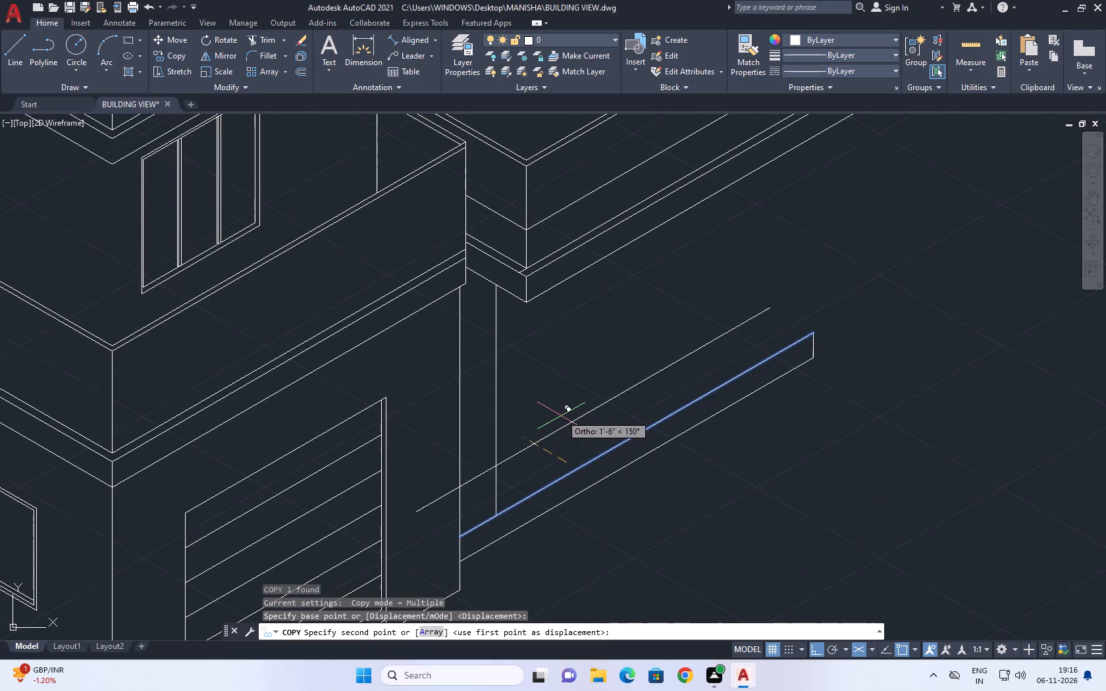
{"action": "key", "text": "F5"}
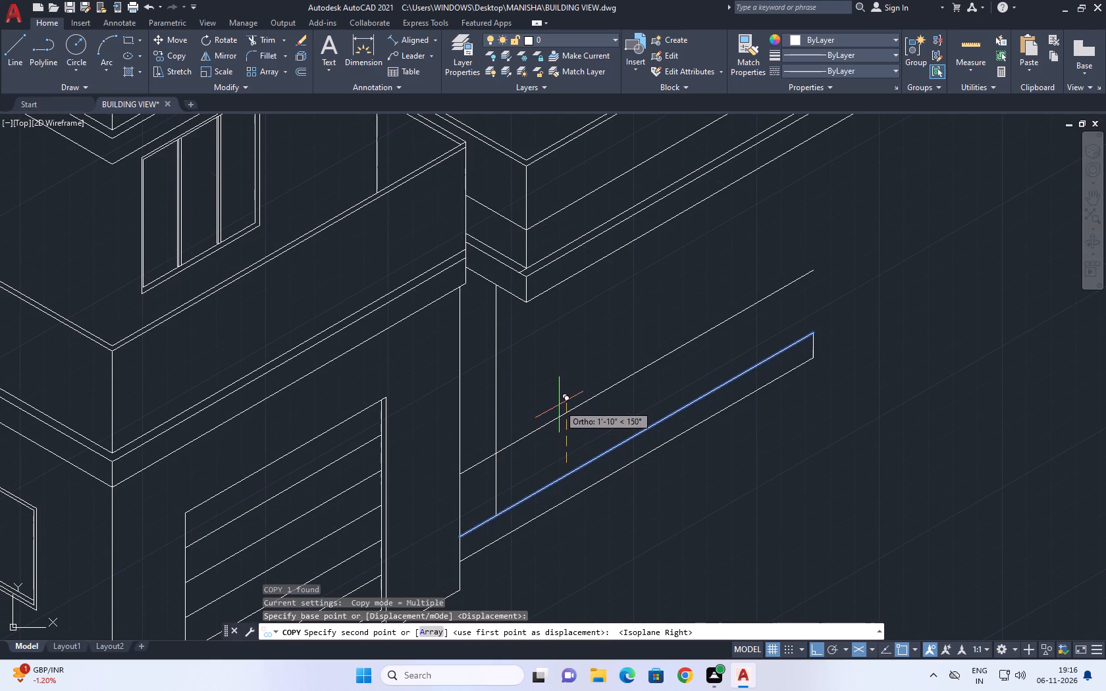
{"action": "key", "text": "2"}
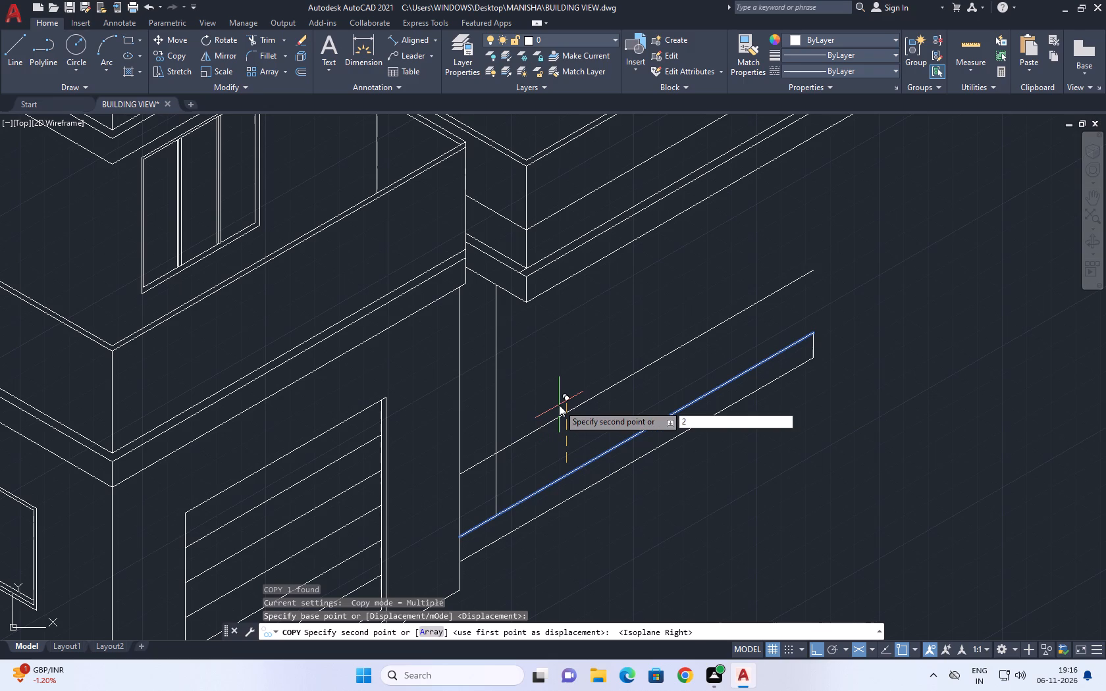
{"action": "key", "text": "apostrophe"}
{"action": "key", "text": "Return"}
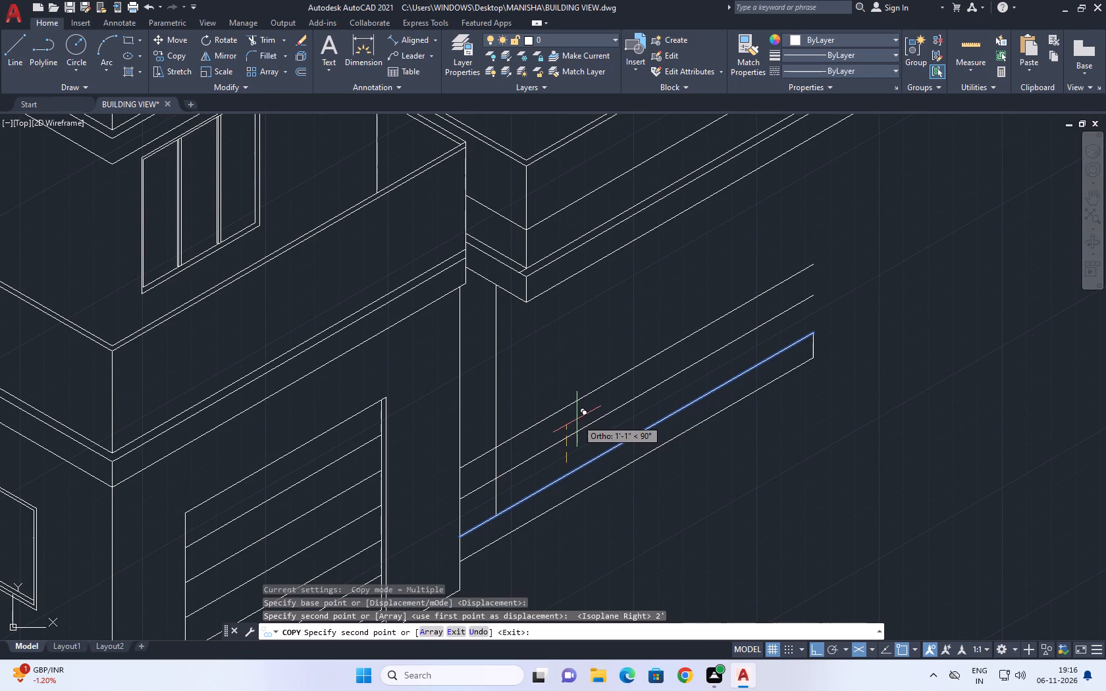
{"action": "type", "text": "1'"}
{"action": "key", "text": "Return"}
{"action": "key", "text": "space"}
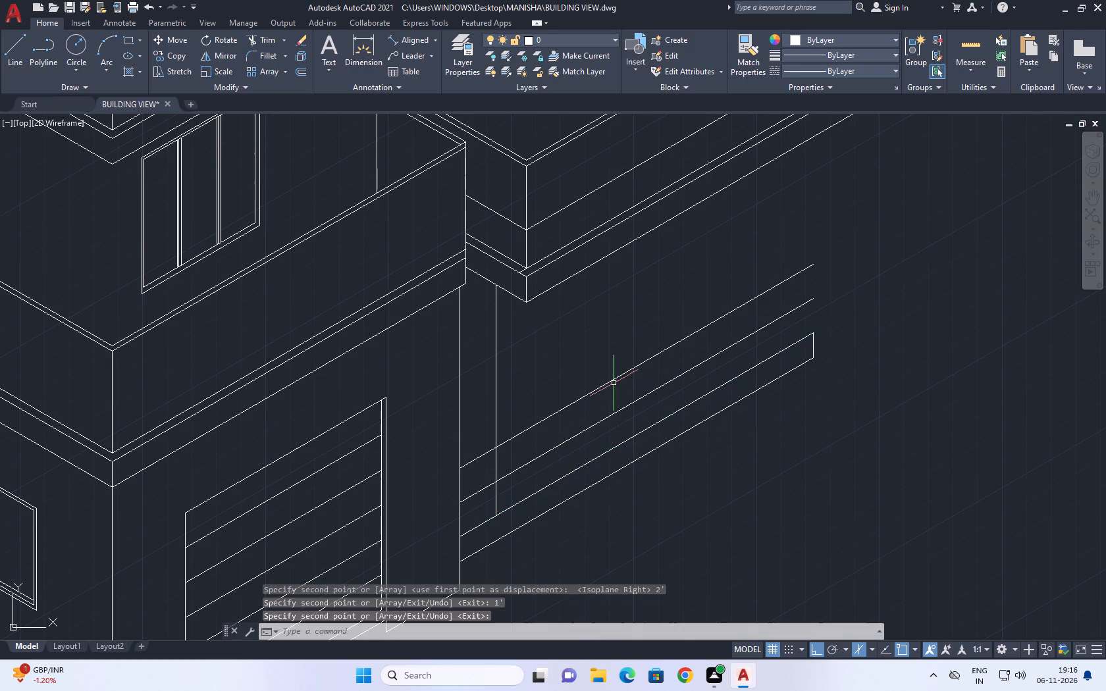
Erase the upper of the two copied lines above the base strip, the one at 2'.
{"action": "left_click", "coordinate": [611, 383]}
{"action": "key", "text": "Delete"}
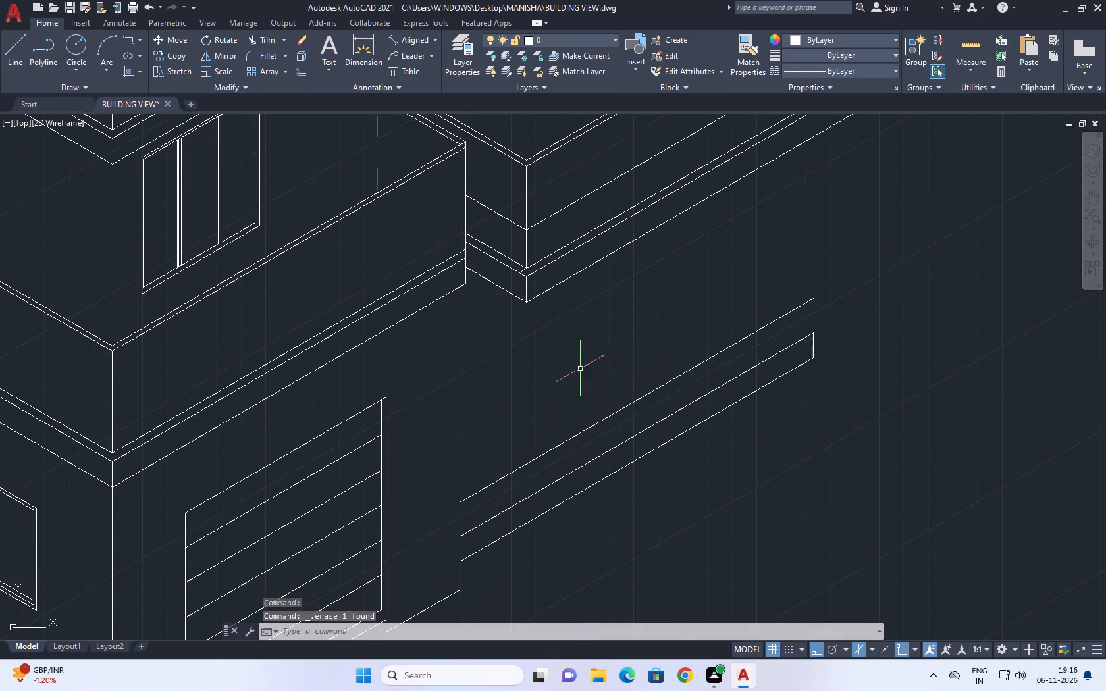
Trim the remaining copied line and the vertical line beneath the extension so they meet in a clean corner.
{"action": "middle_click_drag", "start_coordinate": [472, 487], "coordinate": [504, 484]}
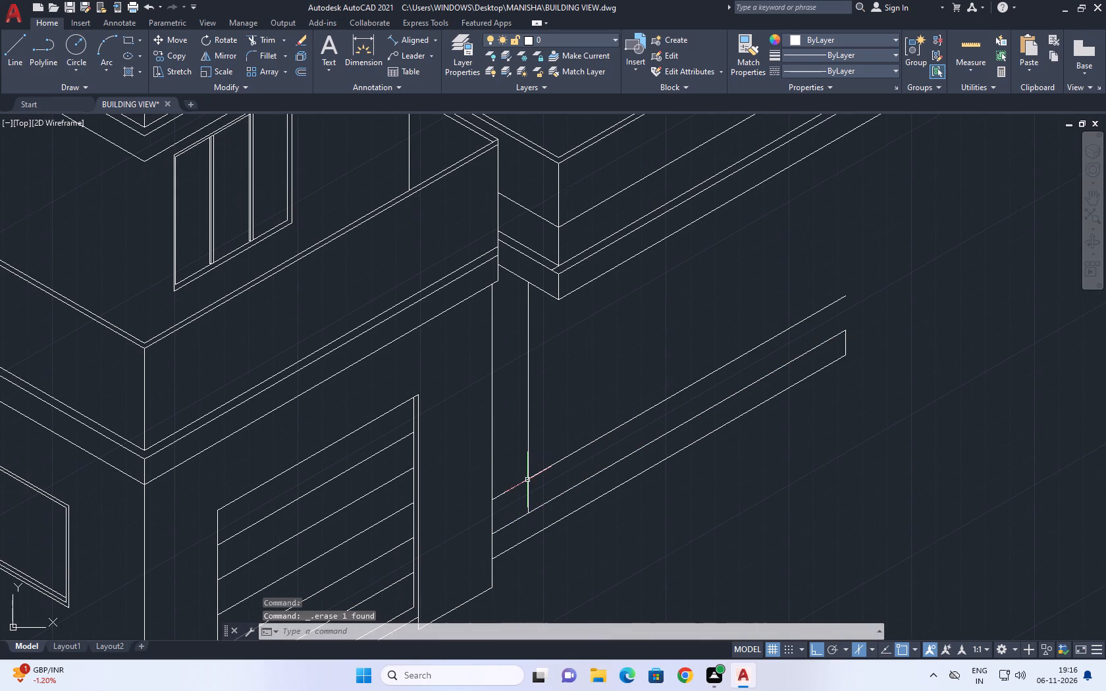
{"action": "type", "text": "tr"}
{"action": "key", "text": "space"}
{"action": "scroll", "coordinate": [525, 503], "scroll_direction": "up", "scroll_amount": 1}
{"action": "left_click", "coordinate": [499, 469]}
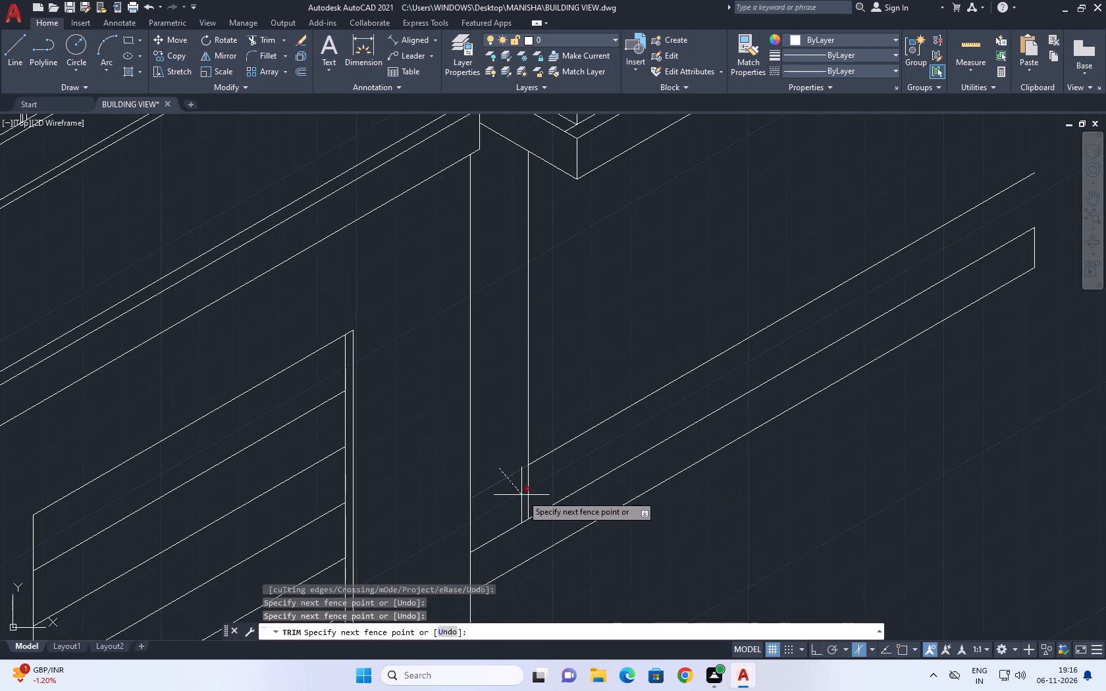
{"action": "left_click", "coordinate": [539, 493]}
{"action": "scroll", "coordinate": [565, 446], "scroll_direction": "down", "scroll_amount": 3}
{"action": "key", "text": "space"}
Draw a vertical line from the base strip's outer end straight up past the top of the extension.
{"action": "scroll", "coordinate": [703, 368], "scroll_direction": "up", "scroll_amount": 1}
{"action": "middle_click_drag", "start_coordinate": [608, 361], "coordinate": [627, 415]}
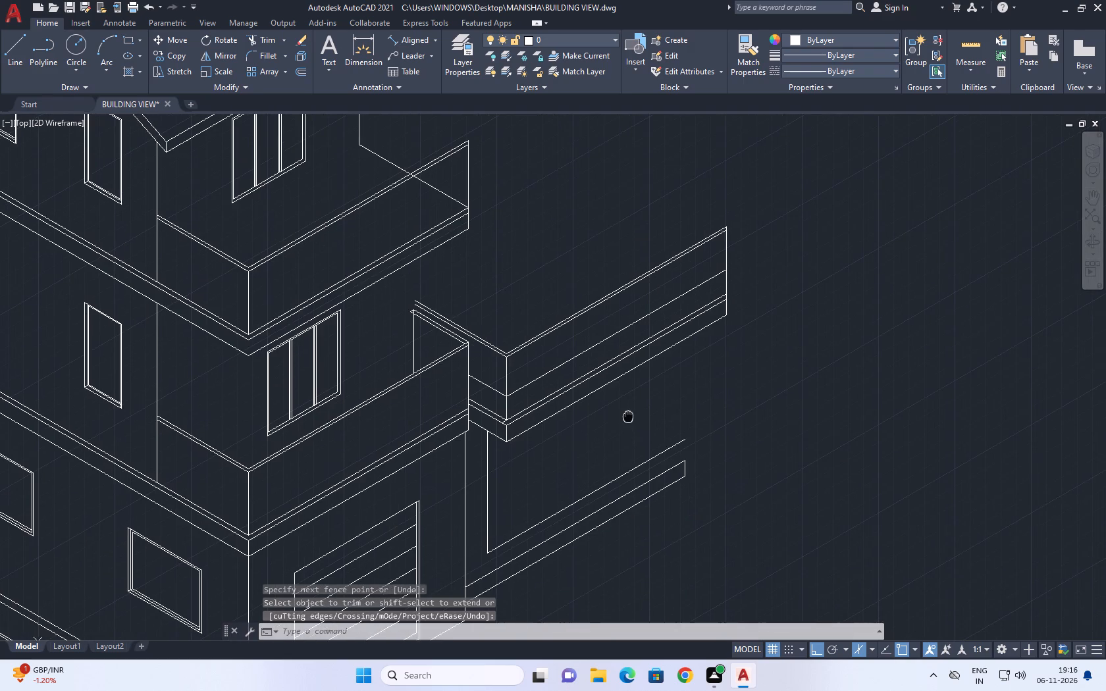
{"action": "key", "text": "l"}
{"action": "key", "text": "space"}
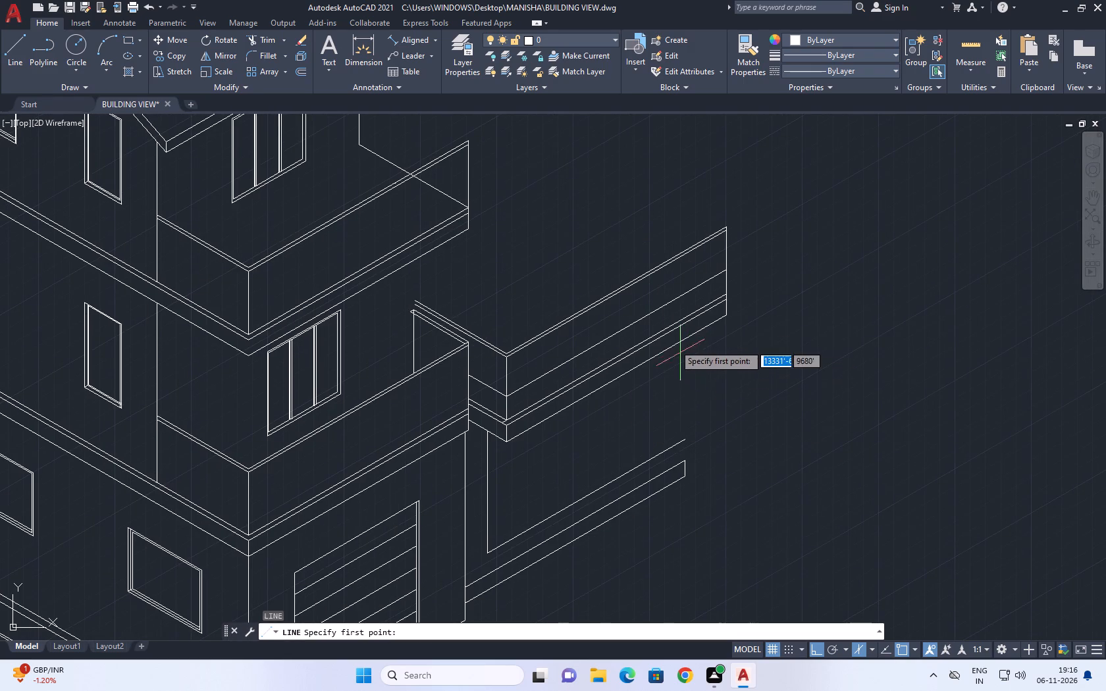
{"action": "scroll", "coordinate": [666, 332], "scroll_direction": "down", "scroll_amount": 1}
{"action": "middle_click_drag", "start_coordinate": [652, 277], "coordinate": [666, 370]}
{"action": "scroll", "coordinate": [705, 432], "scroll_direction": "up", "scroll_amount": 1}
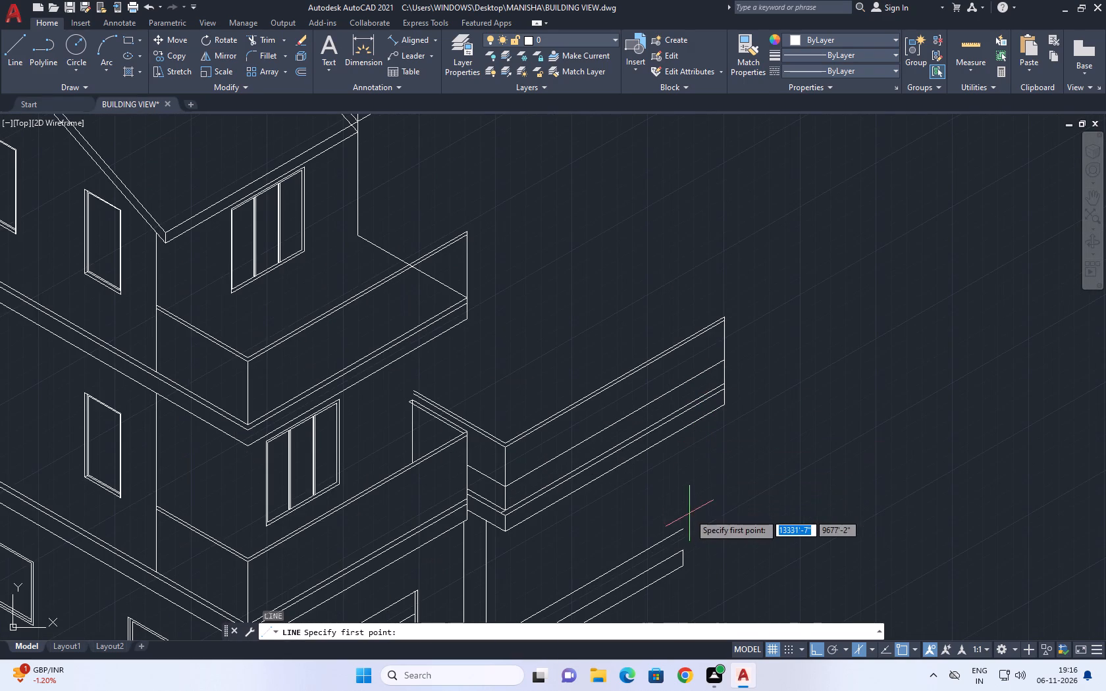
{"action": "middle_click_drag", "start_coordinate": [673, 561], "coordinate": [668, 484]}
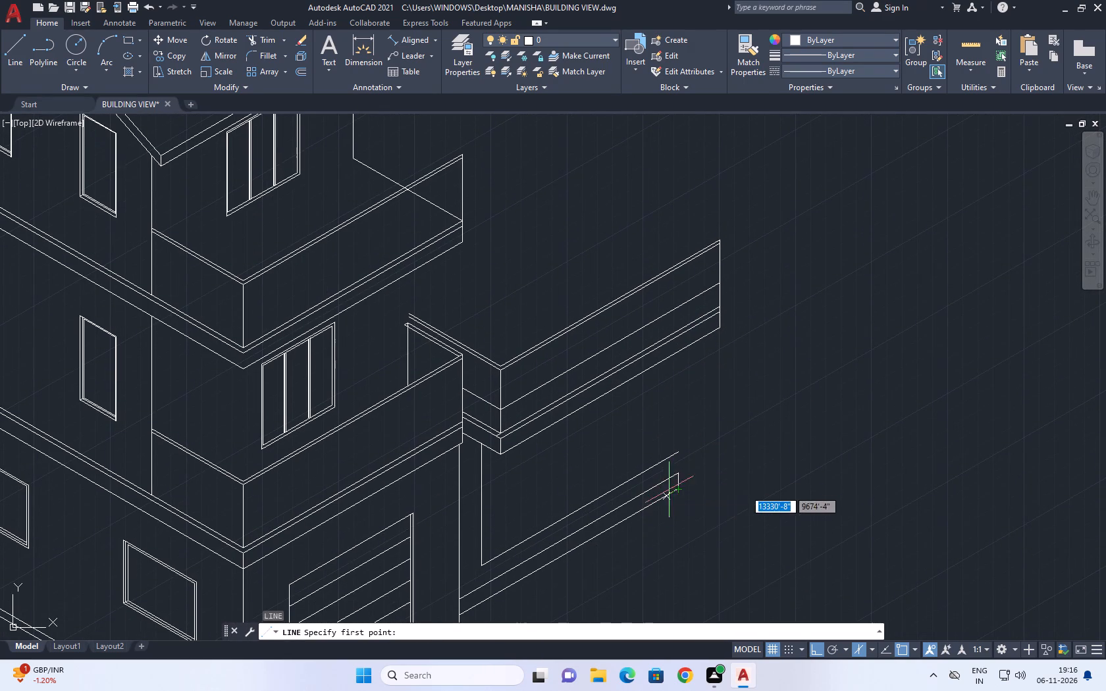
{"action": "left_click", "coordinate": [675, 474]}
{"action": "left_click", "coordinate": [623, 180]}
{"action": "key", "text": "space"}
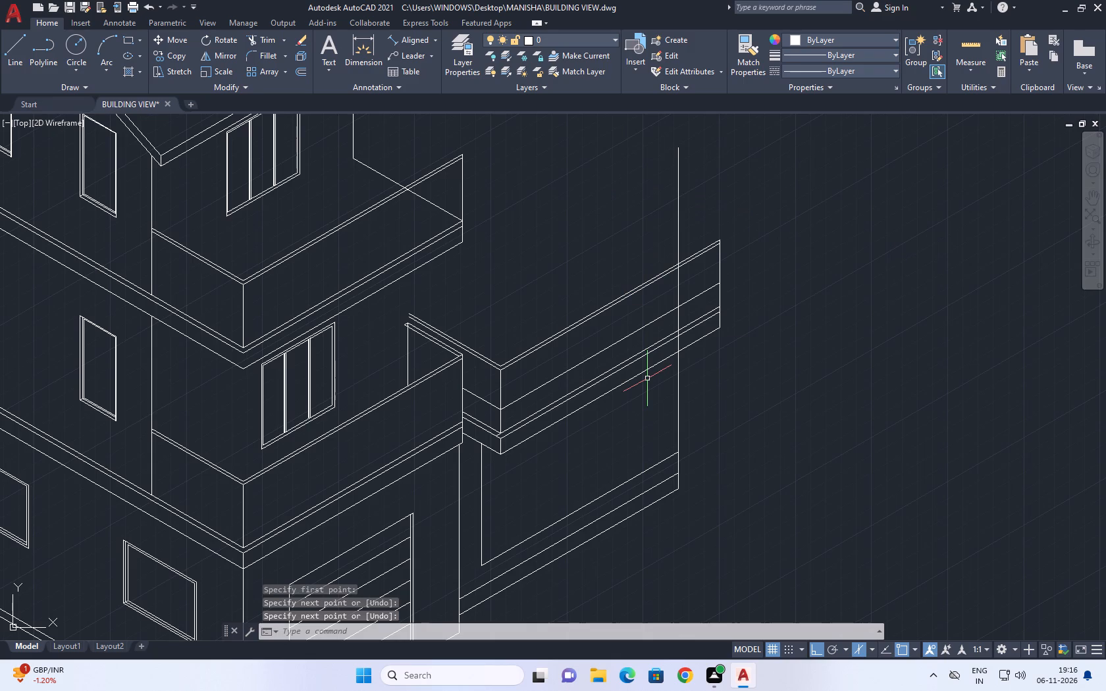
Trim the new vertical line where it crosses the bands and parapet of the side extension.
{"action": "type", "text": "tr"}
{"action": "key", "text": "space"}
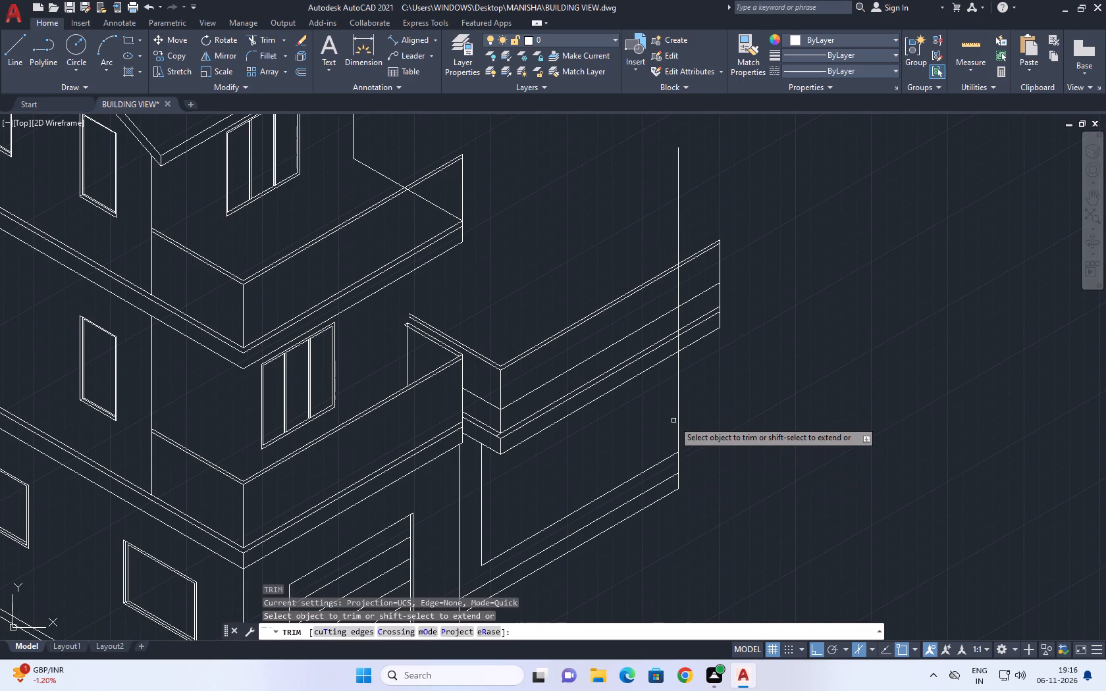
{"action": "middle_click_drag", "start_coordinate": [664, 412], "coordinate": [670, 438]}
{"action": "scroll", "coordinate": [684, 358], "scroll_direction": "up", "scroll_amount": 2}
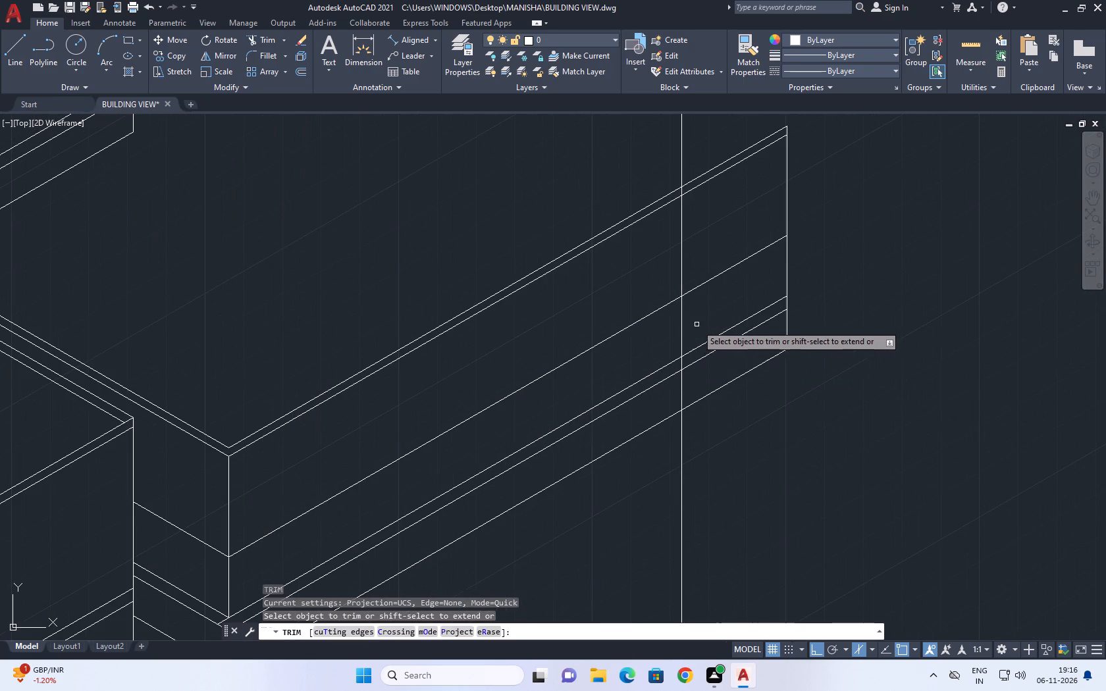
{"action": "left_click", "coordinate": [697, 324]}
{"action": "left_click", "coordinate": [652, 345]}
{"action": "left_click", "coordinate": [685, 390]}
{"action": "left_click", "coordinate": [671, 401]}
{"action": "scroll", "coordinate": [681, 375], "scroll_direction": "up", "scroll_amount": 2}
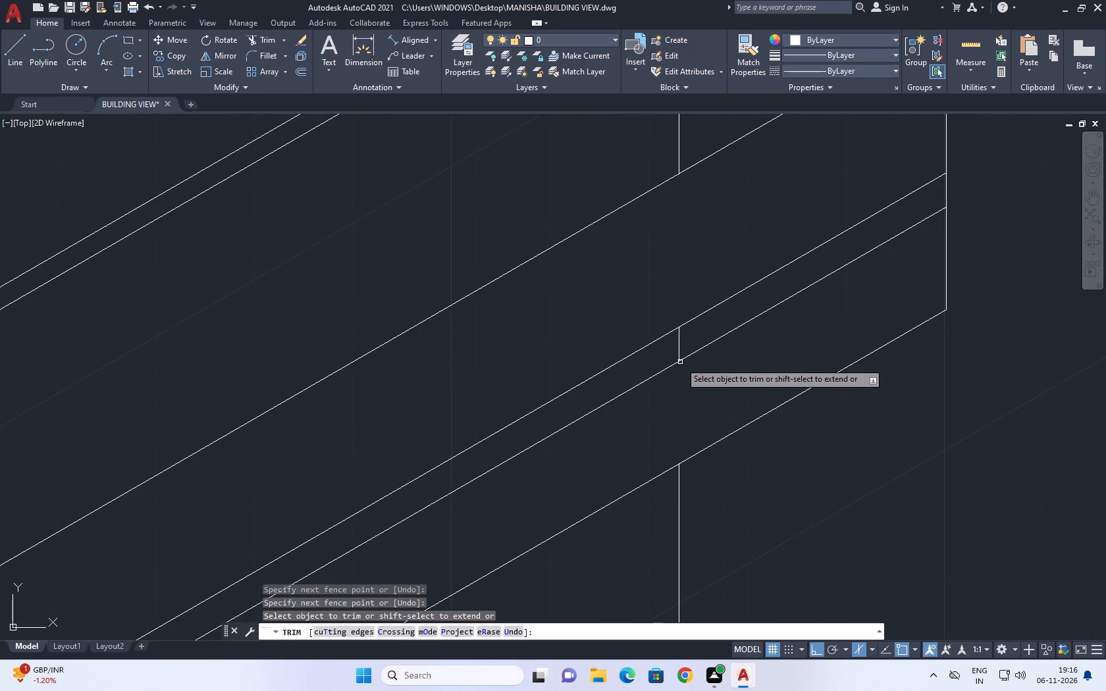
{"action": "left_click", "coordinate": [682, 355]}
{"action": "left_click", "coordinate": [670, 355]}
{"action": "scroll", "coordinate": [683, 338], "scroll_direction": "down", "scroll_amount": 2}
{"action": "left_click", "coordinate": [690, 218]}
{"action": "left_click_drag", "start_coordinate": [656, 244], "coordinate": [651, 250]}
{"action": "middle_click_drag", "start_coordinate": [690, 203], "coordinate": [623, 328]}
{"action": "scroll", "coordinate": [633, 288], "scroll_direction": "up", "scroll_amount": 3}
{"action": "left_click", "coordinate": [588, 298]}
{"action": "left_click", "coordinate": [553, 320]}
{"action": "right_click", "coordinate": [626, 343]}
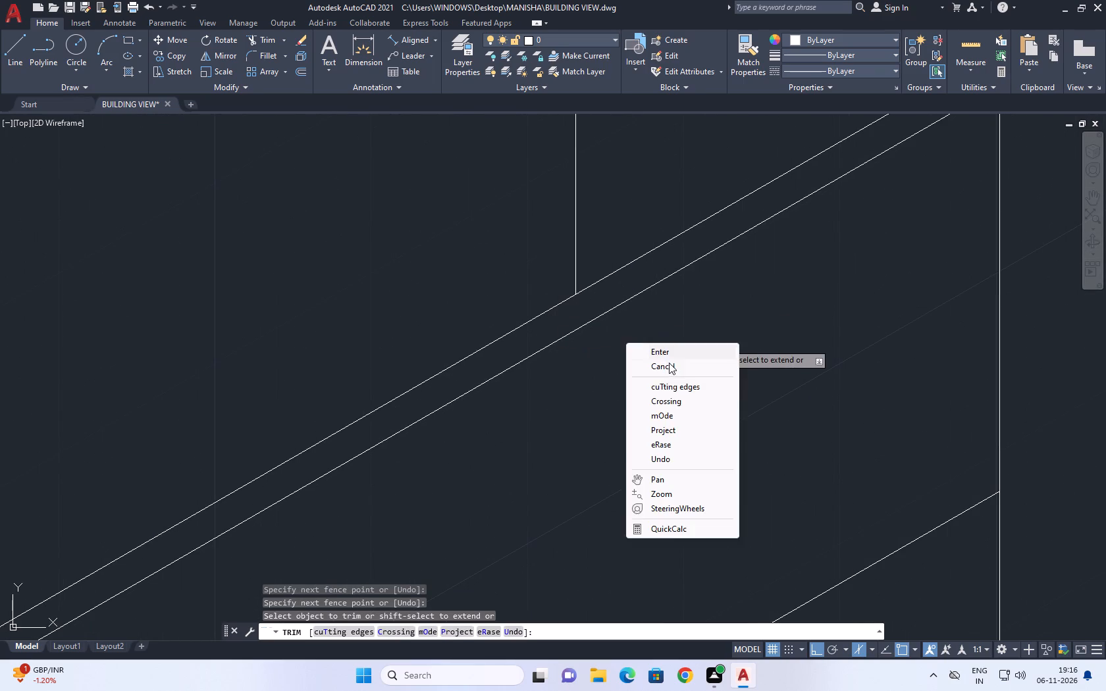
{"action": "left_click", "coordinate": [678, 365]}
Draw a short line in the left isoplane from the outer end of the parapet's lower top line.
{"action": "scroll", "coordinate": [637, 365], "scroll_direction": "up", "scroll_amount": 1}
{"action": "scroll", "coordinate": [637, 365], "scroll_direction": "down", "scroll_amount": 4}
{"action": "middle_click_drag", "start_coordinate": [740, 291], "coordinate": [741, 325]}
{"action": "scroll", "coordinate": [673, 320], "scroll_direction": "down", "scroll_amount": 3}
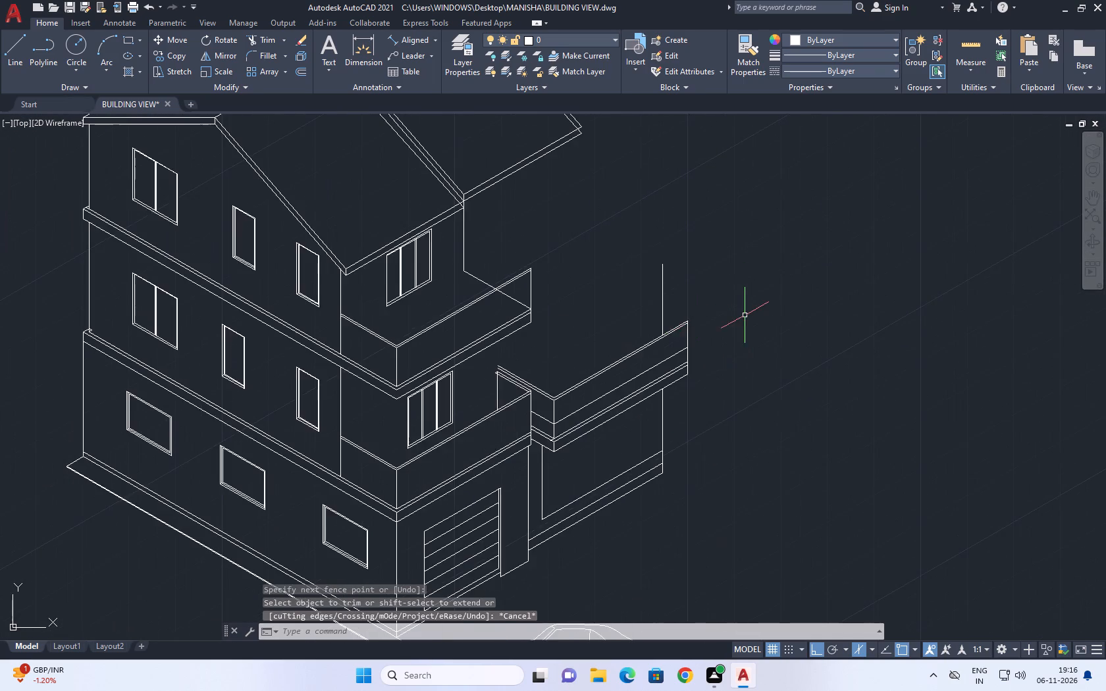
{"action": "middle_click_drag", "start_coordinate": [745, 315], "coordinate": [762, 341]}
{"action": "scroll", "coordinate": [762, 341], "scroll_direction": "up", "scroll_amount": 1}
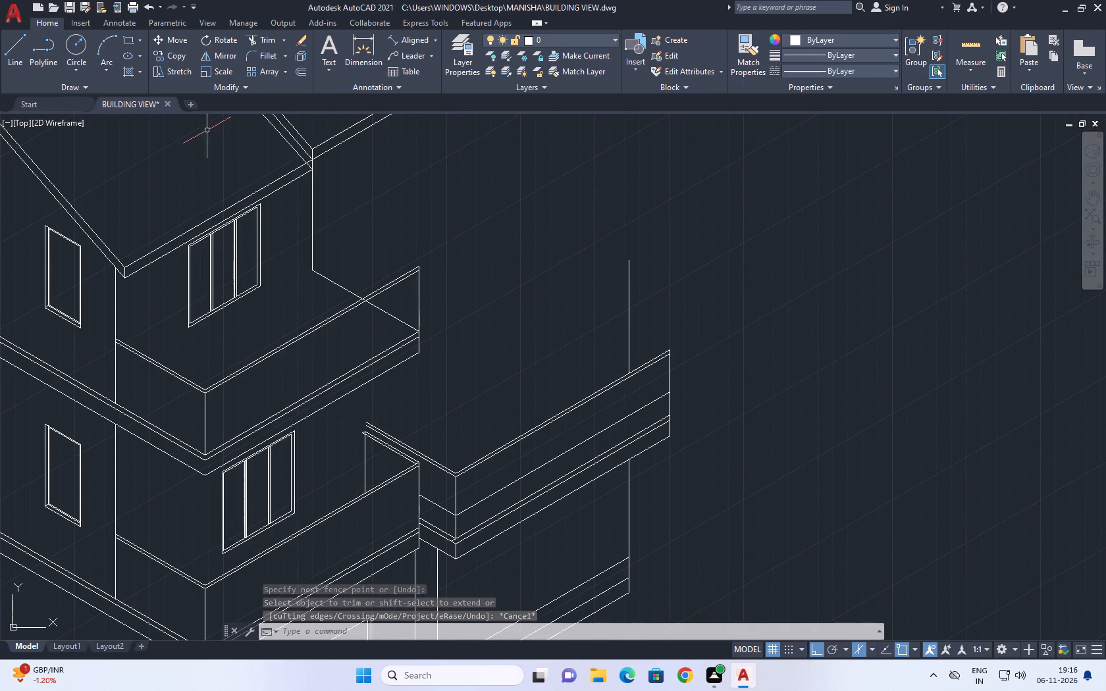
{"action": "left_click", "coordinate": [14, 46]}
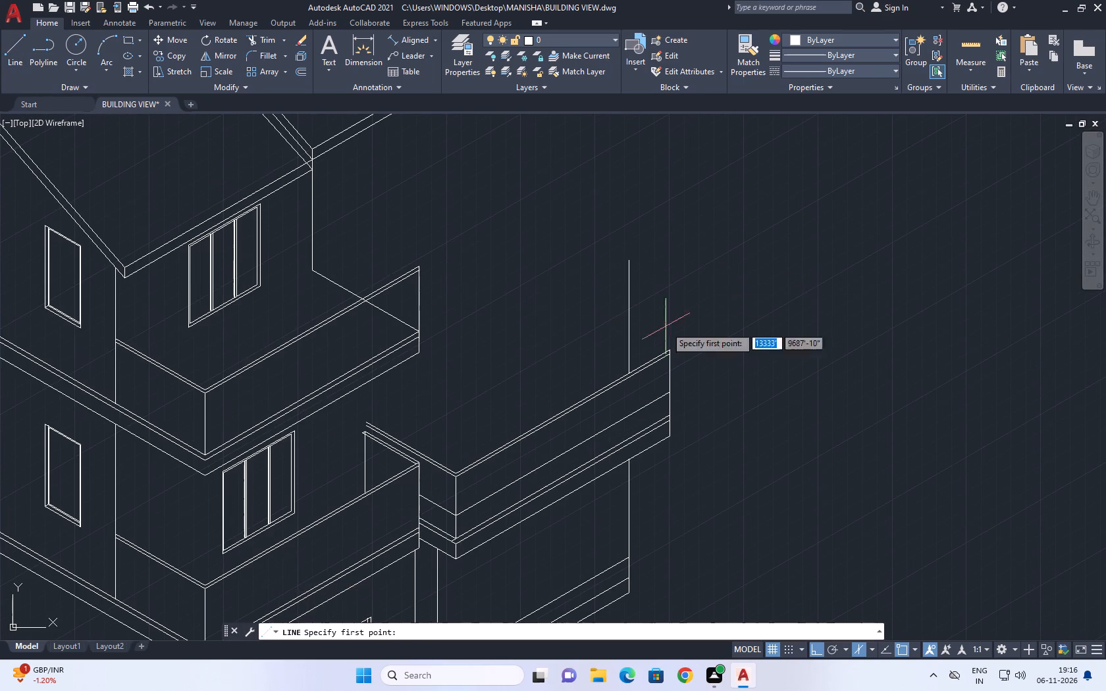
{"action": "scroll", "coordinate": [668, 351], "scroll_direction": "up", "scroll_amount": 6}
{"action": "left_click", "coordinate": [676, 326]}
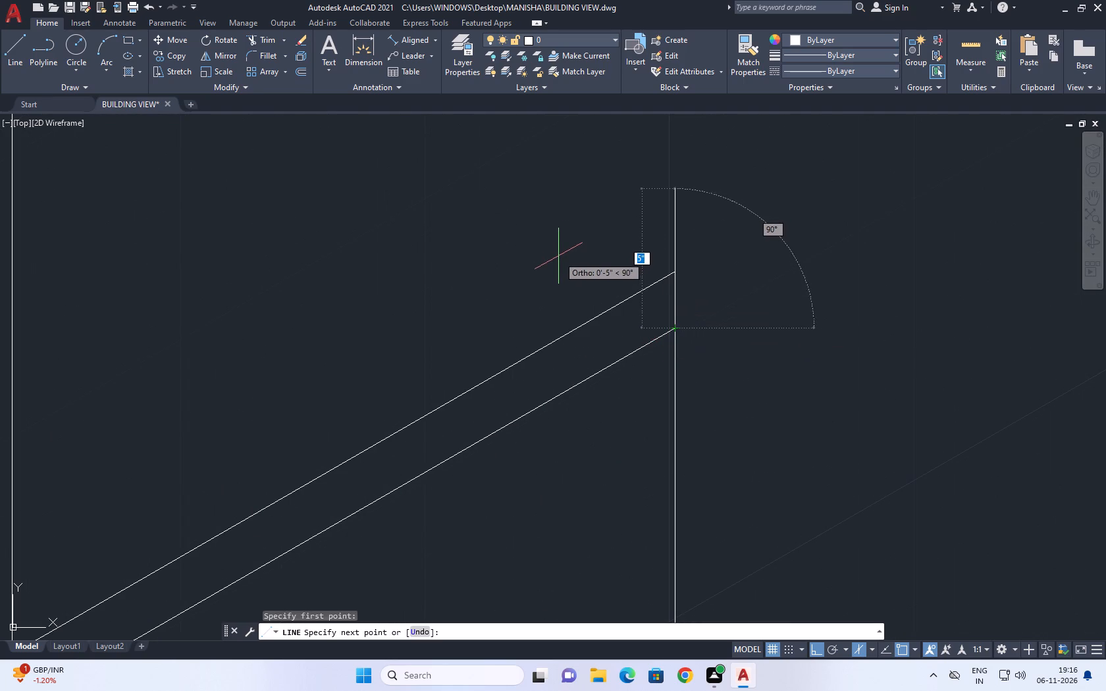
{"action": "key", "text": "F5"}
{"action": "left_click", "coordinate": [550, 253]}
{"action": "key", "text": "Escape"}
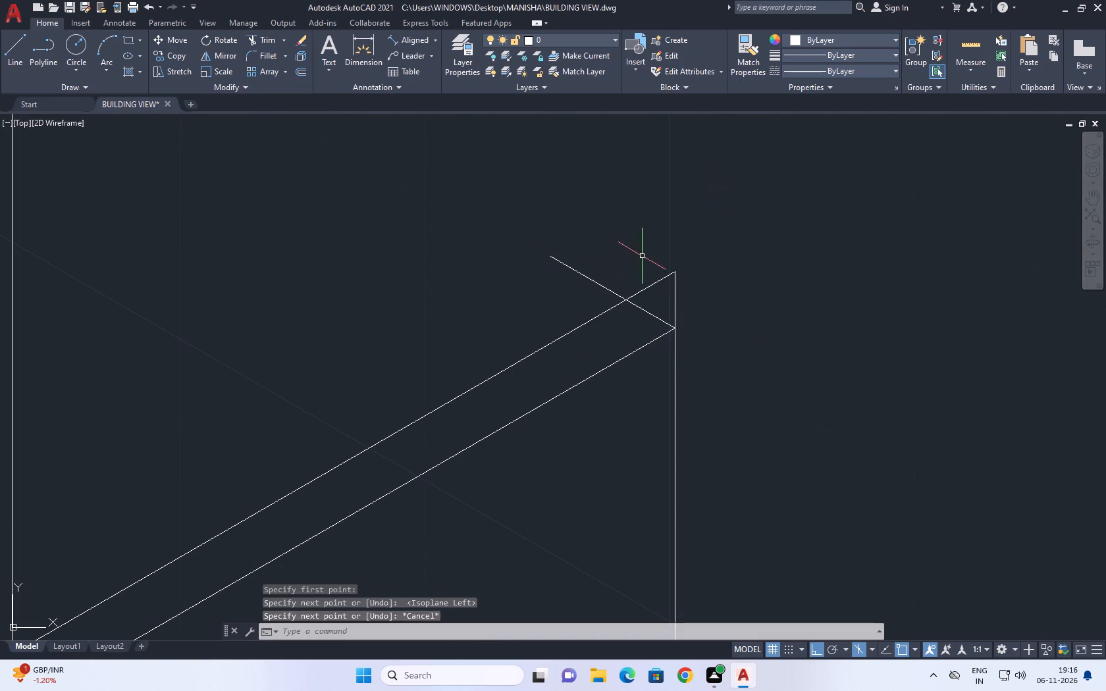
Trim the overhanging pieces at the parapet's outer end so the short line closes its top.
{"action": "type", "text": "tr"}
{"action": "key", "text": "space"}
{"action": "left_click", "coordinate": [567, 280]}
{"action": "left_click", "coordinate": [705, 304]}
{"action": "scroll", "coordinate": [720, 287], "scroll_direction": "down", "scroll_amount": 2}
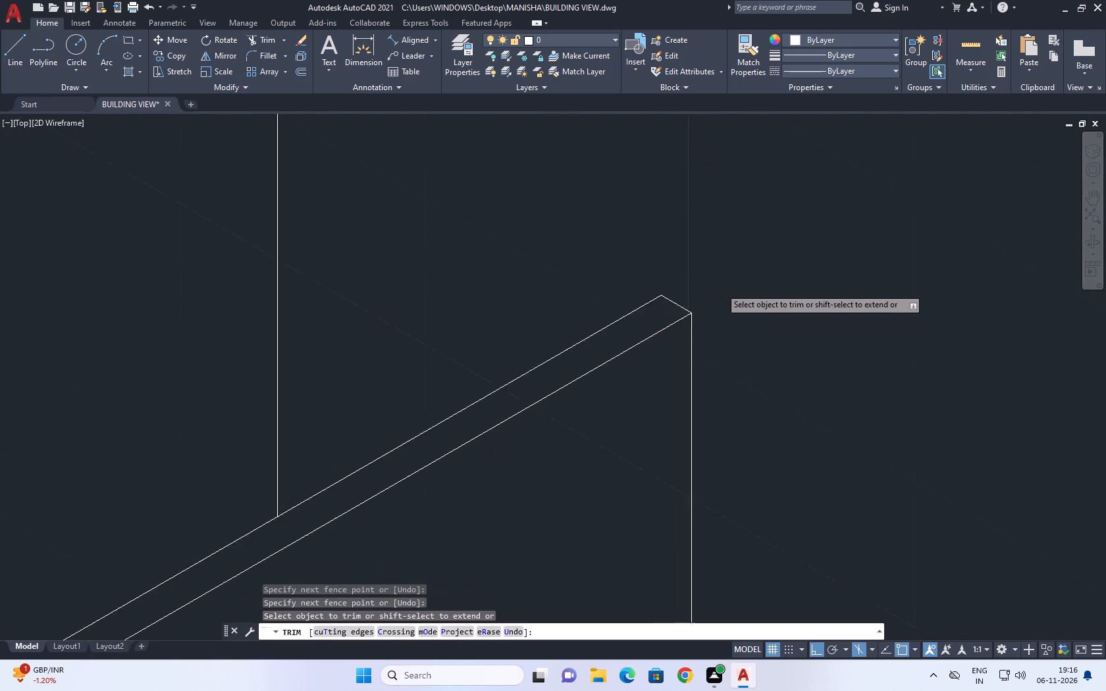
{"action": "scroll", "coordinate": [727, 292], "scroll_direction": "down", "scroll_amount": 3}
{"action": "key", "text": "space"}
Examine the balcony and parapet corners where the side extension meets the main building.
{"action": "scroll", "coordinate": [243, 437], "scroll_direction": "up", "scroll_amount": 1}
{"action": "middle_click_drag", "start_coordinate": [238, 436], "coordinate": [415, 327]}
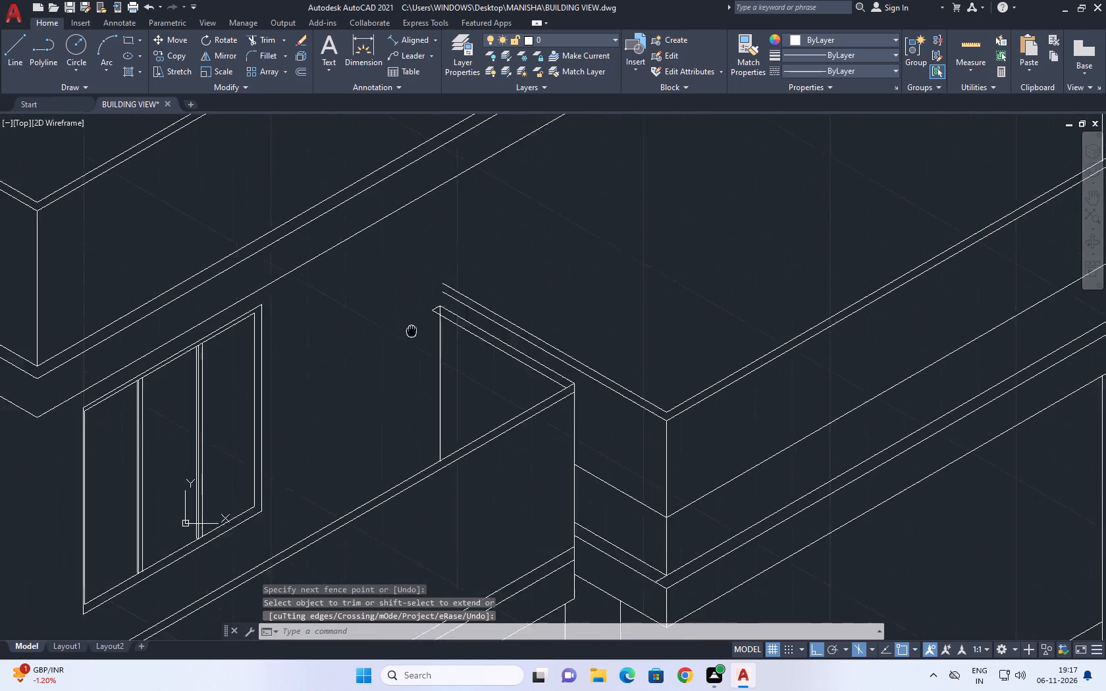
{"action": "middle_click_drag", "start_coordinate": [415, 327], "coordinate": [418, 325]}
{"action": "scroll", "coordinate": [418, 325], "scroll_direction": "up", "scroll_amount": 1}
{"action": "scroll", "coordinate": [652, 407], "scroll_direction": "up", "scroll_amount": 3}
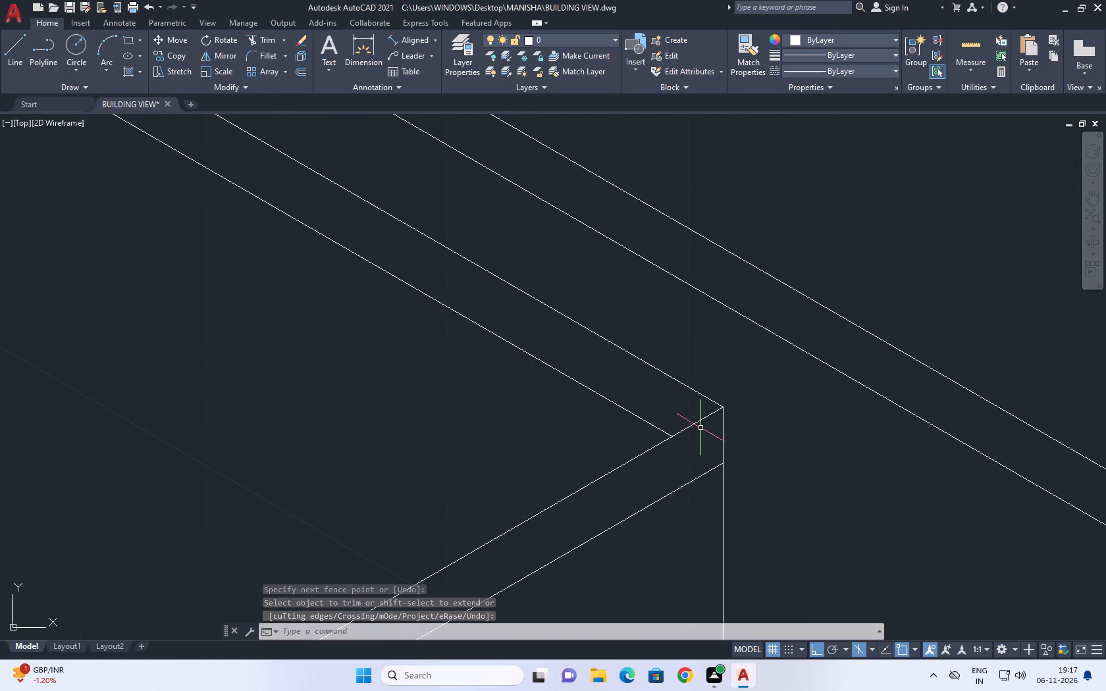
{"action": "scroll", "coordinate": [707, 428], "scroll_direction": "up", "scroll_amount": 1}
{"action": "scroll", "coordinate": [712, 423], "scroll_direction": "down", "scroll_amount": 3}
{"action": "scroll", "coordinate": [725, 425], "scroll_direction": "up", "scroll_amount": 1}
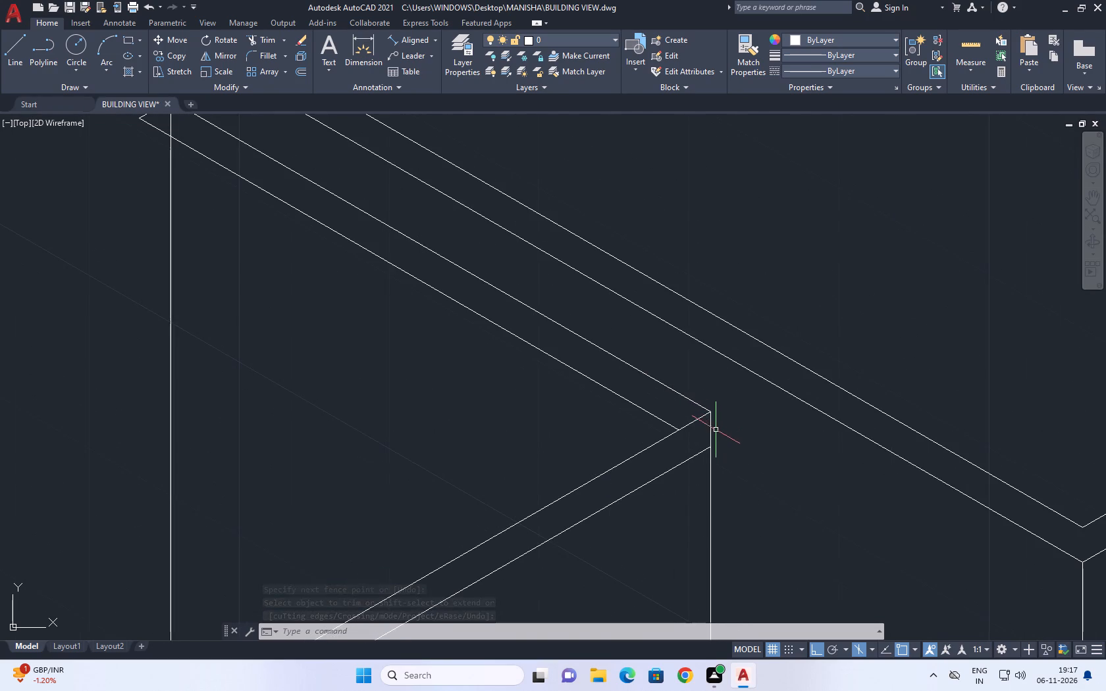
{"action": "scroll", "coordinate": [706, 421], "scroll_direction": "down", "scroll_amount": 5}
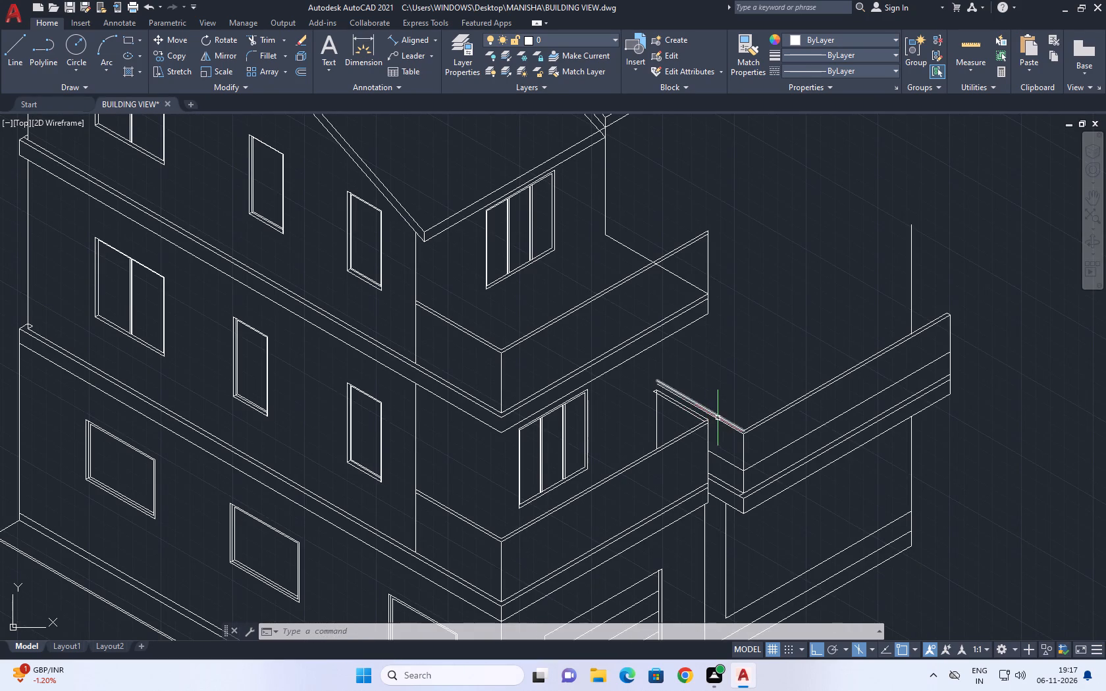
{"action": "middle_click_drag", "start_coordinate": [776, 390], "coordinate": [631, 469]}
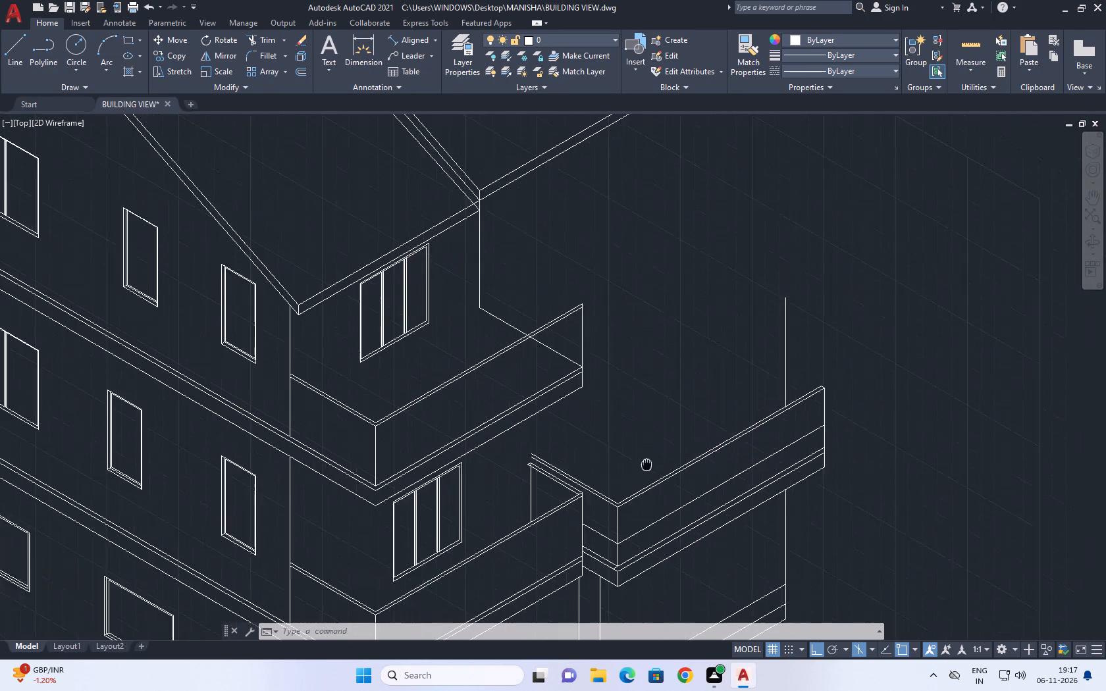
{"action": "middle_click_drag", "start_coordinate": [631, 469], "coordinate": [570, 496]}
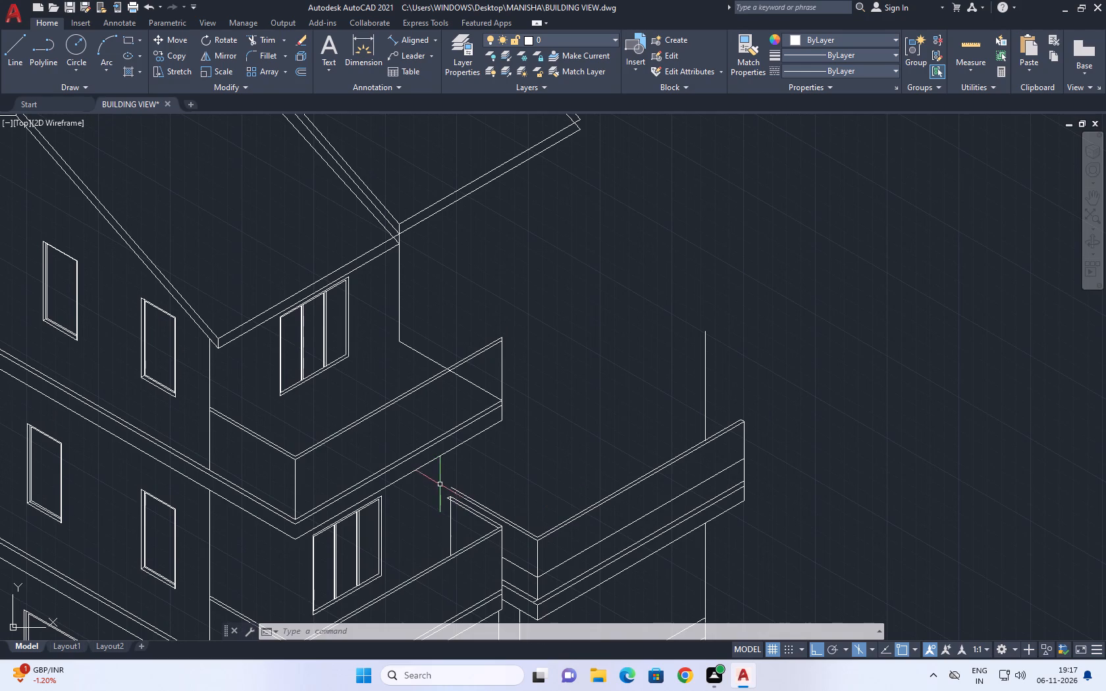
{"action": "middle_click_drag", "start_coordinate": [723, 428], "coordinate": [753, 433]}
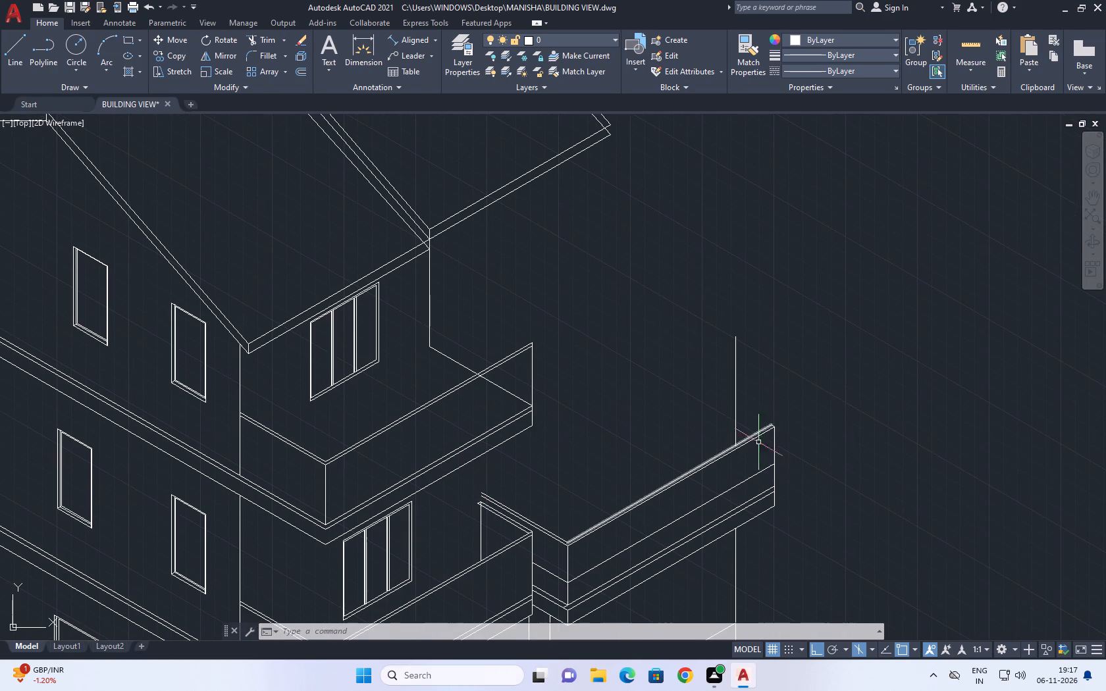
{"action": "scroll", "coordinate": [772, 515], "scroll_direction": "up", "scroll_amount": 1}
{"action": "middle_click_drag", "start_coordinate": [698, 384], "coordinate": [710, 397]}
{"action": "scroll", "coordinate": [710, 397], "scroll_direction": "down", "scroll_amount": 3}
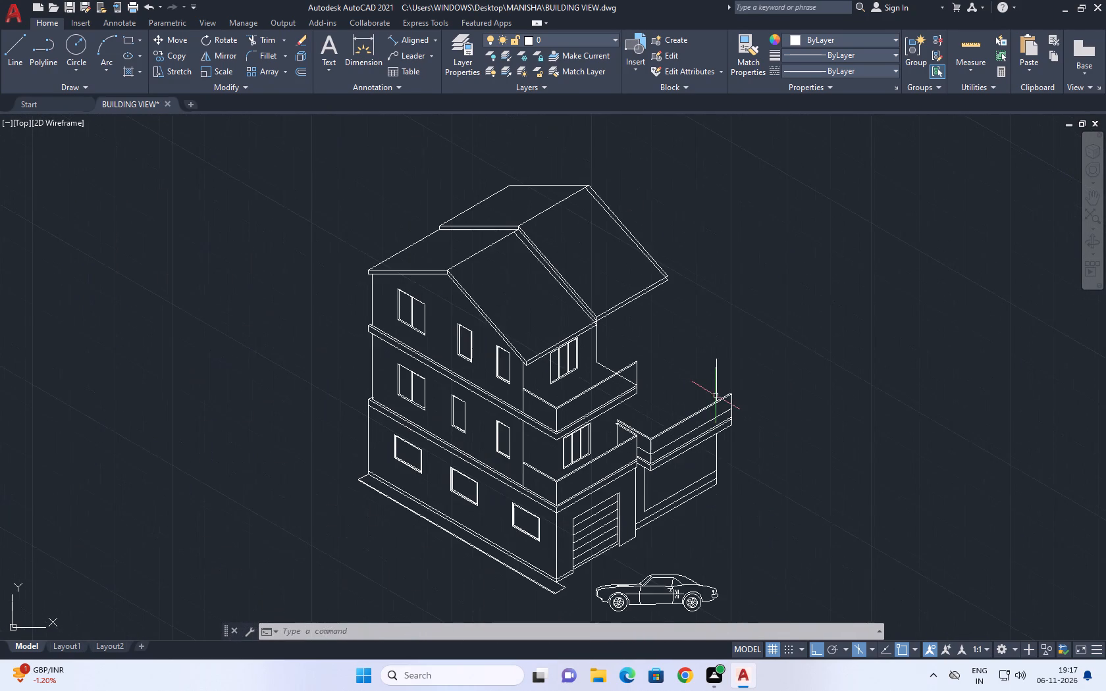
{"action": "middle_click_drag", "start_coordinate": [718, 397], "coordinate": [734, 440]}
{"action": "scroll", "coordinate": [685, 498], "scroll_direction": "up", "scroll_amount": 2}
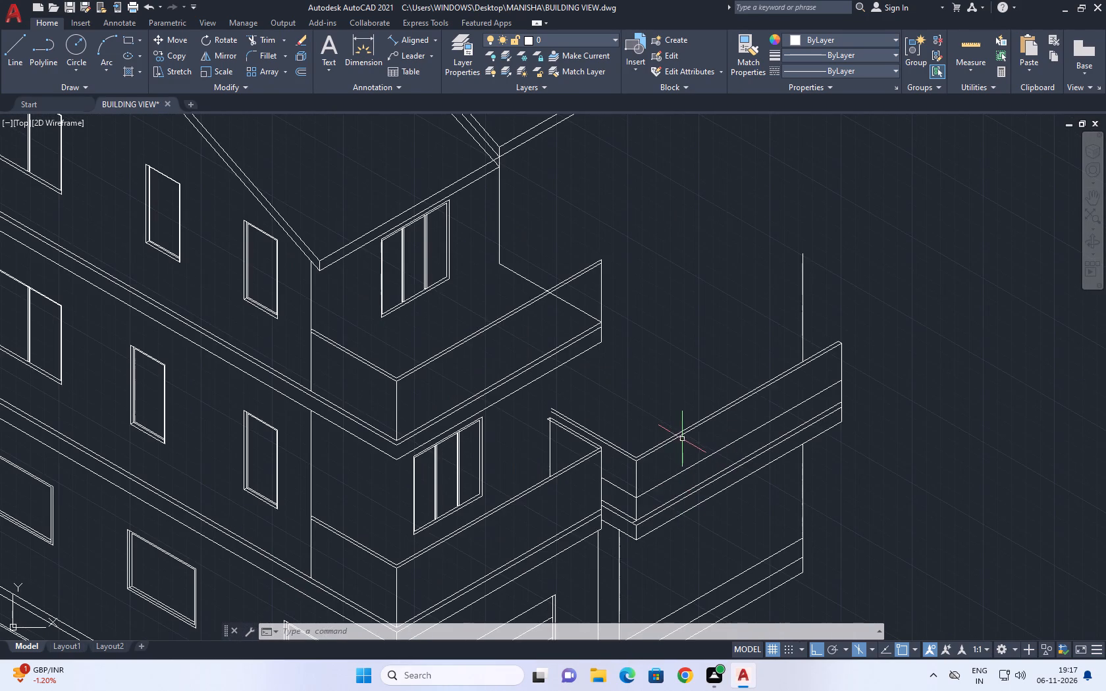
{"action": "scroll", "coordinate": [676, 434], "scroll_direction": "down", "scroll_amount": 1}
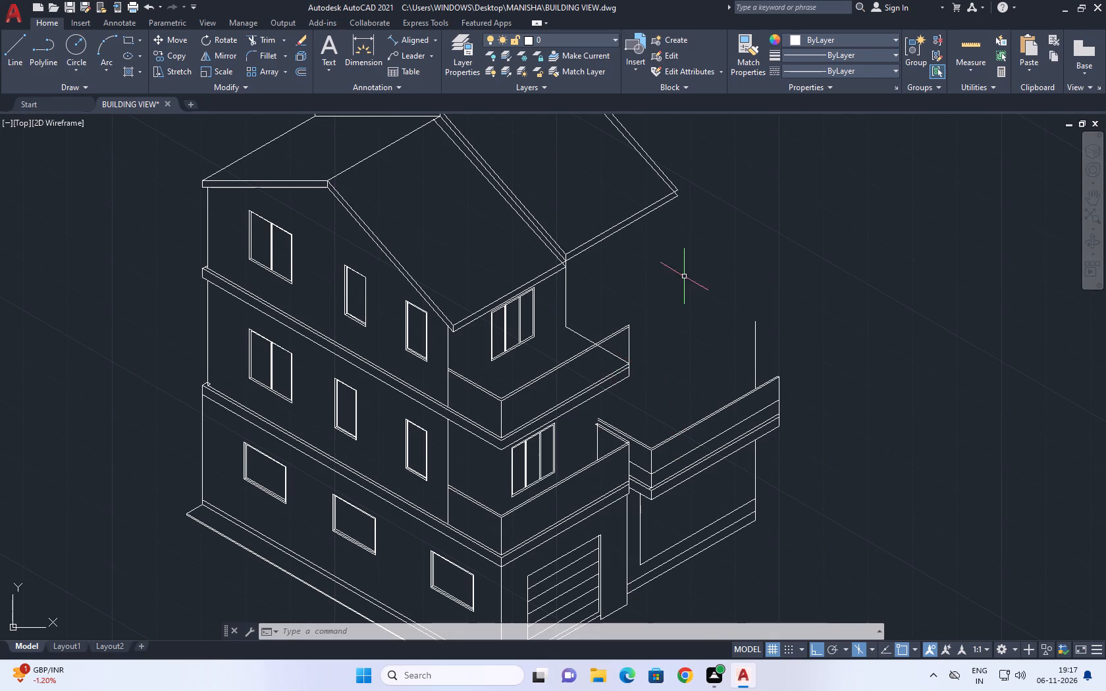
Draw a short vertical line closing the outer end of the rear roof's eave band.
{"action": "middle_click_drag", "start_coordinate": [683, 283], "coordinate": [639, 360]}
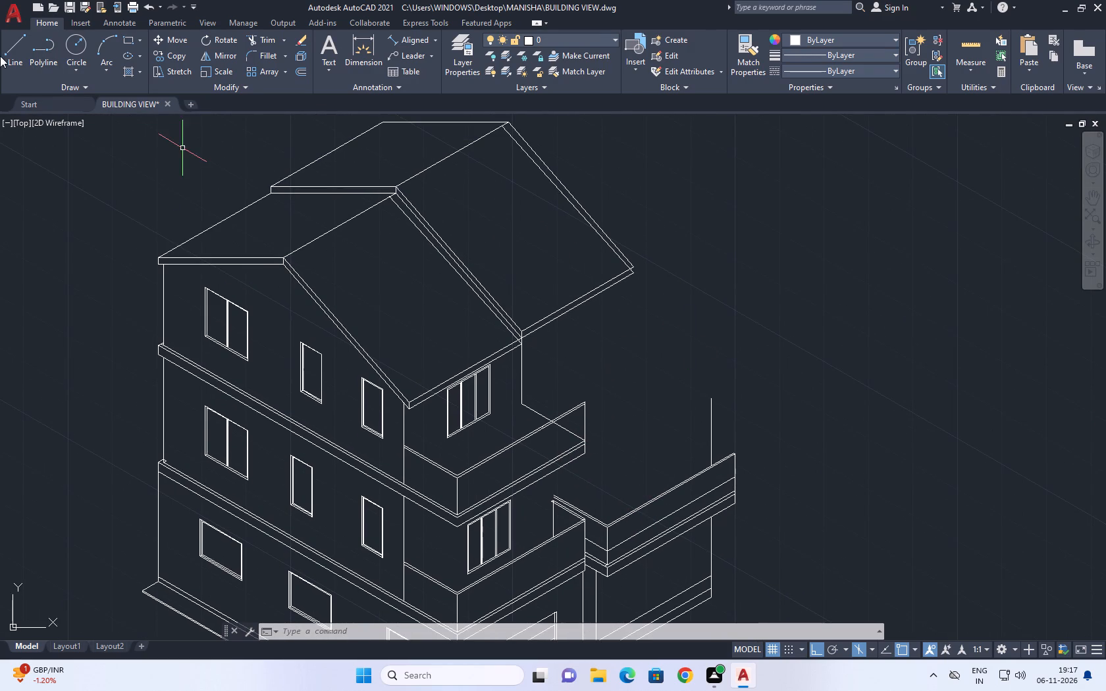
{"action": "left_click_drag", "start_coordinate": [7, 56], "coordinate": [13, 63]}
{"action": "scroll", "coordinate": [616, 255], "scroll_direction": "up", "scroll_amount": 3}
{"action": "scroll", "coordinate": [681, 308], "scroll_direction": "up", "scroll_amount": 1}
{"action": "left_click", "coordinate": [671, 287]}
{"action": "left_click", "coordinate": [671, 322]}
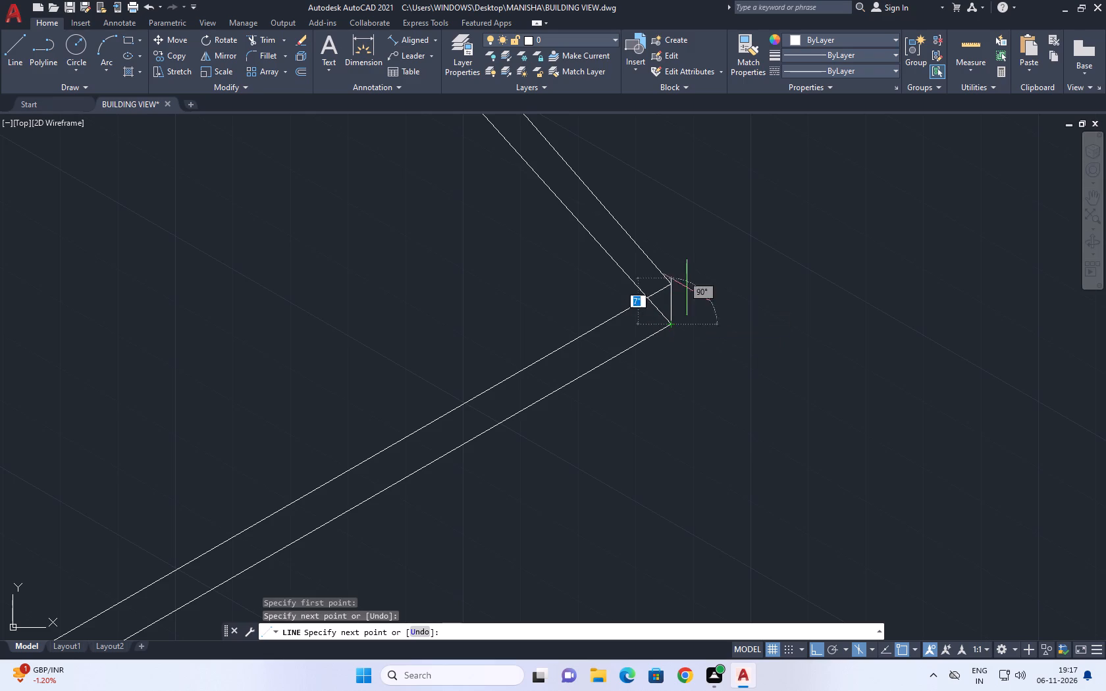
{"action": "right_click", "coordinate": [689, 272]}
{"action": "left_click", "coordinate": [729, 301]}
{"action": "scroll", "coordinate": [730, 382], "scroll_direction": "down", "scroll_amount": 2}
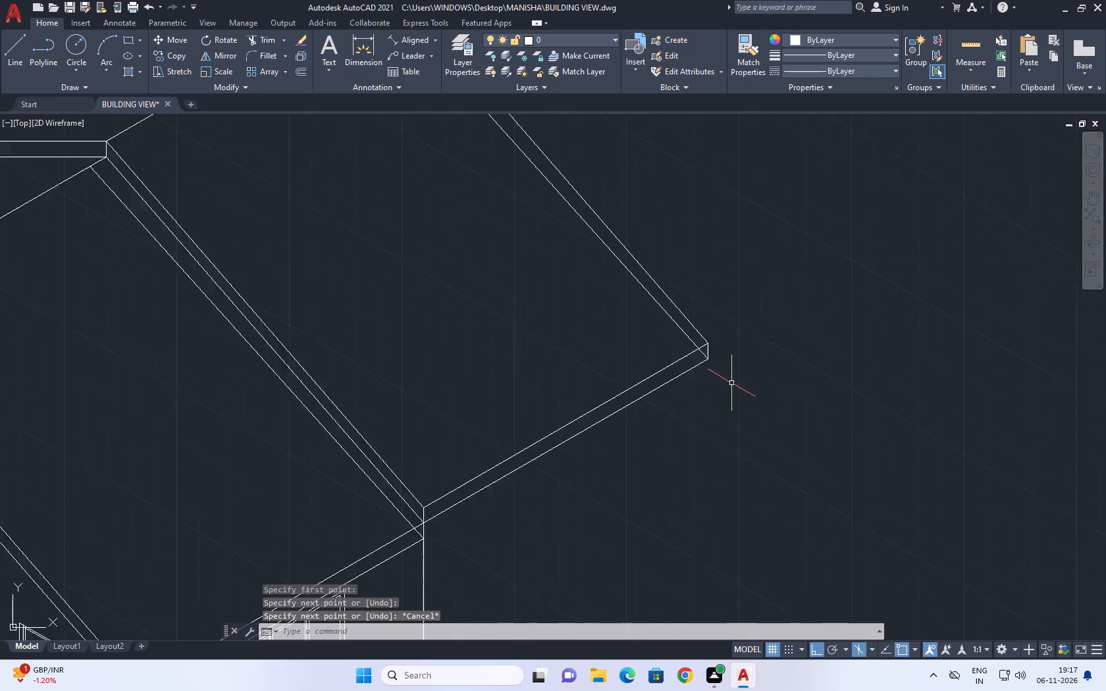
Erase the inner parallel line along the far sloping edge of the rear gable roof.
{"action": "scroll", "coordinate": [731, 384], "scroll_direction": "down", "scroll_amount": 1}
{"action": "left_click", "coordinate": [668, 313]}
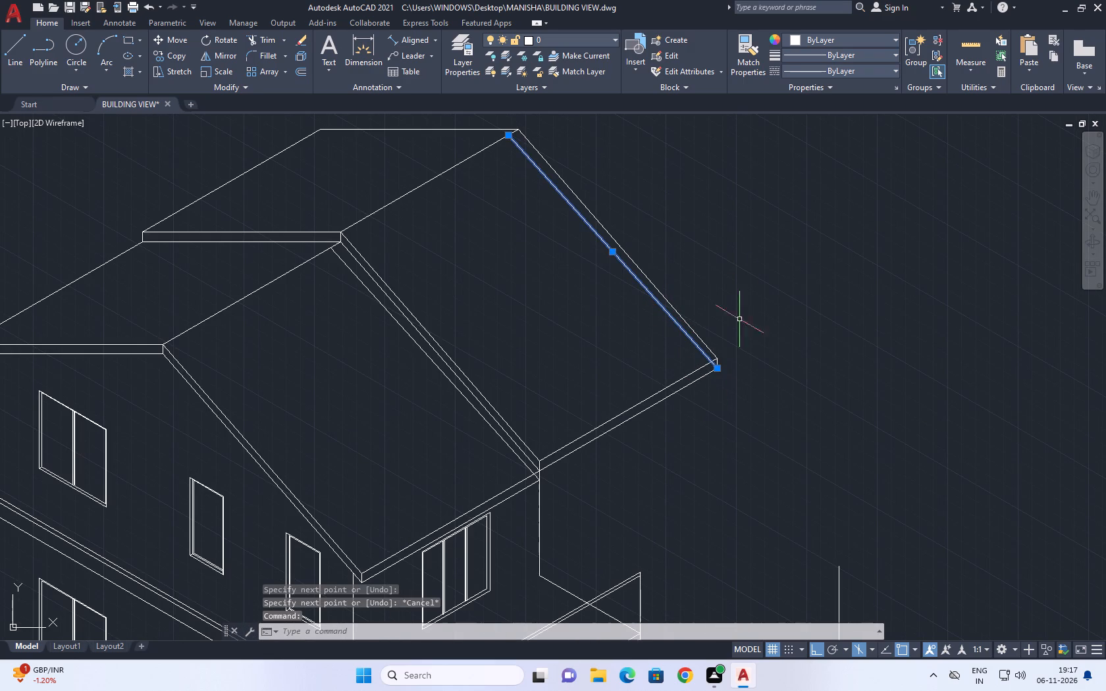
{"action": "right_click", "coordinate": [743, 239]}
{"action": "left_click", "coordinate": [767, 322]}
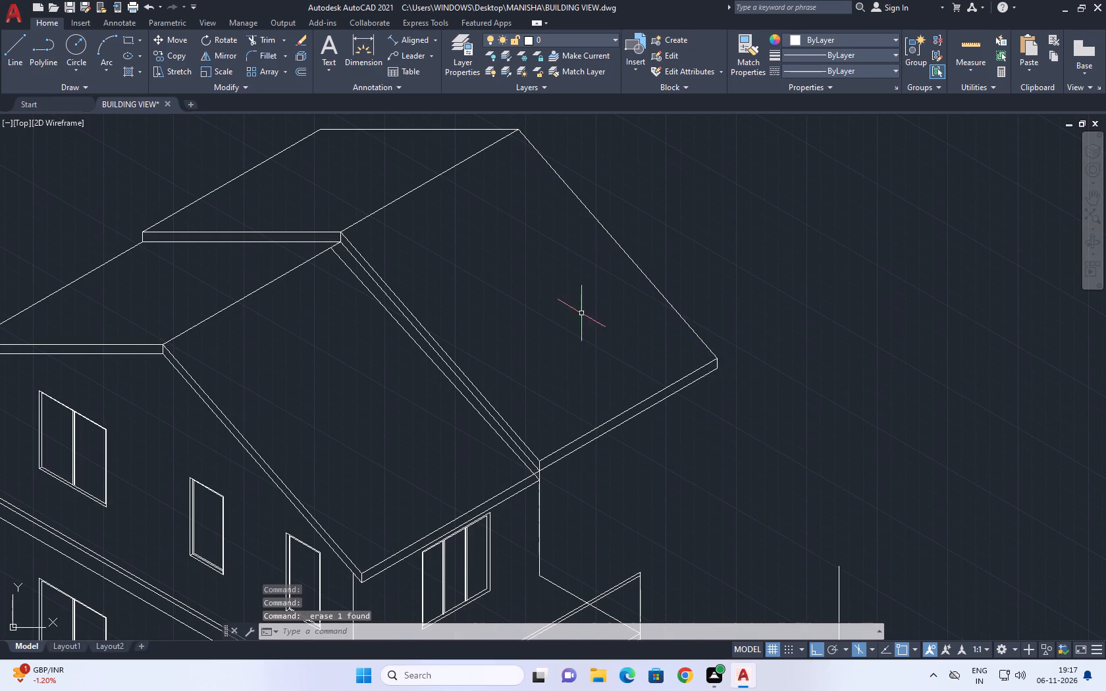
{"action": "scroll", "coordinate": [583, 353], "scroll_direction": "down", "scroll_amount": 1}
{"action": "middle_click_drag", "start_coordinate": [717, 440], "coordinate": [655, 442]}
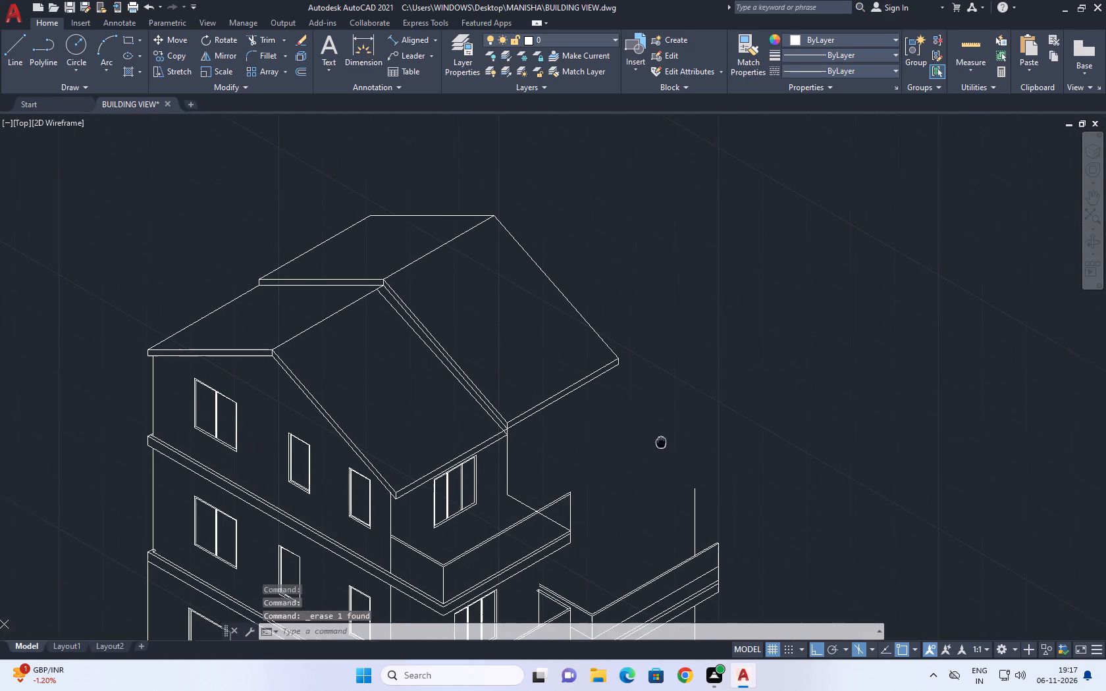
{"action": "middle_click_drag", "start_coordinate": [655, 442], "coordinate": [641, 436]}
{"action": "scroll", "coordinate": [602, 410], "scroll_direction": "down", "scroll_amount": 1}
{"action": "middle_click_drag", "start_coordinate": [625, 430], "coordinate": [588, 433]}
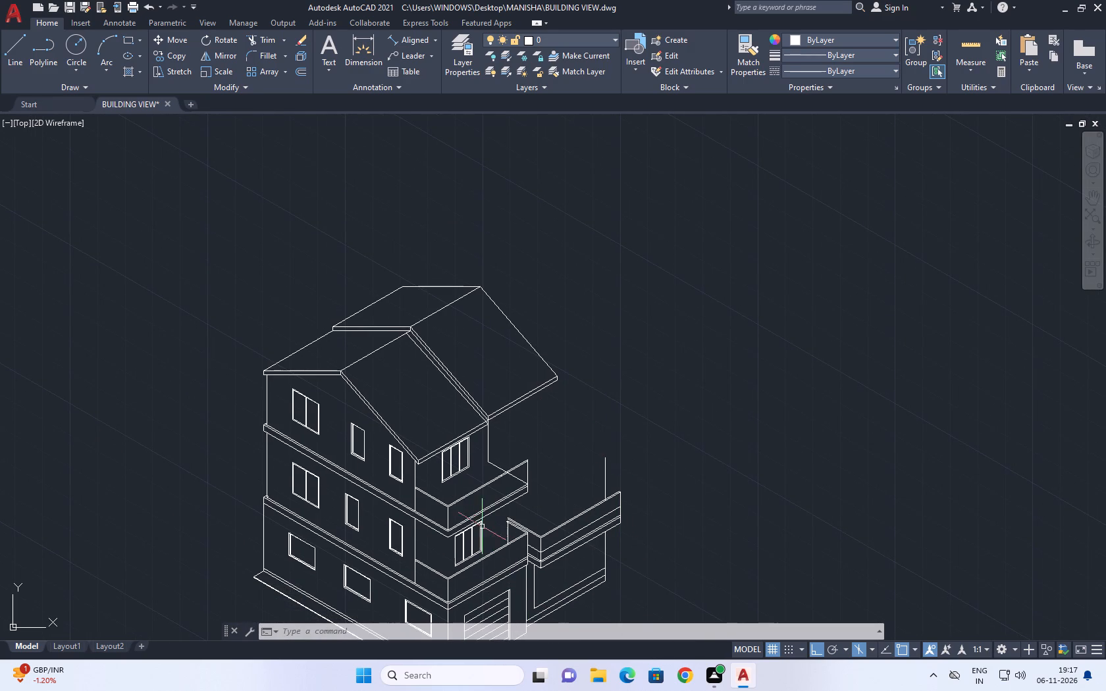
Copy the upper balcony's parapet and band lines from their outer bottom corner to the top of the side extension's vertical wall line.
{"action": "scroll", "coordinate": [475, 514], "scroll_direction": "up", "scroll_amount": 2}
{"action": "left_click", "coordinate": [517, 534]}
{"action": "left_click", "coordinate": [502, 424]}
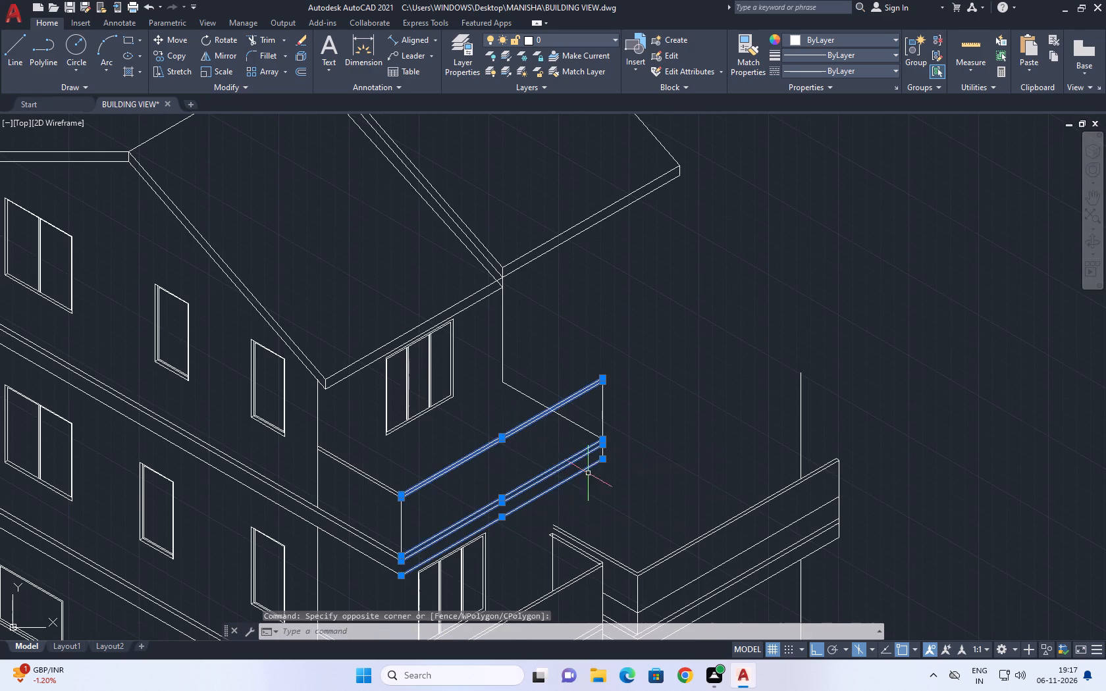
{"action": "left_click_drag", "start_coordinate": [619, 473], "coordinate": [616, 464]}
{"action": "left_click", "coordinate": [582, 349]}
{"action": "middle_click_drag", "start_coordinate": [393, 576], "coordinate": [427, 470]}
{"action": "scroll", "coordinate": [419, 372], "scroll_direction": "up", "scroll_amount": 1}
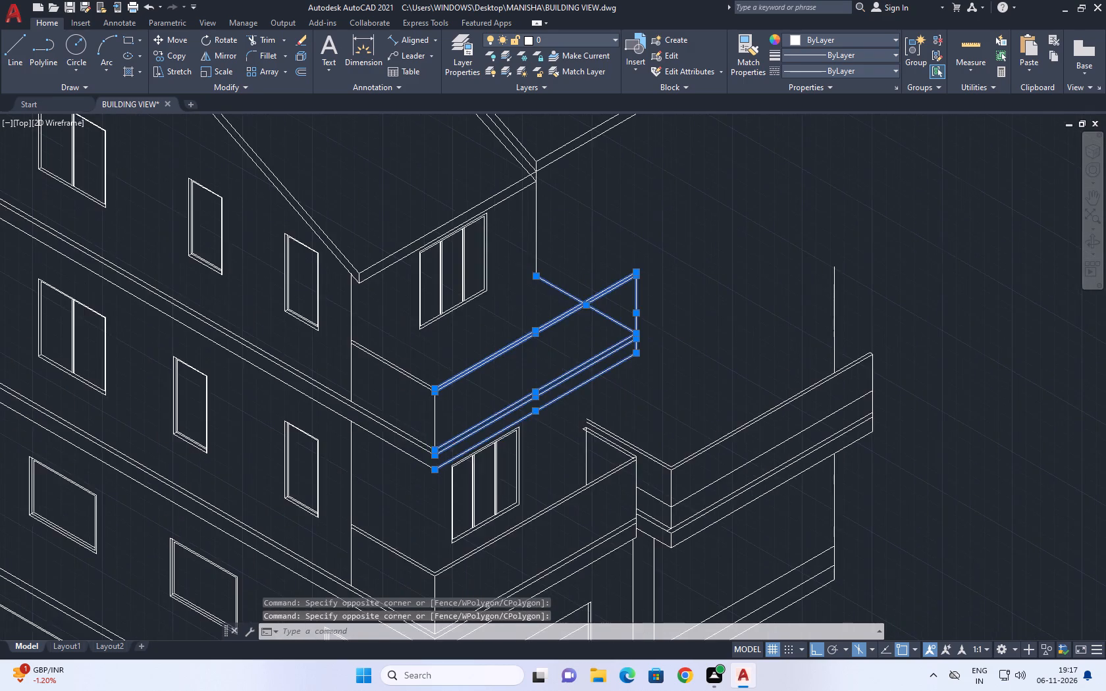
{"action": "left_click_drag", "start_coordinate": [419, 358], "coordinate": [412, 365]}
{"action": "left_click_drag", "start_coordinate": [386, 384], "coordinate": [382, 406]}
{"action": "left_click", "coordinate": [490, 453]}
{"action": "left_click_drag", "start_coordinate": [429, 428], "coordinate": [421, 424]}
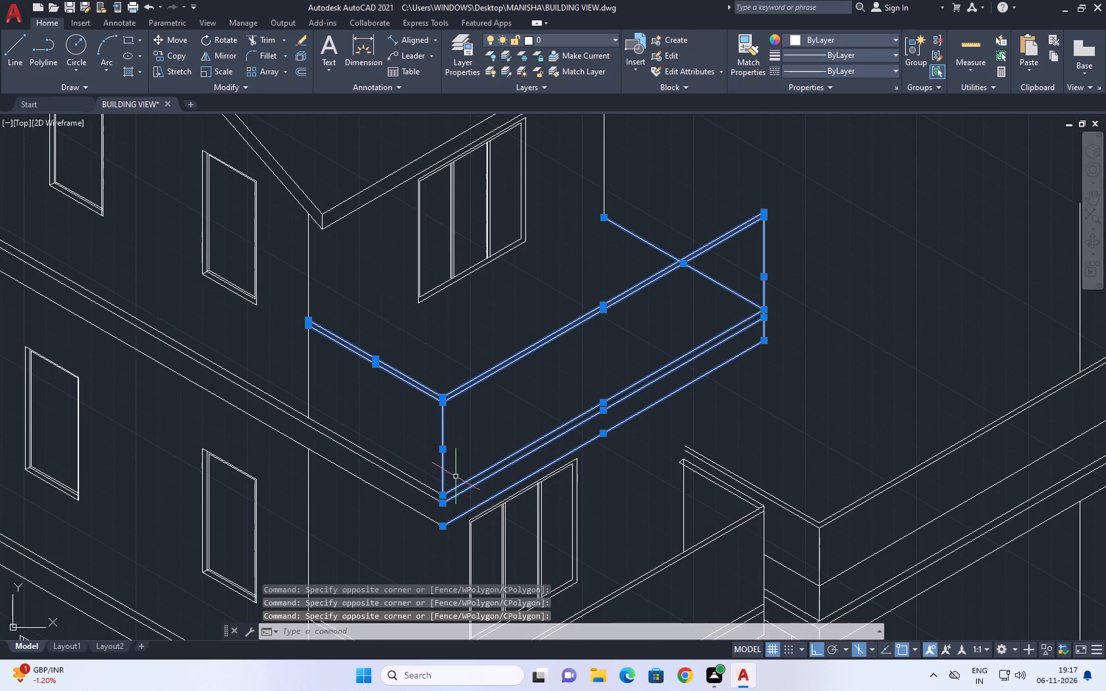
{"action": "key", "text": "c"}
{"action": "type", "text": "o"}
{"action": "key", "text": "space"}
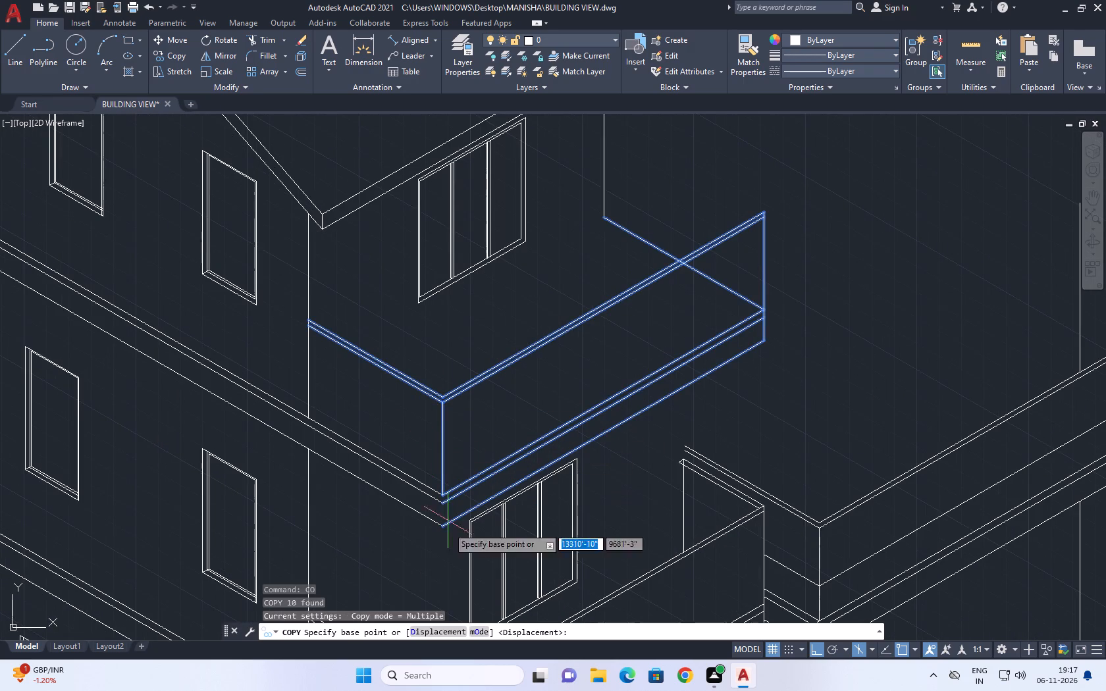
{"action": "scroll", "coordinate": [438, 510], "scroll_direction": "down", "scroll_amount": 1}
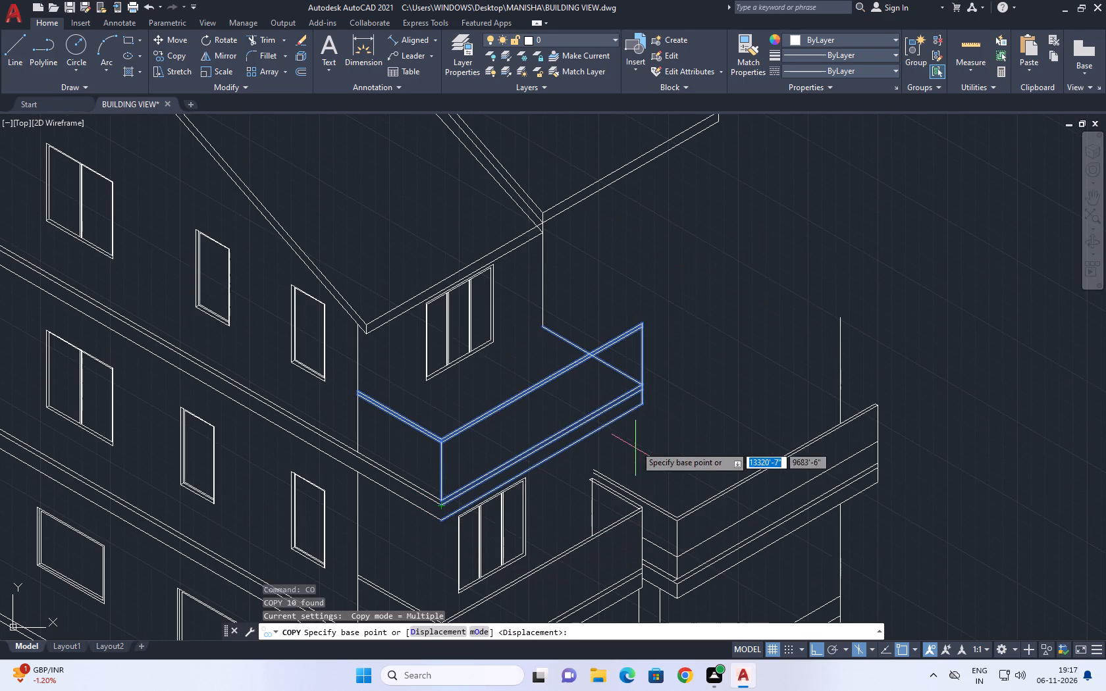
{"action": "left_click", "coordinate": [646, 405]}
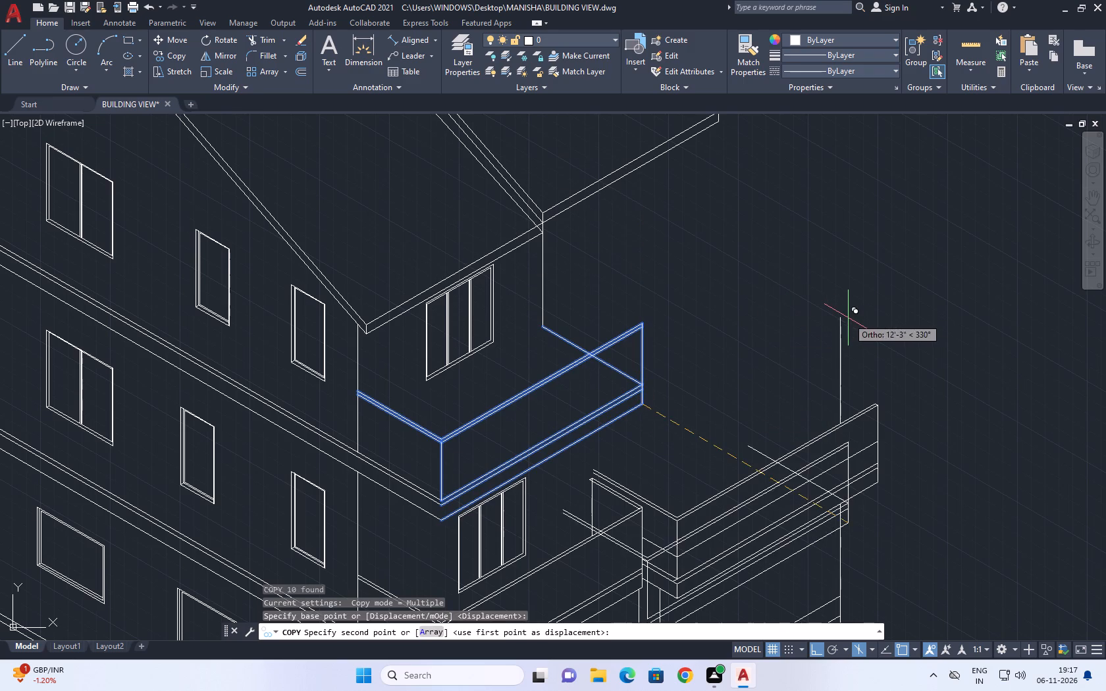
{"action": "left_click", "coordinate": [839, 322]}
{"action": "key", "text": "space"}
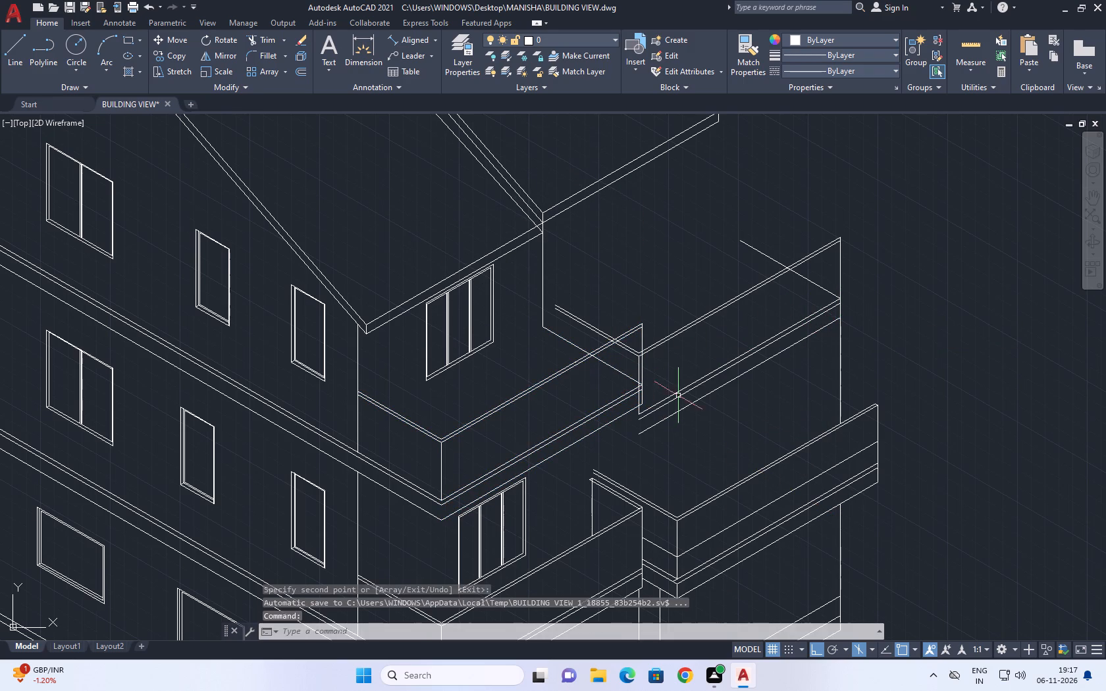
Move the copied parapet outward along the 330° axis until its outer end aligns with the lower extension parapet's outer edge.
{"action": "middle_click_drag", "start_coordinate": [705, 380], "coordinate": [773, 364]}
{"action": "scroll", "coordinate": [719, 376], "scroll_direction": "up", "scroll_amount": 2}
{"action": "middle_click_drag", "start_coordinate": [715, 363], "coordinate": [557, 417]}
{"action": "scroll", "coordinate": [656, 388], "scroll_direction": "down", "scroll_amount": 2}
{"action": "middle_click_drag", "start_coordinate": [801, 374], "coordinate": [677, 302]}
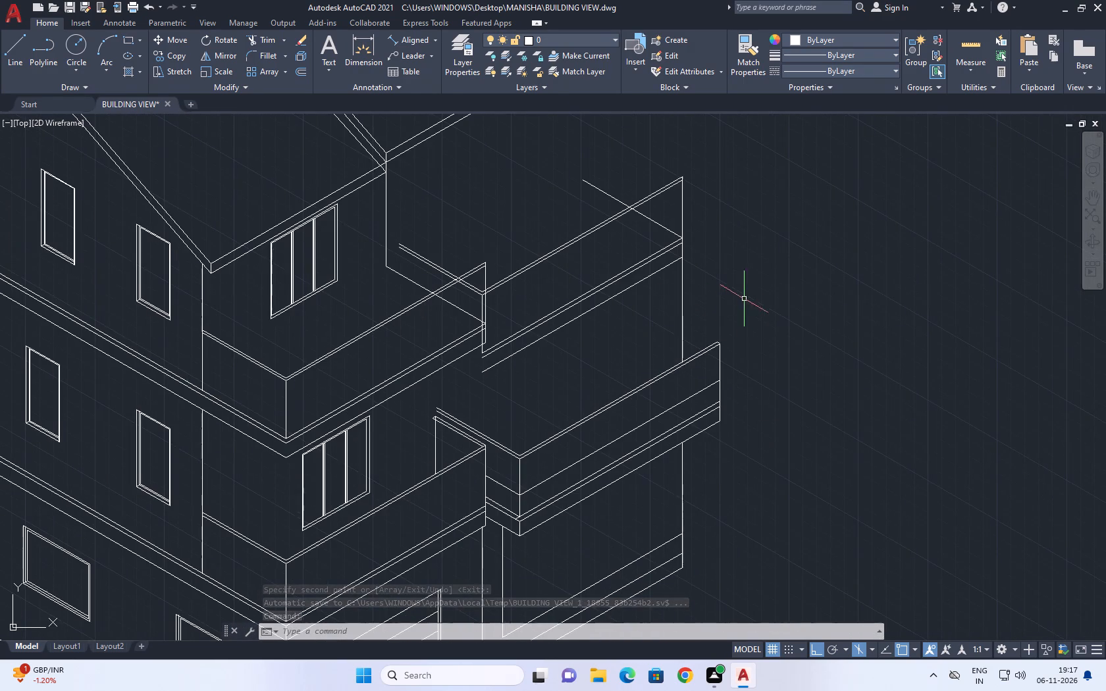
{"action": "middle_click_drag", "start_coordinate": [741, 289], "coordinate": [778, 326]}
{"action": "scroll", "coordinate": [683, 347], "scroll_direction": "up", "scroll_amount": 1}
{"action": "left_click_drag", "start_coordinate": [681, 349], "coordinate": [631, 299]}
{"action": "left_click", "coordinate": [559, 188]}
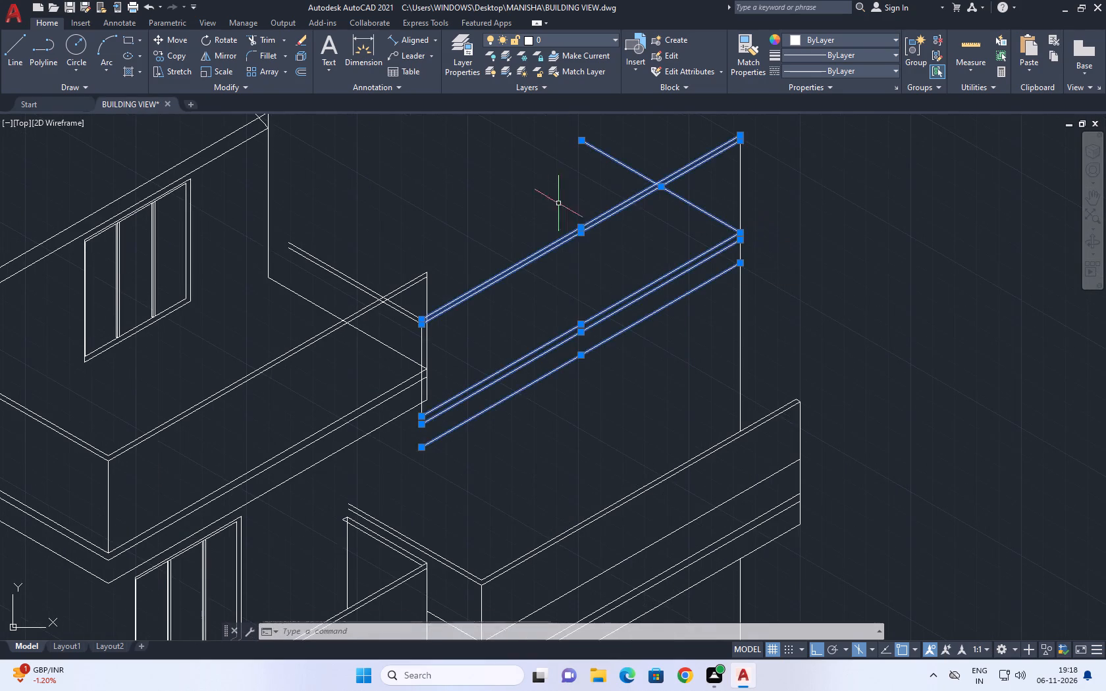
{"action": "middle_click_drag", "start_coordinate": [656, 264], "coordinate": [615, 357]}
{"action": "left_click", "coordinate": [688, 256]}
{"action": "left_click", "coordinate": [697, 252]}
{"action": "left_click", "coordinate": [698, 261]}
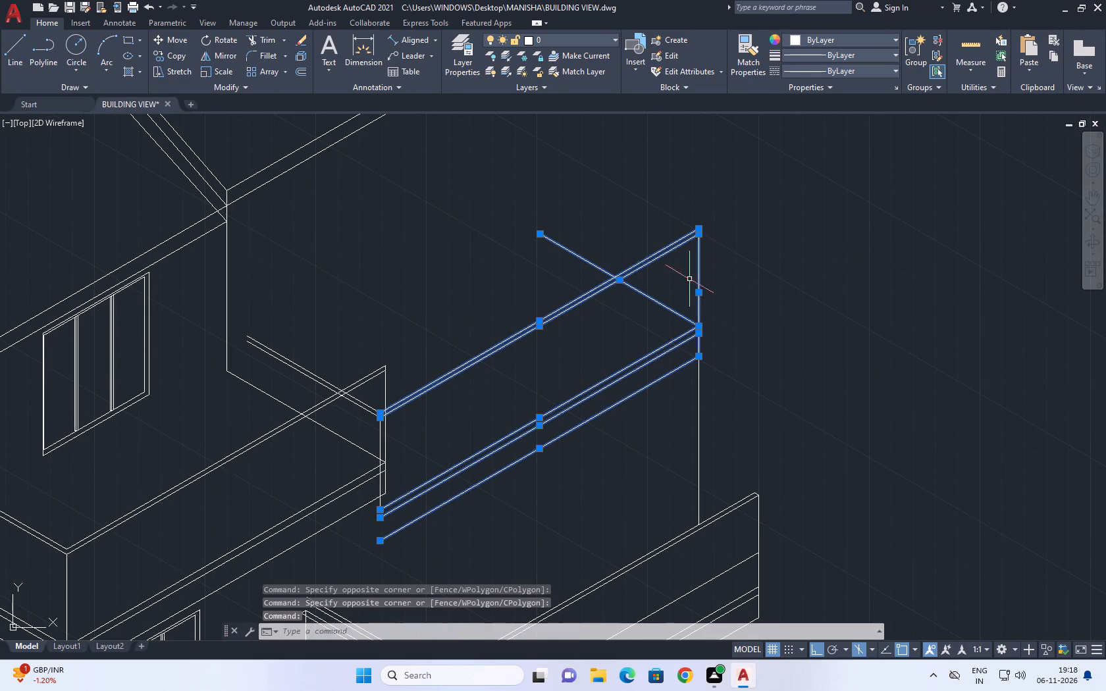
{"action": "scroll", "coordinate": [337, 417], "scroll_direction": "up", "scroll_amount": 3}
{"action": "left_click", "coordinate": [436, 352]}
{"action": "left_click", "coordinate": [412, 375]}
{"action": "middle_click_drag", "start_coordinate": [440, 403], "coordinate": [495, 243]}
{"action": "left_click_drag", "start_coordinate": [562, 318], "coordinate": [554, 309]}
{"action": "left_click", "coordinate": [505, 285]}
{"action": "scroll", "coordinate": [569, 342], "scroll_direction": "down", "scroll_amount": 2}
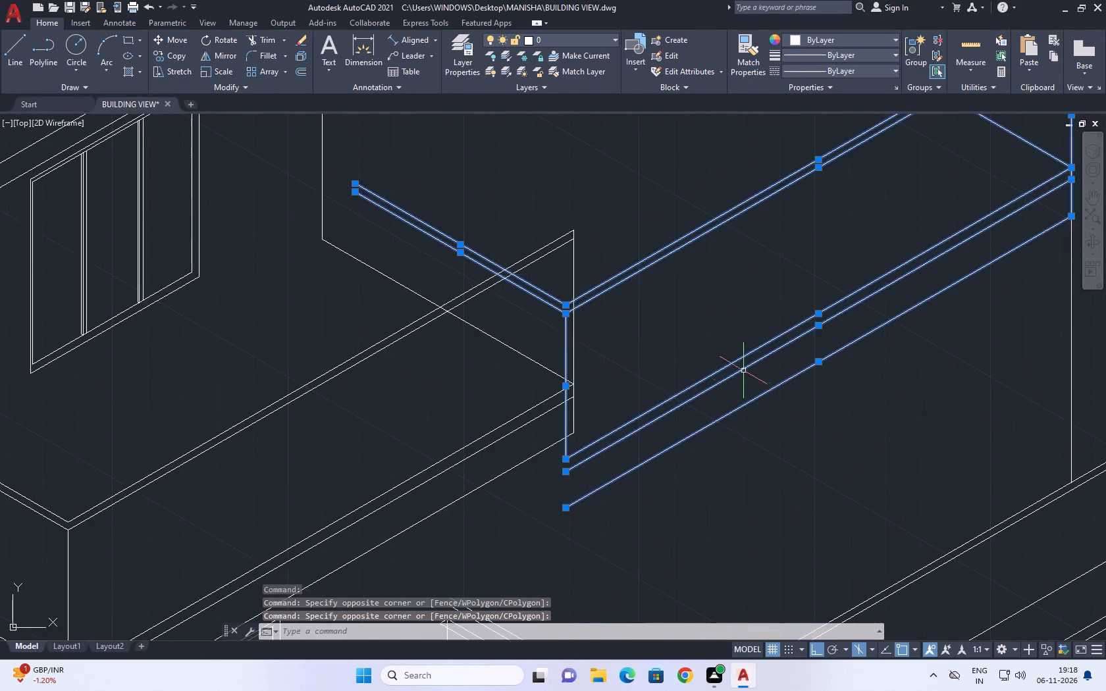
{"action": "middle_click_drag", "start_coordinate": [736, 370], "coordinate": [631, 367]}
{"action": "middle_click_drag", "start_coordinate": [656, 390], "coordinate": [582, 410]}
{"action": "key", "text": "m"}
{"action": "key", "text": "space"}
{"action": "middle_click_drag", "start_coordinate": [845, 325], "coordinate": [652, 411]}
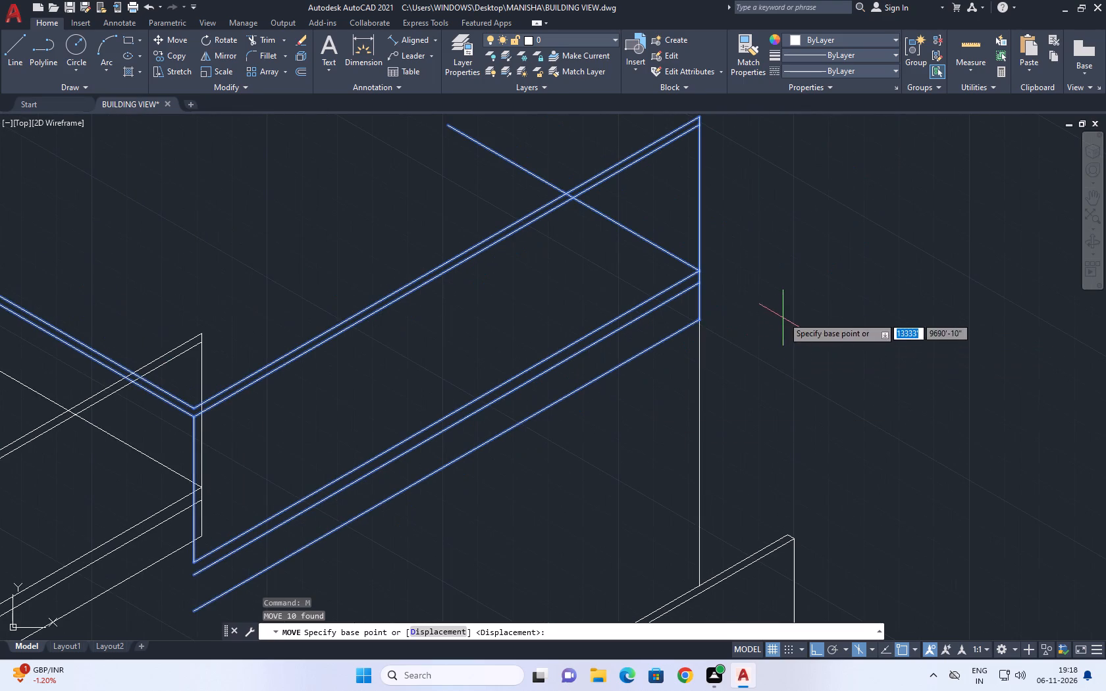
{"action": "left_click", "coordinate": [698, 318]}
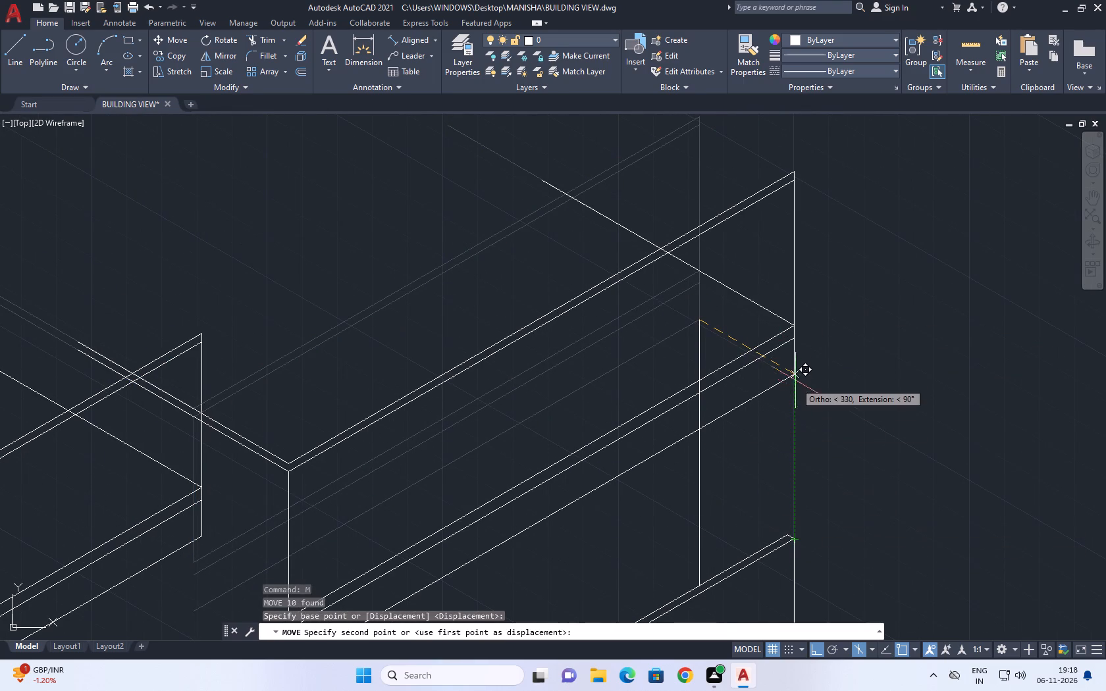
{"action": "left_click", "coordinate": [793, 374]}
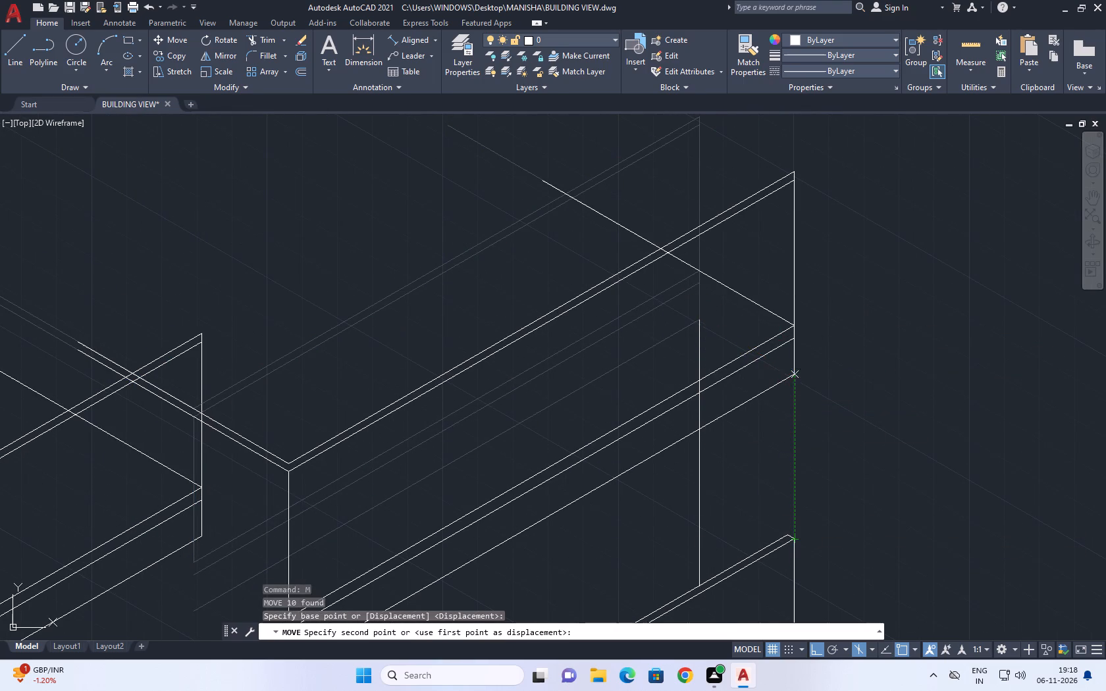
Move the copied parapet straight up about 2'-2" so its bottom line meets the top of the extension's vertical wall line.
{"action": "middle_click_drag", "start_coordinate": [721, 418], "coordinate": [730, 293]}
{"action": "left_click", "coordinate": [566, 459]}
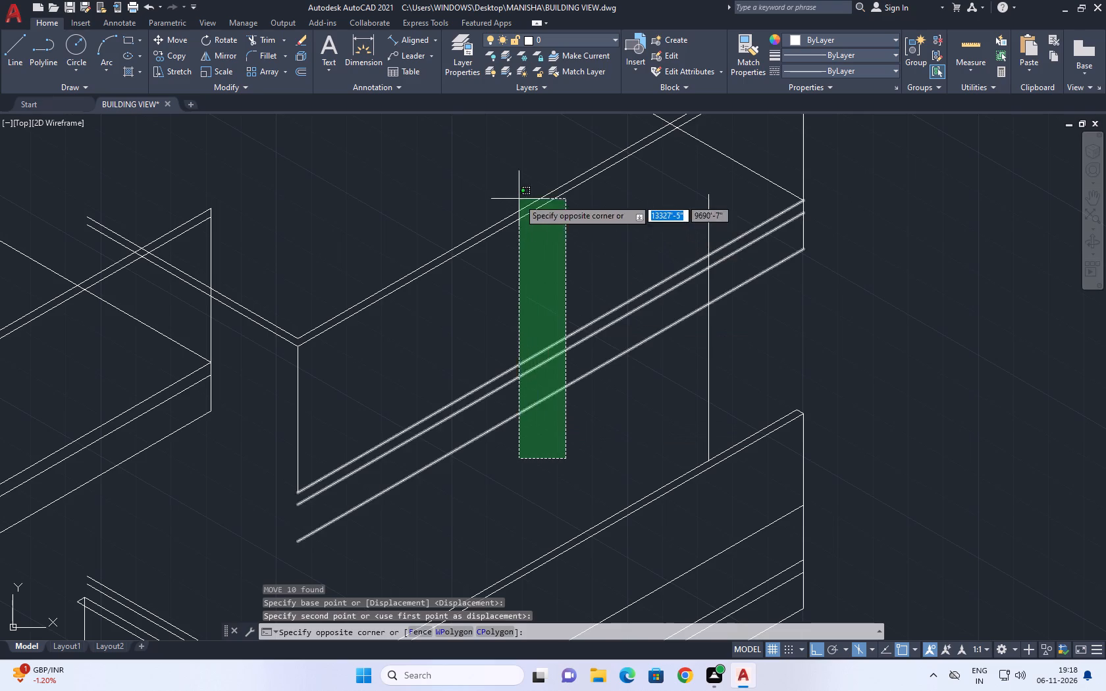
{"action": "left_click", "coordinate": [510, 192]}
{"action": "left_click_drag", "start_coordinate": [301, 302], "coordinate": [294, 320]}
{"action": "left_click", "coordinate": [269, 403]}
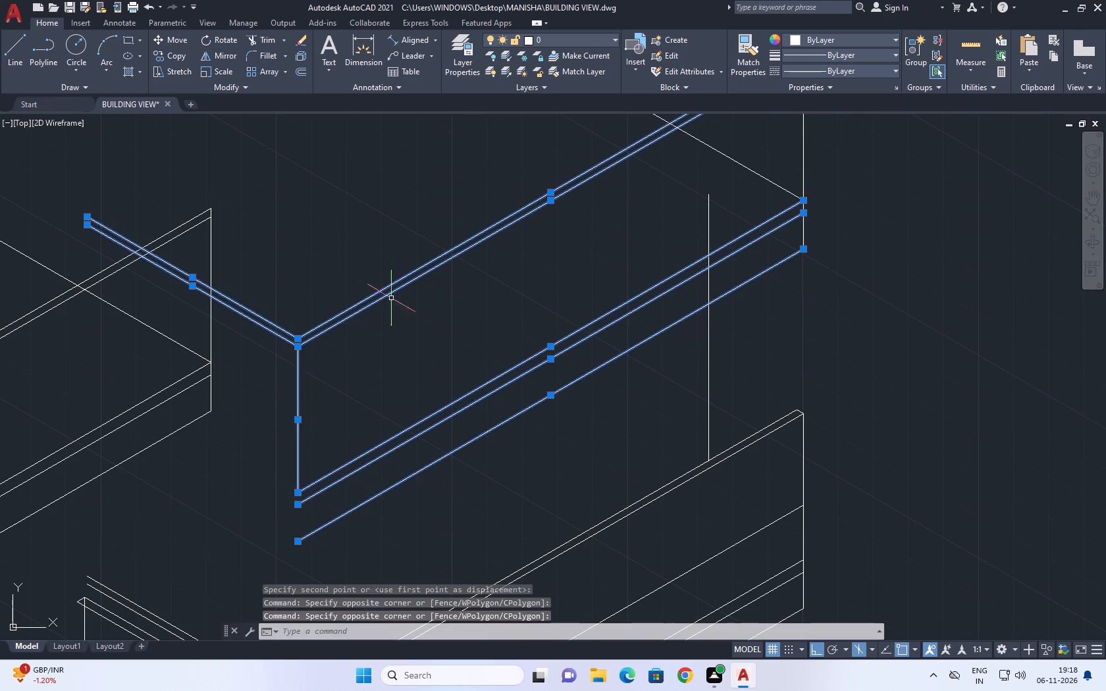
{"action": "middle_click_drag", "start_coordinate": [389, 284], "coordinate": [263, 365]}
{"action": "scroll", "coordinate": [311, 327], "scroll_direction": "down", "scroll_amount": 1}
{"action": "left_click_drag", "start_coordinate": [600, 269], "coordinate": [546, 274]}
{"action": "left_click", "coordinate": [506, 297]}
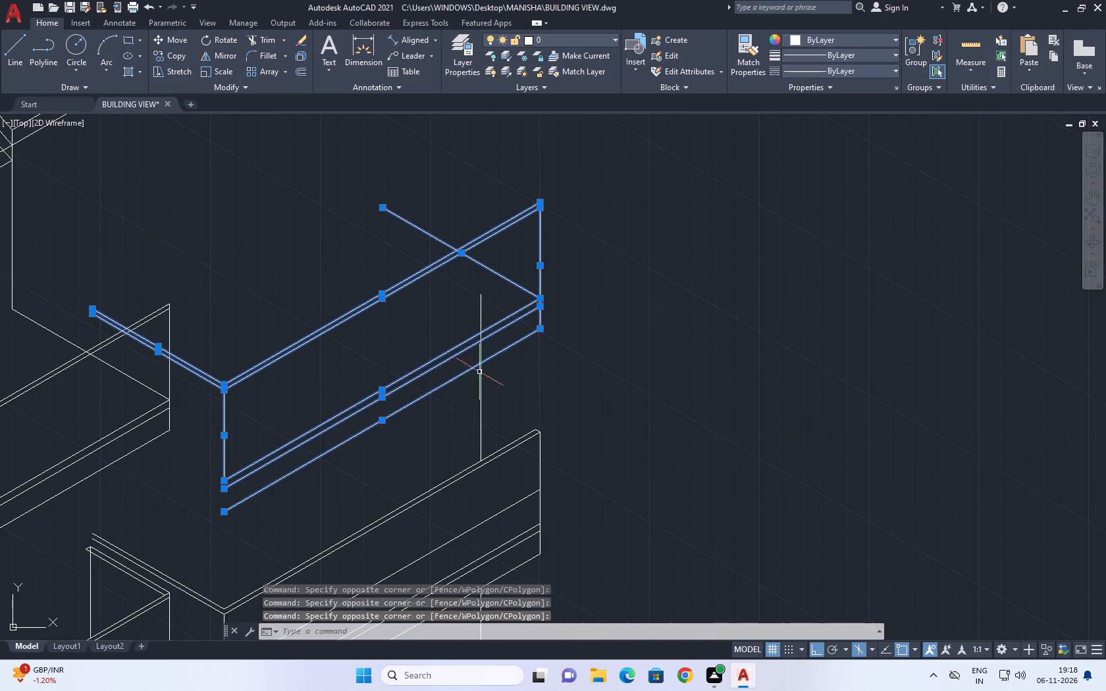
{"action": "key", "text": "m"}
{"action": "key", "text": "space"}
{"action": "scroll", "coordinate": [471, 336], "scroll_direction": "up", "scroll_amount": 2}
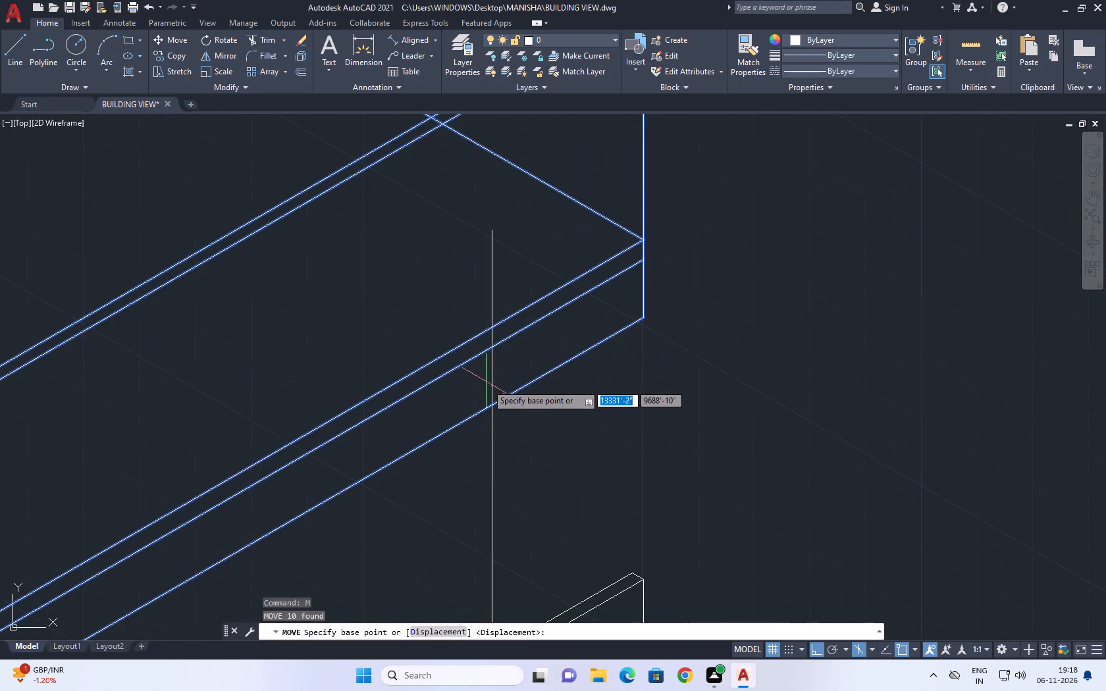
{"action": "left_click", "coordinate": [494, 404]}
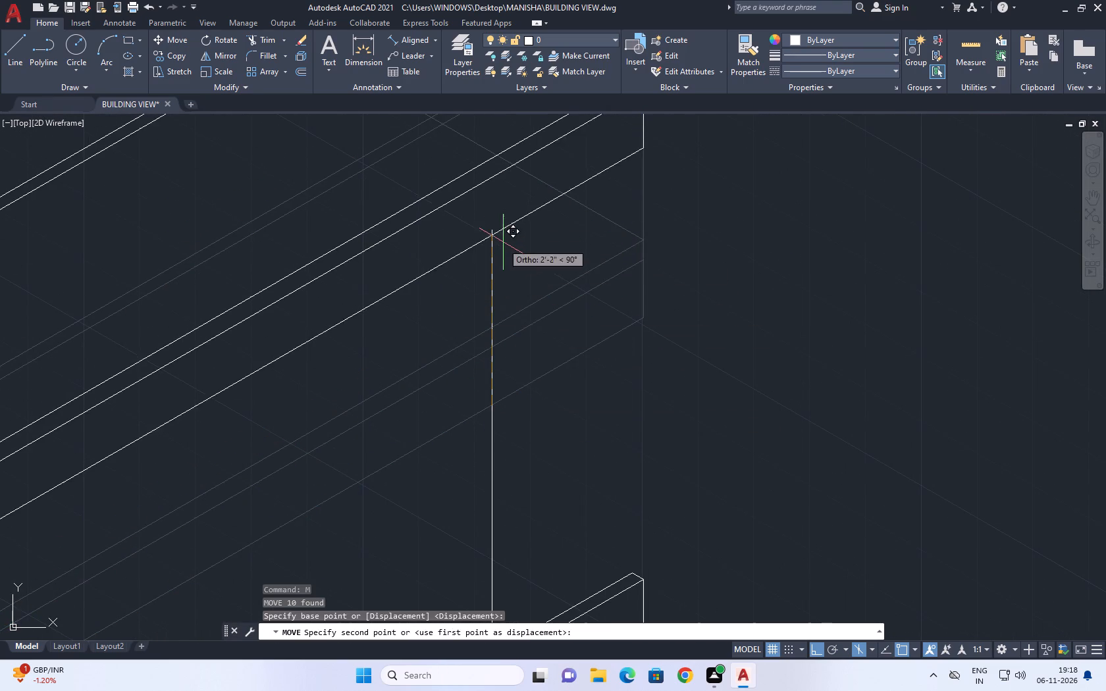
{"action": "left_click", "coordinate": [494, 232]}
Draw a line about 2'-1" long from the raised parapet's bottom inner corner back to the main building's balcony end.
{"action": "scroll", "coordinate": [586, 267], "scroll_direction": "down", "scroll_amount": 3}
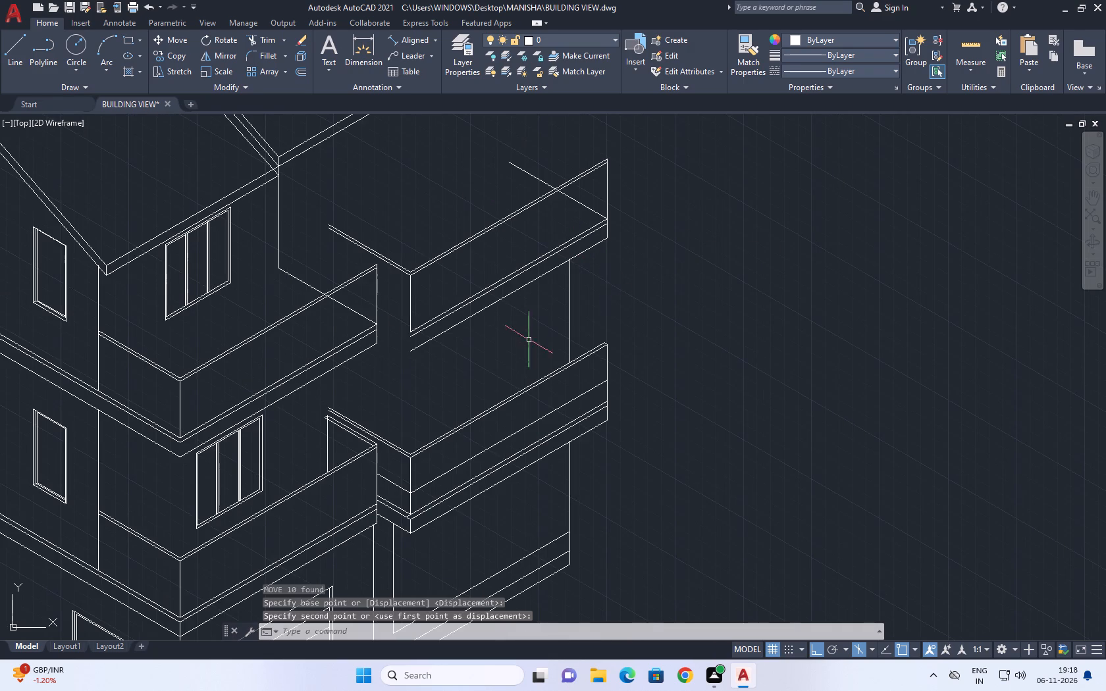
{"action": "middle_click_drag", "start_coordinate": [371, 315], "coordinate": [477, 337]}
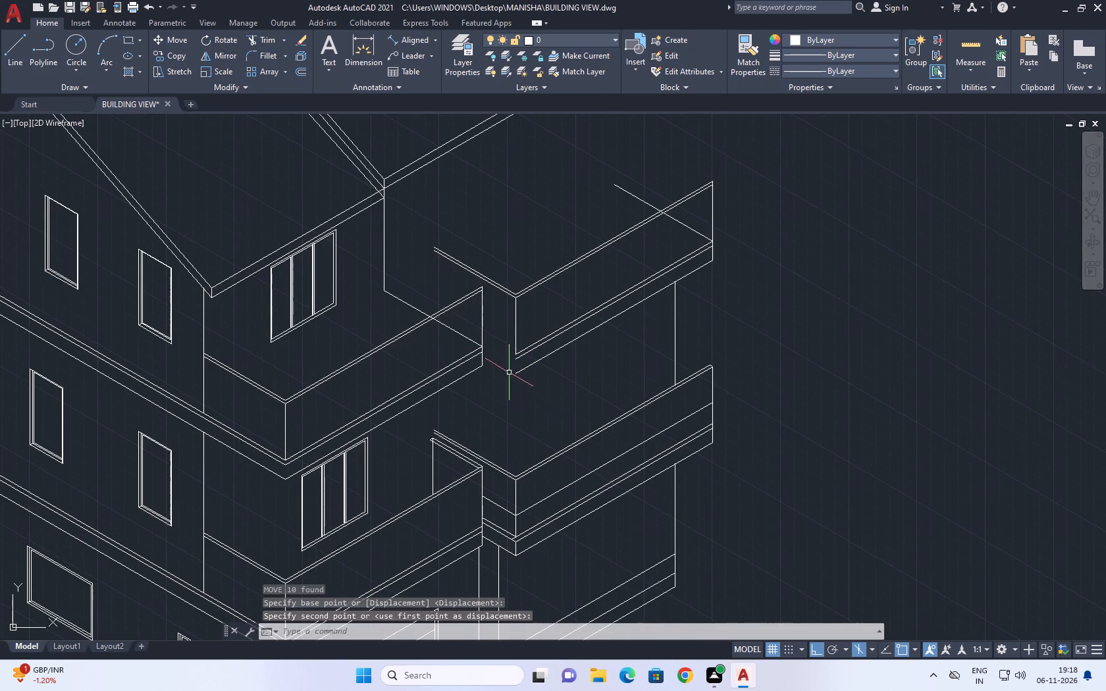
{"action": "middle_click_drag", "start_coordinate": [547, 415], "coordinate": [544, 355]}
{"action": "type", "text": "l"}
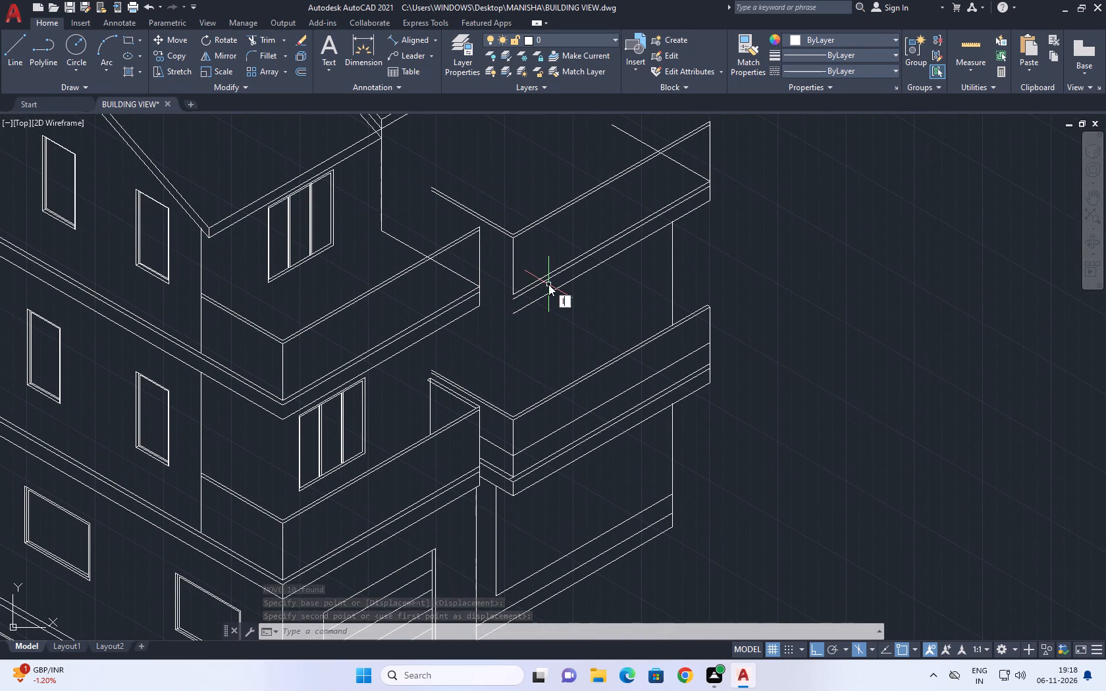
{"action": "key", "text": "space"}
{"action": "left_click", "coordinate": [514, 319]}
{"action": "scroll", "coordinate": [468, 296], "scroll_direction": "up", "scroll_amount": 1}
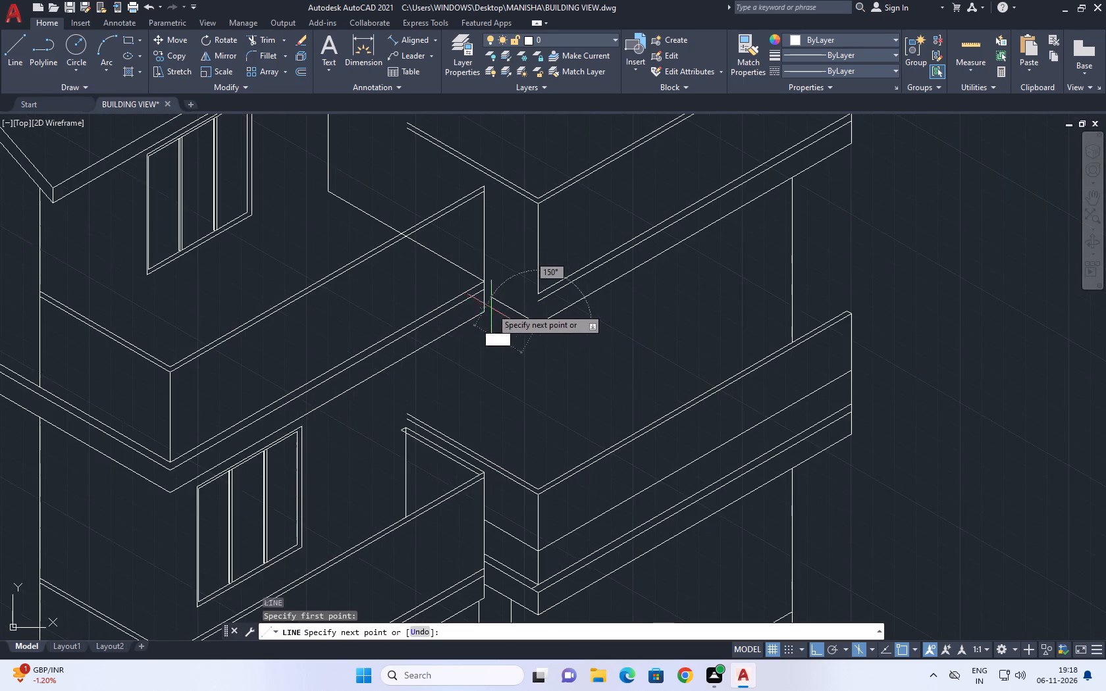
{"action": "scroll", "coordinate": [481, 296], "scroll_direction": "up", "scroll_amount": 4}
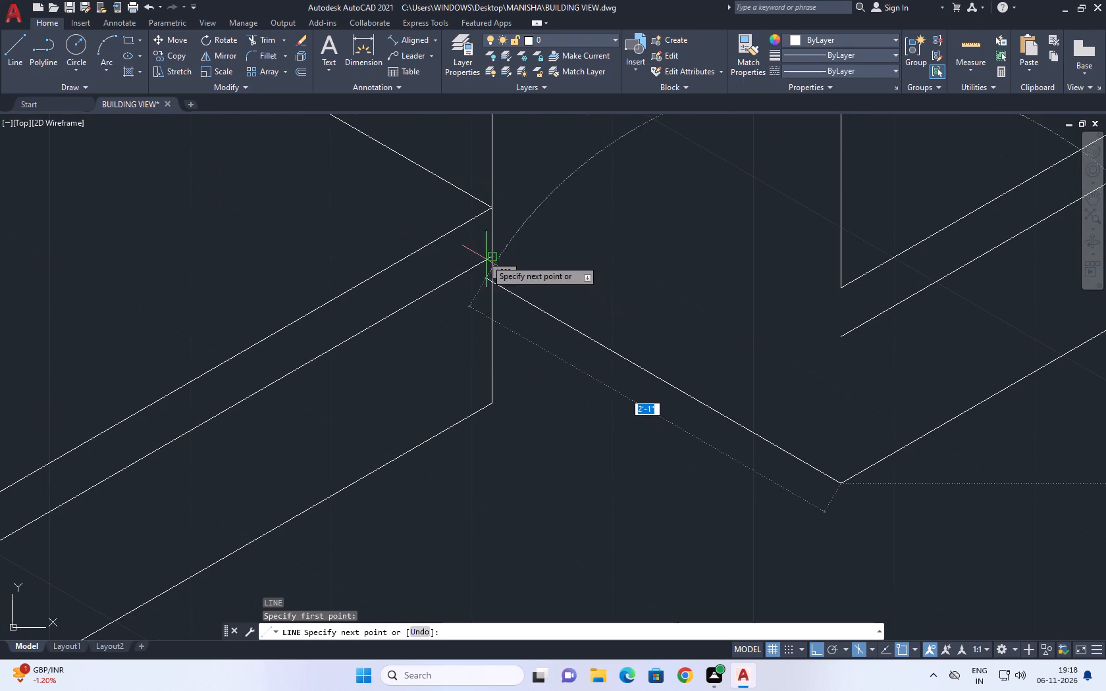
{"action": "left_click", "coordinate": [475, 303]}
{"action": "scroll", "coordinate": [473, 292], "scroll_direction": "down", "scroll_amount": 4}
{"action": "key", "text": "space"}
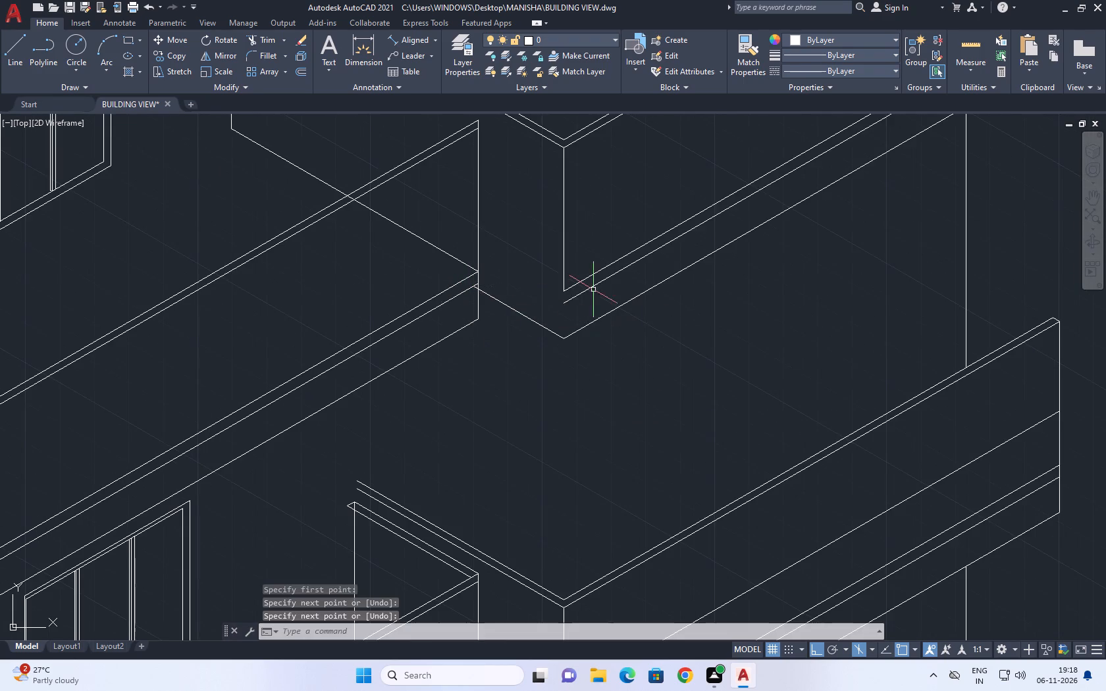
Draw a parallel line from the inner end of the raised parapet's middle band line back past the main balcony's end edge.
{"action": "middle_click_drag", "start_coordinate": [584, 288], "coordinate": [577, 259]}
{"action": "scroll", "coordinate": [577, 256], "scroll_direction": "down", "scroll_amount": 2}
{"action": "middle_click_drag", "start_coordinate": [642, 242], "coordinate": [654, 276]}
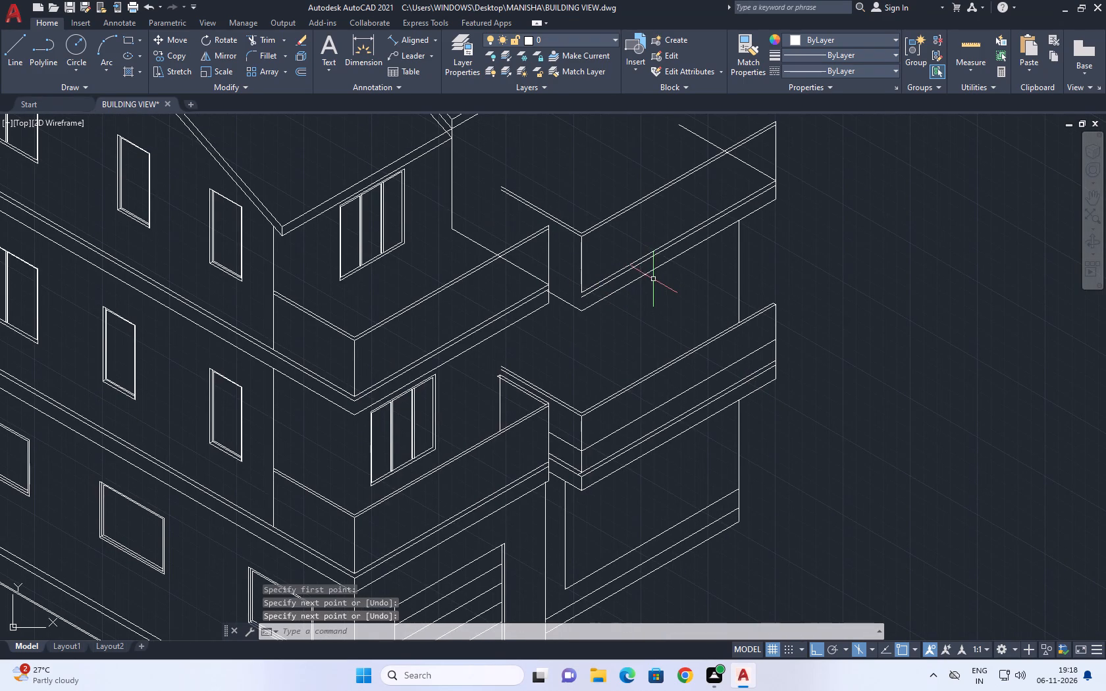
{"action": "scroll", "coordinate": [566, 314], "scroll_direction": "up", "scroll_amount": 2}
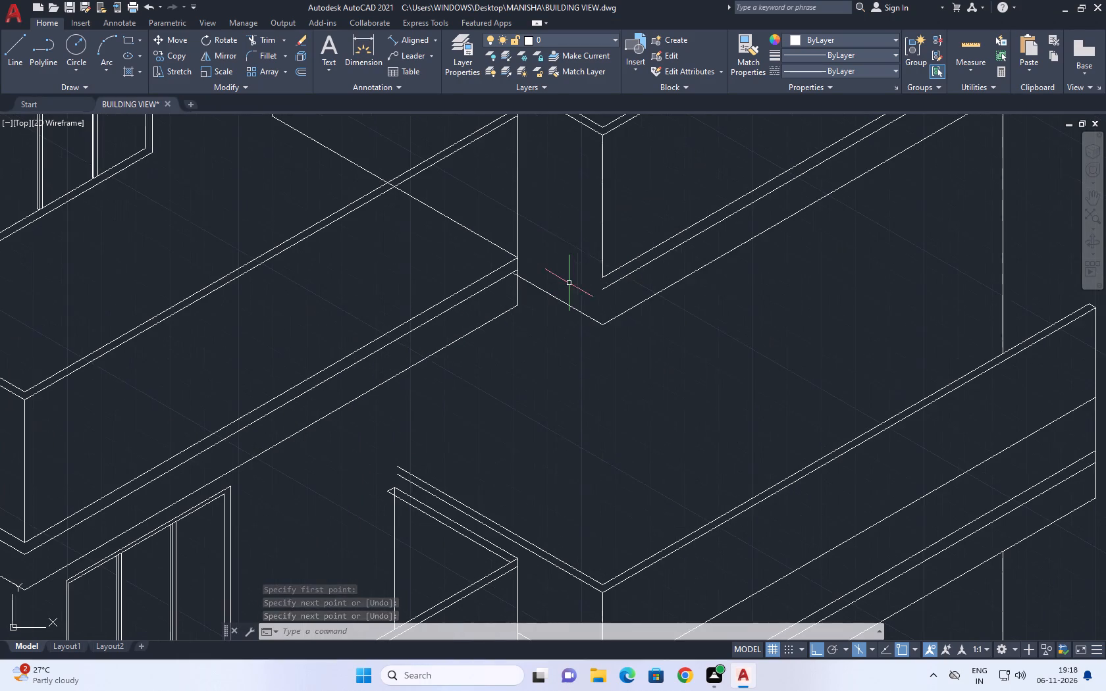
{"action": "right_click_drag", "start_coordinate": [563, 240], "coordinate": [563, 233]}
{"action": "left_click", "coordinate": [631, 242]}
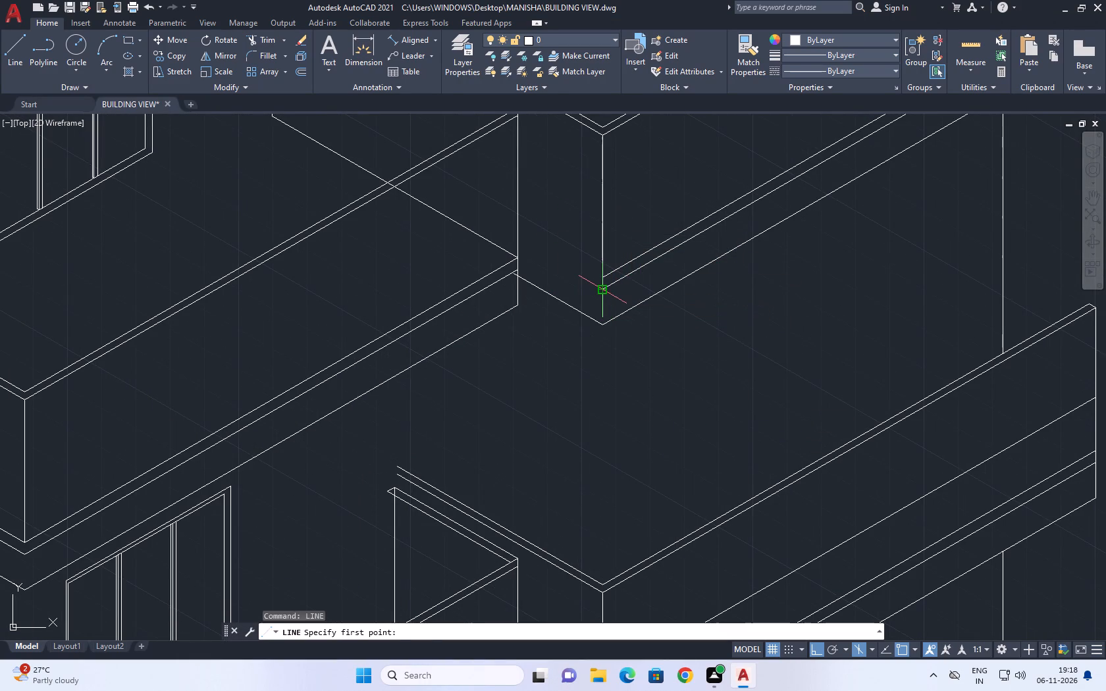
{"action": "left_click", "coordinate": [600, 288]}
{"action": "scroll", "coordinate": [518, 257], "scroll_direction": "up", "scroll_amount": 1}
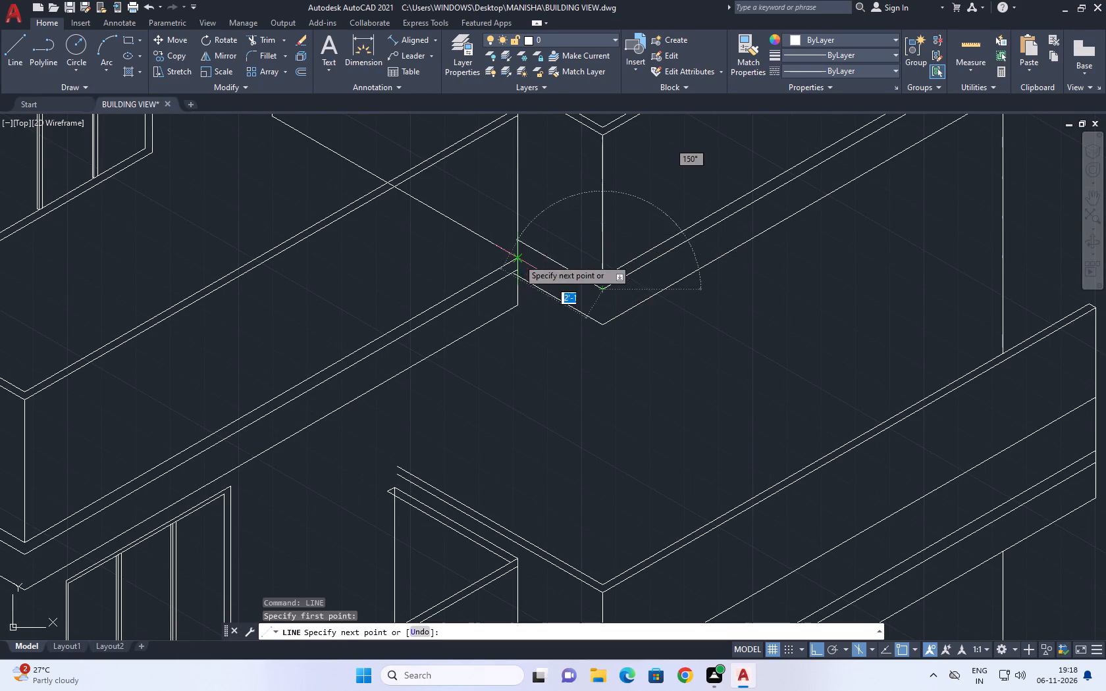
{"action": "left_click", "coordinate": [494, 209]}
{"action": "right_click", "coordinate": [564, 186]}
{"action": "right_click", "coordinate": [563, 185]}
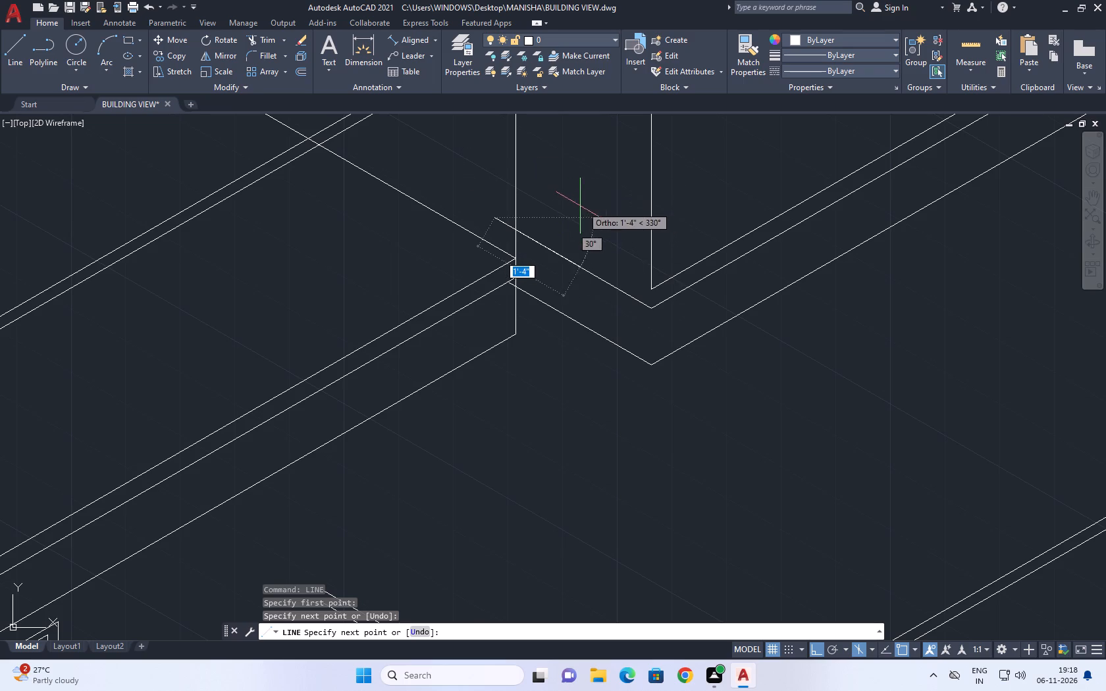
{"action": "right_click", "coordinate": [578, 206]}
{"action": "left_click", "coordinate": [625, 228]}
{"action": "scroll", "coordinate": [635, 251], "scroll_direction": "down", "scroll_amount": 3}
{"action": "middle_click_drag", "start_coordinate": [656, 235], "coordinate": [666, 273]}
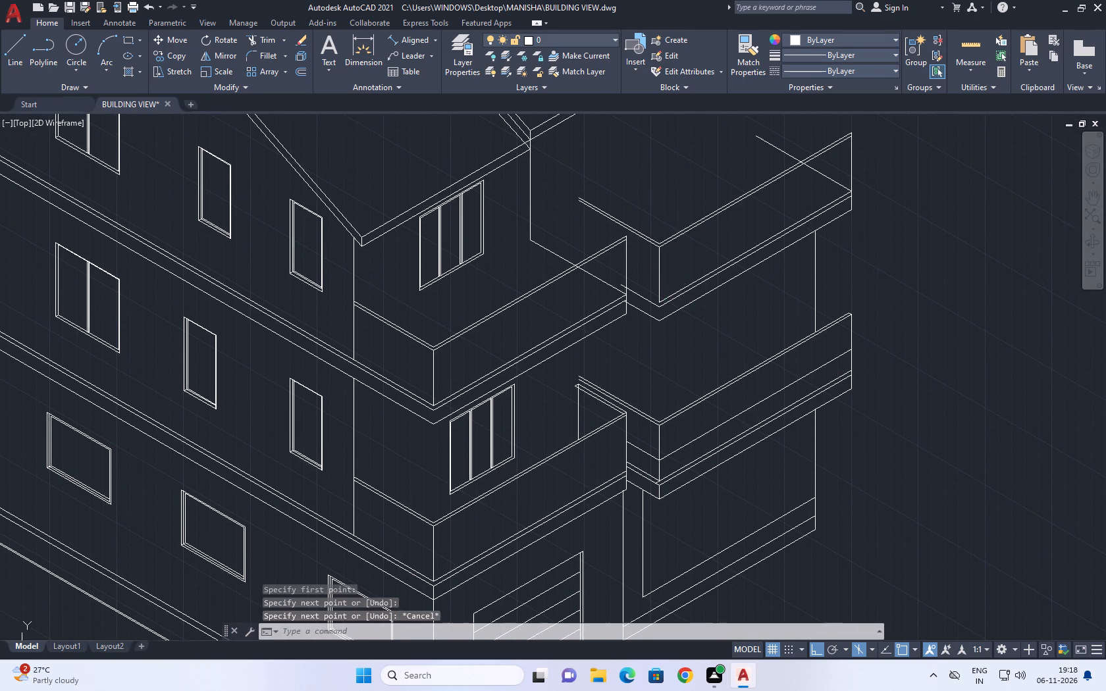
Draw a short vertical line at the upper extension parapet's front corner, from the middle band line down to the bottom corner.
{"action": "right_click", "coordinate": [631, 178]}
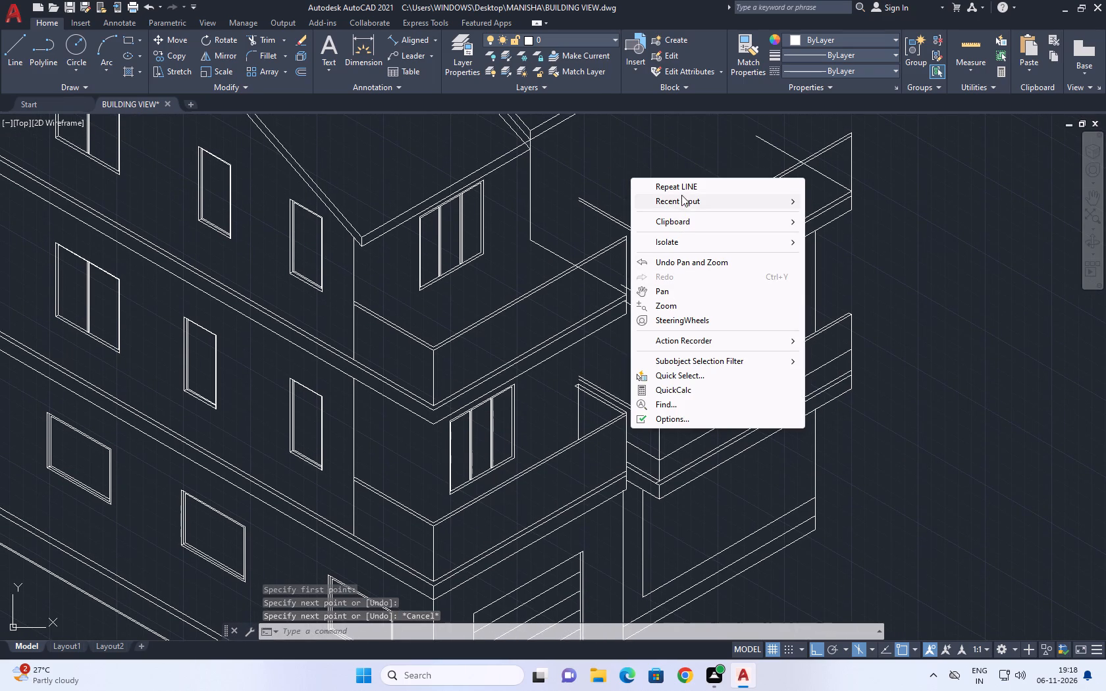
{"action": "left_click", "coordinate": [685, 187]}
{"action": "scroll", "coordinate": [594, 238], "scroll_direction": "up", "scroll_amount": 1}
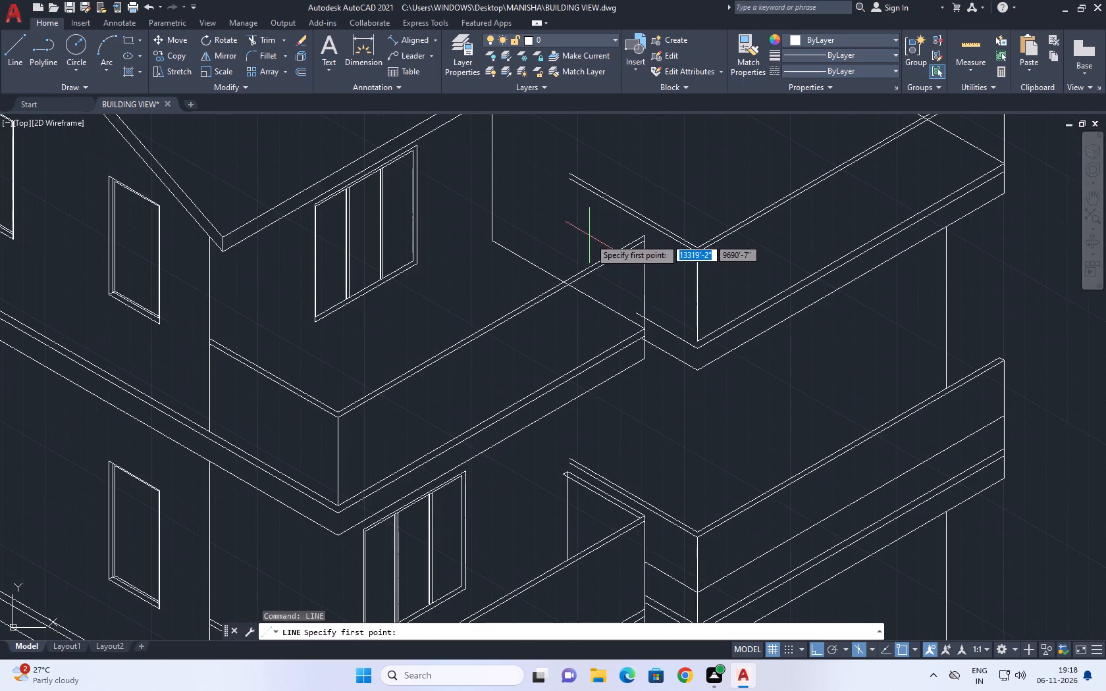
{"action": "middle_click_drag", "start_coordinate": [641, 324], "coordinate": [589, 163]}
{"action": "scroll", "coordinate": [714, 297], "scroll_direction": "down", "scroll_amount": 2}
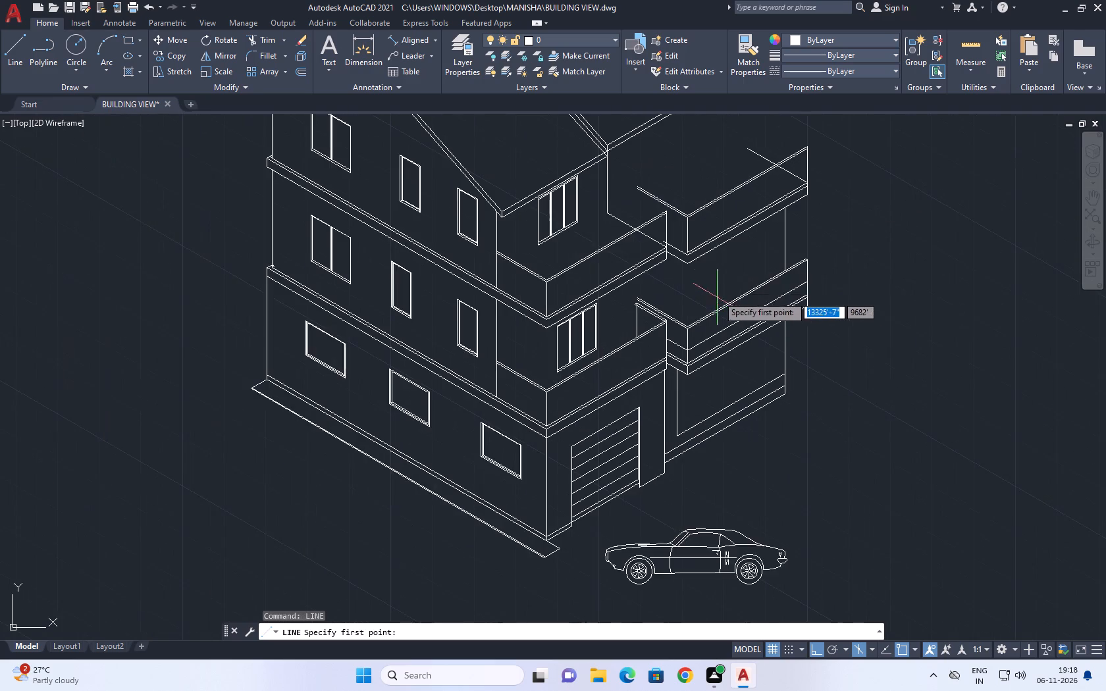
{"action": "middle_click_drag", "start_coordinate": [717, 275], "coordinate": [720, 299]}
{"action": "scroll", "coordinate": [711, 295], "scroll_direction": "up", "scroll_amount": 3}
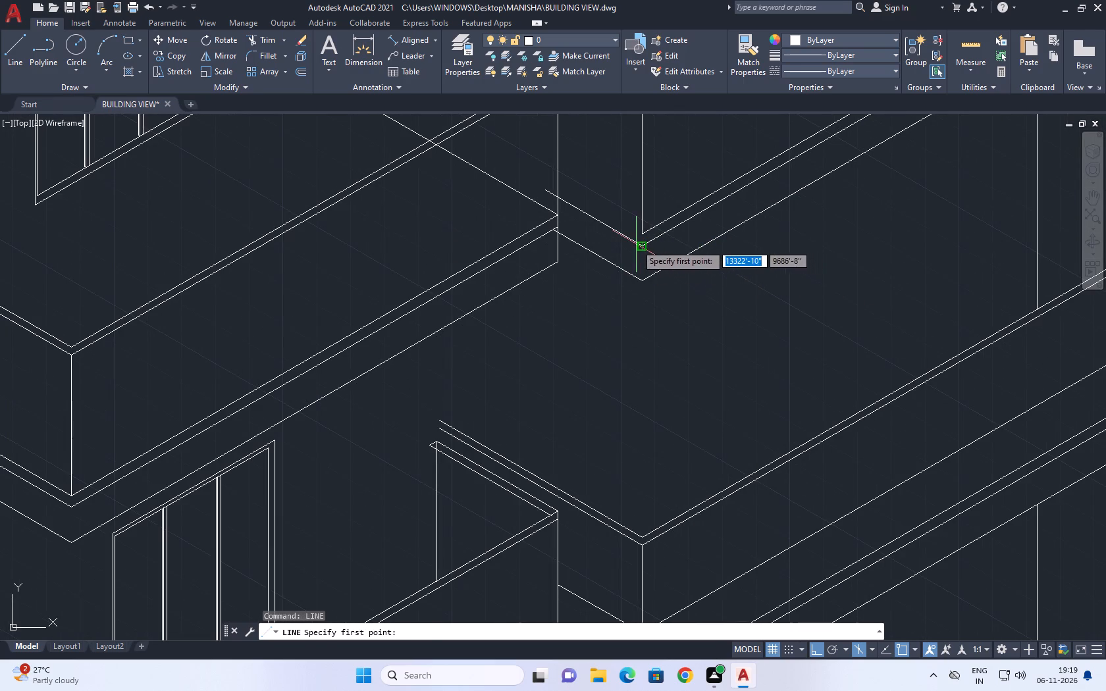
{"action": "left_click", "coordinate": [636, 244]}
{"action": "left_click", "coordinate": [640, 286]}
{"action": "right_click", "coordinate": [694, 221]}
{"action": "scroll", "coordinate": [734, 255], "scroll_direction": "up", "scroll_amount": 1}
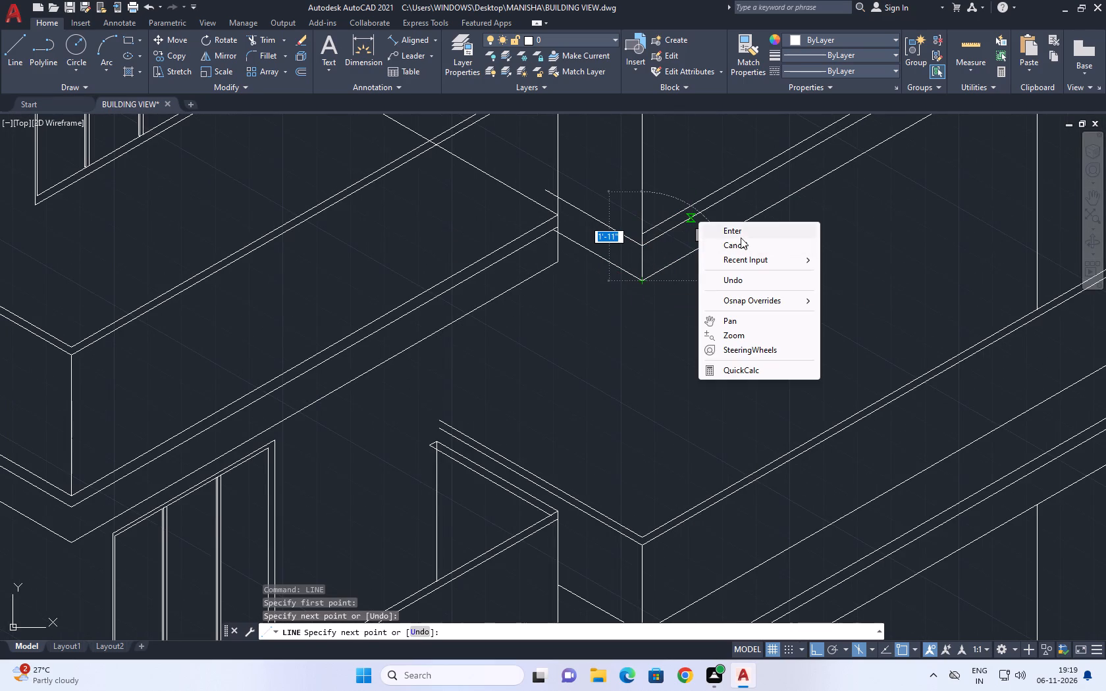
{"action": "left_click", "coordinate": [741, 238]}
Trim the inner ends of the two short side band lines where they overshoot the main balcony's vertical end edge.
{"action": "middle_click_drag", "start_coordinate": [678, 213], "coordinate": [680, 258]}
{"action": "left_click", "coordinate": [256, 37]}
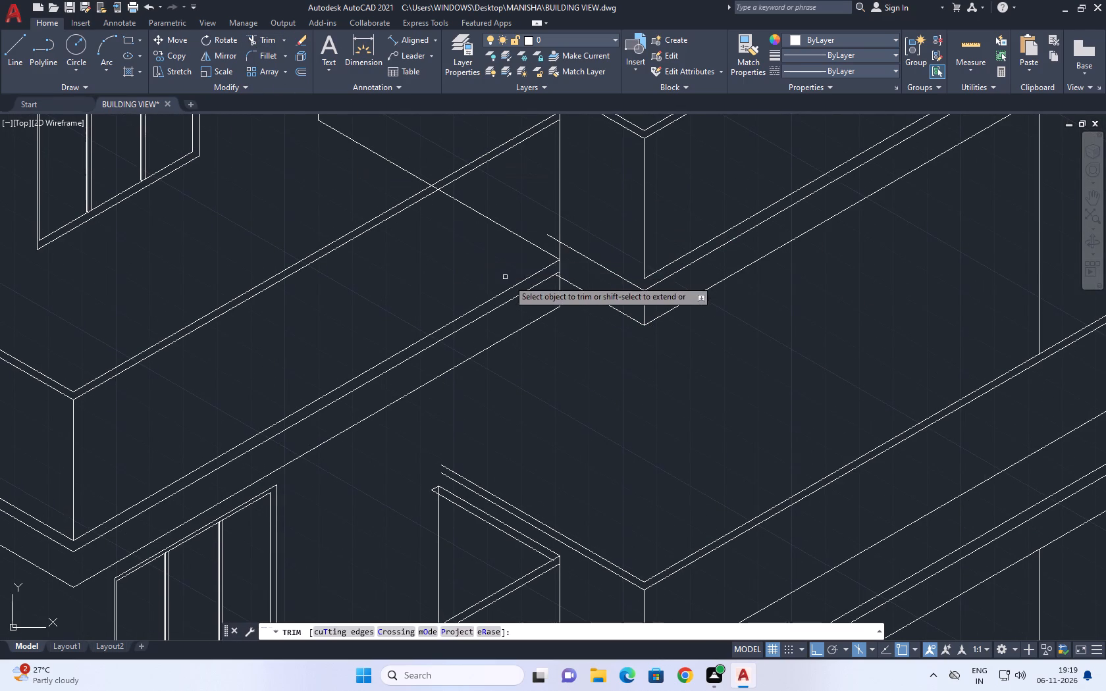
{"action": "scroll", "coordinate": [525, 292], "scroll_direction": "up", "scroll_amount": 2}
{"action": "middle_click_drag", "start_coordinate": [612, 211], "coordinate": [619, 314]}
{"action": "left_click", "coordinate": [589, 251]}
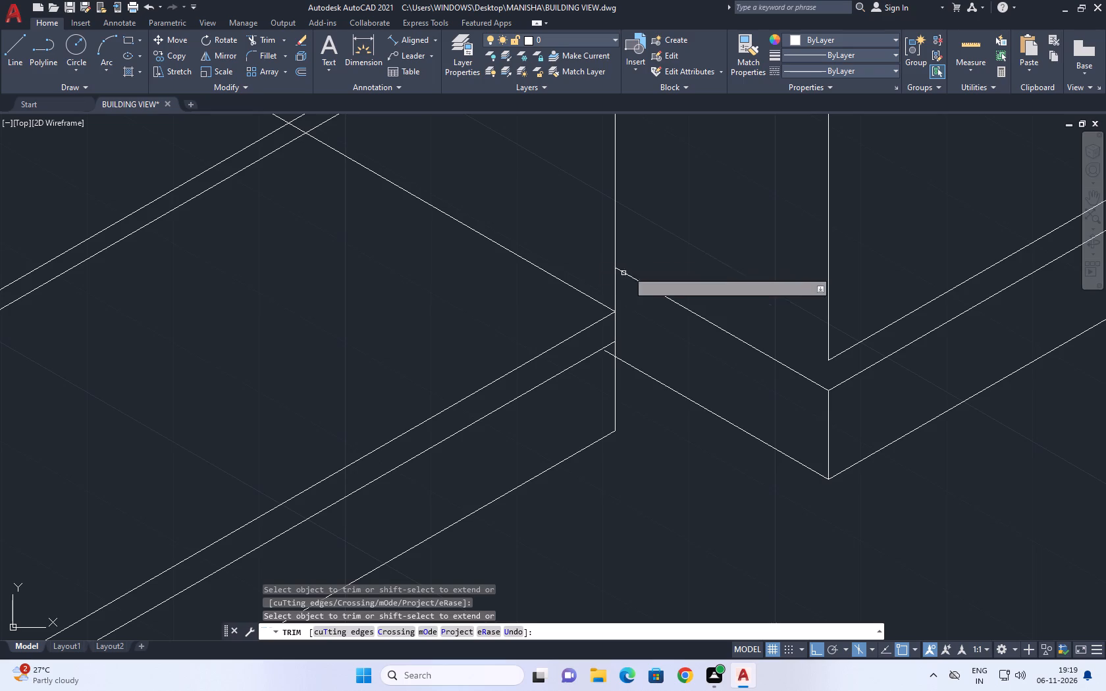
{"action": "right_click", "coordinate": [668, 232]}
{"action": "left_click", "coordinate": [721, 245]}
{"action": "scroll", "coordinate": [618, 353], "scroll_direction": "up", "scroll_amount": 1}
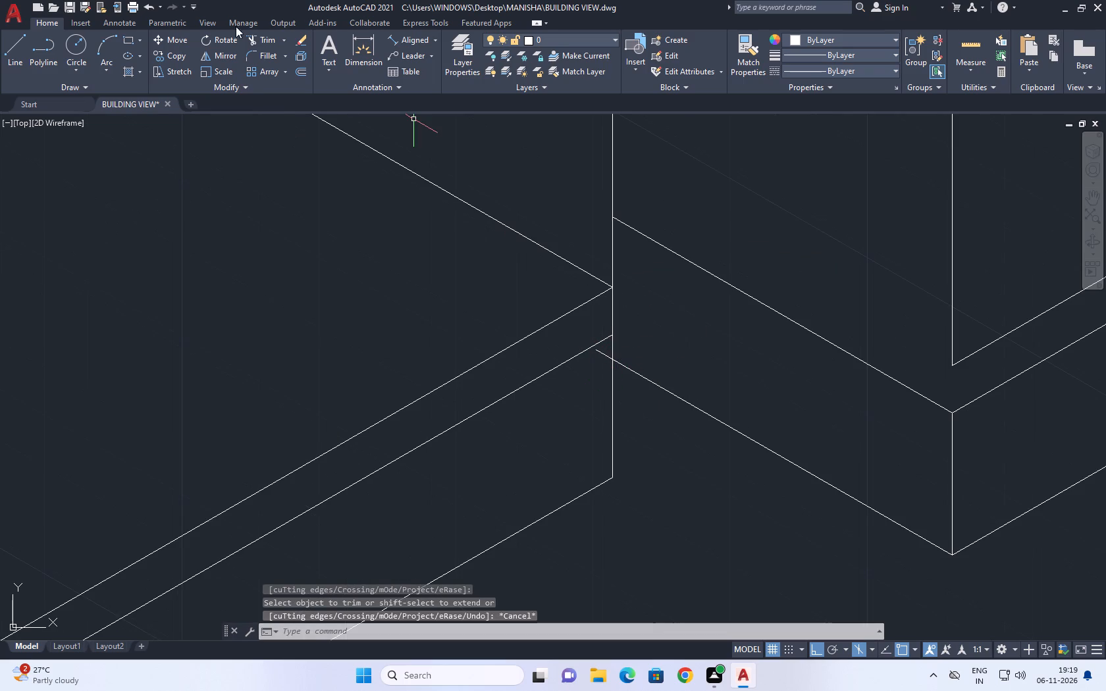
{"action": "left_click", "coordinate": [261, 34]}
{"action": "left_click", "coordinate": [606, 353]}
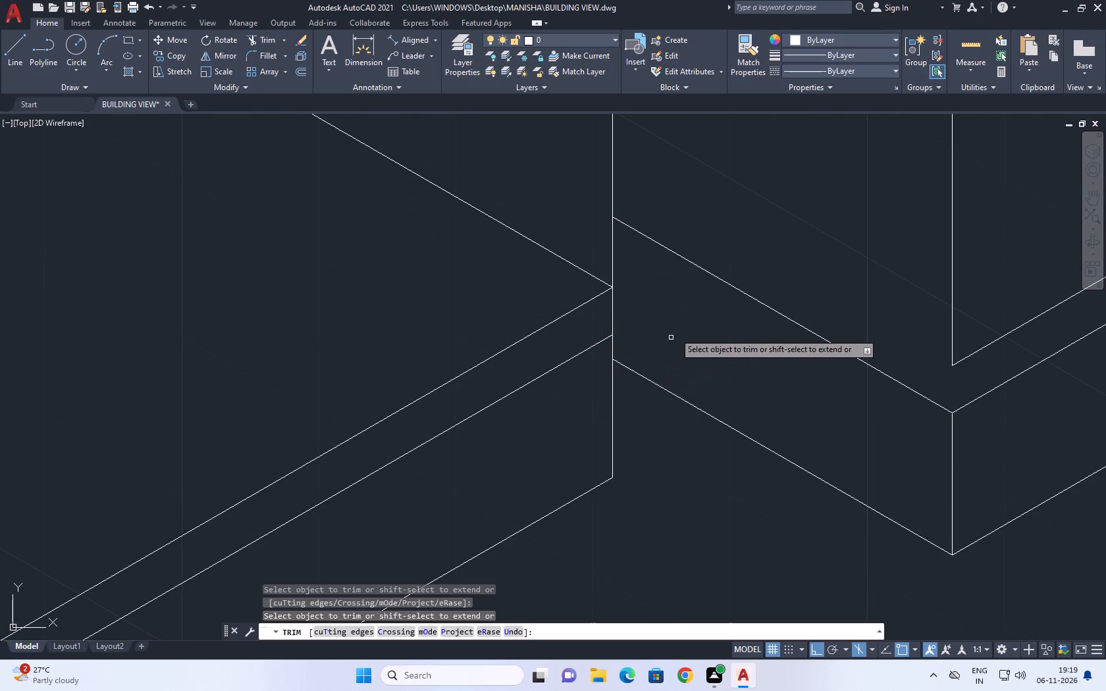
{"action": "right_click", "coordinate": [678, 317]}
{"action": "left_click", "coordinate": [712, 335]}
Copy the upper of the two short side band lines straight up about 3" to the base of the parapet's corner line.
{"action": "scroll", "coordinate": [673, 349], "scroll_direction": "down", "scroll_amount": 2}
{"action": "scroll", "coordinate": [750, 332], "scroll_direction": "down", "scroll_amount": 2}
{"action": "middle_click_drag", "start_coordinate": [769, 320], "coordinate": [749, 348]}
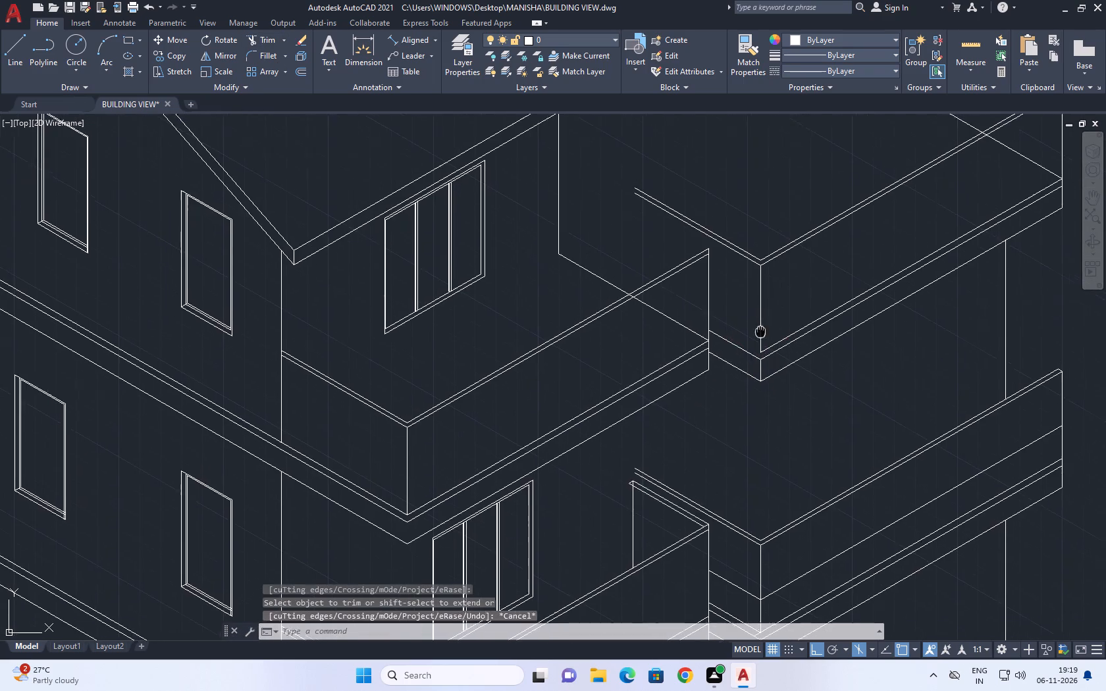
{"action": "middle_click_drag", "start_coordinate": [749, 348], "coordinate": [733, 365]}
{"action": "middle_click_drag", "start_coordinate": [740, 263], "coordinate": [630, 355]}
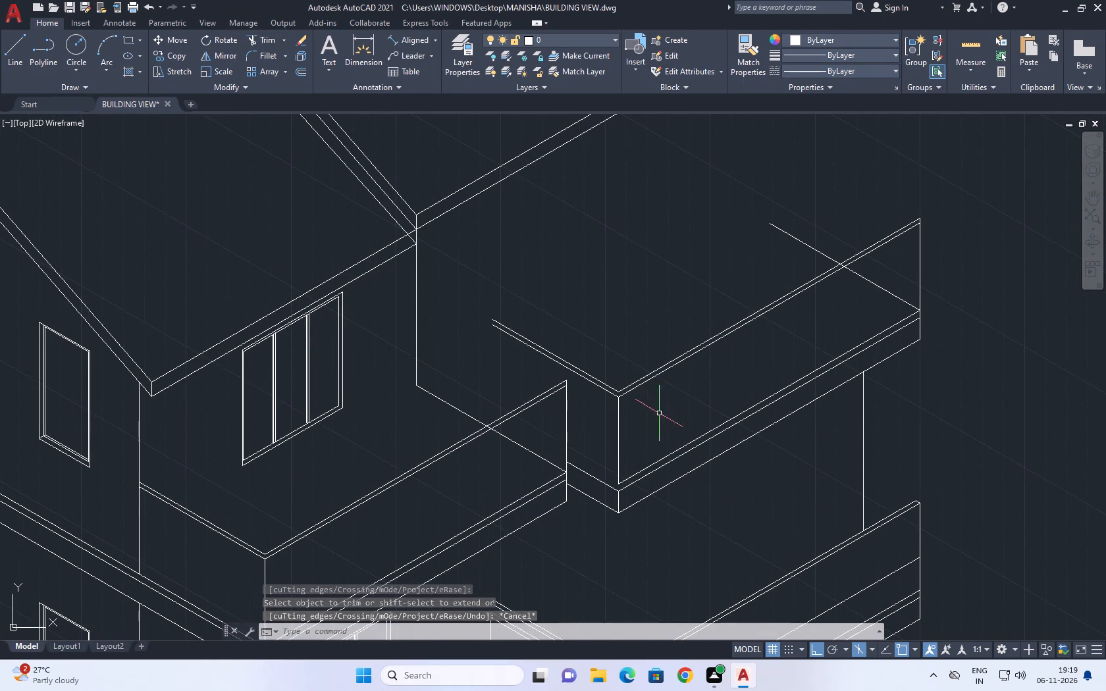
{"action": "middle_click_drag", "start_coordinate": [558, 461], "coordinate": [635, 429]}
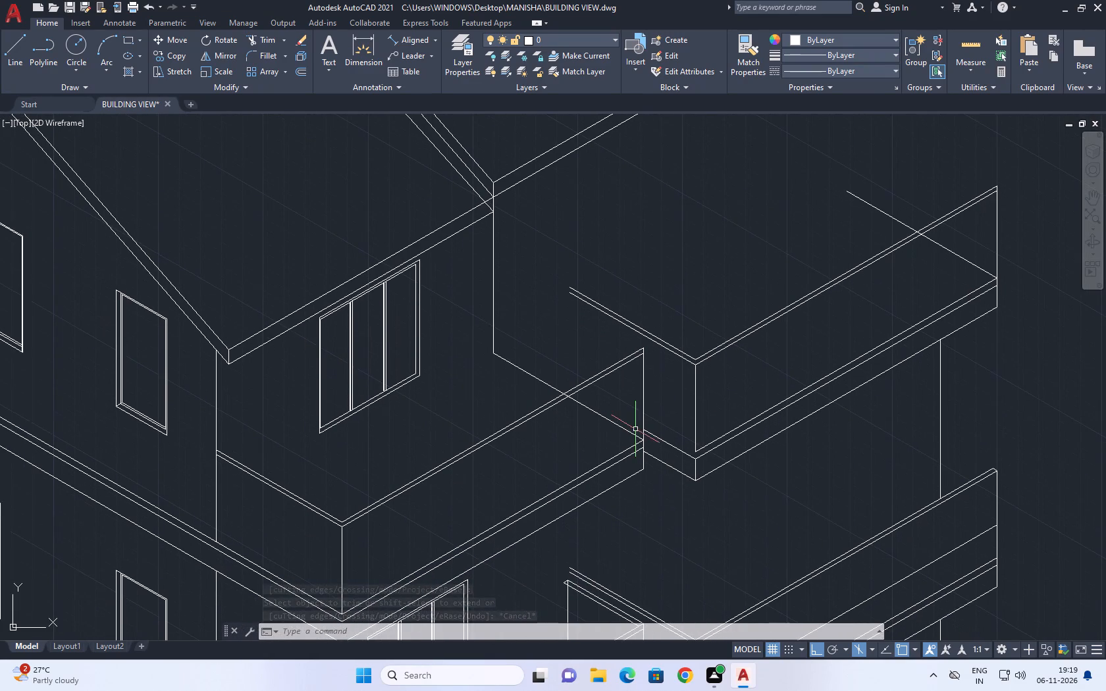
{"action": "scroll", "coordinate": [672, 450], "scroll_direction": "up", "scroll_amount": 1}
{"action": "left_click", "coordinate": [678, 442]}
{"action": "left_click", "coordinate": [673, 449]}
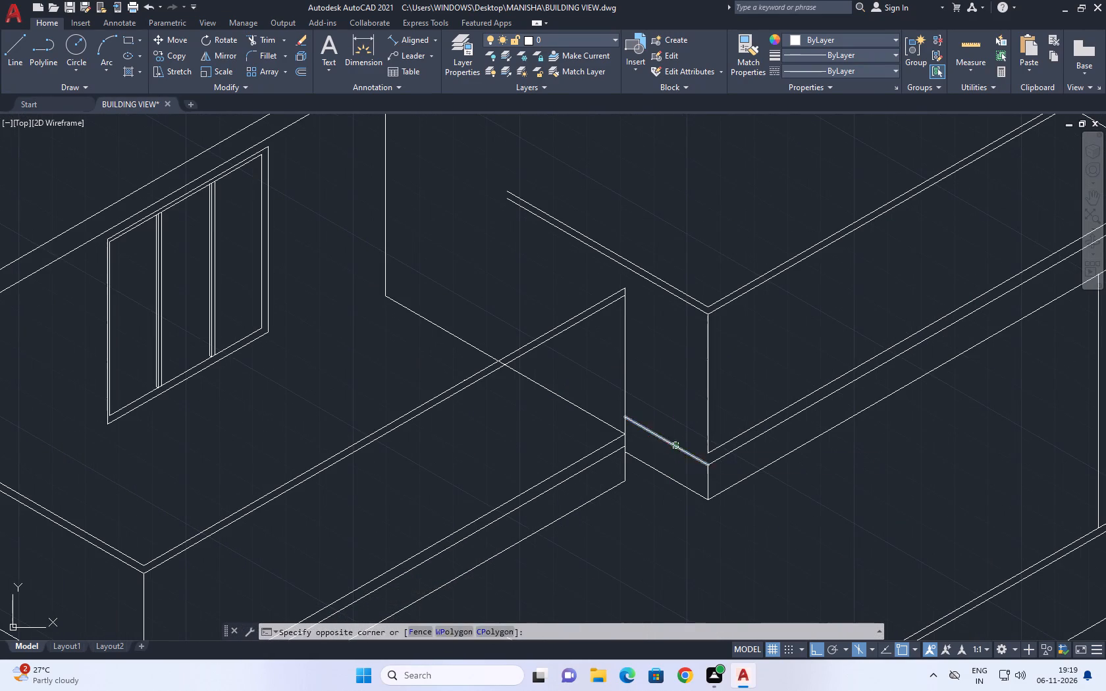
{"action": "left_click", "coordinate": [173, 57]}
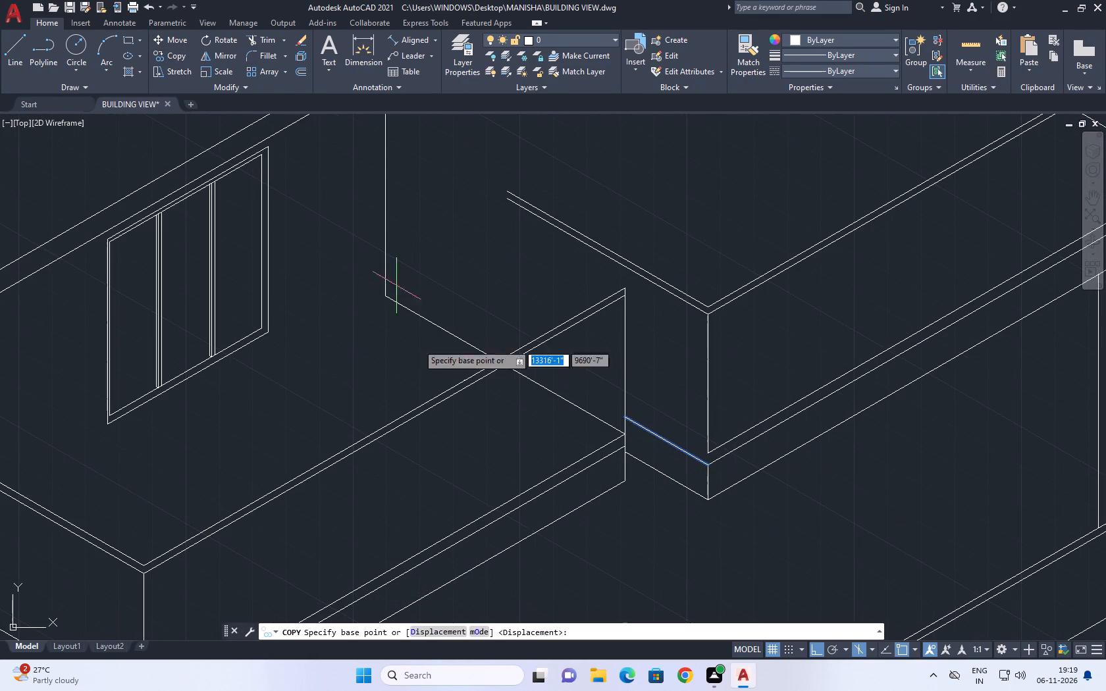
{"action": "scroll", "coordinate": [720, 475], "scroll_direction": "up", "scroll_amount": 2}
{"action": "left_click", "coordinate": [689, 455]}
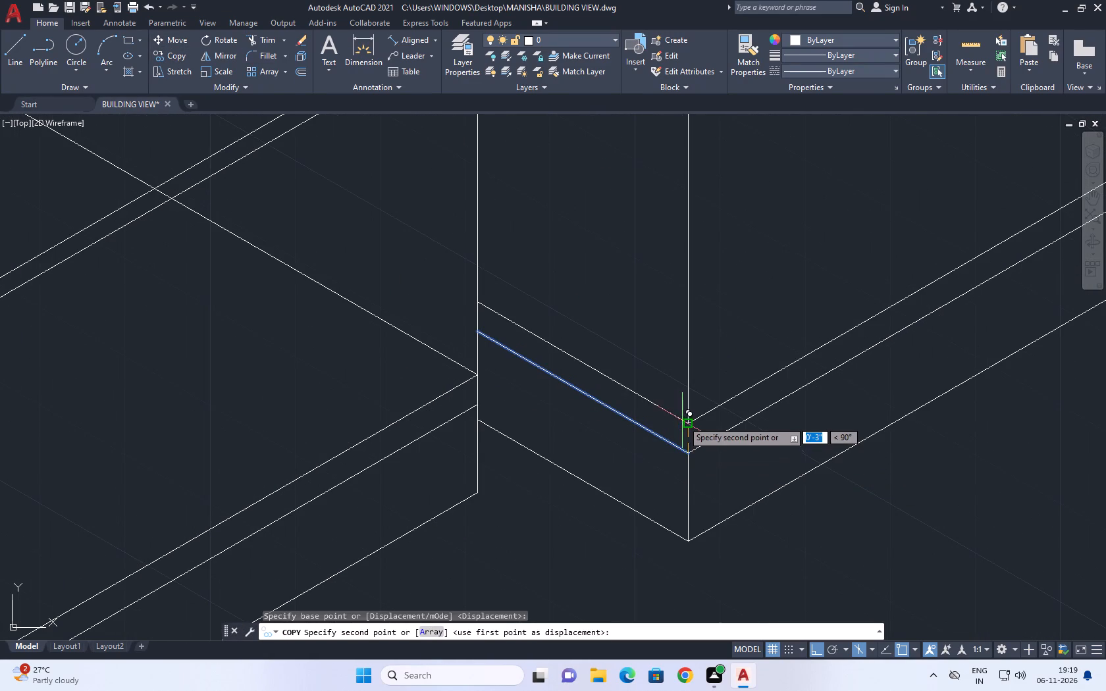
{"action": "left_click_drag", "start_coordinate": [686, 419], "coordinate": [691, 425]}
{"action": "right_click", "coordinate": [725, 360]}
{"action": "left_click", "coordinate": [764, 381]}
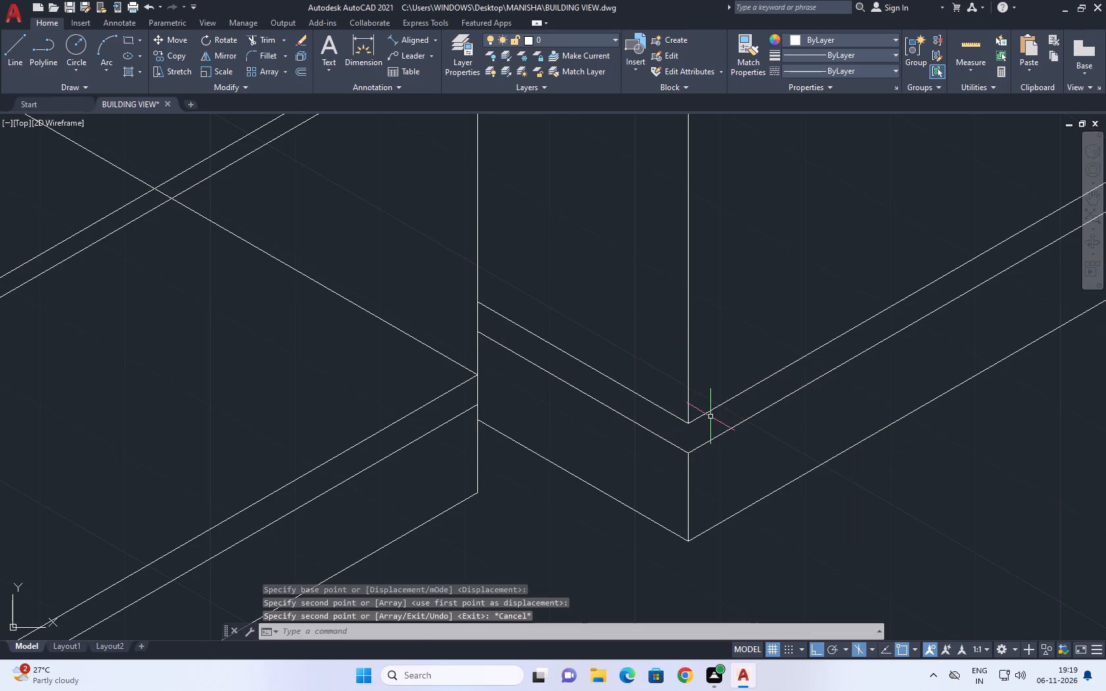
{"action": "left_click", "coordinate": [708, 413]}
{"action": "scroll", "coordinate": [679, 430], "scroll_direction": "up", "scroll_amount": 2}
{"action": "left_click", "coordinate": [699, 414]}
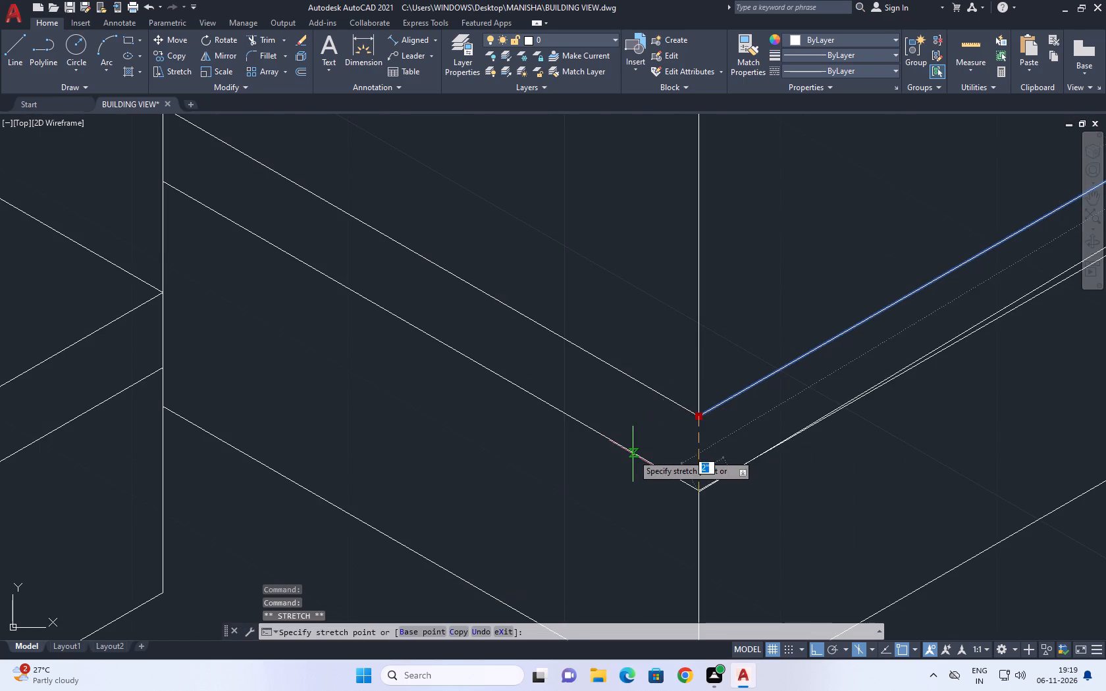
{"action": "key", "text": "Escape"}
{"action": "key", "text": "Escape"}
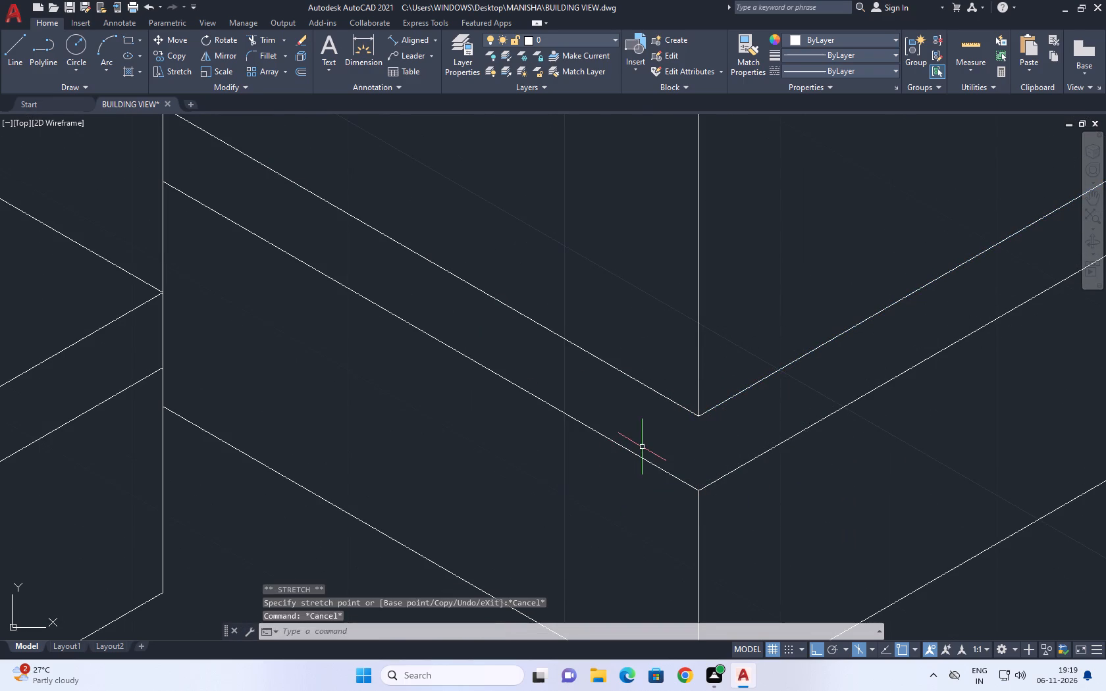
Extend the parapet front's upper band line past the corner to meet the short side band line.
{"action": "type", "text": "ex"}
{"action": "key", "text": "space"}
{"action": "left_click", "coordinate": [776, 384]}
{"action": "left_click", "coordinate": [721, 348]}
{"action": "scroll", "coordinate": [719, 386], "scroll_direction": "down", "scroll_amount": 2}
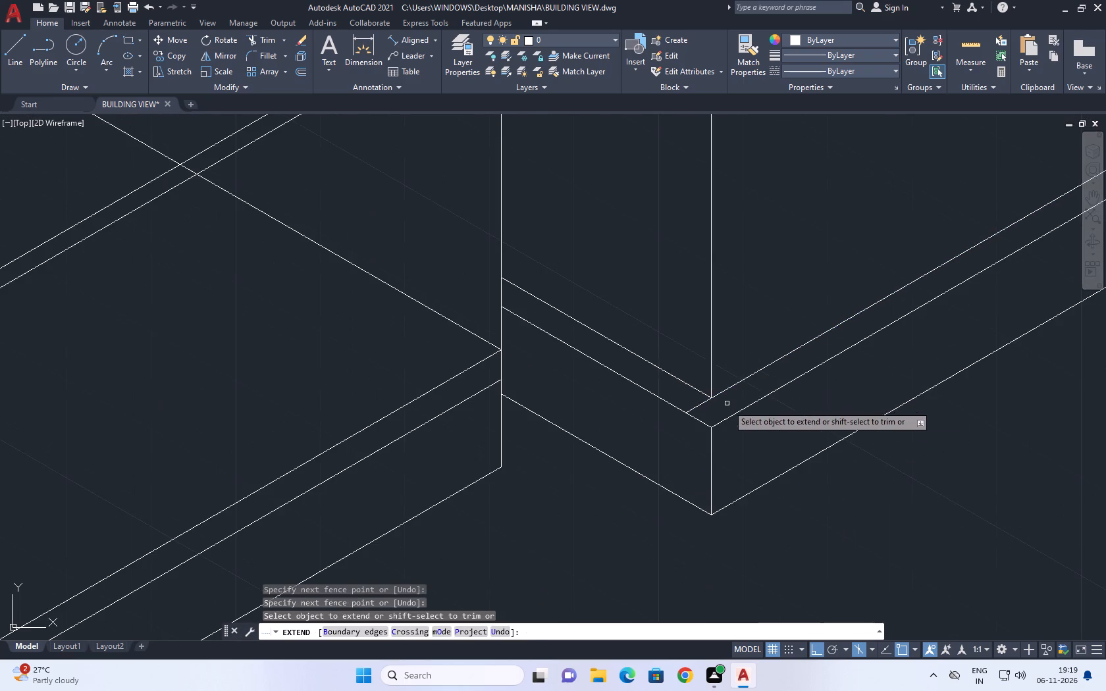
{"action": "key", "text": "Escape"}
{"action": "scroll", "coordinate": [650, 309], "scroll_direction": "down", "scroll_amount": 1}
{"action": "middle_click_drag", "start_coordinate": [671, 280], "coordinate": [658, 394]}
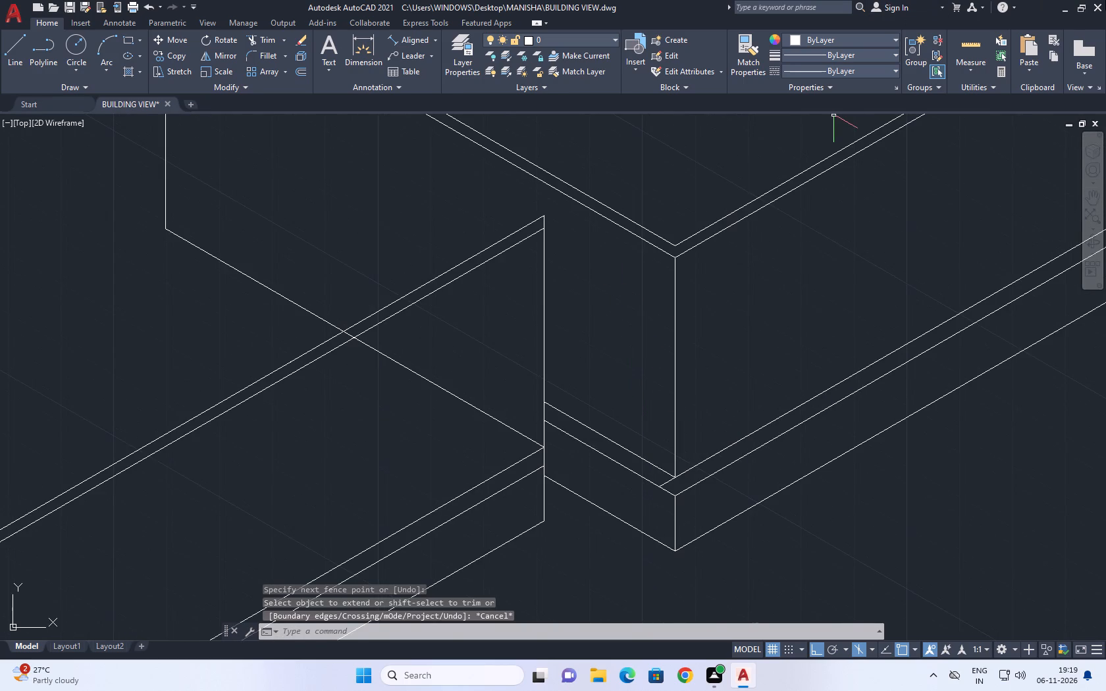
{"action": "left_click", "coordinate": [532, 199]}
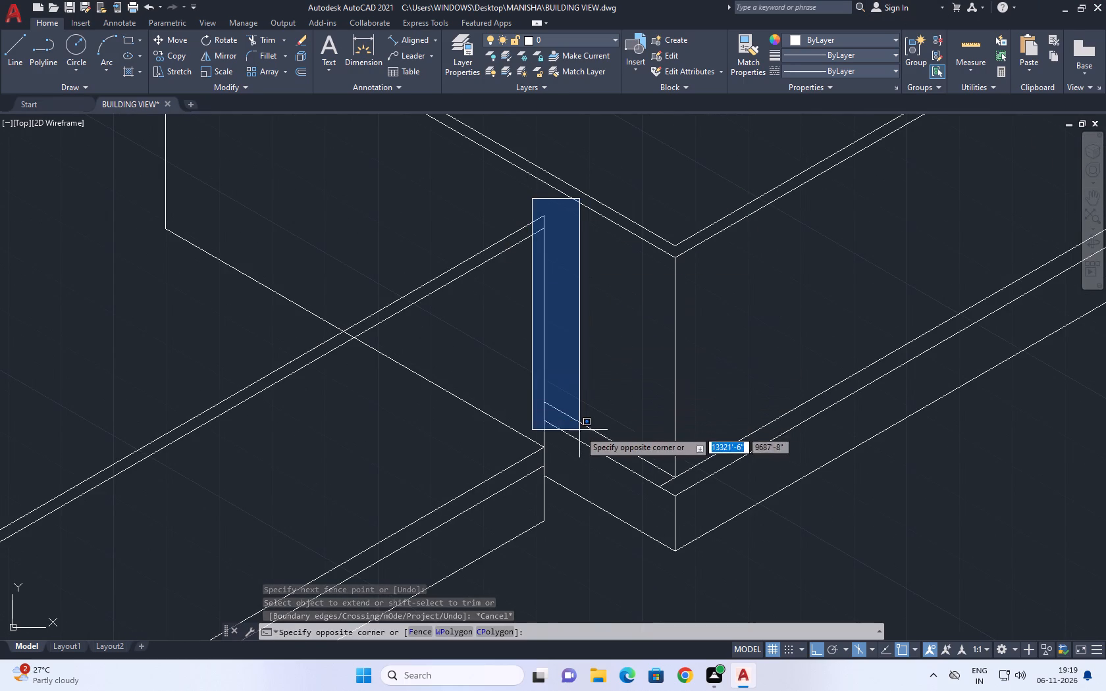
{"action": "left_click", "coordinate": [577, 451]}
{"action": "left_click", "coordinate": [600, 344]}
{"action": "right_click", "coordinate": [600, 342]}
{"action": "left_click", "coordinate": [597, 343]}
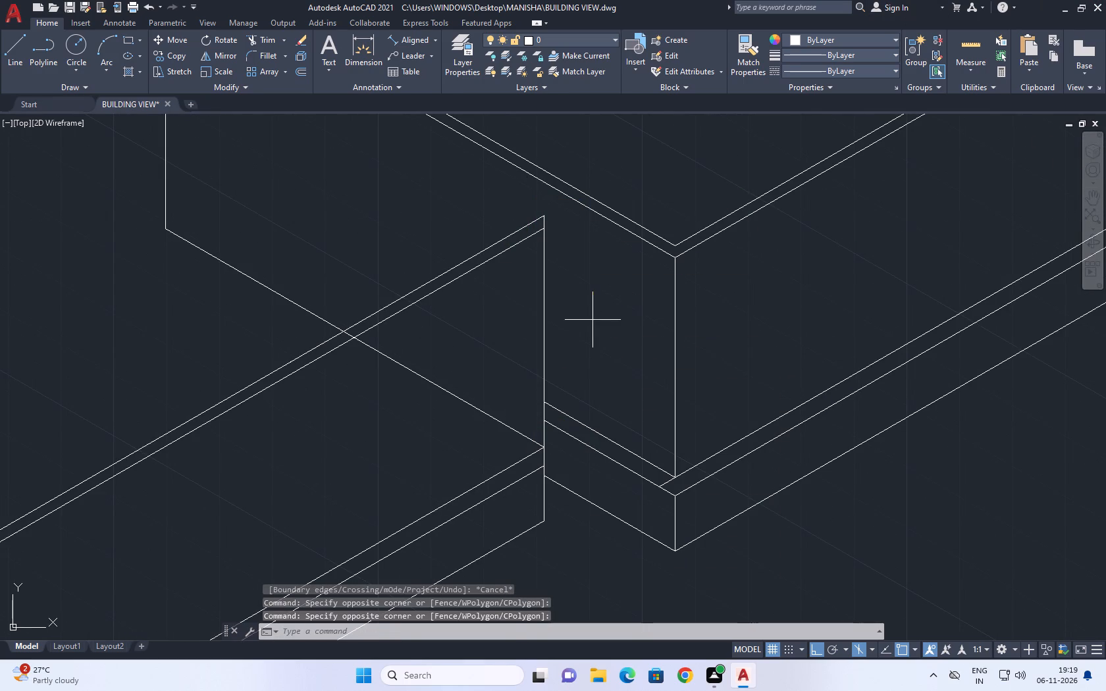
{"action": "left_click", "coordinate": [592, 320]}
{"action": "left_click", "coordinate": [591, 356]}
Examine the whole building view and the upper extension parapet's corner where its band lines meet the main balcony.
{"action": "scroll", "coordinate": [598, 340], "scroll_direction": "down", "scroll_amount": 2}
{"action": "middle_click_drag", "start_coordinate": [635, 258], "coordinate": [675, 384]}
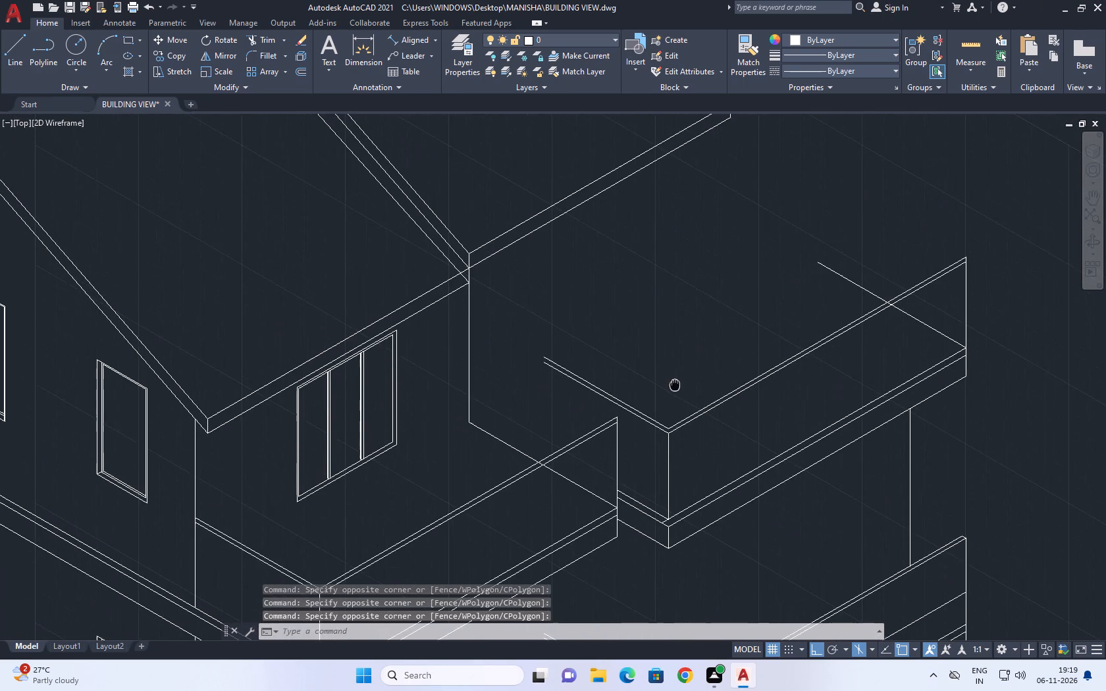
{"action": "middle_click_drag", "start_coordinate": [675, 384], "coordinate": [675, 384]}
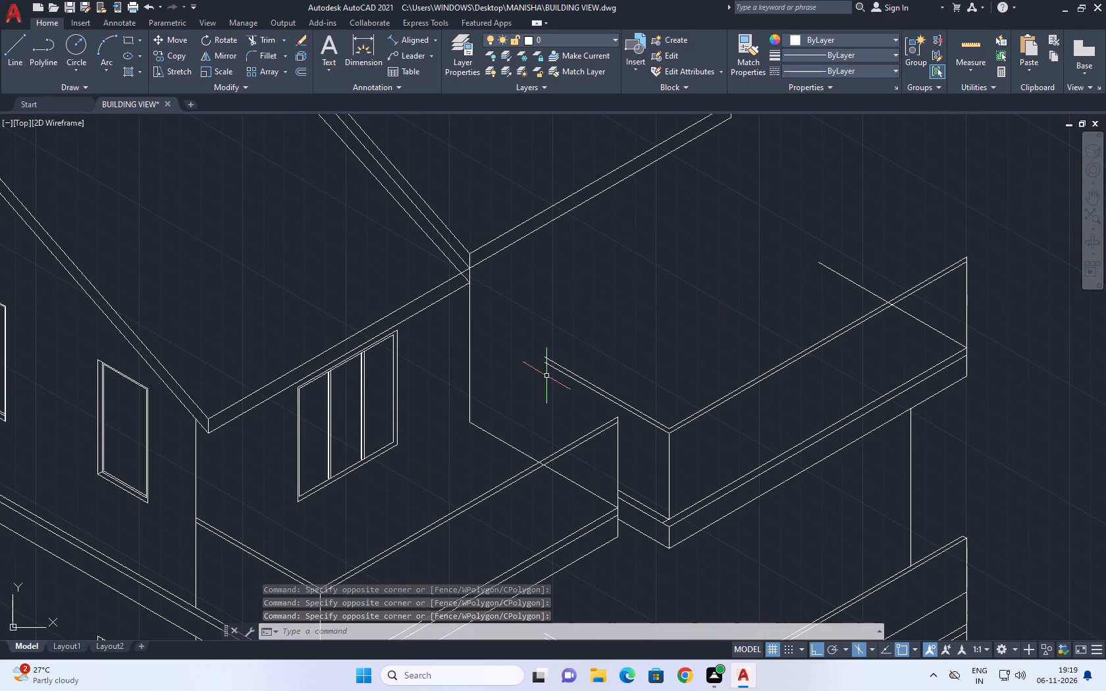
{"action": "middle_click_drag", "start_coordinate": [567, 392], "coordinate": [592, 323]}
{"action": "scroll", "coordinate": [629, 292], "scroll_direction": "down", "scroll_amount": 2}
{"action": "middle_click_drag", "start_coordinate": [896, 266], "coordinate": [901, 315]}
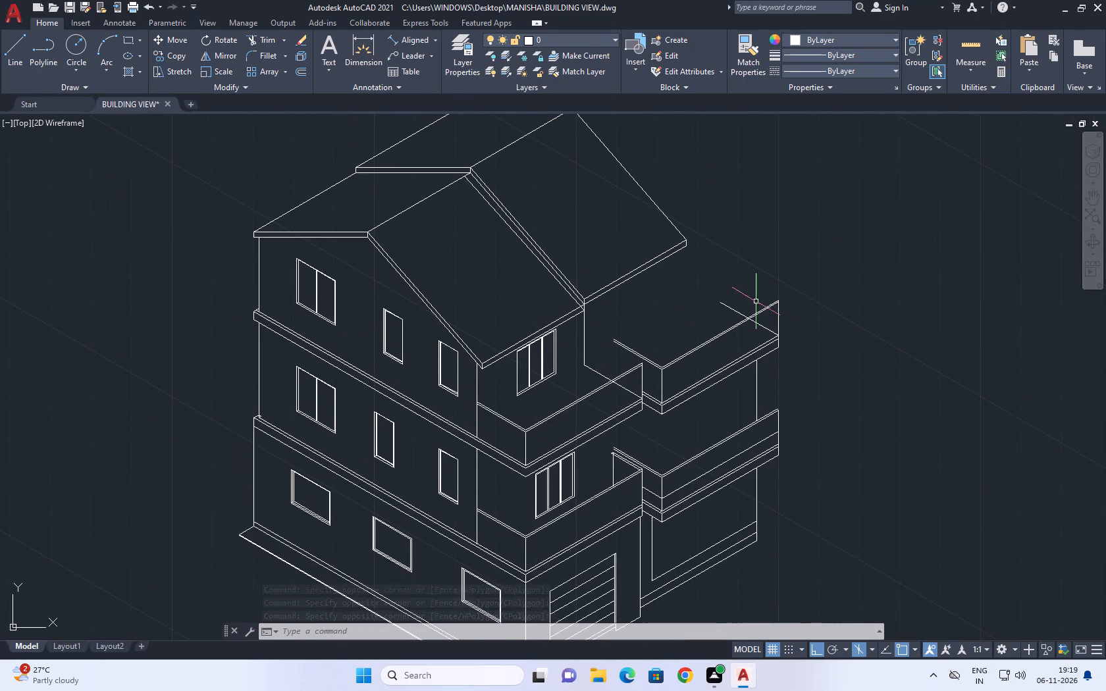
{"action": "middle_click_drag", "start_coordinate": [779, 328], "coordinate": [837, 325]}
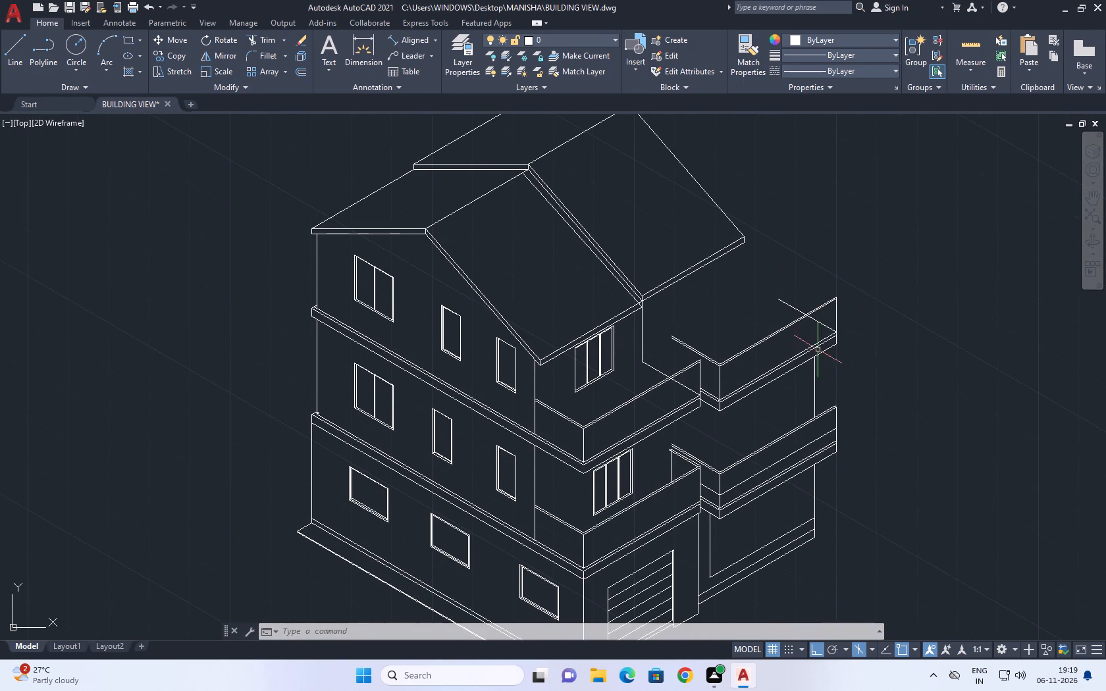
{"action": "scroll", "coordinate": [642, 362], "scroll_direction": "up", "scroll_amount": 1}
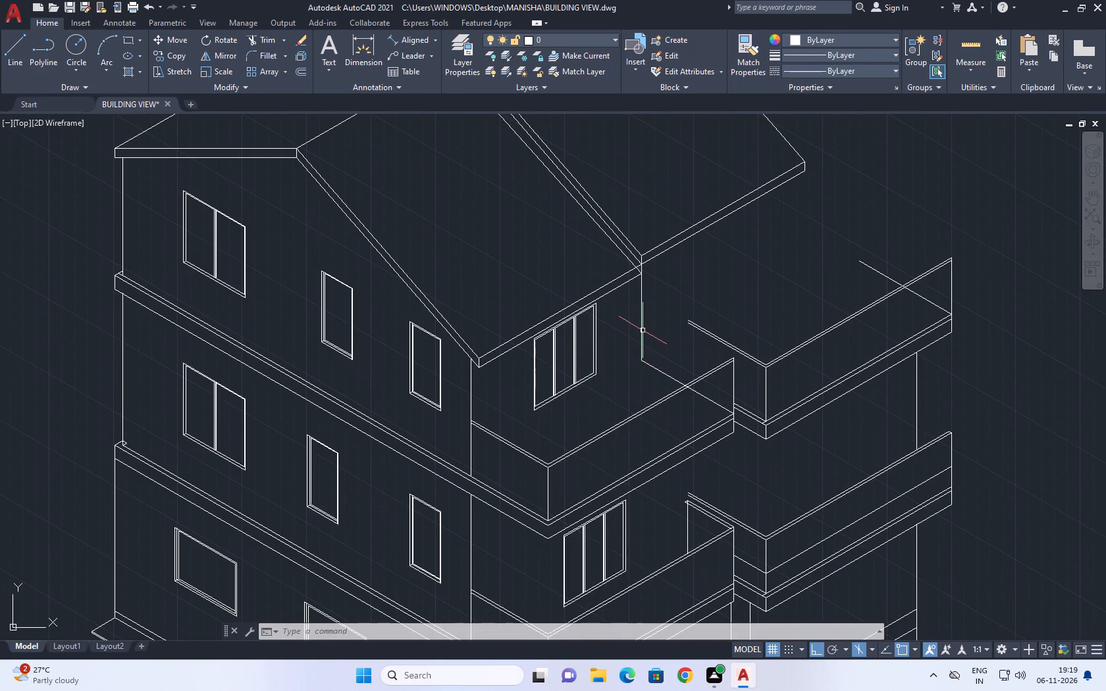
{"action": "scroll", "coordinate": [656, 366], "scroll_direction": "down", "scroll_amount": 2}
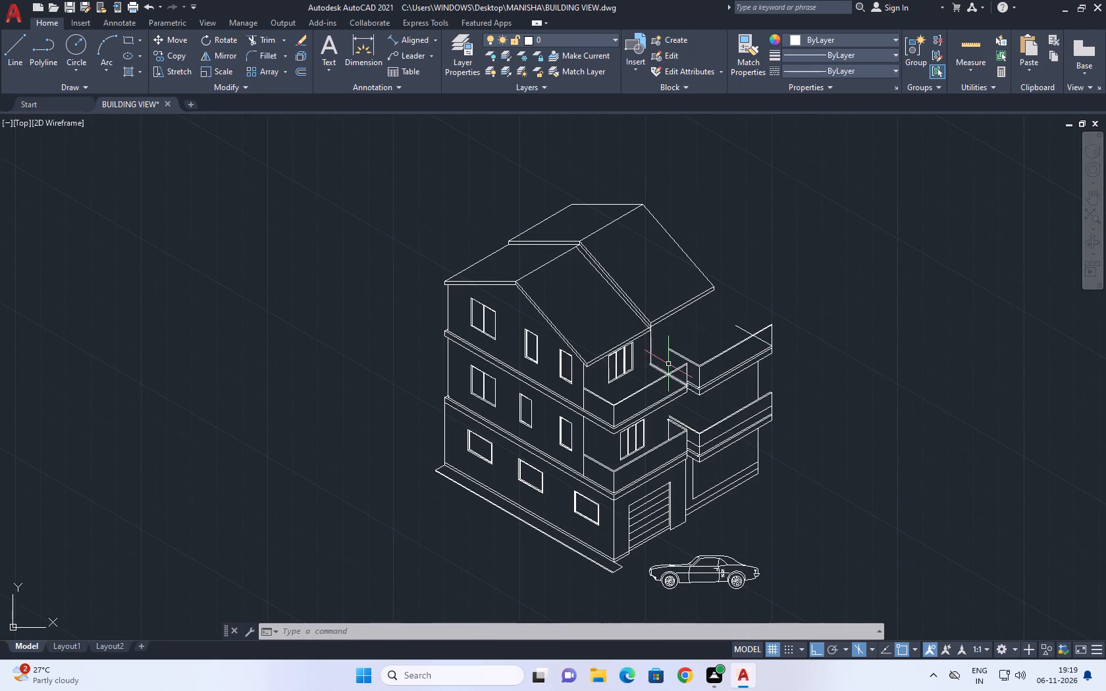
{"action": "middle_click_drag", "start_coordinate": [733, 372], "coordinate": [687, 369]}
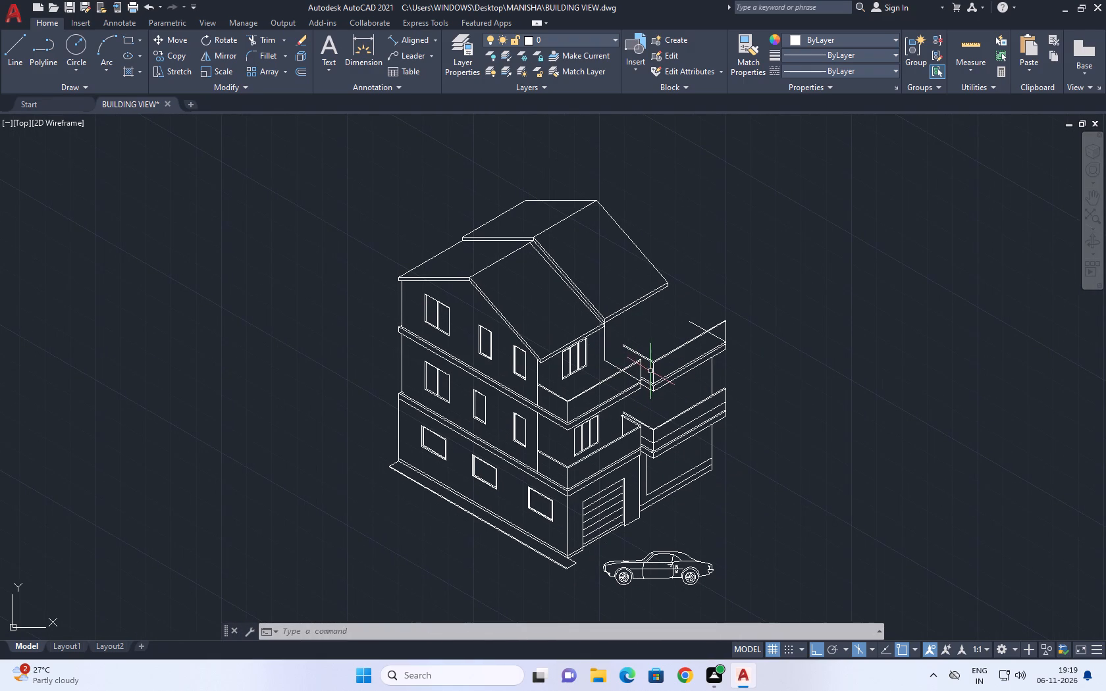
{"action": "scroll", "coordinate": [616, 375], "scroll_direction": "up", "scroll_amount": 3}
{"action": "scroll", "coordinate": [699, 432], "scroll_direction": "up", "scroll_amount": 1}
{"action": "middle_click_drag", "start_coordinate": [710, 433], "coordinate": [668, 425]}
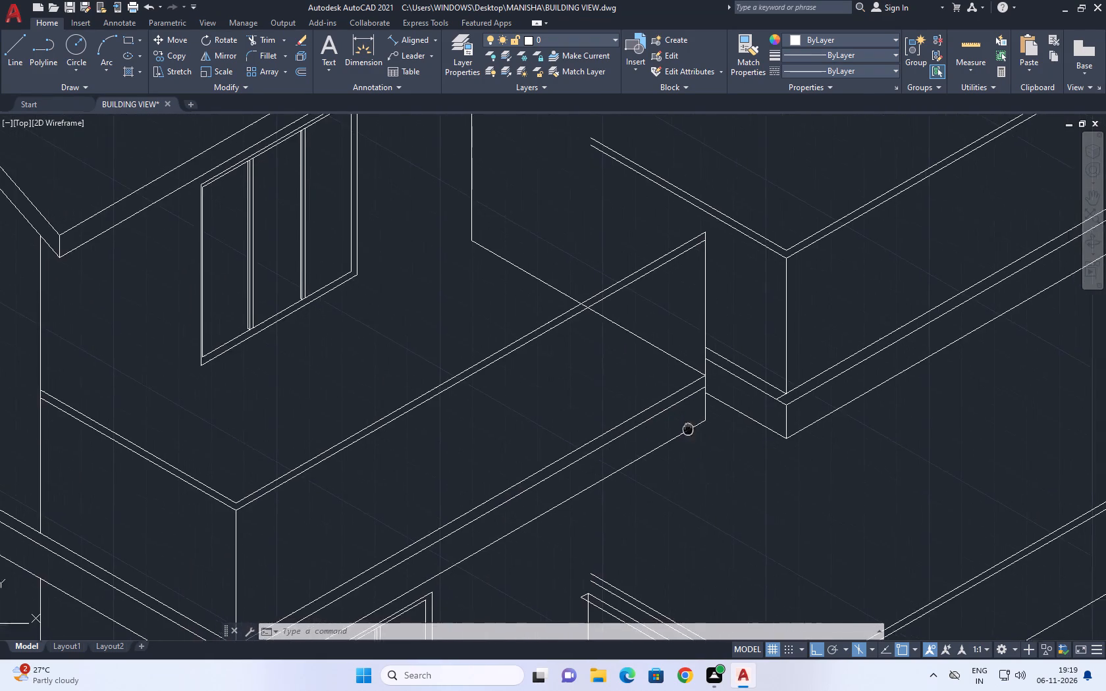
{"action": "middle_click_drag", "start_coordinate": [668, 425], "coordinate": [625, 418]}
{"action": "scroll", "coordinate": [623, 417], "scroll_direction": "down", "scroll_amount": 3}
{"action": "scroll", "coordinate": [640, 420], "scroll_direction": "up", "scroll_amount": 2}
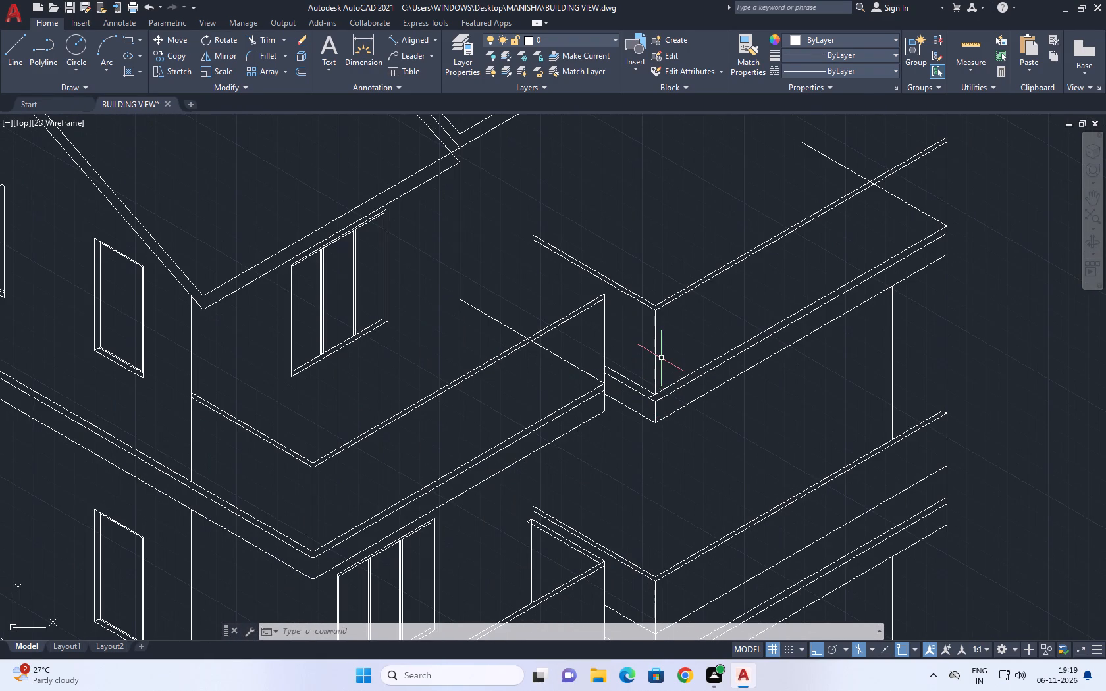
{"action": "scroll", "coordinate": [654, 430], "scroll_direction": "up", "scroll_amount": 4}
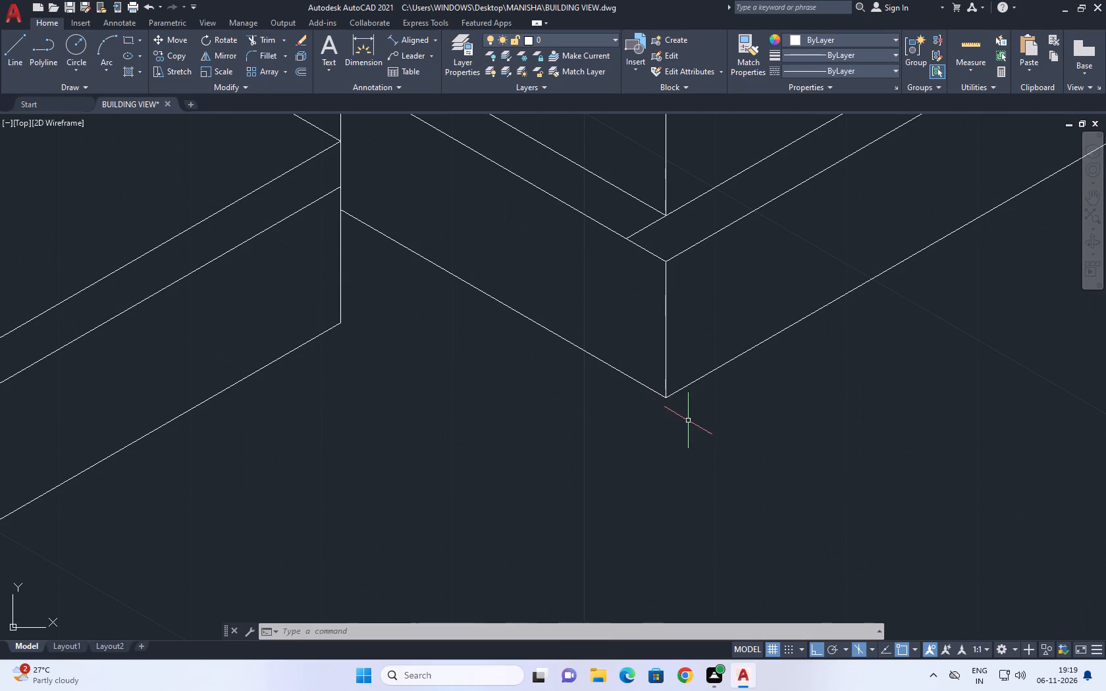
{"action": "scroll", "coordinate": [683, 450], "scroll_direction": "down", "scroll_amount": 3}
Copy the vertical edge at the upper extension parapet's outer end back along the 150° isometric direction, past the parapet front line.
{"action": "middle_click_drag", "start_coordinate": [826, 411], "coordinate": [794, 419]}
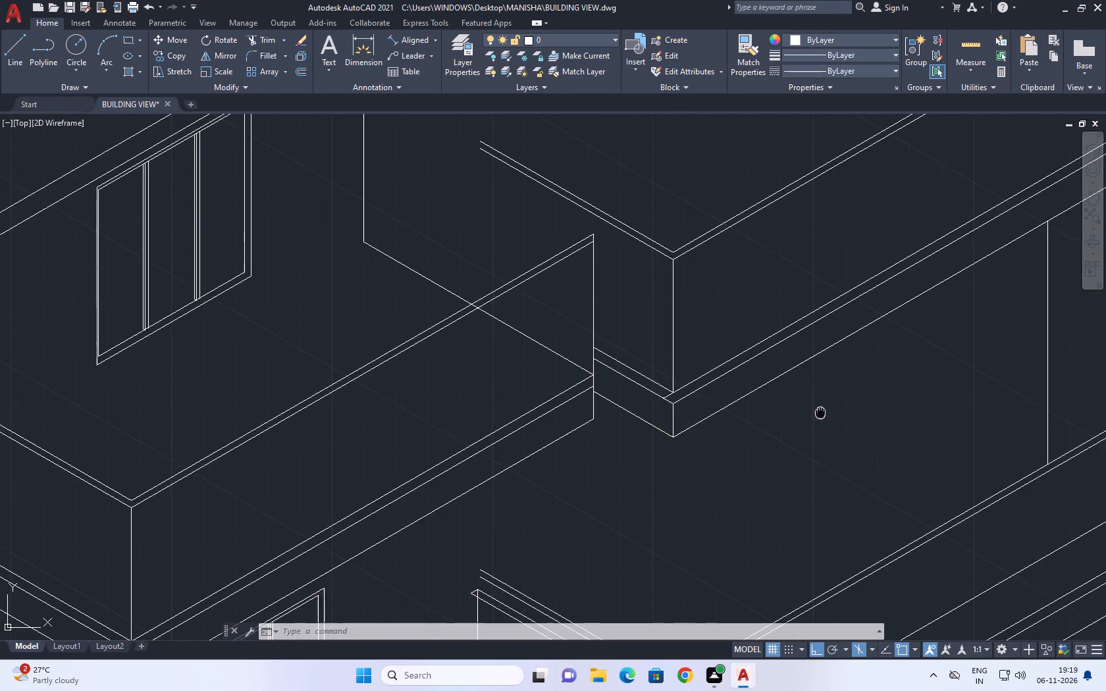
{"action": "middle_click_drag", "start_coordinate": [794, 419], "coordinate": [681, 437]}
{"action": "scroll", "coordinate": [658, 439], "scroll_direction": "down", "scroll_amount": 3}
{"action": "scroll", "coordinate": [743, 354], "scroll_direction": "up", "scroll_amount": 3}
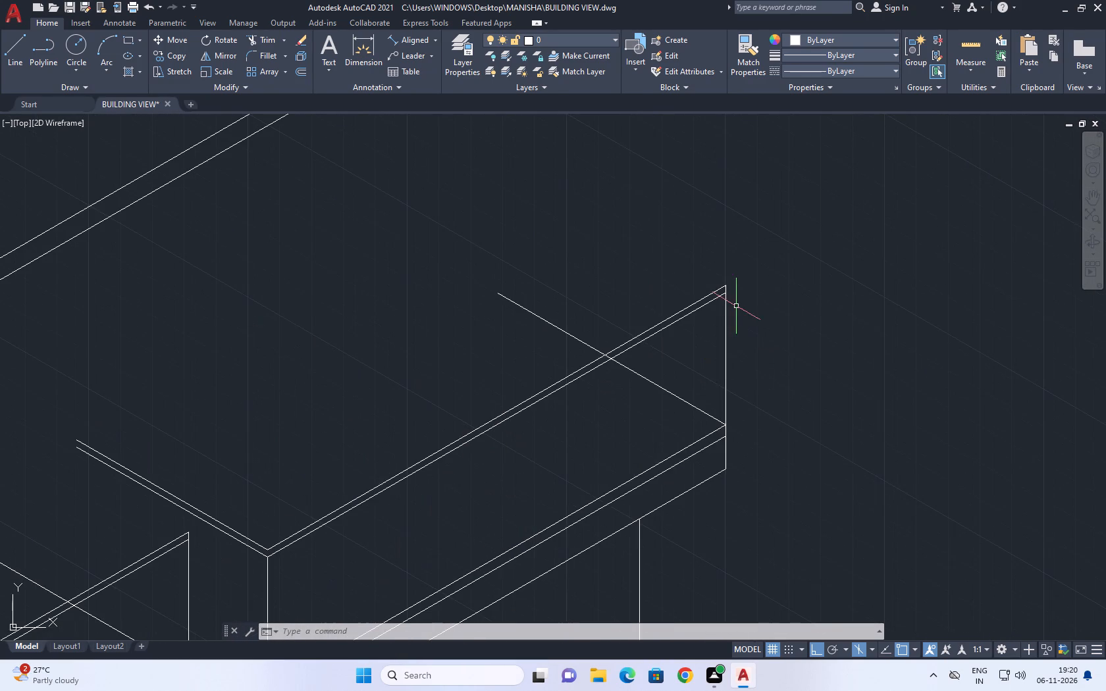
{"action": "left_click", "coordinate": [735, 304]}
{"action": "left_click", "coordinate": [724, 330]}
{"action": "left_click", "coordinate": [180, 53]}
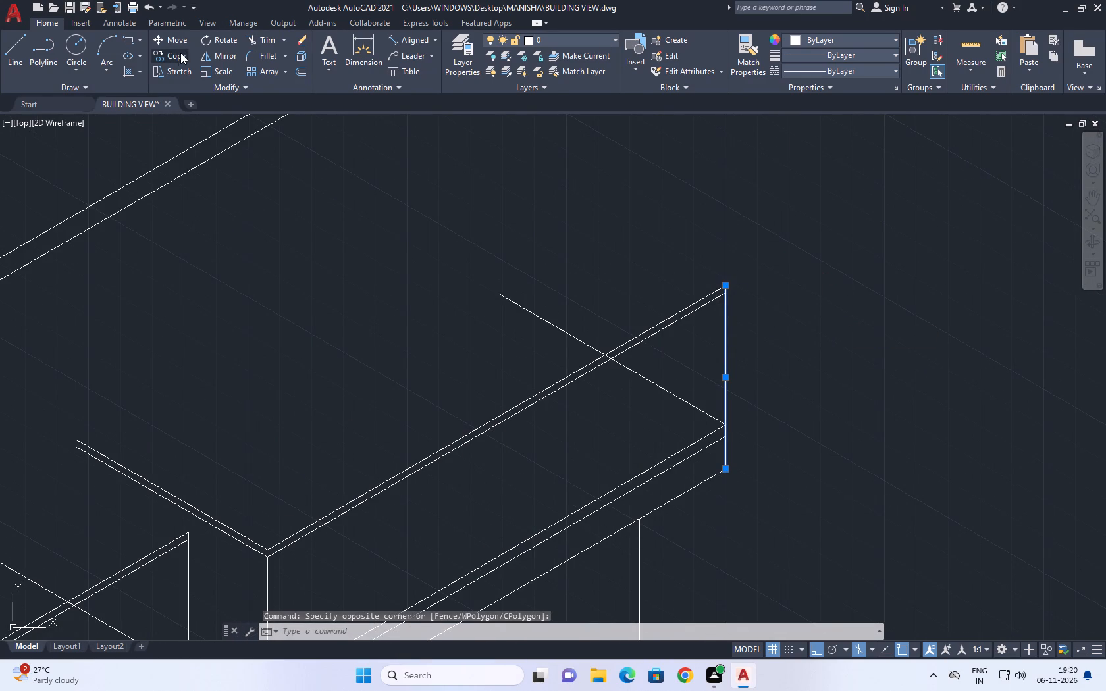
{"action": "left_click", "coordinate": [725, 282]}
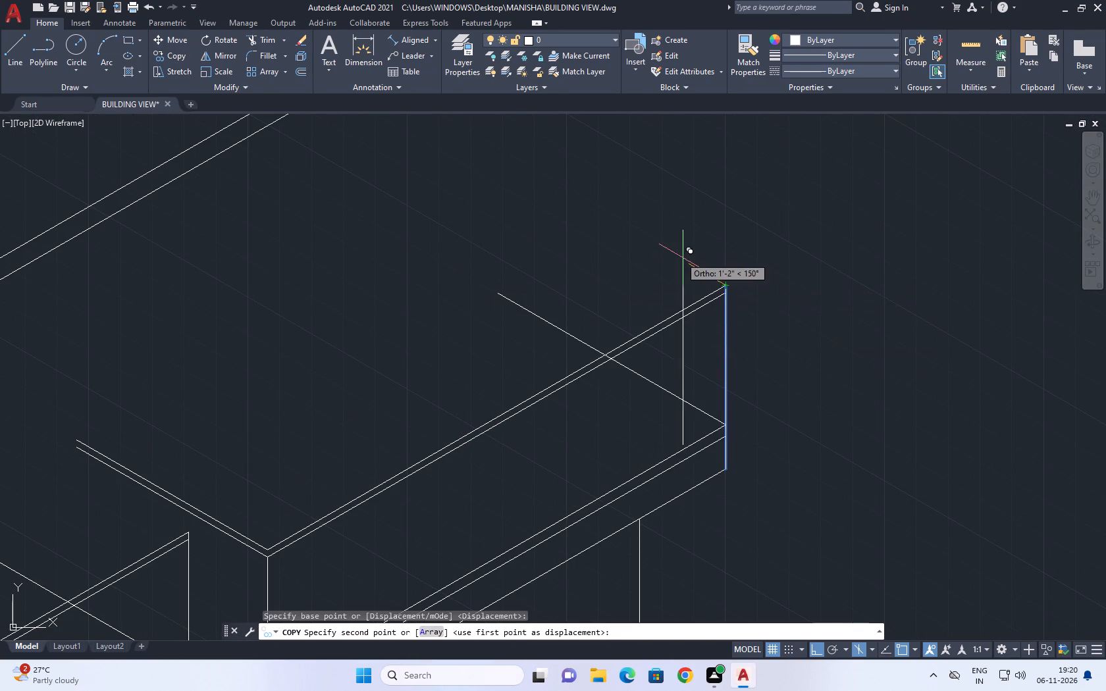
{"action": "scroll", "coordinate": [673, 251], "scroll_direction": "down", "scroll_amount": 2}
{"action": "left_click", "coordinate": [625, 255]}
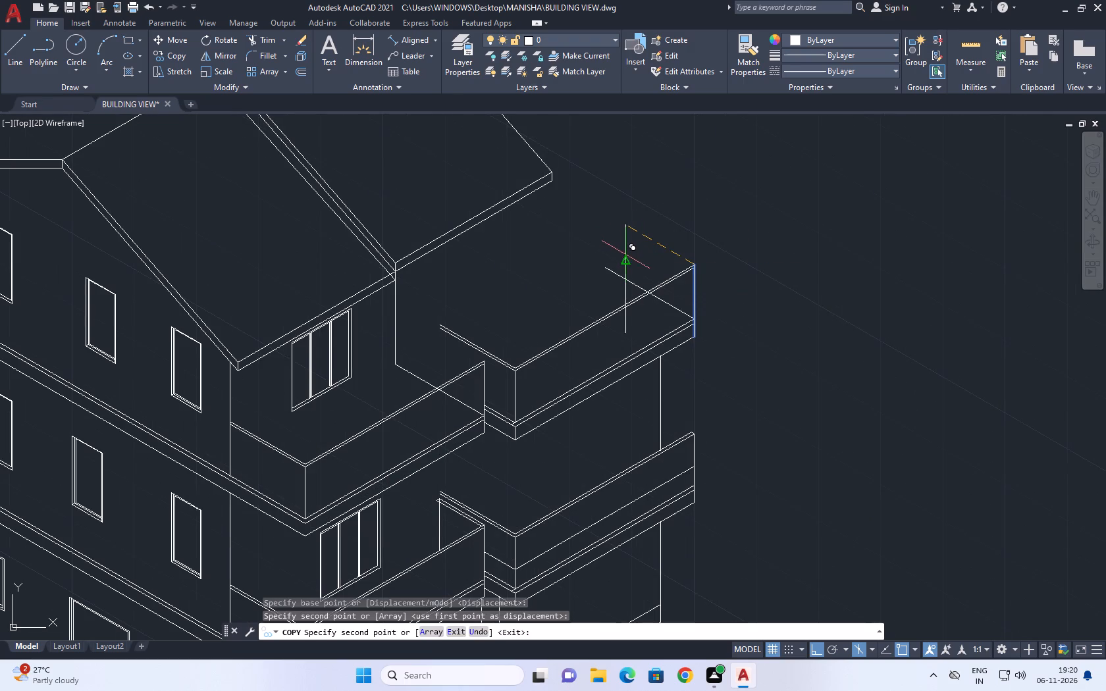
{"action": "right_click", "coordinate": [709, 214]}
{"action": "left_click", "coordinate": [754, 240]}
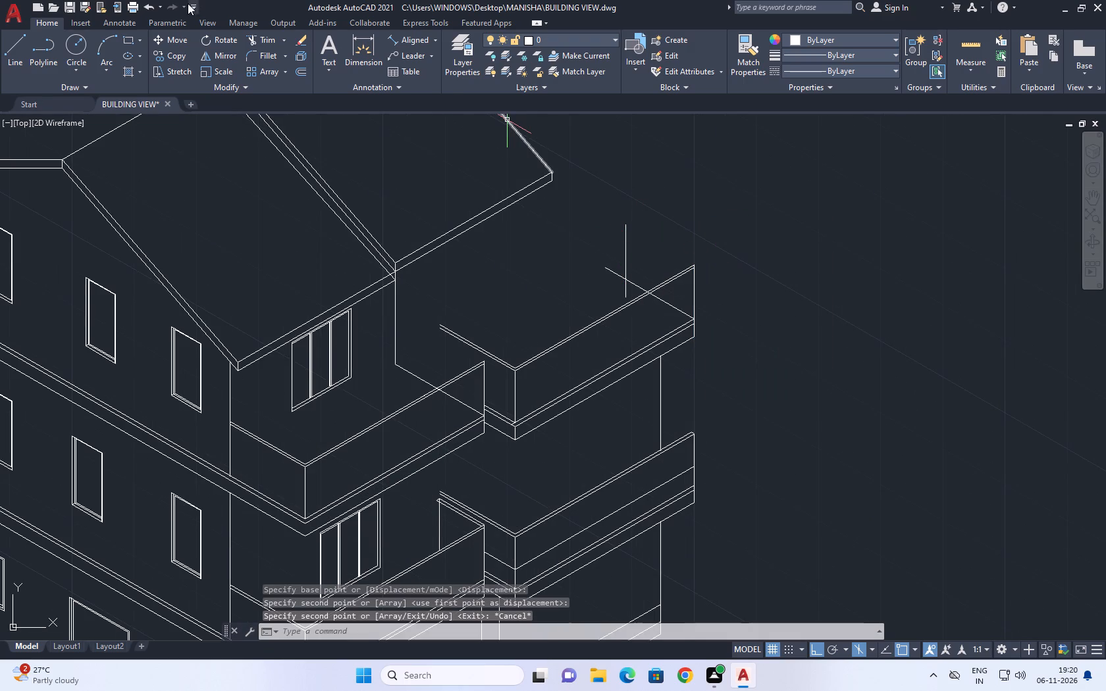
Trim the copied vertical line's lower end where it runs below the parapet's slanted base line.
{"action": "left_click", "coordinate": [267, 38]}
{"action": "scroll", "coordinate": [619, 294], "scroll_direction": "up", "scroll_amount": 2}
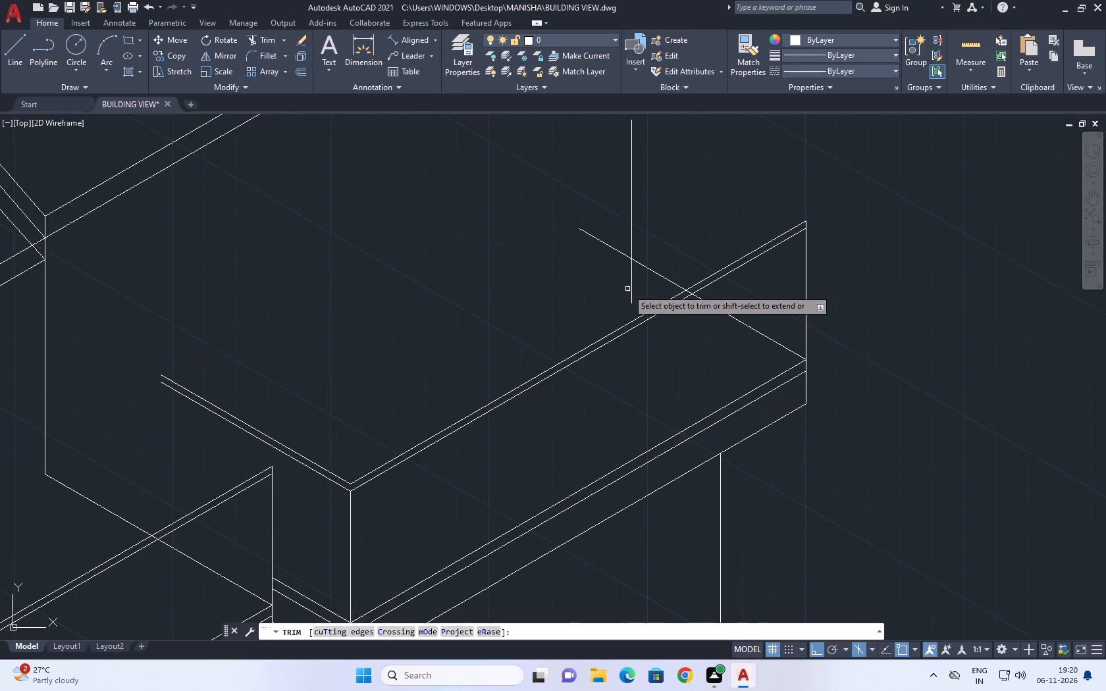
{"action": "left_click", "coordinate": [628, 289]}
{"action": "left_click", "coordinate": [641, 290]}
{"action": "right_click", "coordinate": [571, 306]}
{"action": "left_click", "coordinate": [606, 324]}
Draw the end parapet's top line from the copied vertical's upper end to the top of the outer corner edge.
{"action": "scroll", "coordinate": [679, 301], "scroll_direction": "down", "scroll_amount": 3}
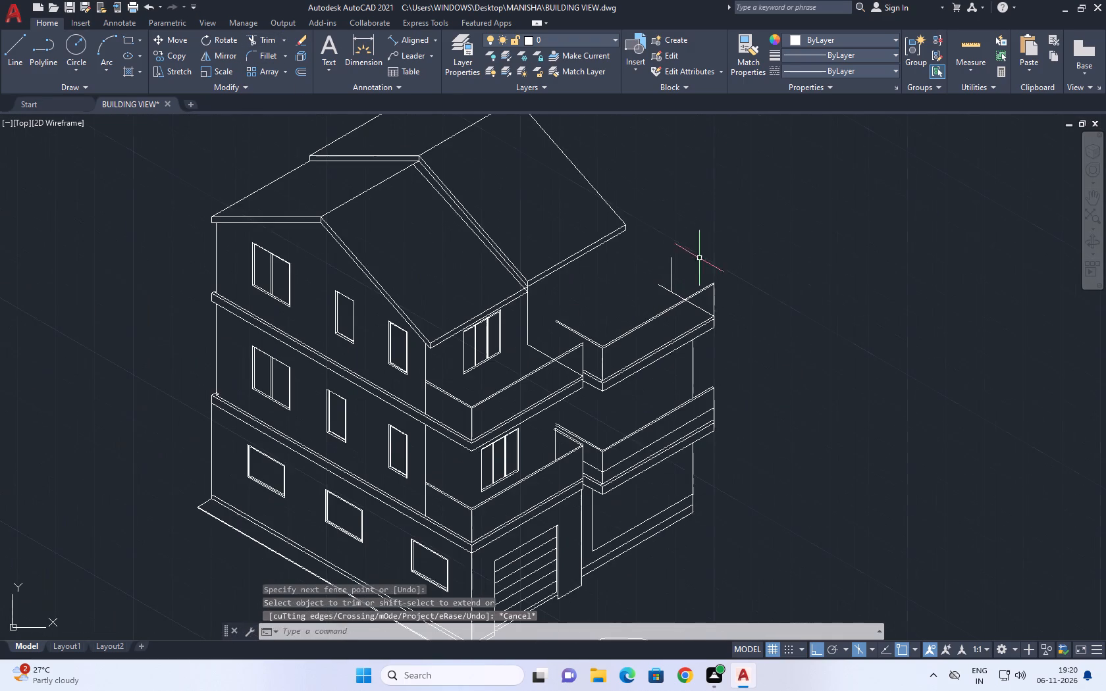
{"action": "middle_click_drag", "start_coordinate": [704, 235], "coordinate": [709, 255]}
{"action": "left_click", "coordinate": [9, 51]}
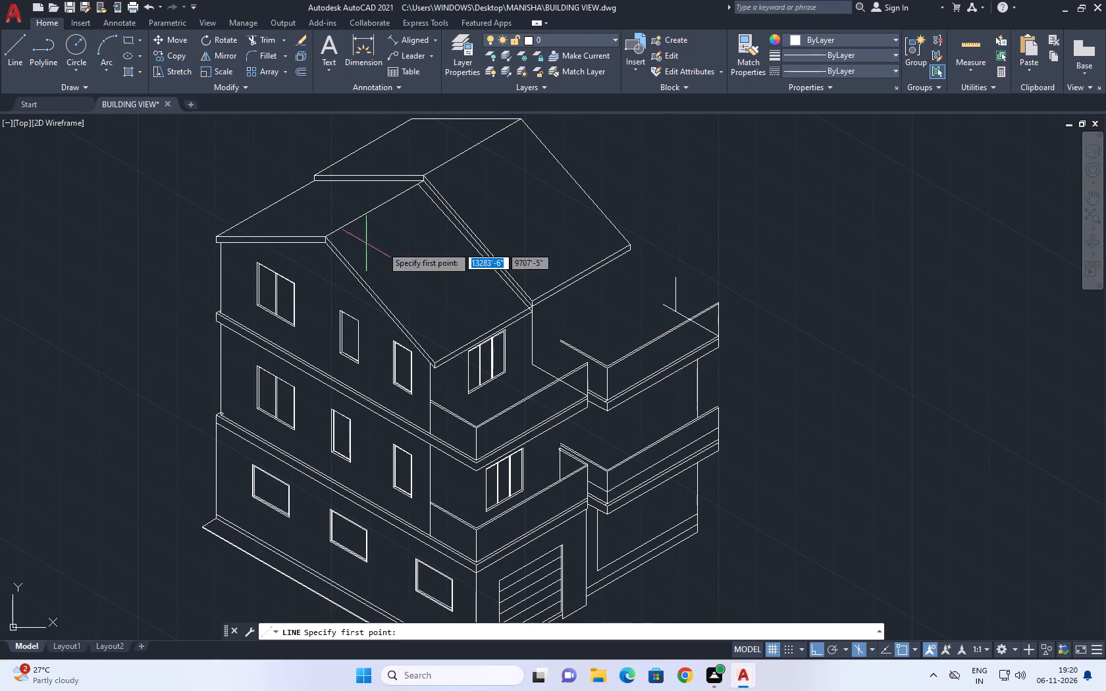
{"action": "scroll", "coordinate": [675, 272], "scroll_direction": "up", "scroll_amount": 2}
{"action": "left_click", "coordinate": [672, 292]}
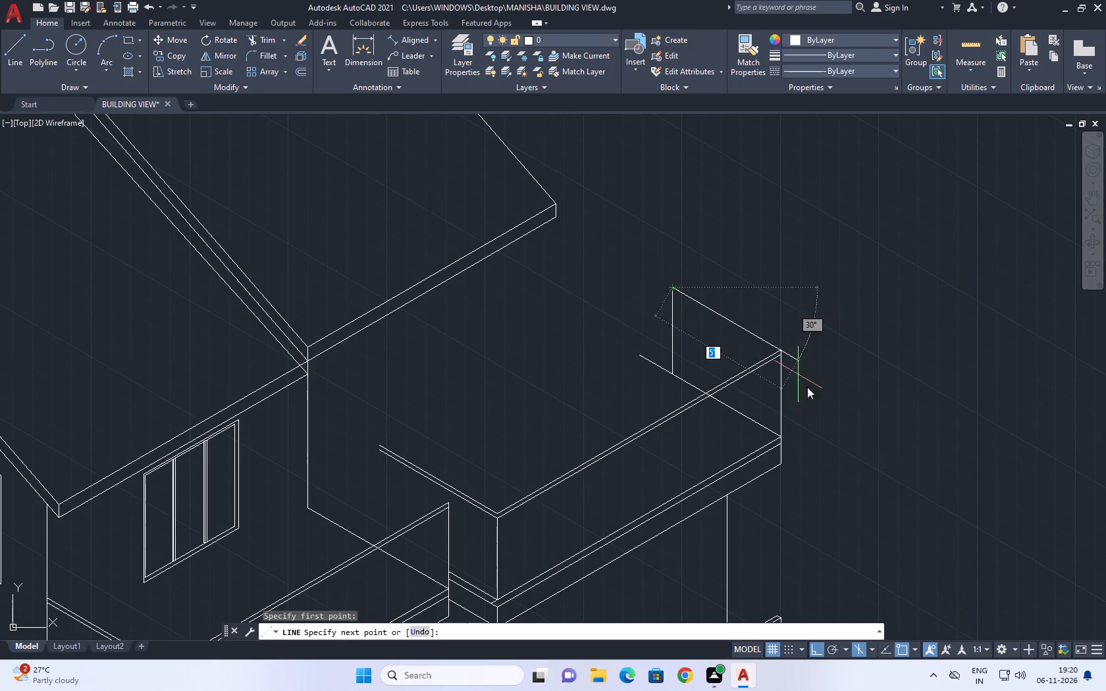
{"action": "scroll", "coordinate": [777, 349], "scroll_direction": "up", "scroll_amount": 1}
{"action": "left_click", "coordinate": [779, 349]}
{"action": "right_click_drag", "start_coordinate": [775, 274], "coordinate": [779, 282]}
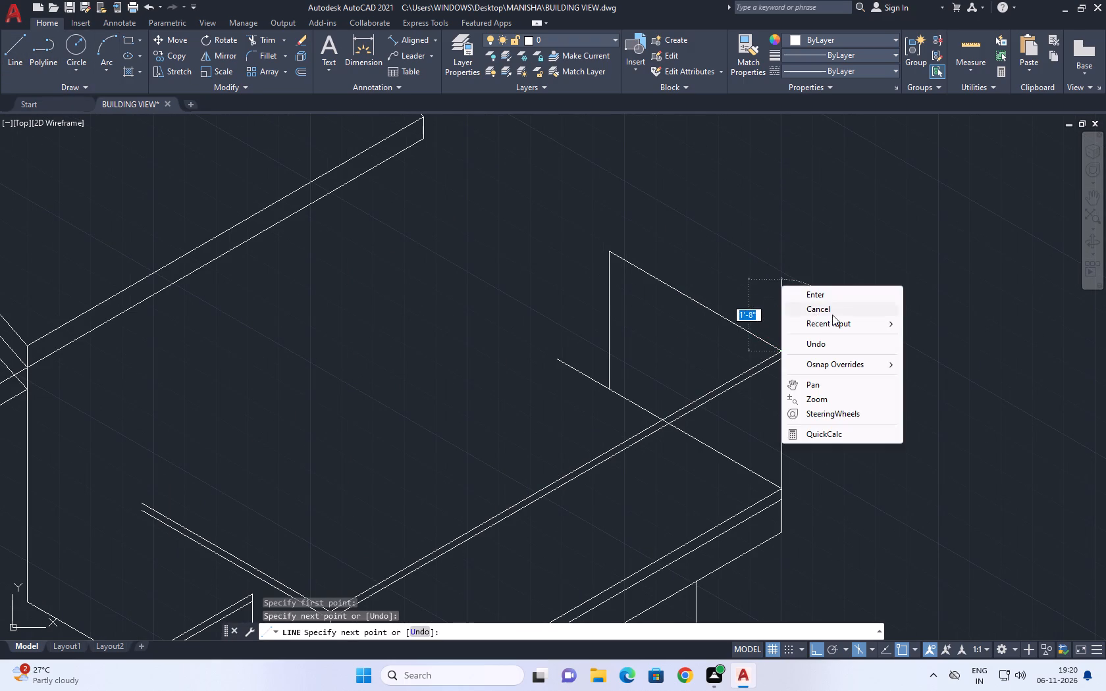
{"action": "left_click", "coordinate": [833, 315]}
Draw a parallel inner coping line from the front parapet's lower top line at the outer corner back past the copied vertical.
{"action": "right_click_drag", "start_coordinate": [570, 269], "coordinate": [579, 272]}
{"action": "left_click", "coordinate": [657, 280]}
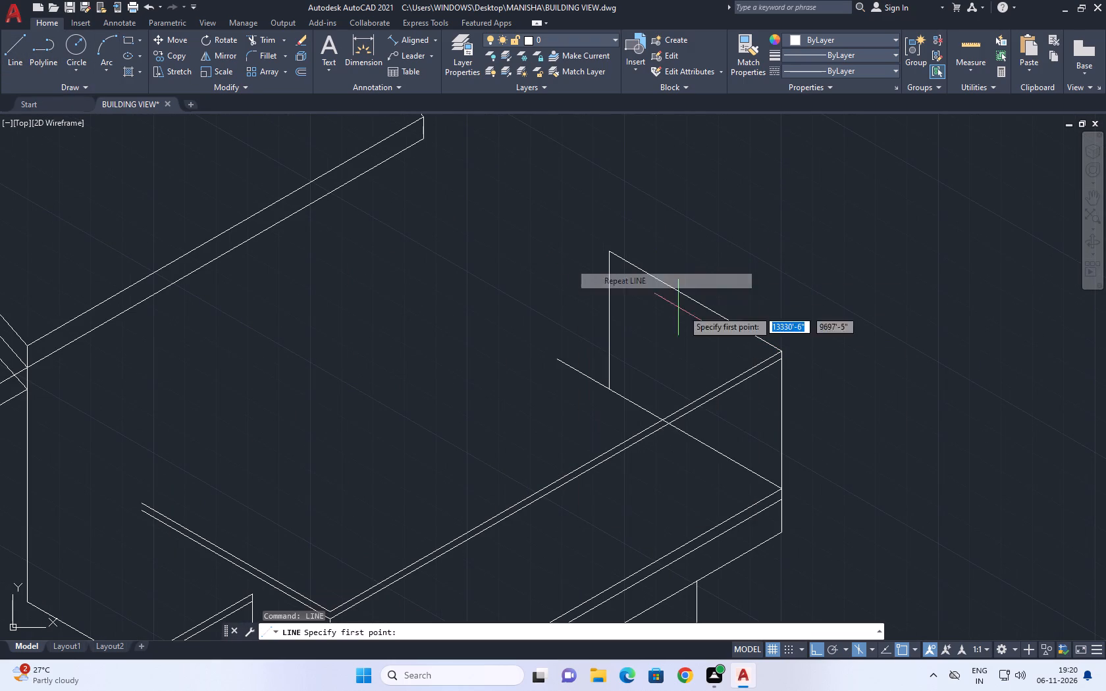
{"action": "scroll", "coordinate": [760, 363], "scroll_direction": "up", "scroll_amount": 2}
{"action": "left_click", "coordinate": [806, 353]}
{"action": "scroll", "coordinate": [671, 296], "scroll_direction": "down", "scroll_amount": 1}
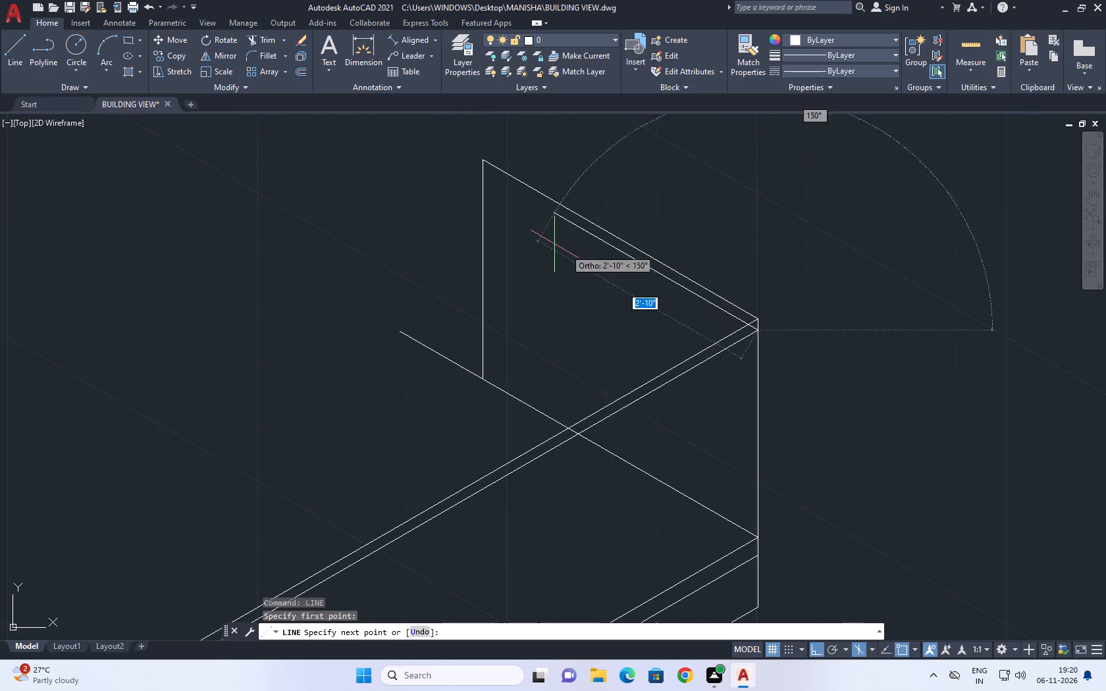
{"action": "scroll", "coordinate": [536, 238], "scroll_direction": "up", "scroll_amount": 1}
{"action": "left_click", "coordinate": [434, 145]}
{"action": "right_click", "coordinate": [539, 177]}
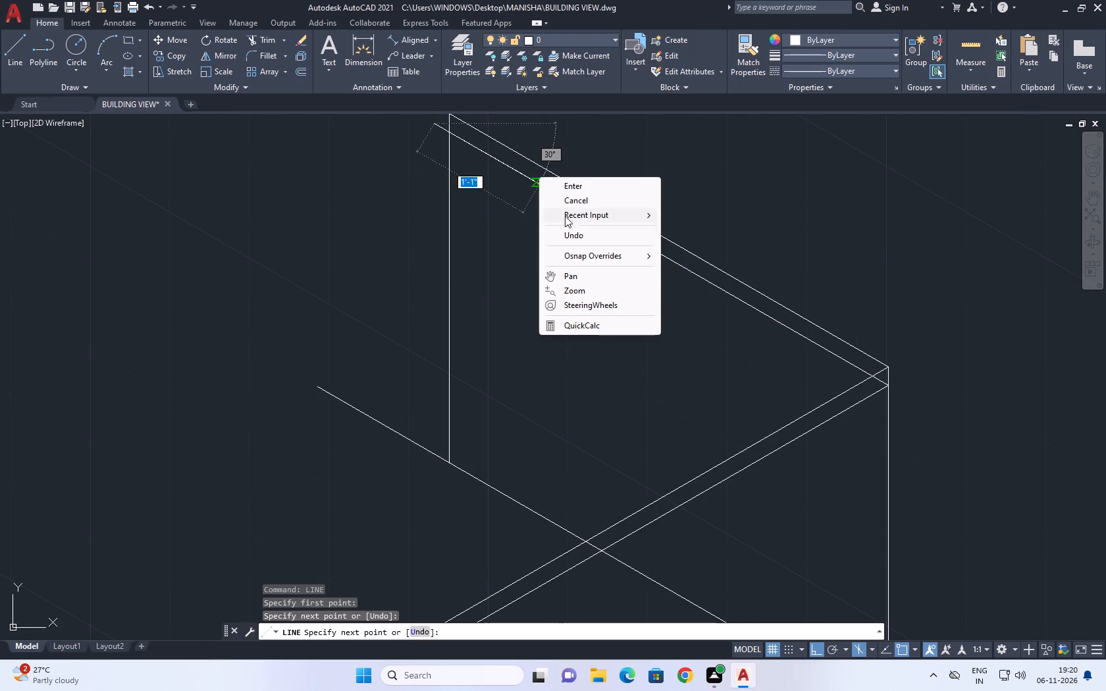
{"action": "left_click", "coordinate": [590, 195]}
Close the end parapet's coping with a short line about 2" long joining the two top lines' back ends.
{"action": "middle_click_drag", "start_coordinate": [588, 198], "coordinate": [586, 260]}
{"action": "right_click", "coordinate": [517, 179]}
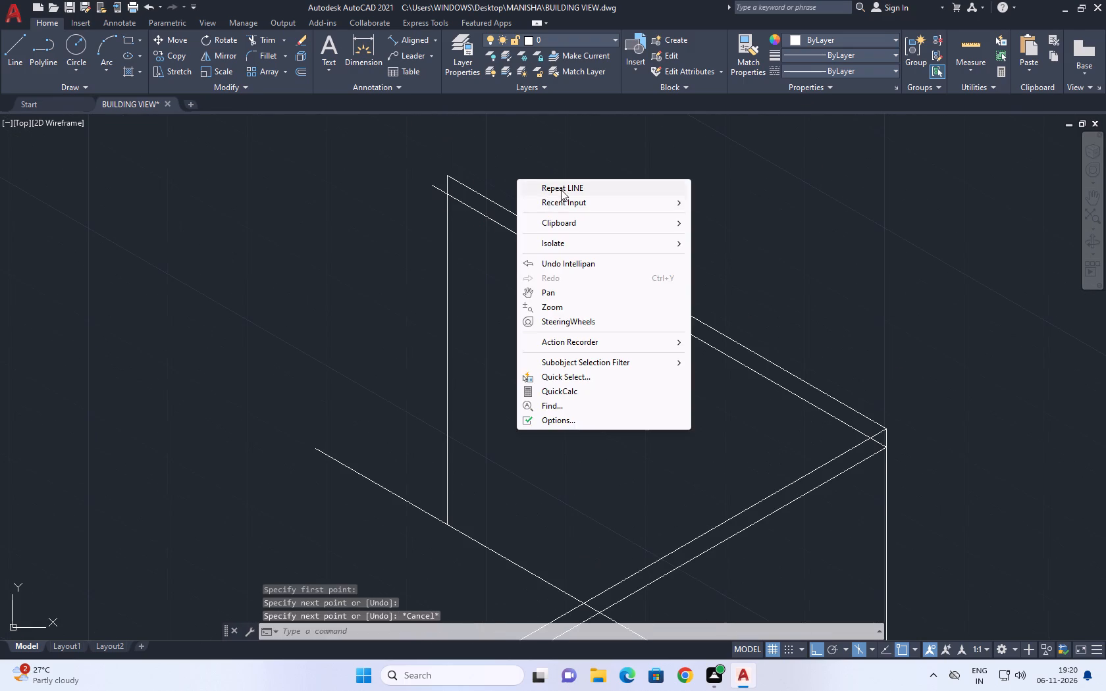
{"action": "left_click", "coordinate": [561, 190]}
{"action": "scroll", "coordinate": [425, 182], "scroll_direction": "up", "scroll_amount": 2}
{"action": "left_click", "coordinate": [440, 193]}
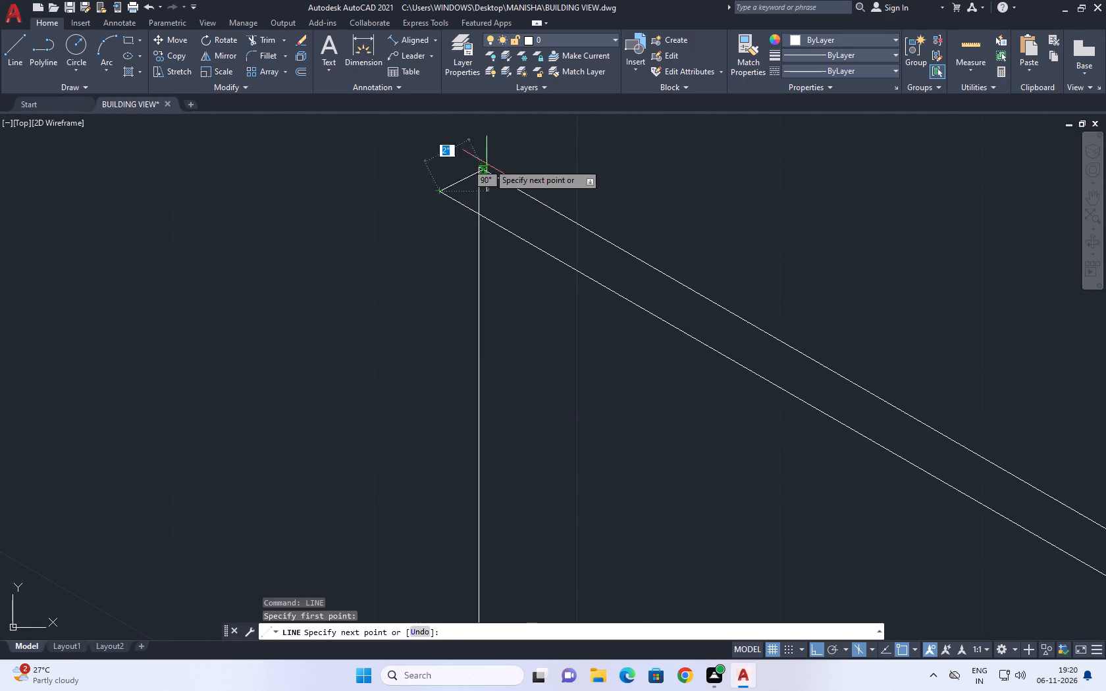
{"action": "left_click", "coordinate": [481, 168]}
{"action": "right_click", "coordinate": [552, 151]}
{"action": "left_click", "coordinate": [585, 174]}
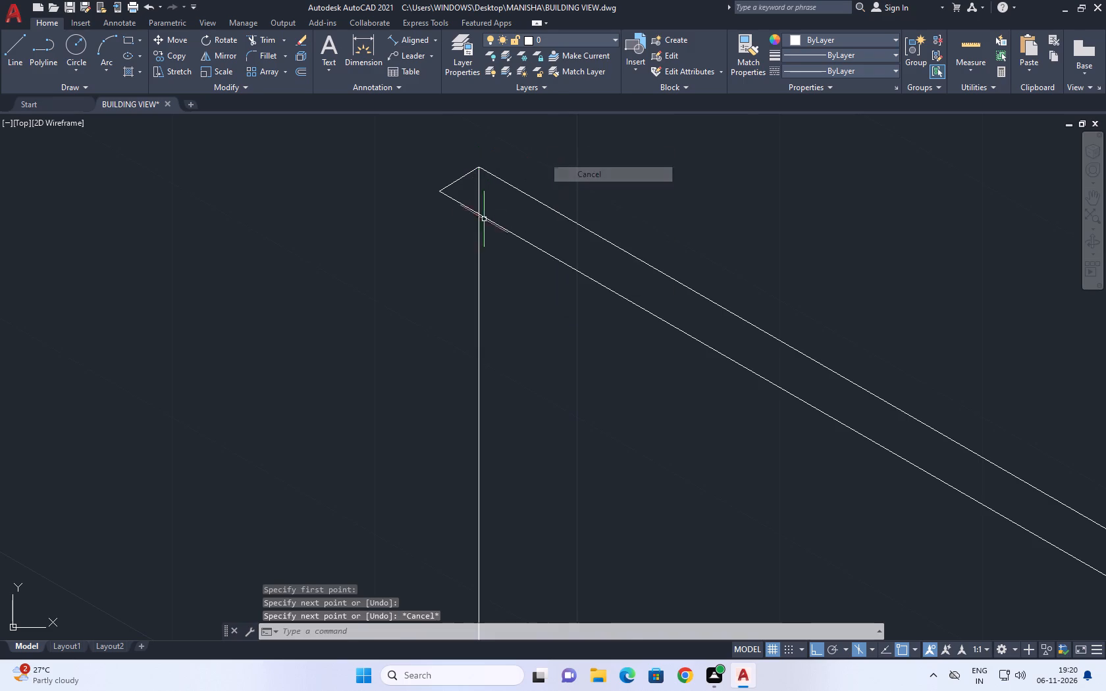
Trim the parapet's slanted base line where it extends beyond the back vertical edge.
{"action": "scroll", "coordinate": [477, 224], "scroll_direction": "down", "scroll_amount": 4}
{"action": "left_click", "coordinate": [263, 43]}
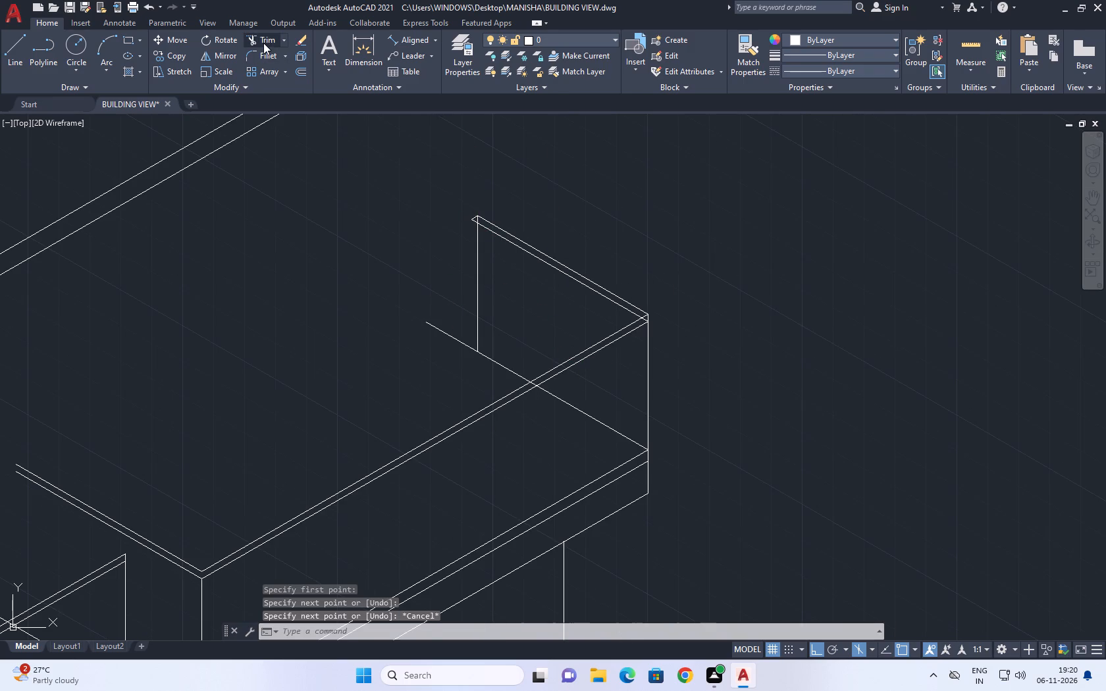
{"action": "left_click", "coordinate": [442, 350]}
{"action": "left_click", "coordinate": [421, 294]}
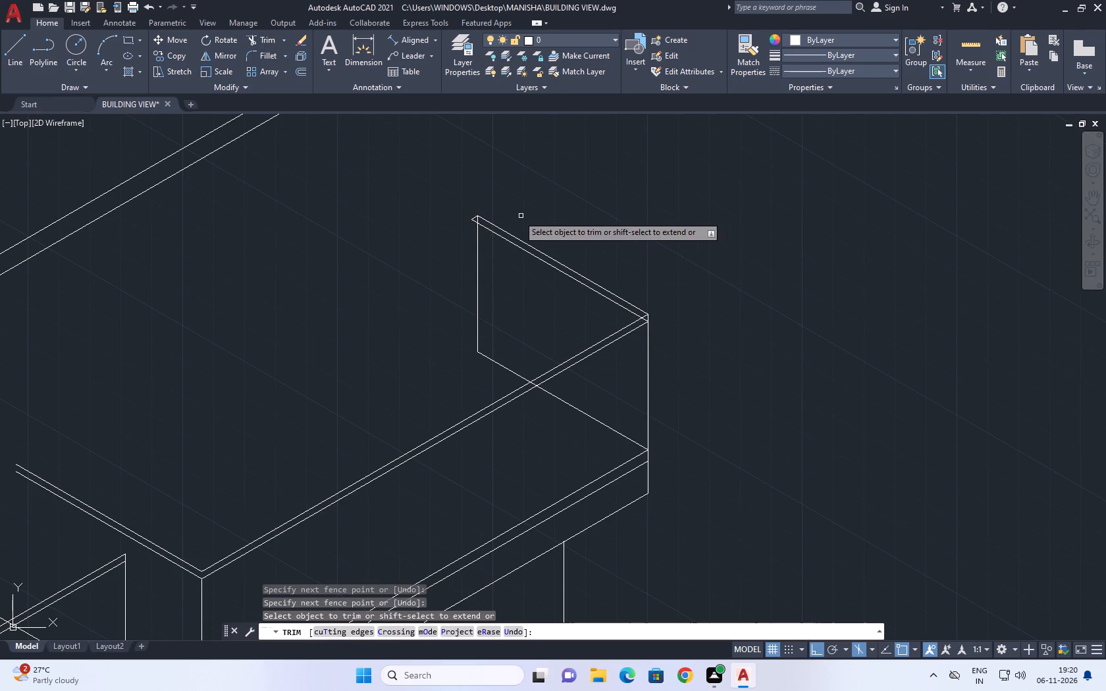
Trim the end parapet's inner coping line where it overshoots the front parapet's top line at the outer corner.
{"action": "scroll", "coordinate": [488, 222], "scroll_direction": "up", "scroll_amount": 1}
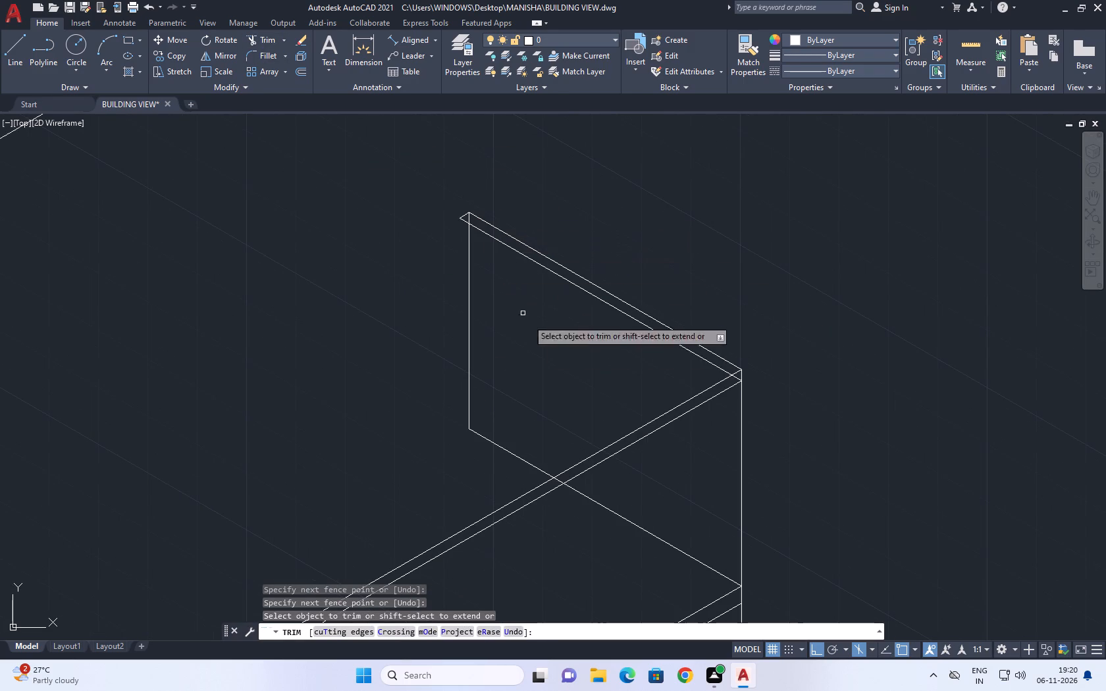
{"action": "scroll", "coordinate": [754, 382], "scroll_direction": "up", "scroll_amount": 2}
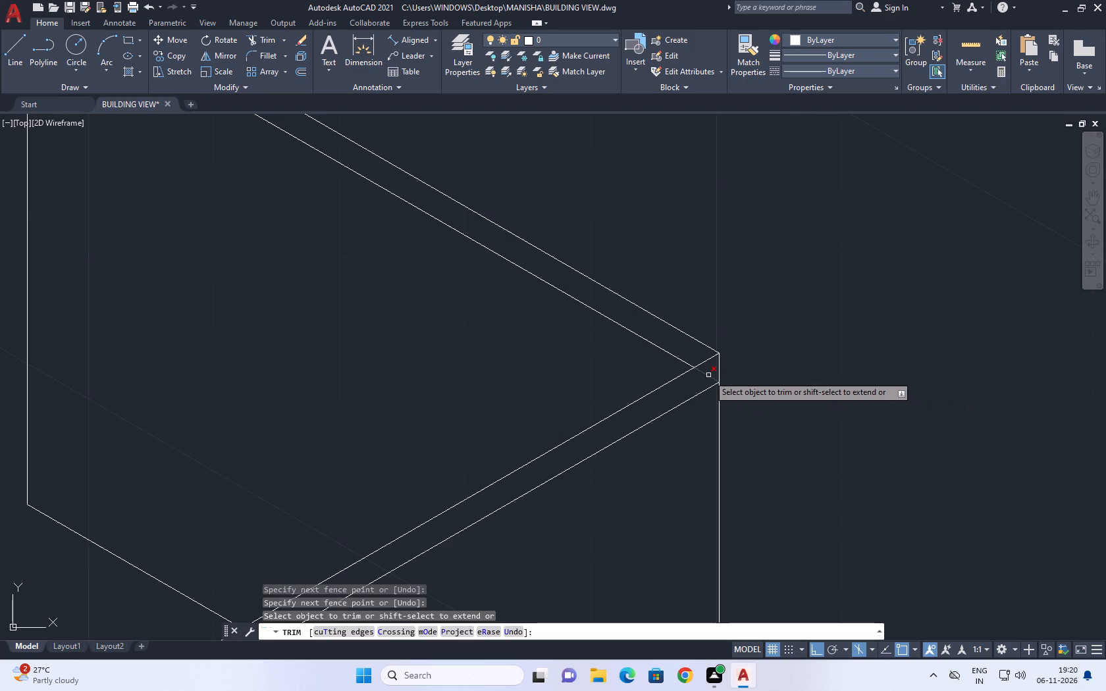
{"action": "left_click", "coordinate": [708, 375]}
{"action": "scroll", "coordinate": [720, 369], "scroll_direction": "down", "scroll_amount": 3}
{"action": "right_click", "coordinate": [752, 308]}
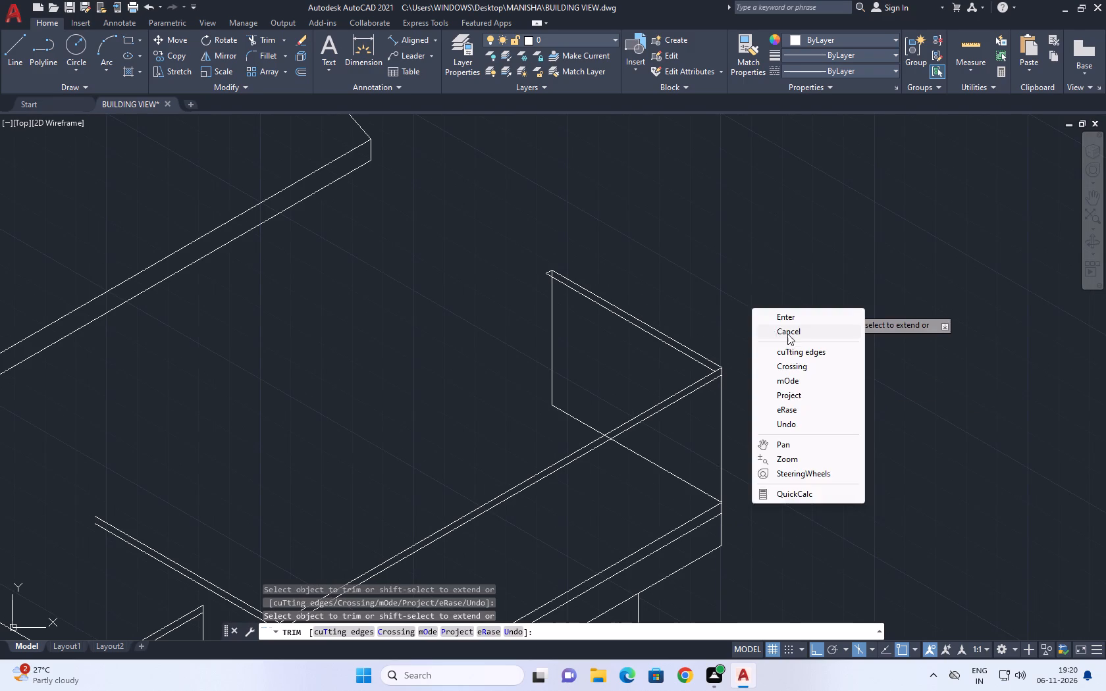
{"action": "left_click", "coordinate": [787, 334]}
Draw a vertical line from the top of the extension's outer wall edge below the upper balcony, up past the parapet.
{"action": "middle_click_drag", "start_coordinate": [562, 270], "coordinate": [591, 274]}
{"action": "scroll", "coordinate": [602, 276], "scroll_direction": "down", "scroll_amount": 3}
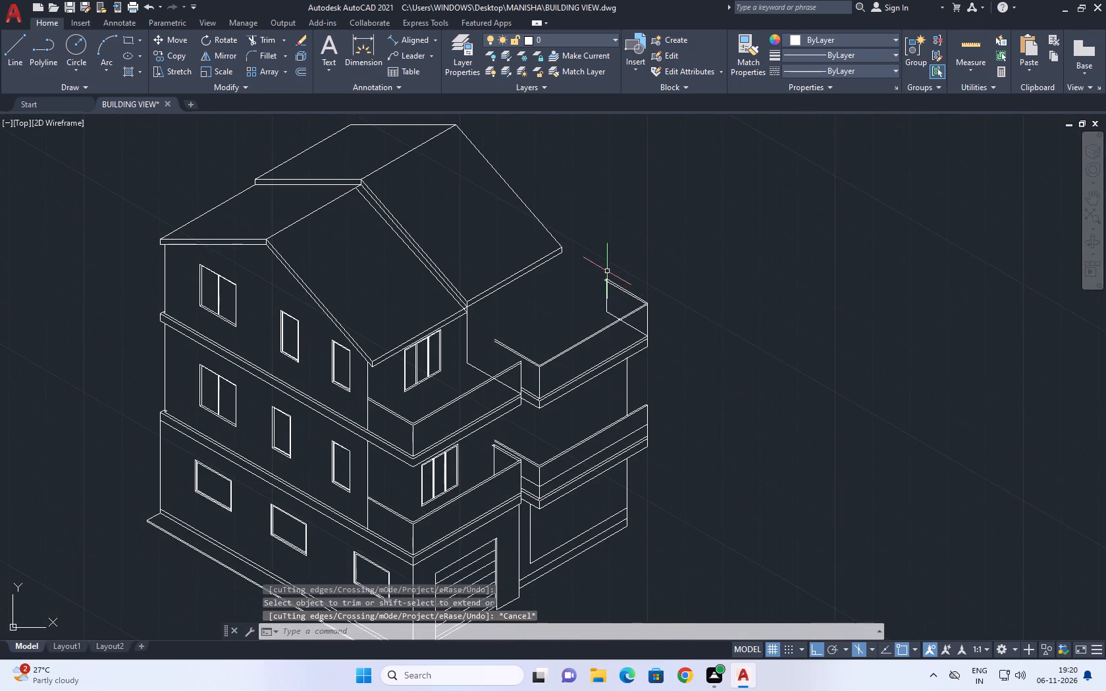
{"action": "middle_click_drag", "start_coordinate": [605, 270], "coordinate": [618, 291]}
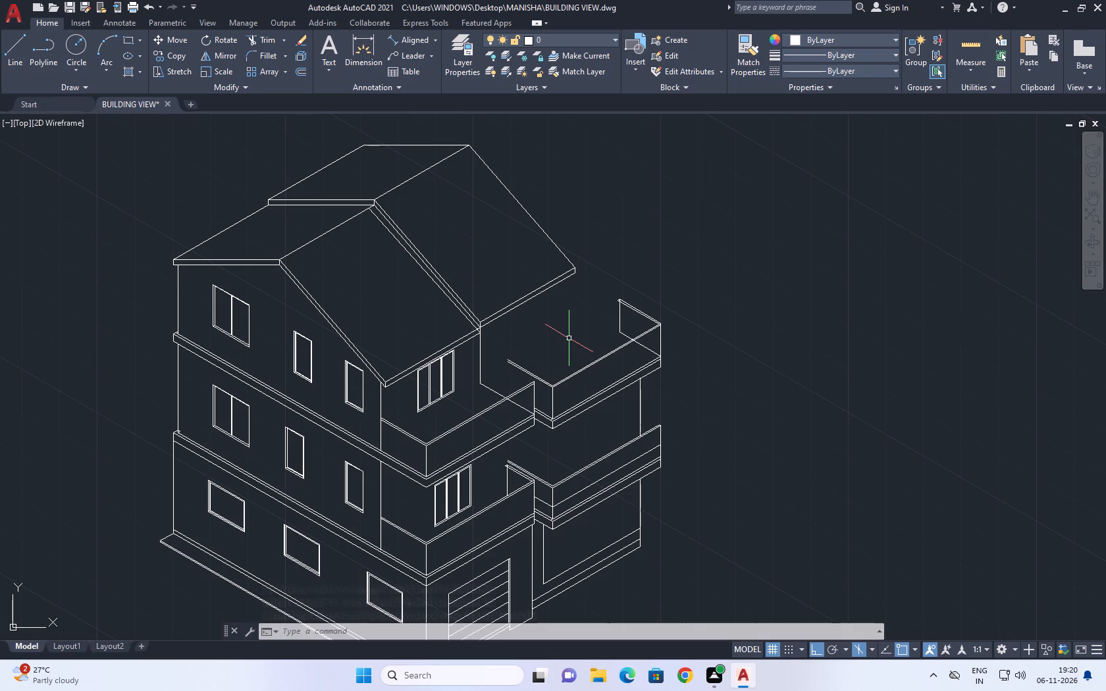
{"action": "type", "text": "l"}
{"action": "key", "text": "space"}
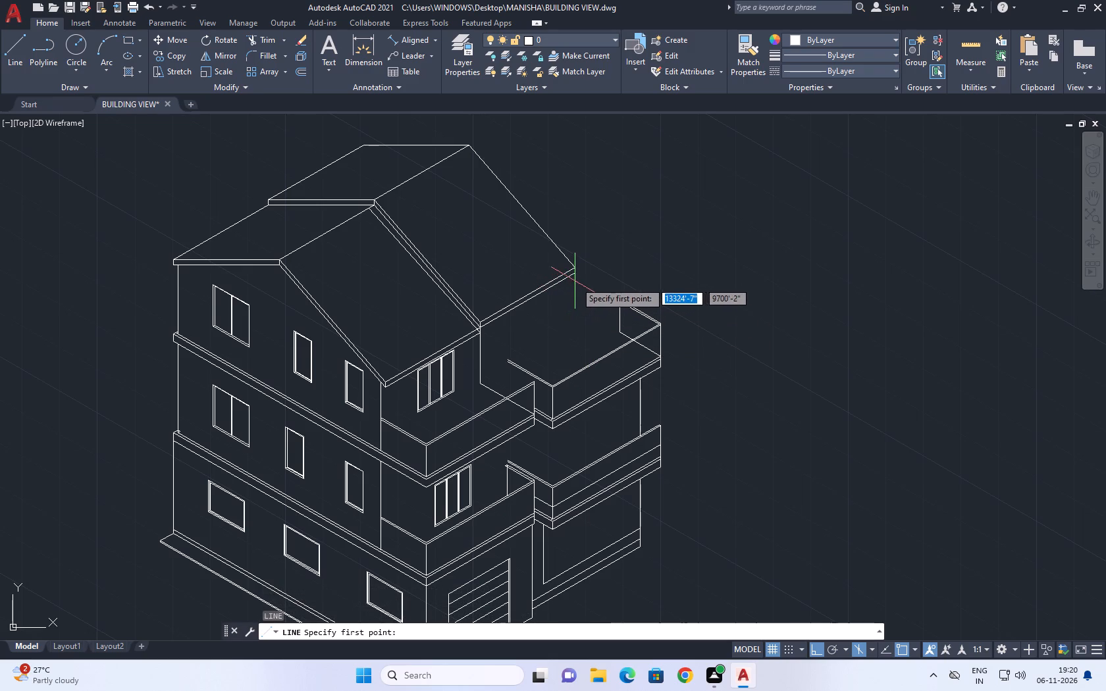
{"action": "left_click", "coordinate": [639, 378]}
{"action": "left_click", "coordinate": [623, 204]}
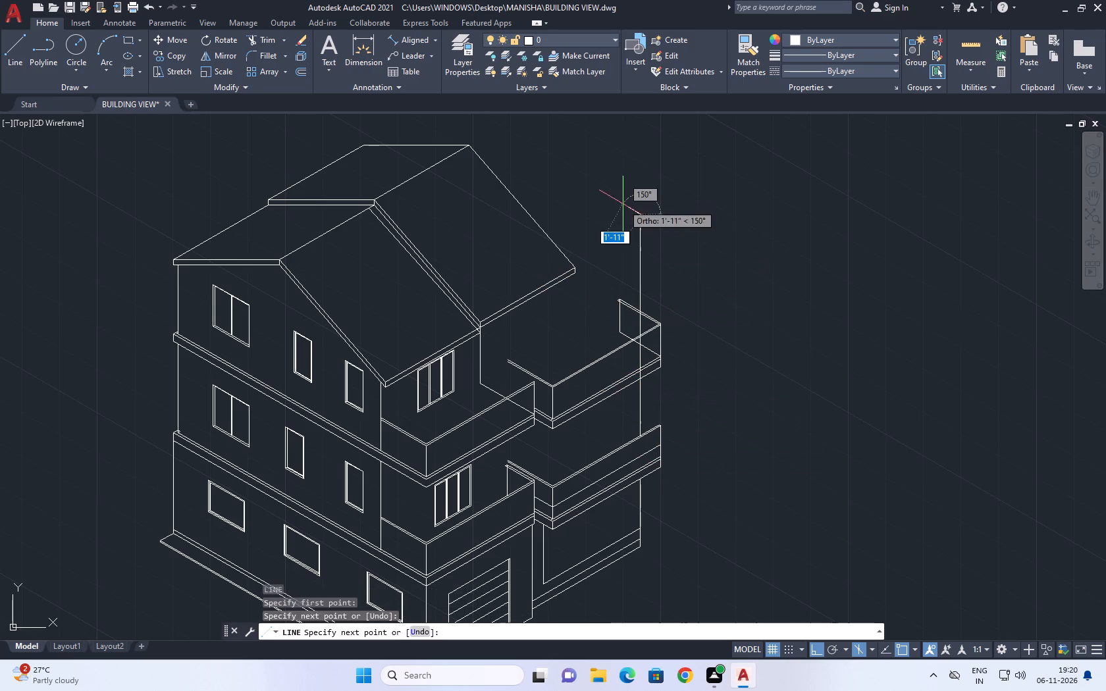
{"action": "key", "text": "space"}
Examine the whole building and how the tall vertical line relates to the roof and the extension's upper parapet.
{"action": "scroll", "coordinate": [609, 217], "scroll_direction": "down", "scroll_amount": 4}
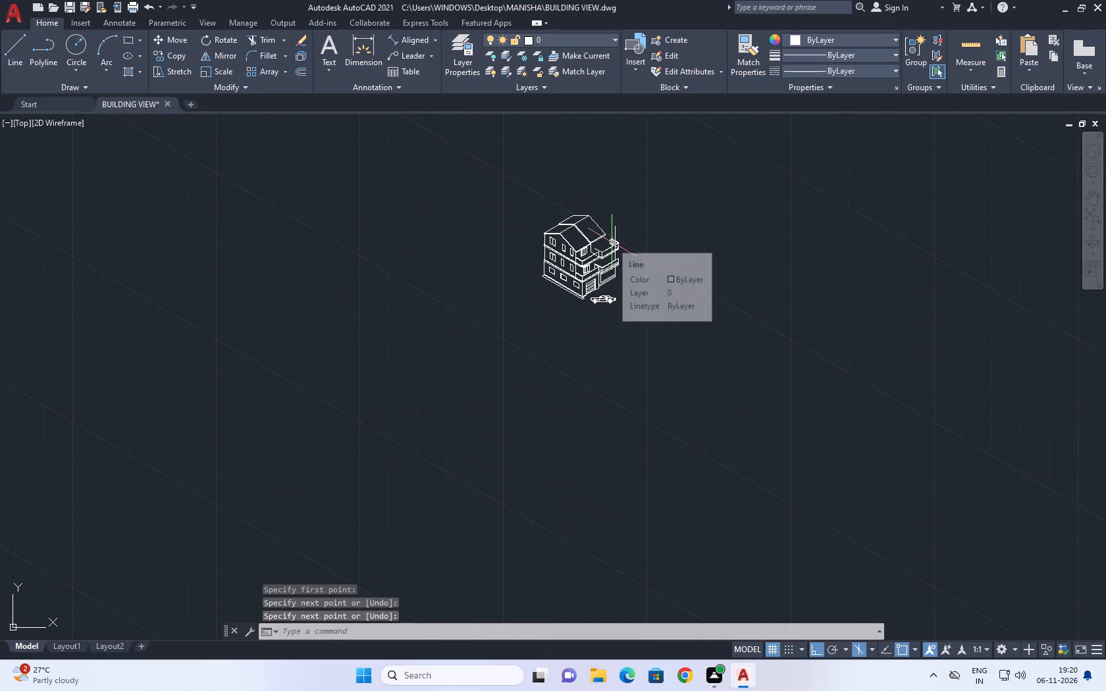
{"action": "scroll", "coordinate": [598, 217], "scroll_direction": "up", "scroll_amount": 3}
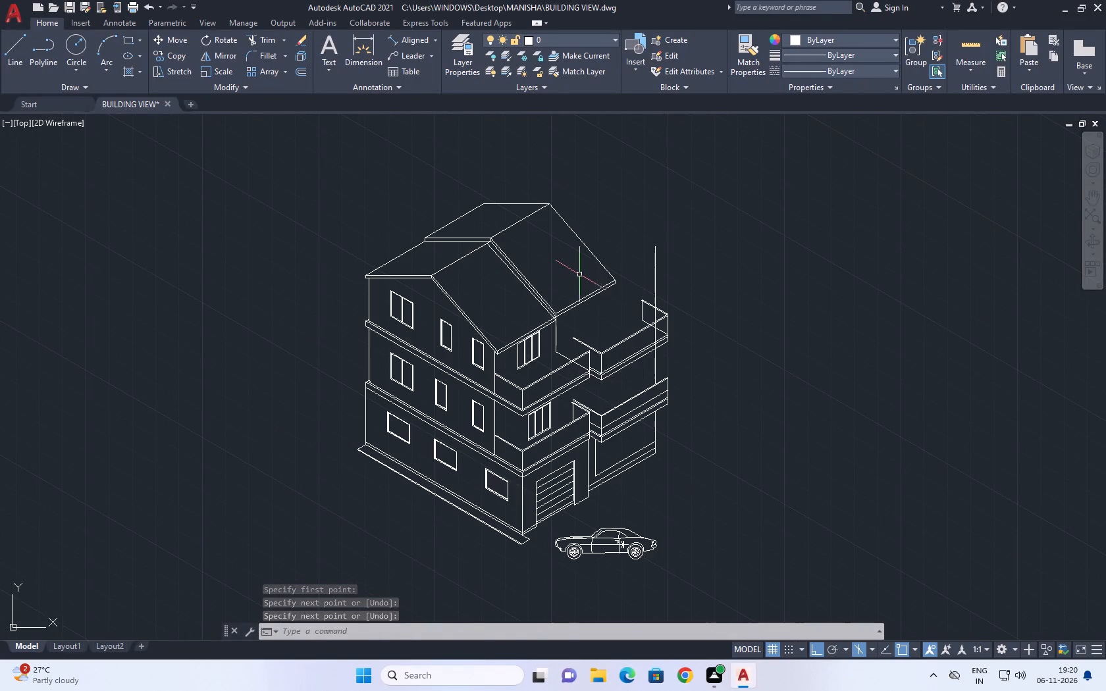
{"action": "scroll", "coordinate": [587, 286], "scroll_direction": "up", "scroll_amount": 1}
{"action": "middle_click_drag", "start_coordinate": [654, 237], "coordinate": [567, 303]}
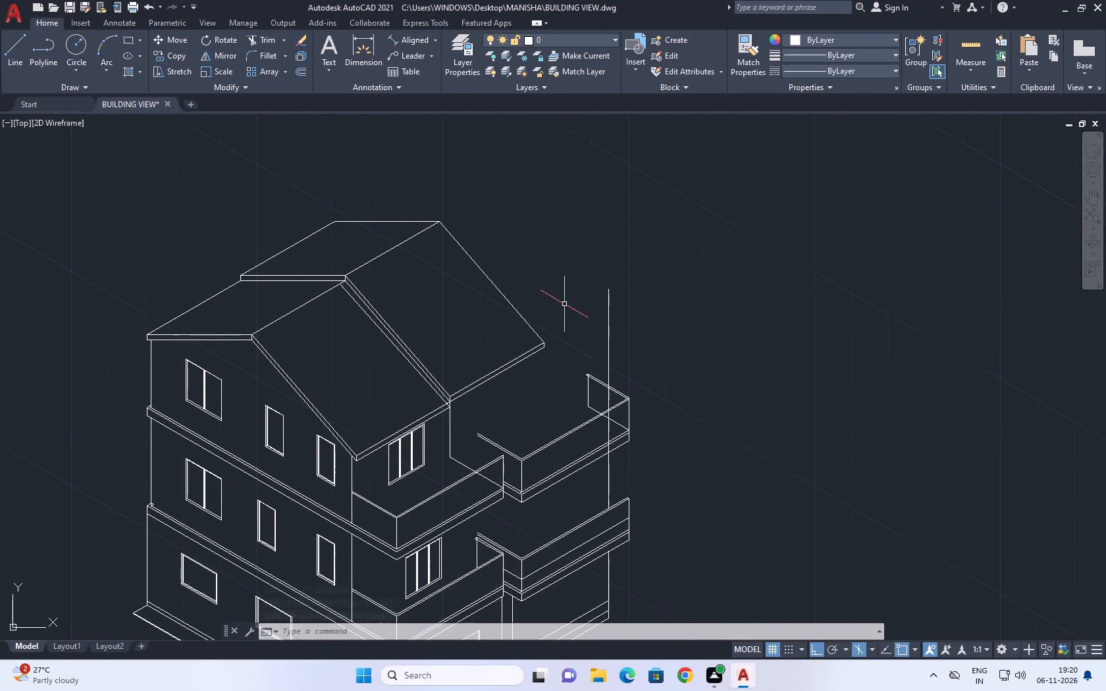
{"action": "middle_click_drag", "start_coordinate": [608, 393], "coordinate": [538, 278]}
{"action": "scroll", "coordinate": [585, 355], "scroll_direction": "up", "scroll_amount": 1}
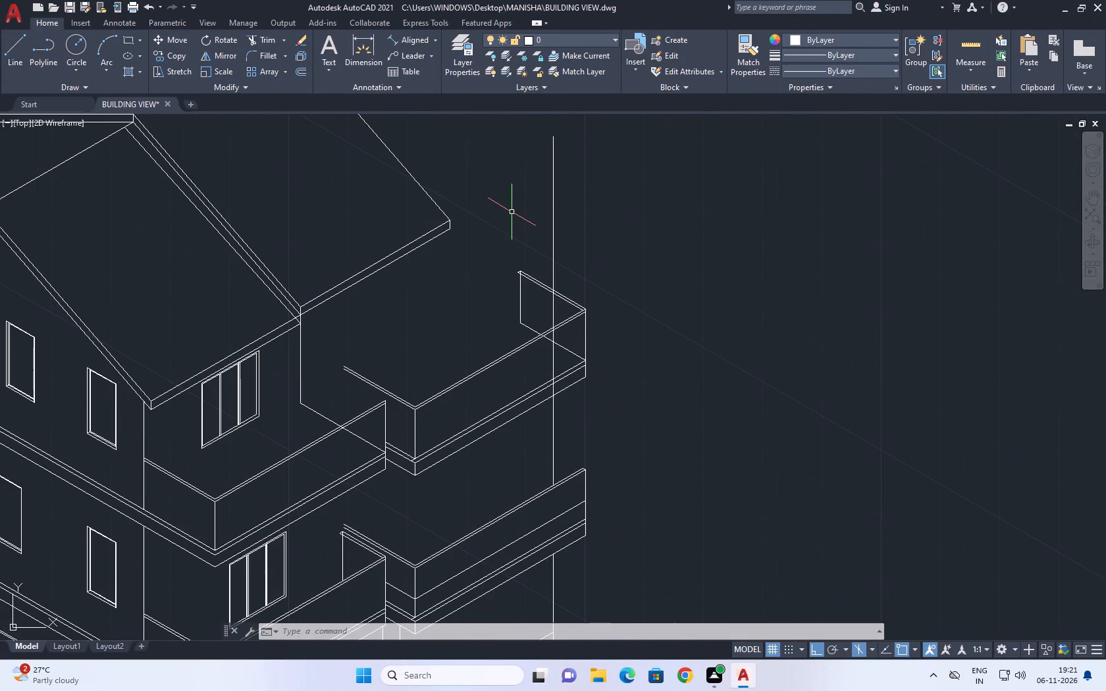
{"action": "middle_click_drag", "start_coordinate": [575, 334], "coordinate": [575, 291]}
{"action": "scroll", "coordinate": [539, 345], "scroll_direction": "down", "scroll_amount": 1}
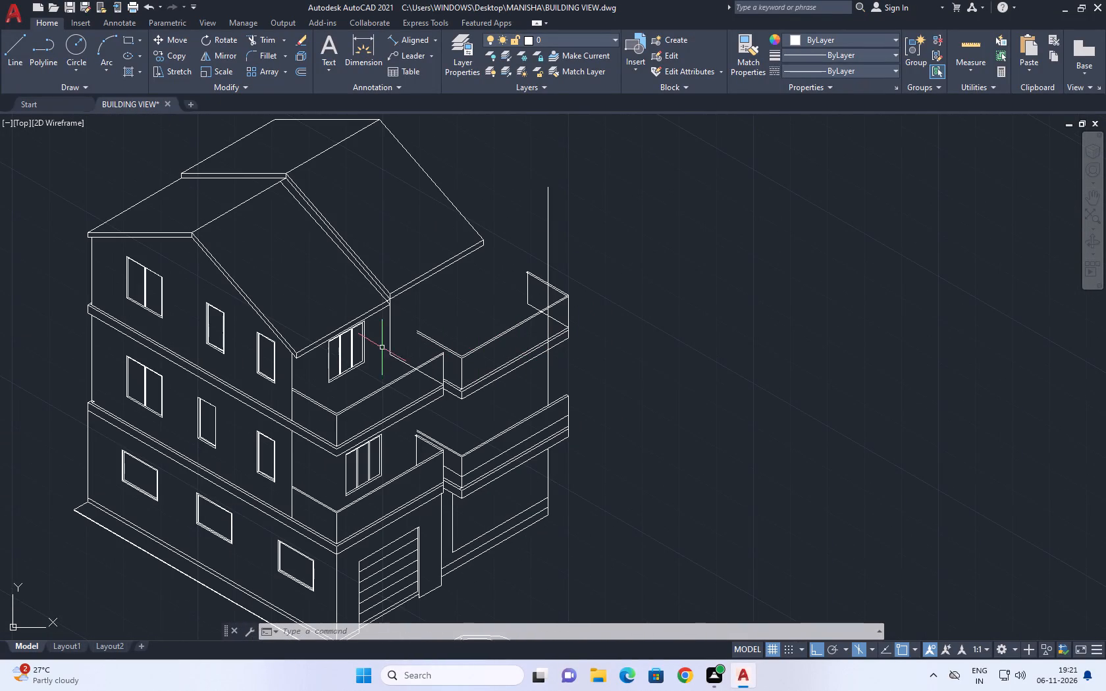
{"action": "middle_click_drag", "start_coordinate": [525, 117], "coordinate": [517, 176]}
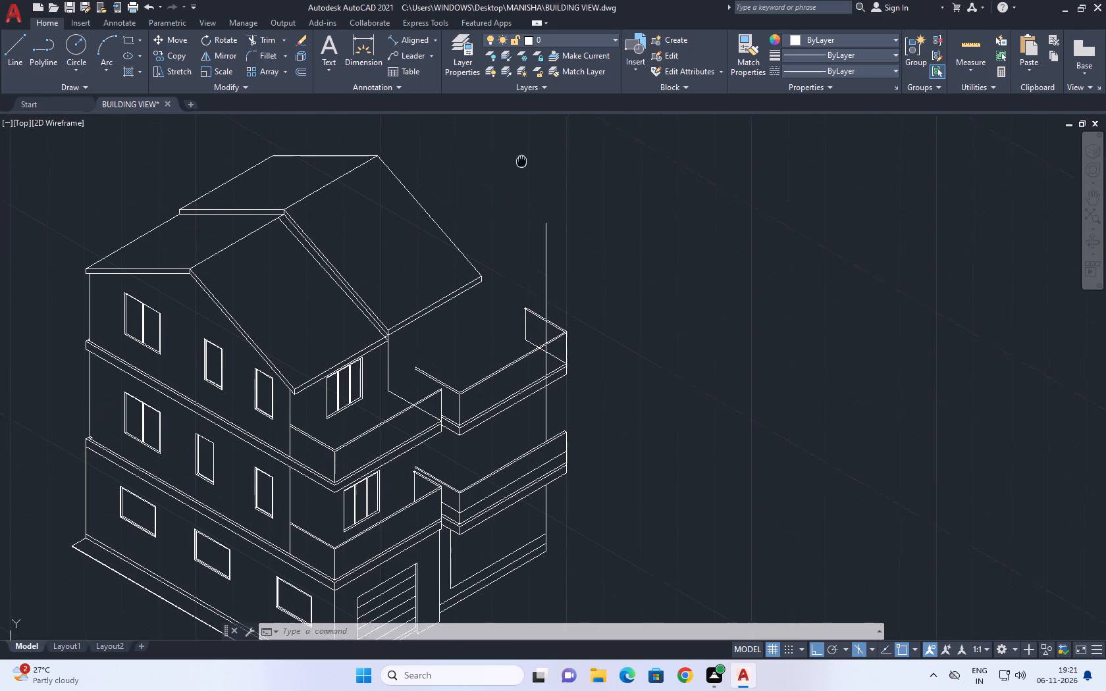
{"action": "middle_click_drag", "start_coordinate": [517, 176], "coordinate": [513, 198]}
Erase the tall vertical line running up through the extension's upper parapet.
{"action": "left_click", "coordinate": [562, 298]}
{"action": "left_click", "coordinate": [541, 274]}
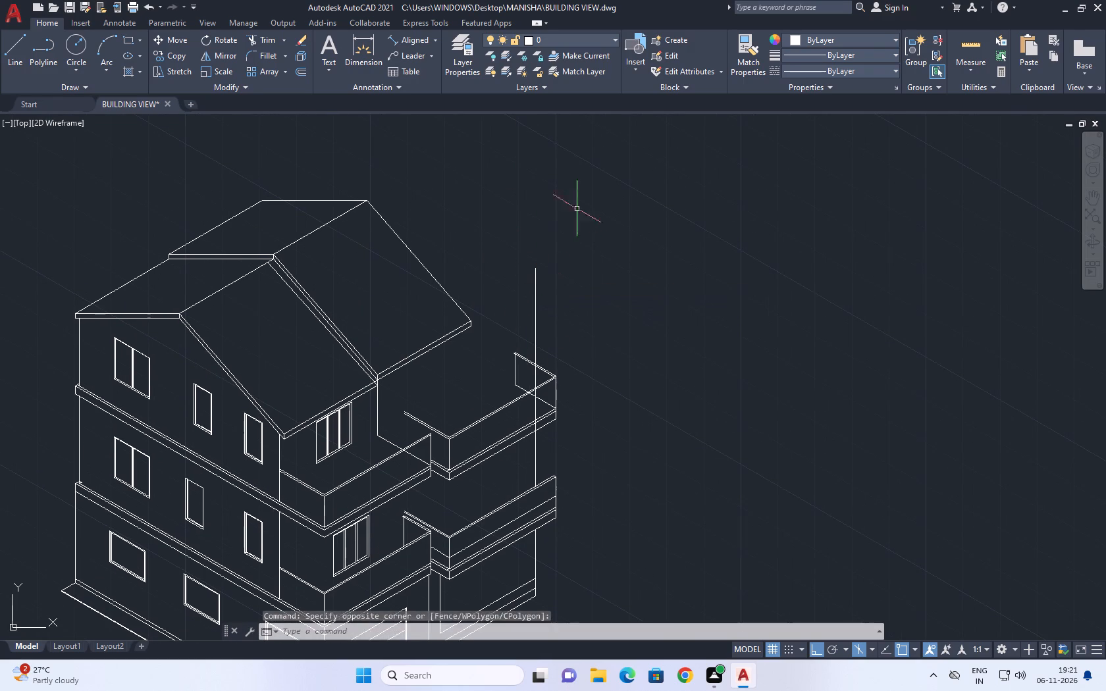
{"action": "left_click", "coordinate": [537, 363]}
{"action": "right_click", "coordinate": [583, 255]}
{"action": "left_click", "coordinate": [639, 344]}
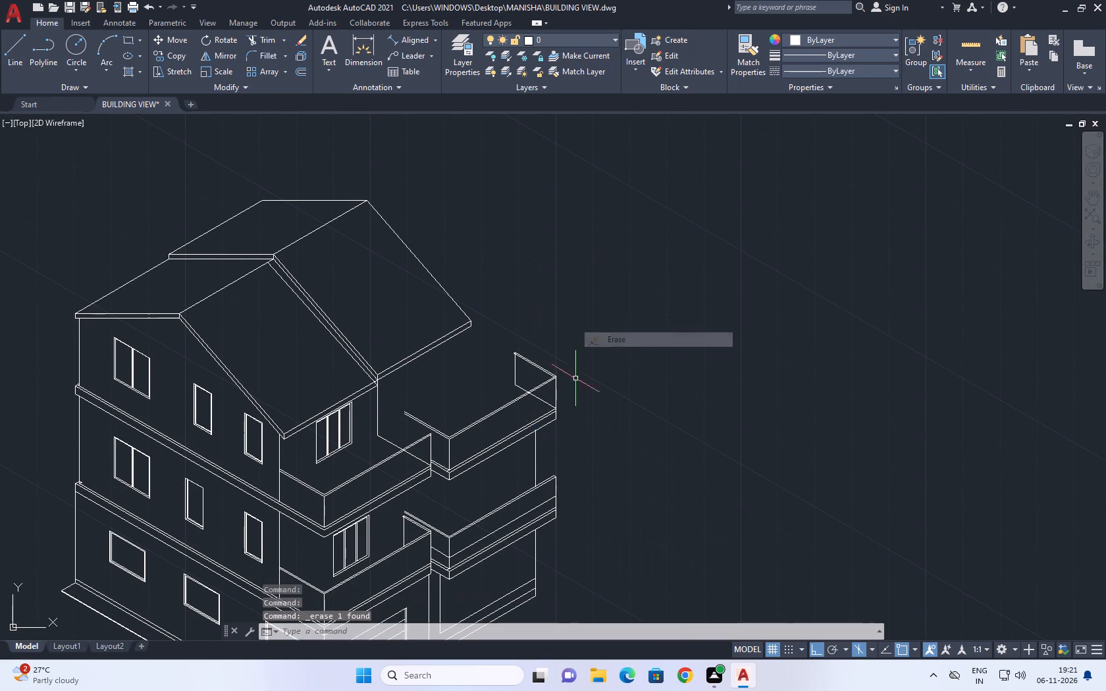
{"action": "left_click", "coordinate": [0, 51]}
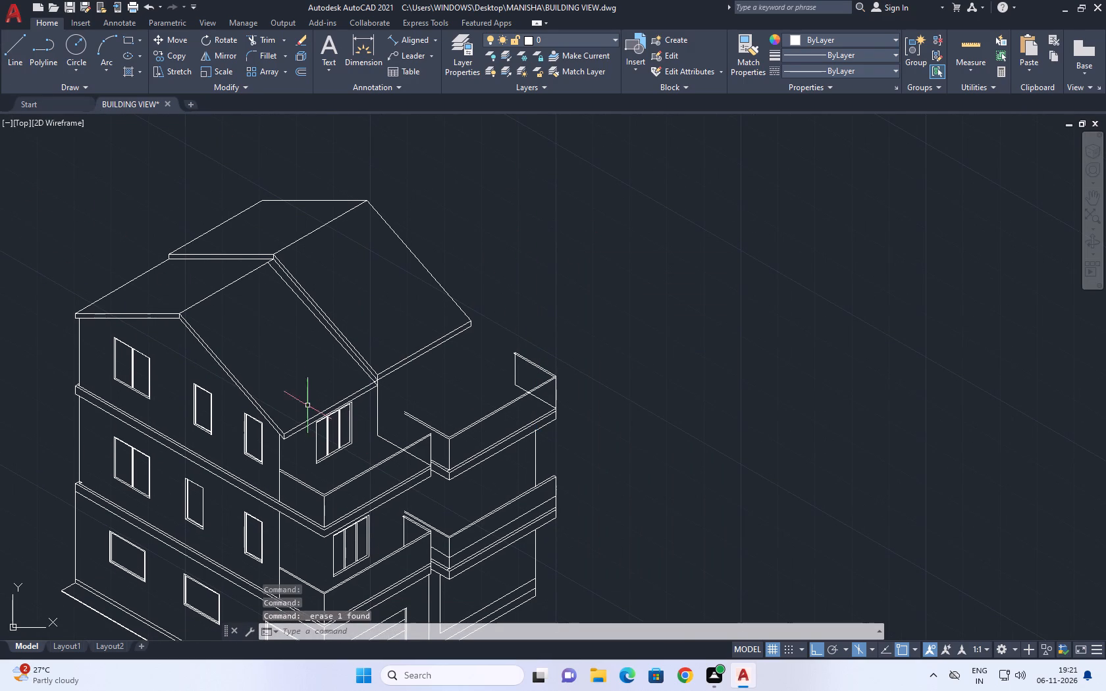
Draw a line at 30° from the base of the upper wall's corner across the extension's terrace, past the parapet's far end.
{"action": "left_click", "coordinate": [7, 54]}
{"action": "scroll", "coordinate": [360, 424], "scroll_direction": "up", "scroll_amount": 1}
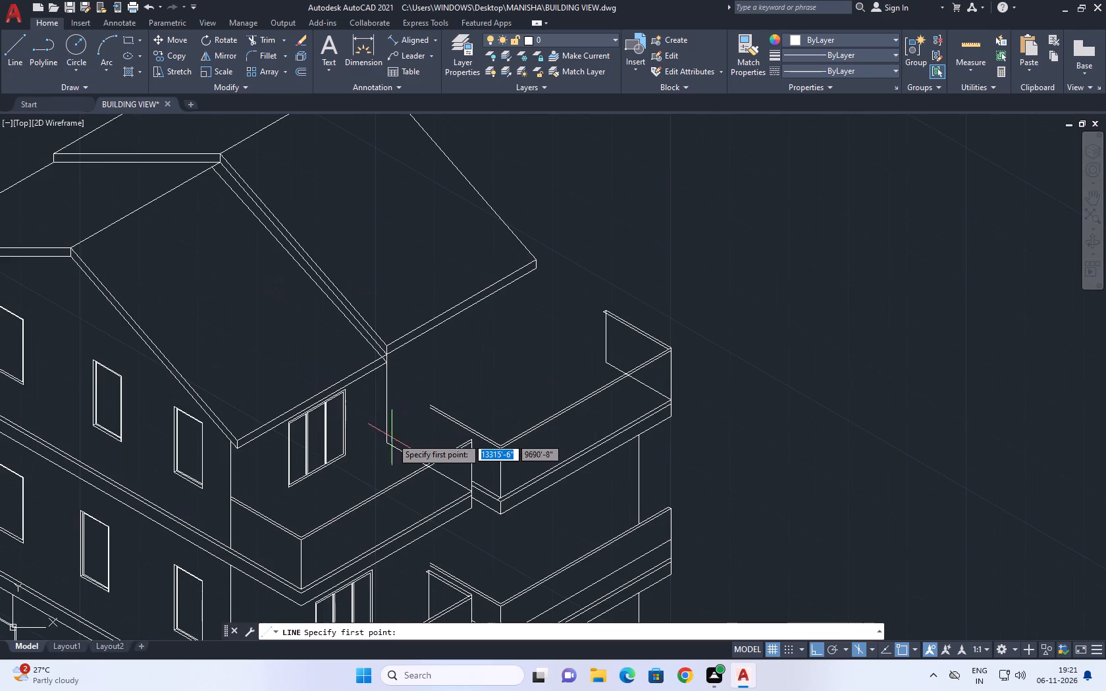
{"action": "left_click", "coordinate": [384, 438]}
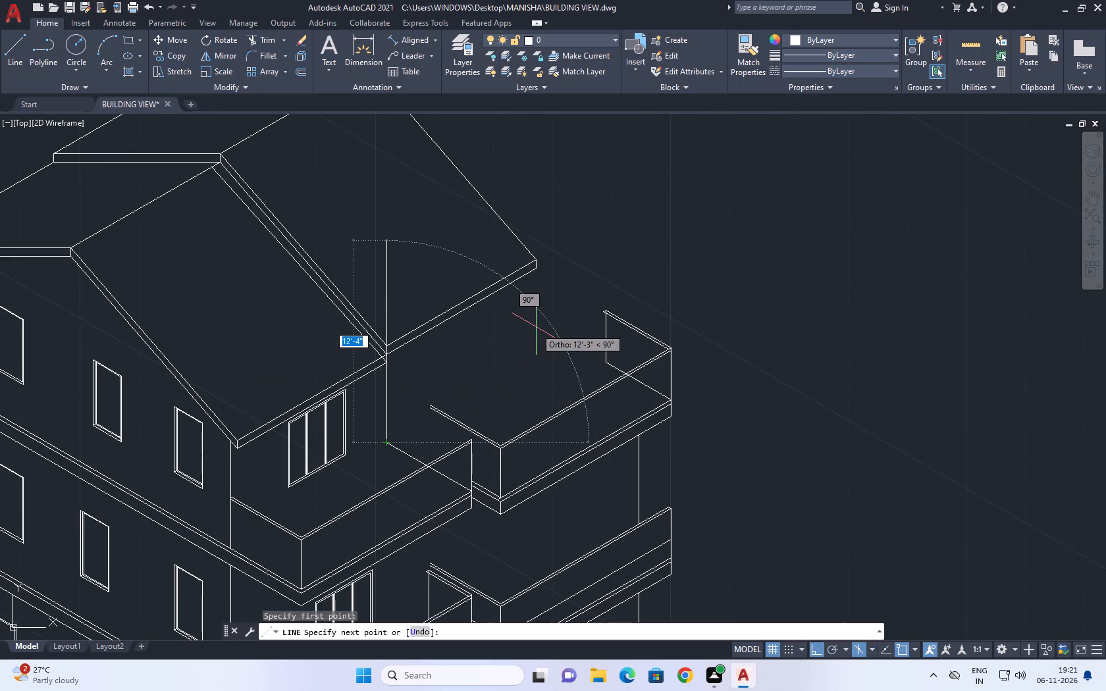
{"action": "key", "text": "F5"}
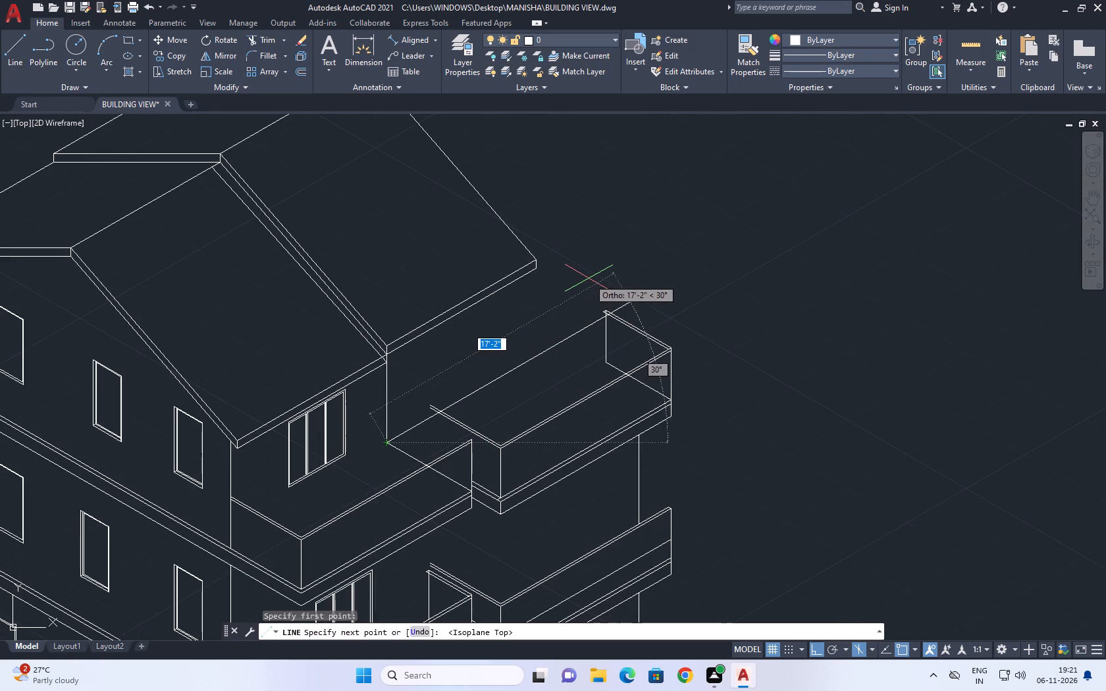
{"action": "left_click", "coordinate": [602, 256]}
{"action": "key", "text": "space"}
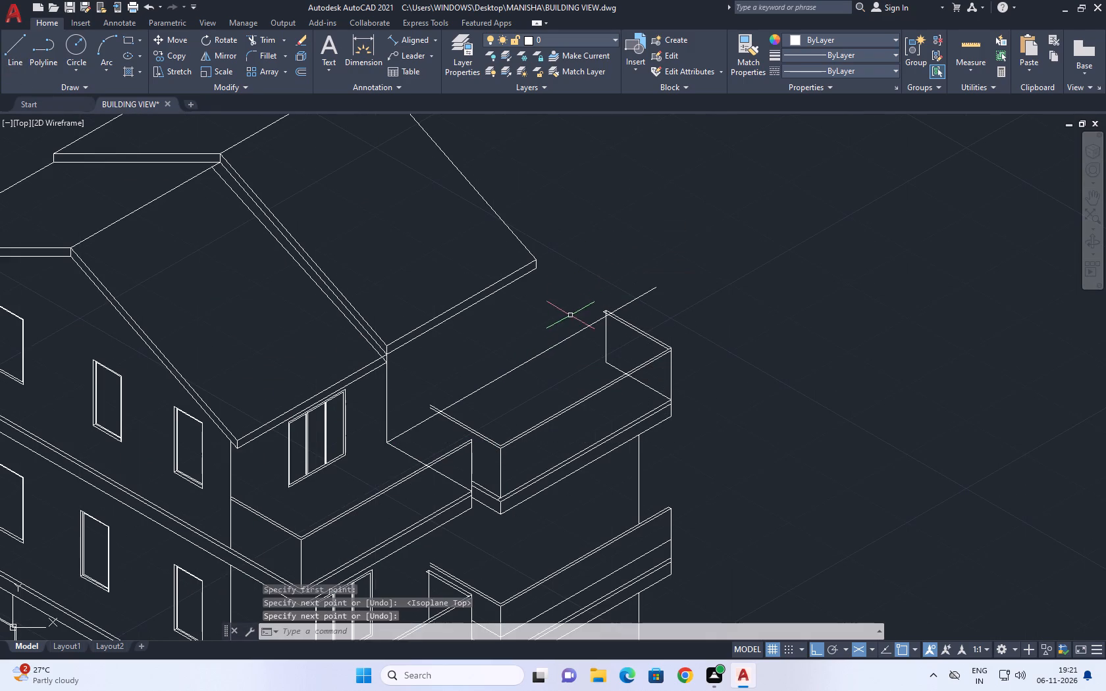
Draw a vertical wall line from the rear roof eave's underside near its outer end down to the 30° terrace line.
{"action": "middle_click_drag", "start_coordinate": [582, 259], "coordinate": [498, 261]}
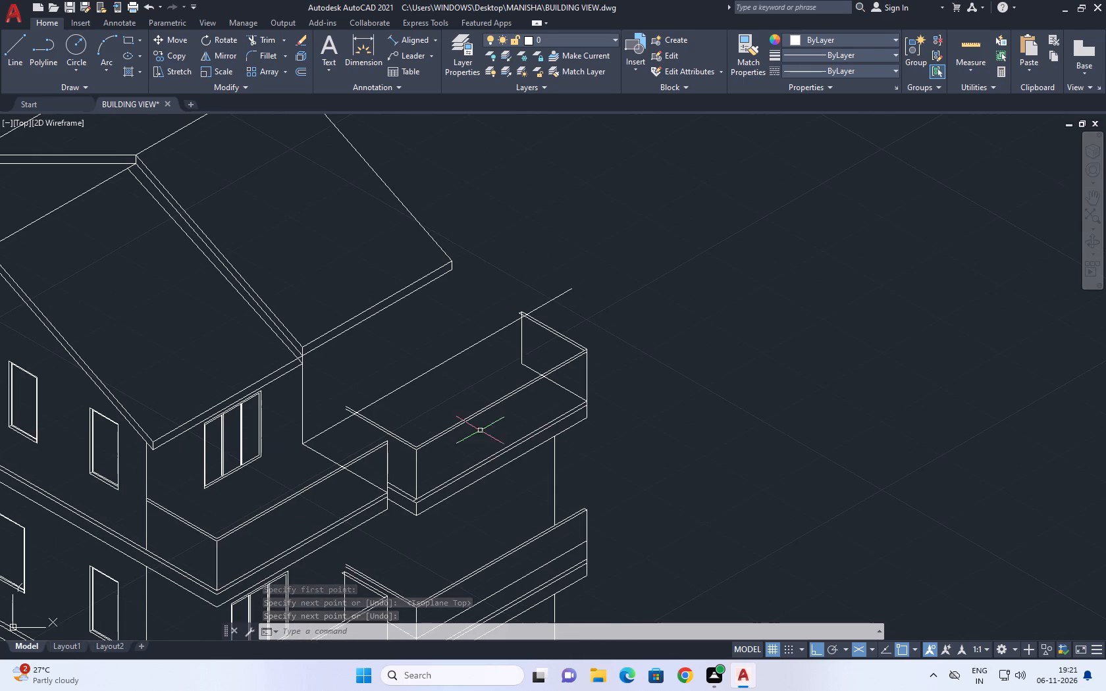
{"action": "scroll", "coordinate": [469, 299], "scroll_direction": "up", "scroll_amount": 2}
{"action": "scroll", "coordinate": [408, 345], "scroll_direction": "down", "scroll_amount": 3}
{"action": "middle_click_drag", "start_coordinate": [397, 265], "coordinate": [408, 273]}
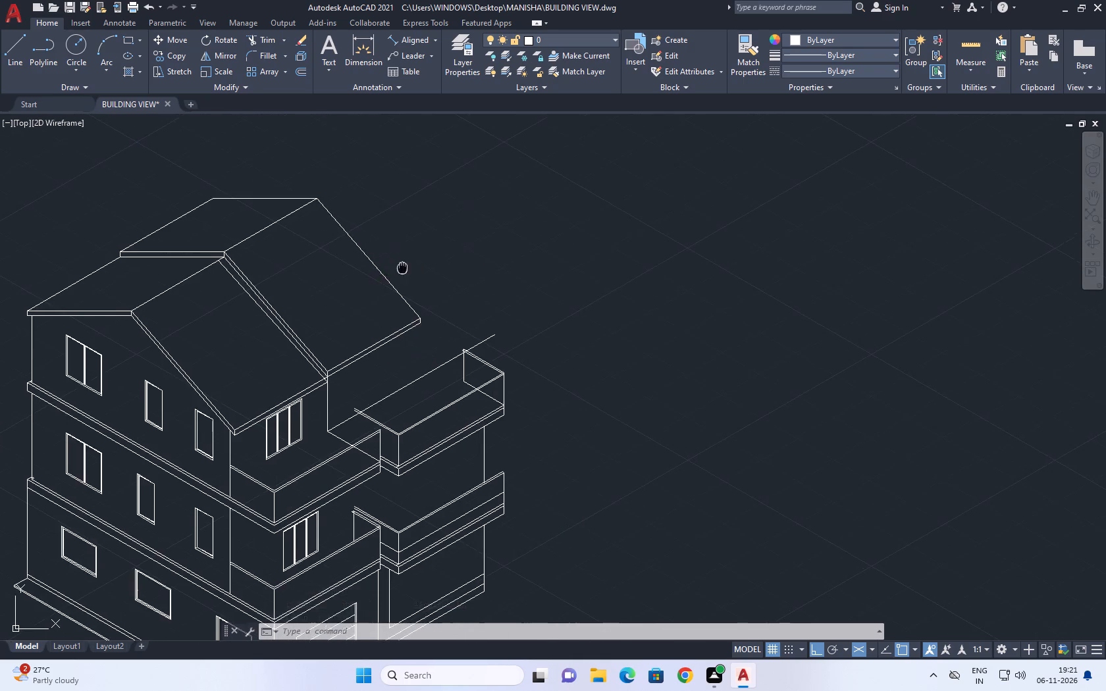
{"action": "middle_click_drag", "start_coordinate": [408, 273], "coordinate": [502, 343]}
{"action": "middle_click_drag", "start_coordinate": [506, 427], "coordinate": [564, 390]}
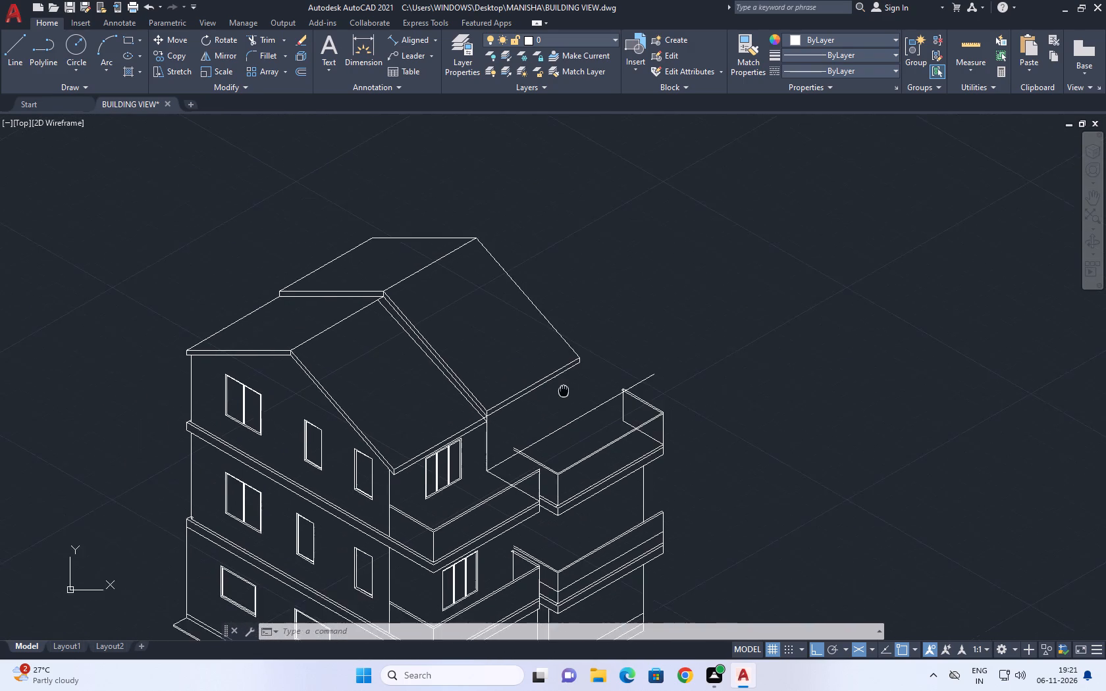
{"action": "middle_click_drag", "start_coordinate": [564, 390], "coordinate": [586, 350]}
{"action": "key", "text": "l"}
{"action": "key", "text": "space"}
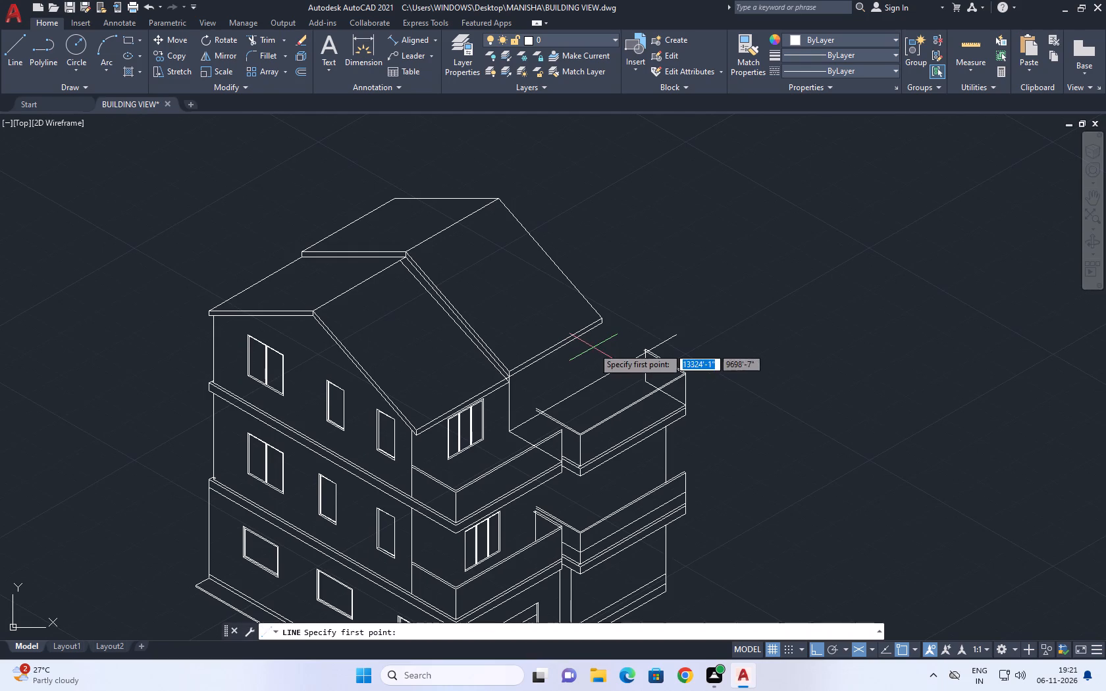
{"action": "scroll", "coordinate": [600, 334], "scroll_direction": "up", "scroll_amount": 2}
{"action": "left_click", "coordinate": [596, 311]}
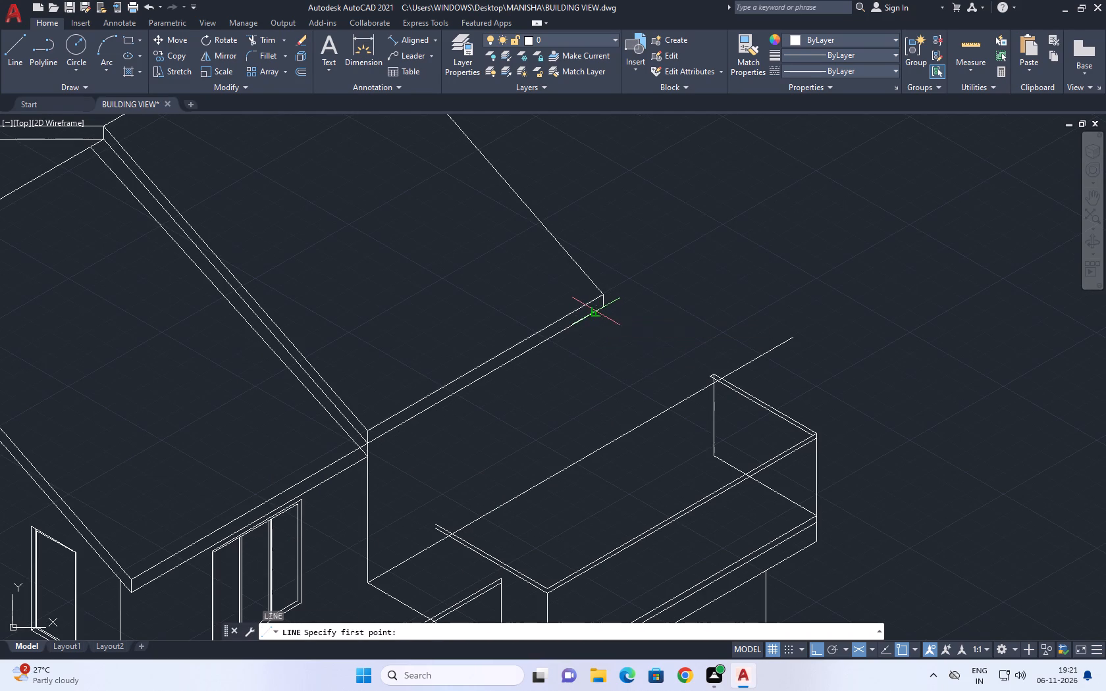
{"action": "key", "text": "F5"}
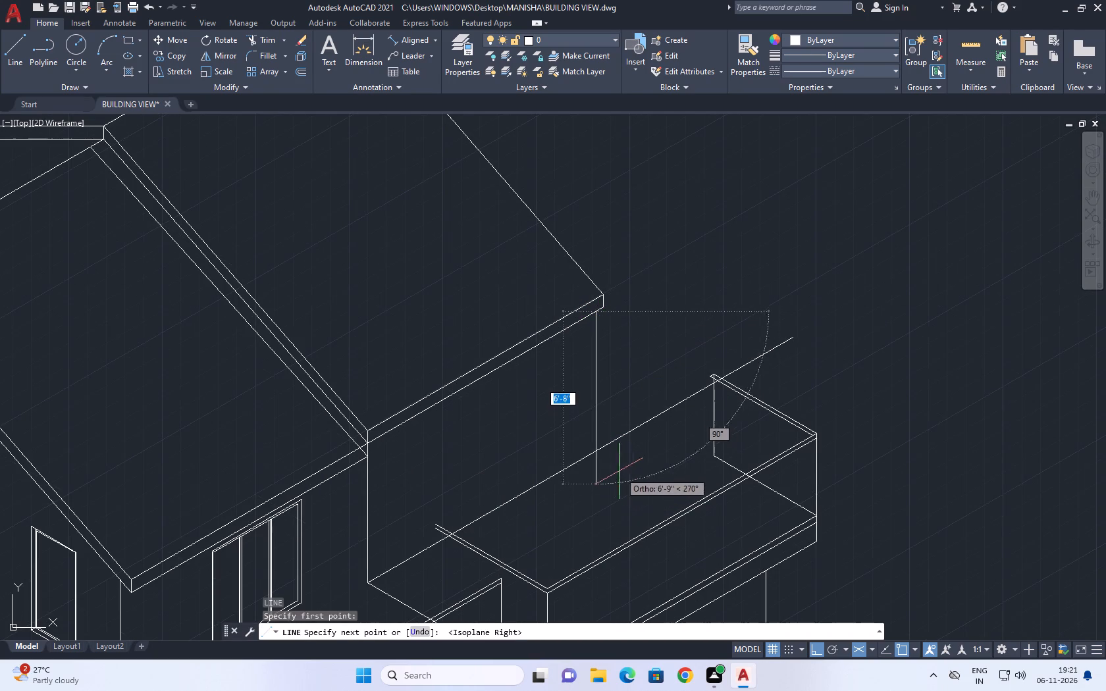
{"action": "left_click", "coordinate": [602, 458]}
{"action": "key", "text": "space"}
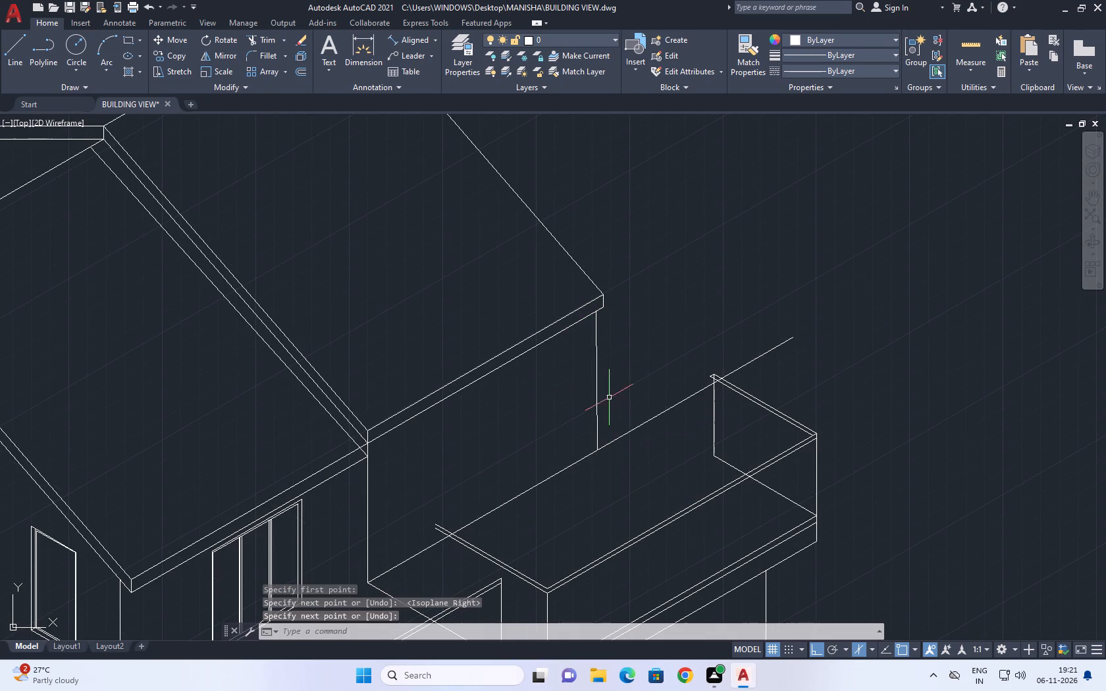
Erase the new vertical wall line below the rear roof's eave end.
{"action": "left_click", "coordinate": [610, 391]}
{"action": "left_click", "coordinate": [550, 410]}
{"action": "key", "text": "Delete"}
Draw a vertical line from the eave's lower edge, slightly in from its outer end, down past the 30° terrace line.
{"action": "key", "text": "l"}
{"action": "key", "text": "space"}
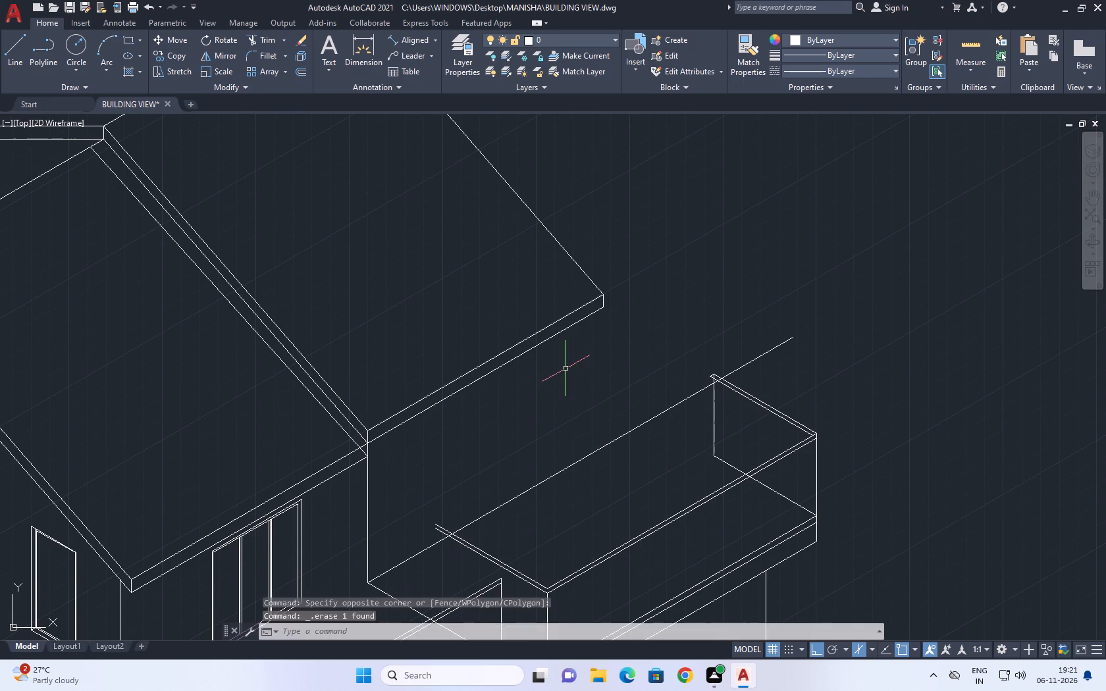
{"action": "left_click", "coordinate": [591, 313]}
{"action": "left_click", "coordinate": [612, 507]}
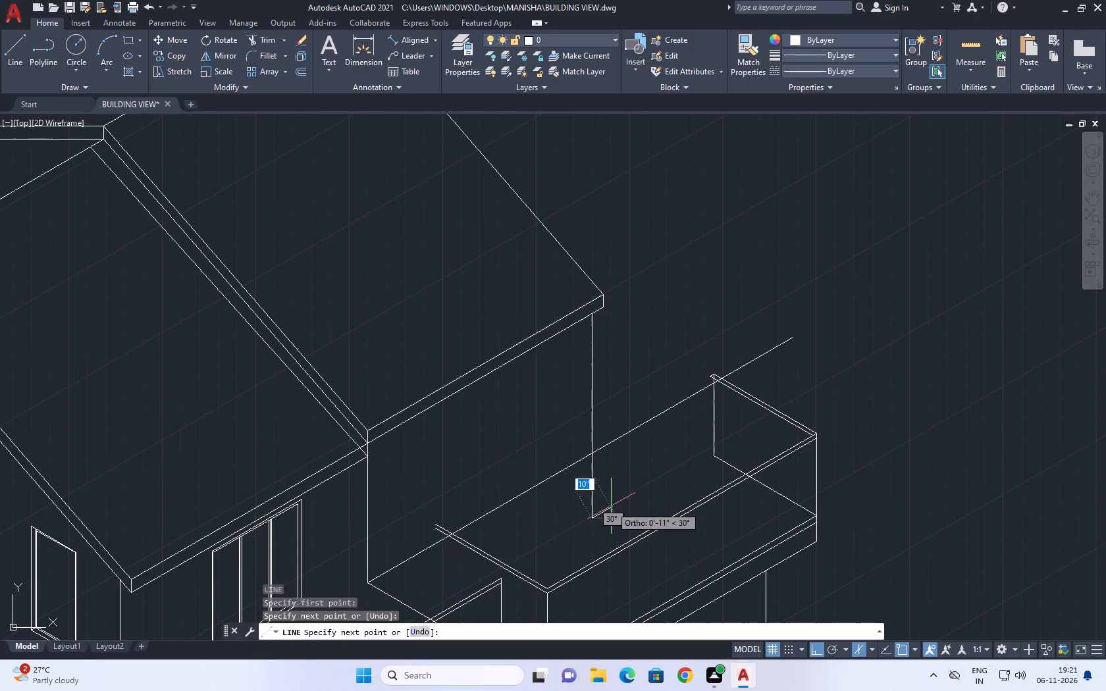
{"action": "key", "text": "space"}
Trim the vertical line below the terrace line, and the terrace line beyond the new wall corner, including its remnants at the end parapet.
{"action": "key", "text": "t"}
{"action": "key", "text": "r"}
{"action": "key", "text": "space"}
{"action": "left_click_drag", "start_coordinate": [614, 476], "coordinate": [612, 484]}
{"action": "left_click_drag", "start_coordinate": [577, 517], "coordinate": [573, 523]}
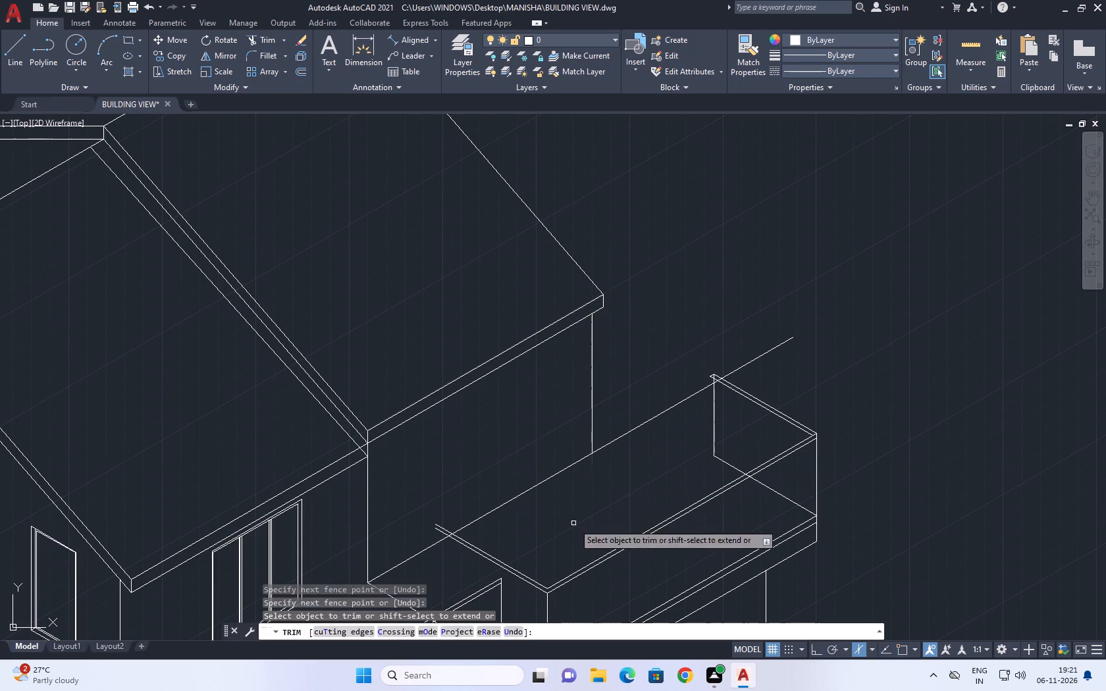
{"action": "left_click_drag", "start_coordinate": [573, 523], "coordinate": [574, 523]}
{"action": "left_click", "coordinate": [666, 427]}
{"action": "left_click", "coordinate": [660, 394]}
{"action": "left_click_drag", "start_coordinate": [752, 349], "coordinate": [754, 355]}
{"action": "left_click", "coordinate": [765, 371]}
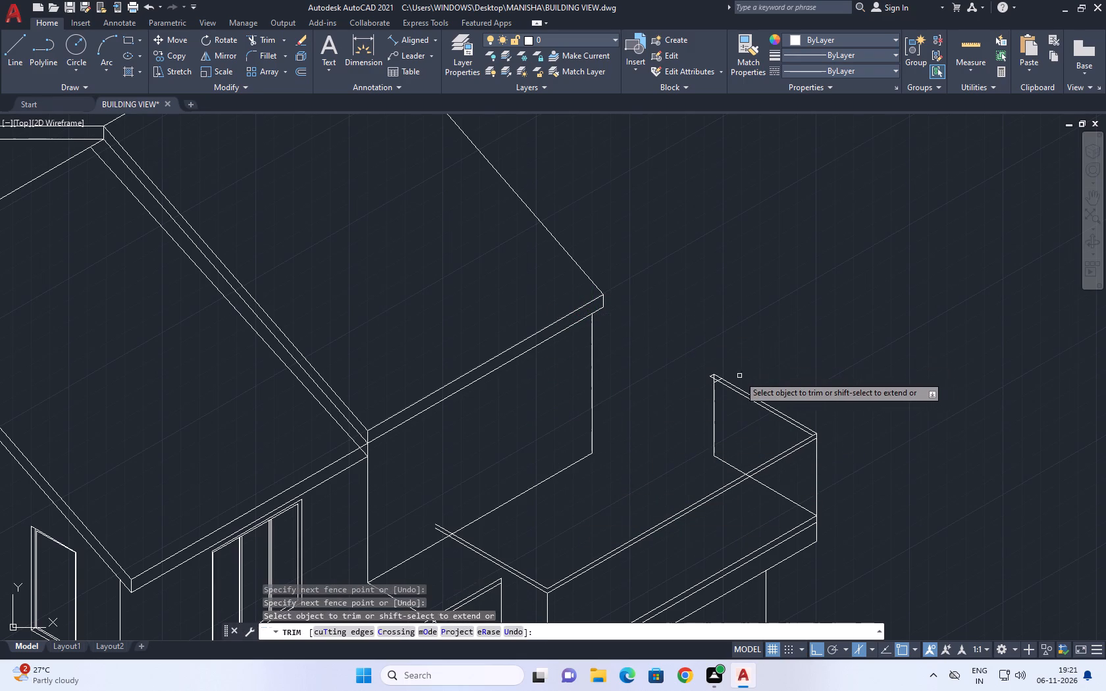
{"action": "scroll", "coordinate": [739, 376], "scroll_direction": "up", "scroll_amount": 4}
{"action": "left_click", "coordinate": [676, 377]}
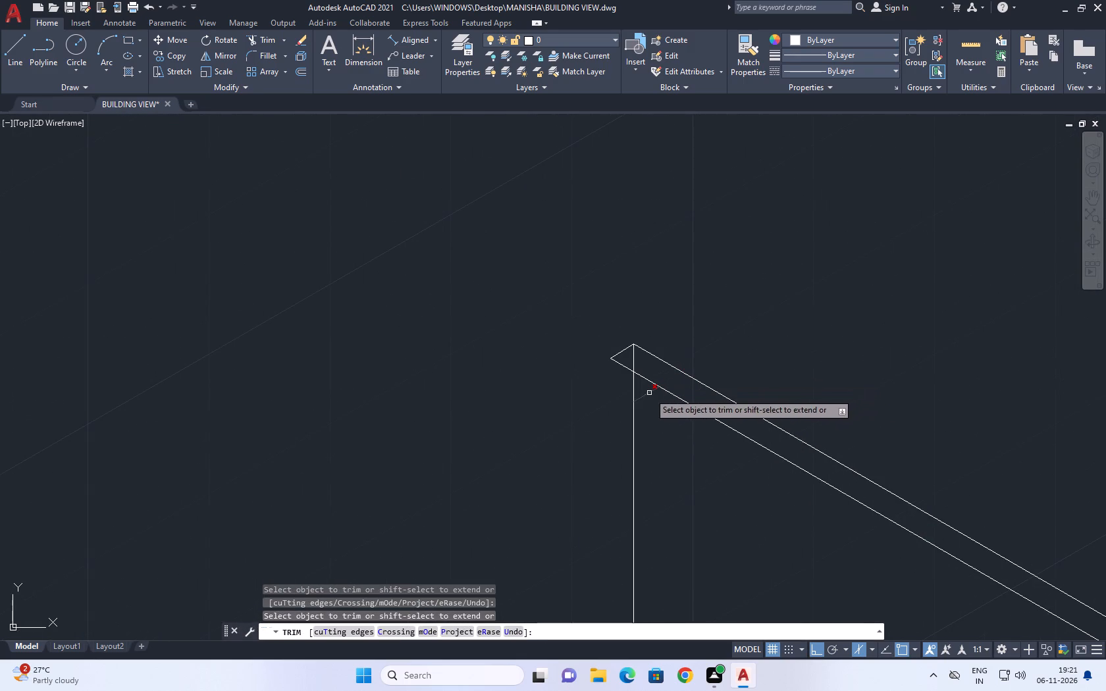
{"action": "left_click", "coordinate": [649, 393]}
{"action": "scroll", "coordinate": [658, 371], "scroll_direction": "down", "scroll_amount": 6}
{"action": "key", "text": "space"}
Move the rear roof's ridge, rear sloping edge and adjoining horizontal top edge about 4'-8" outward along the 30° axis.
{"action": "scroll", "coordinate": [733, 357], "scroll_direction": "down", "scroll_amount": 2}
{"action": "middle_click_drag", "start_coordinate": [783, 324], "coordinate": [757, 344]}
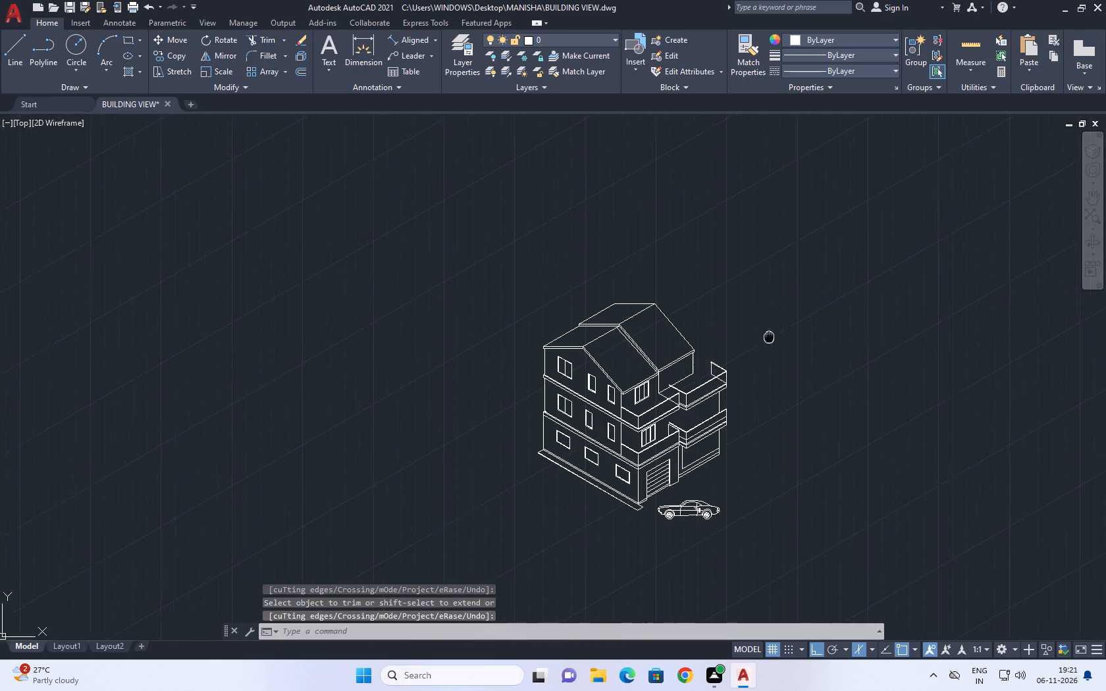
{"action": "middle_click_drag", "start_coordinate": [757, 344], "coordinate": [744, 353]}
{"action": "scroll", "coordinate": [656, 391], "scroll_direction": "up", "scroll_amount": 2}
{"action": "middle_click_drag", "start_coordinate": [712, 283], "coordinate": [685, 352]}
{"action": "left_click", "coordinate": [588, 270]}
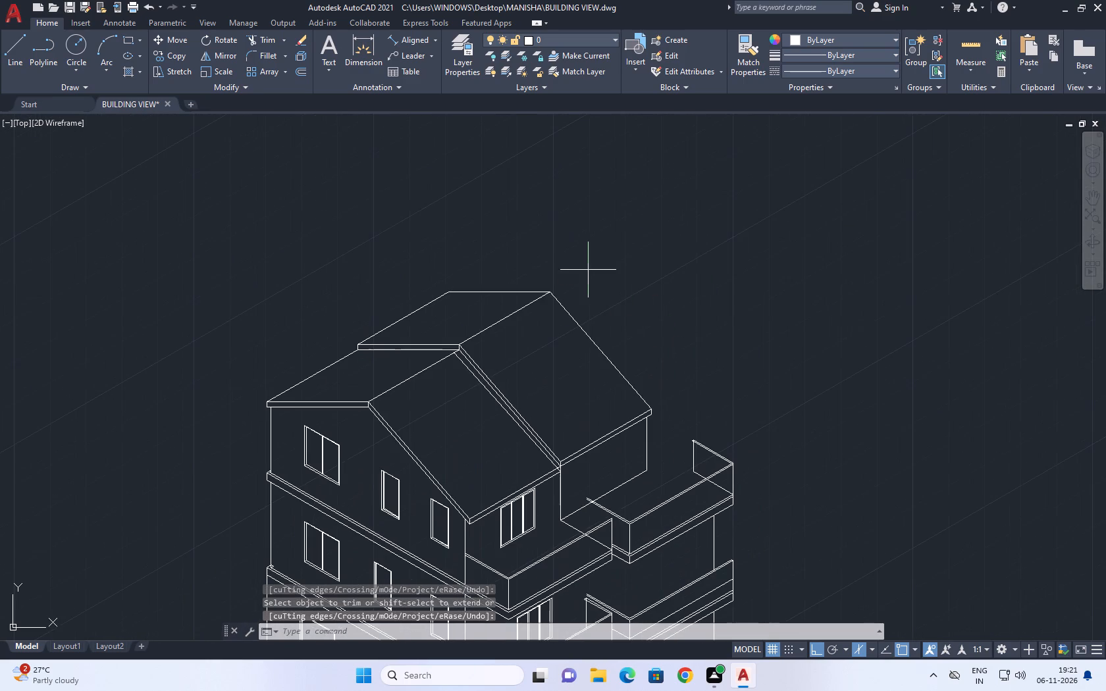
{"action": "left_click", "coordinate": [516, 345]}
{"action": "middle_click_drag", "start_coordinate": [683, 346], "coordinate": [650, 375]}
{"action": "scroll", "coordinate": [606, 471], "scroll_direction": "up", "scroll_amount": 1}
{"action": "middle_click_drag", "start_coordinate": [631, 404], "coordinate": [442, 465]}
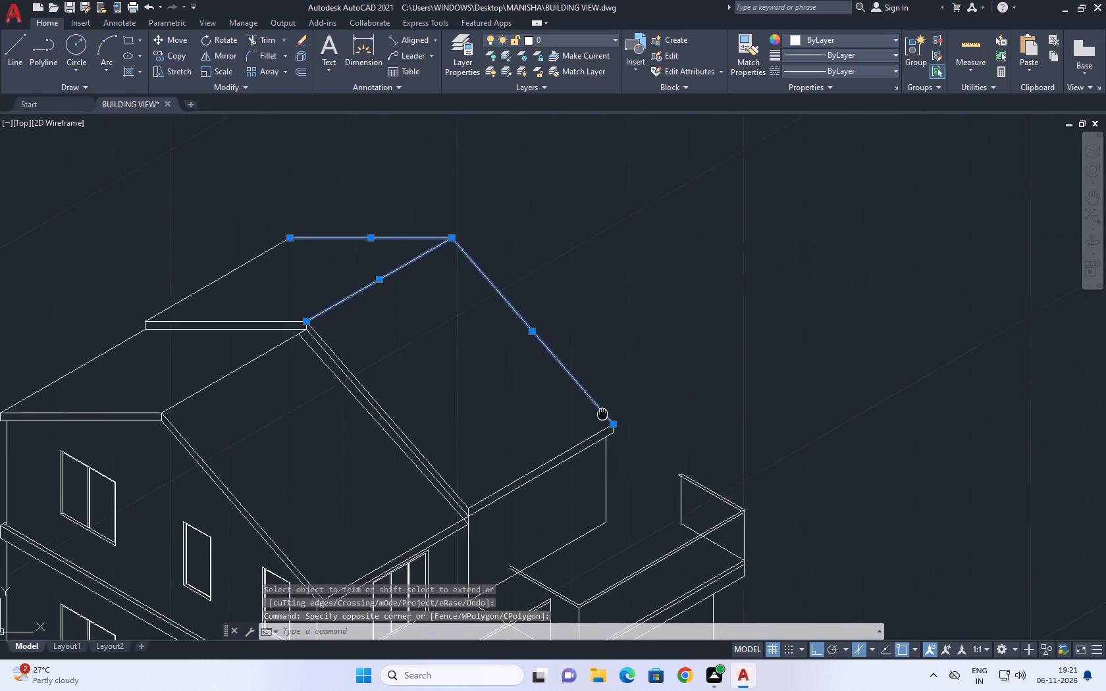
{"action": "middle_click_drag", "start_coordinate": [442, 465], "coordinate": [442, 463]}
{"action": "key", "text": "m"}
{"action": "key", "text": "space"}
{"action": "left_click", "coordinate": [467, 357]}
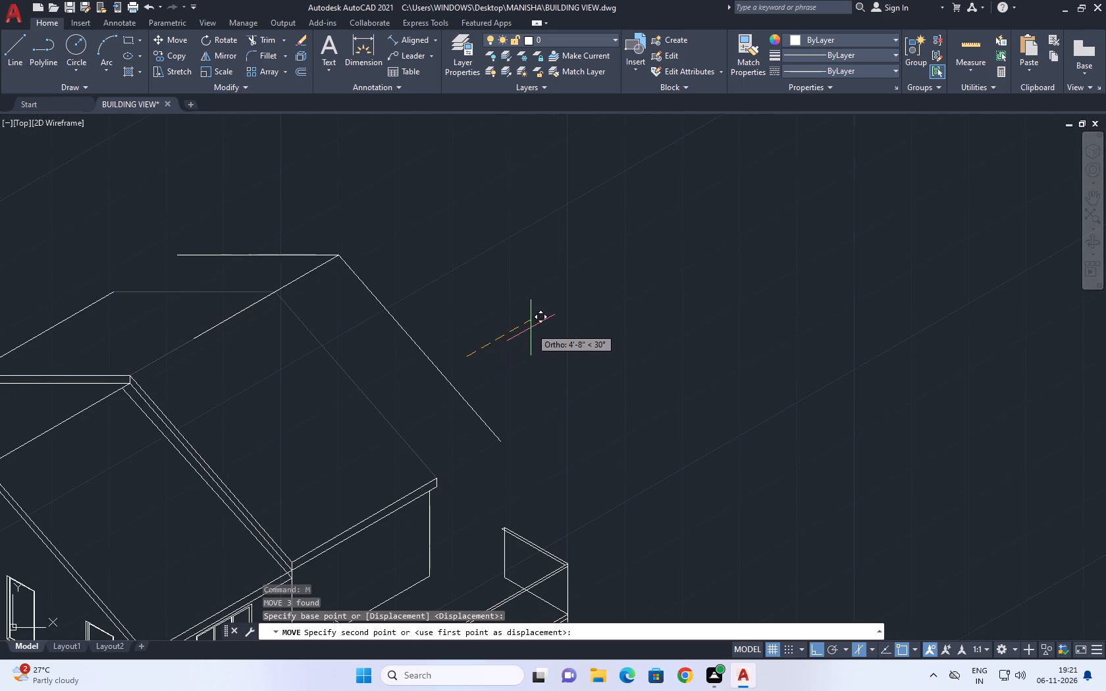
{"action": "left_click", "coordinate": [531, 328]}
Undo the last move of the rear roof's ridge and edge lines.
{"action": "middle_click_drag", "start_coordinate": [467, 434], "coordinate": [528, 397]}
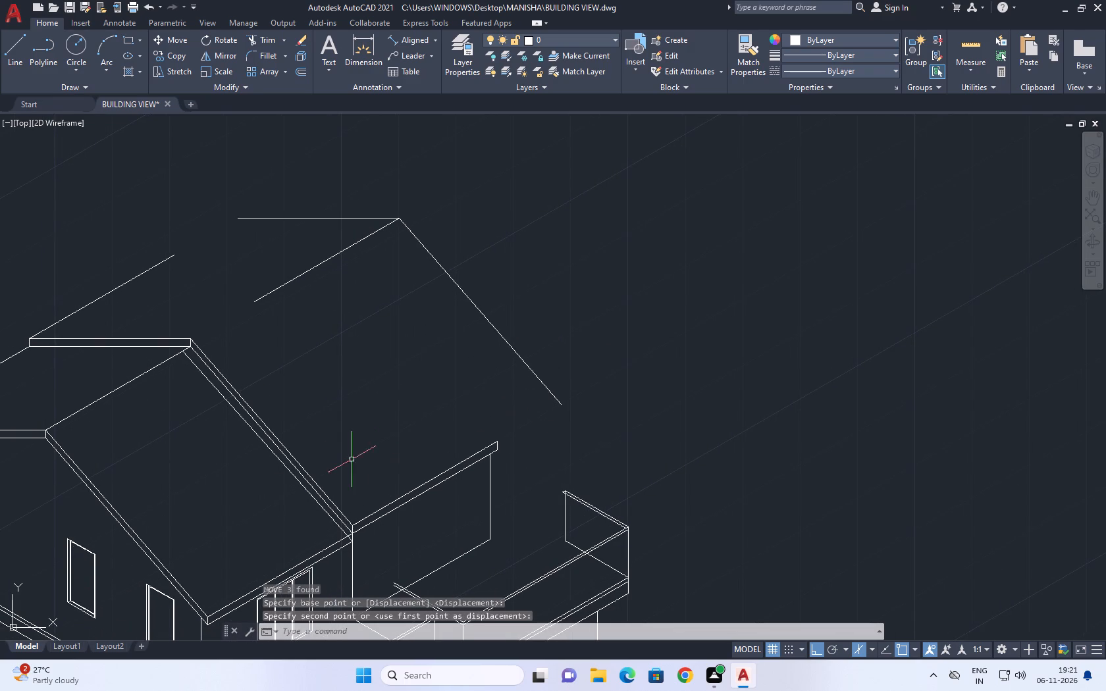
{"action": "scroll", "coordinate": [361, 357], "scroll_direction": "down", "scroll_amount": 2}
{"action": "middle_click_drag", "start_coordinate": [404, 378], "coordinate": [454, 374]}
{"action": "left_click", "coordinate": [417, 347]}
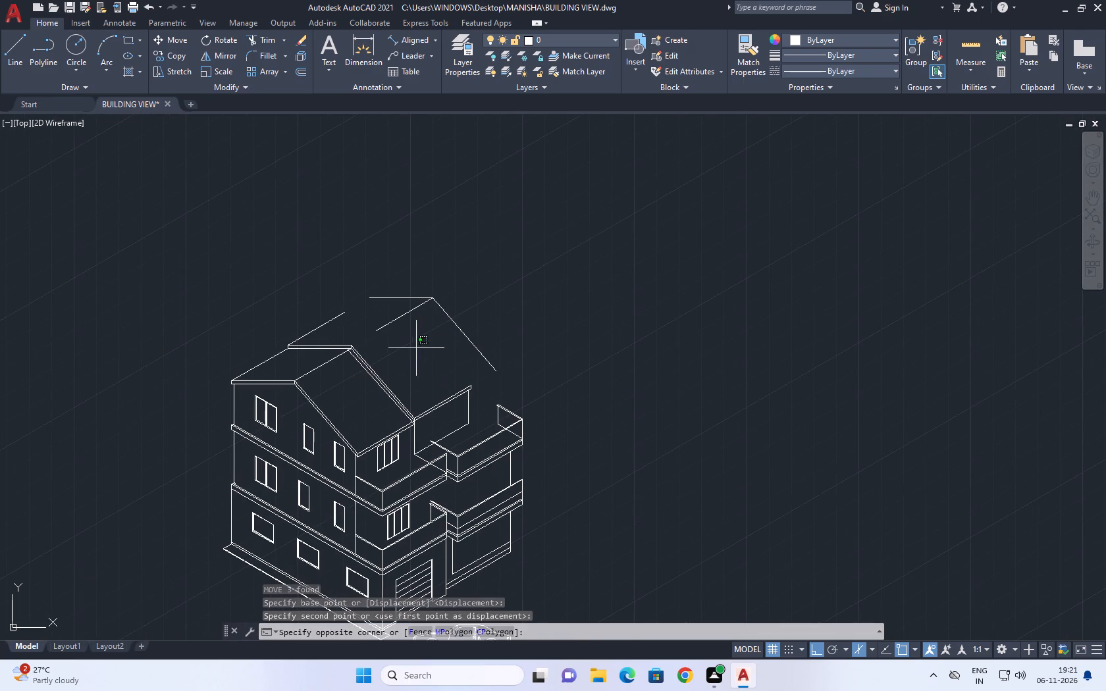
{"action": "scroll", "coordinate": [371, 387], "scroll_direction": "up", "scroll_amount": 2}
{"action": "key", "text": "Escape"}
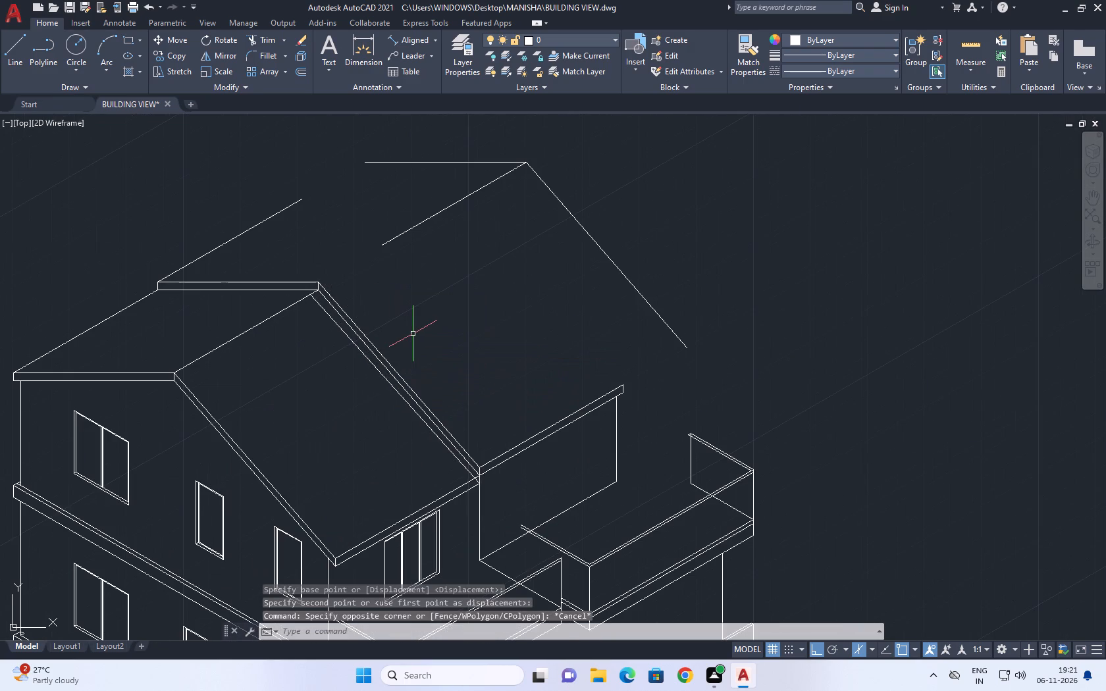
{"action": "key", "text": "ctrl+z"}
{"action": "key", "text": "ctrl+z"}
Move the rear roof's ridge, rear sloping edge and adjoining horizontal top edge 2' outward along the 30° axis.
{"action": "left_click_drag", "start_coordinate": [369, 230], "coordinate": [359, 239]}
{"action": "left_click", "coordinate": [257, 336]}
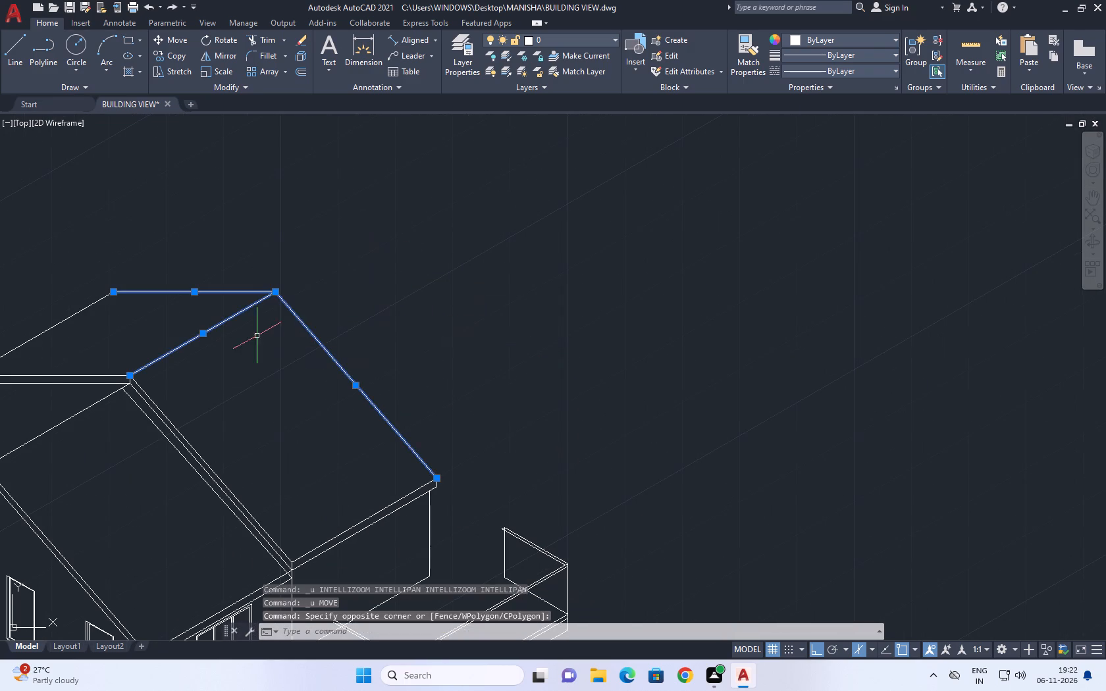
{"action": "middle_click_drag", "start_coordinate": [547, 291], "coordinate": [529, 316]}
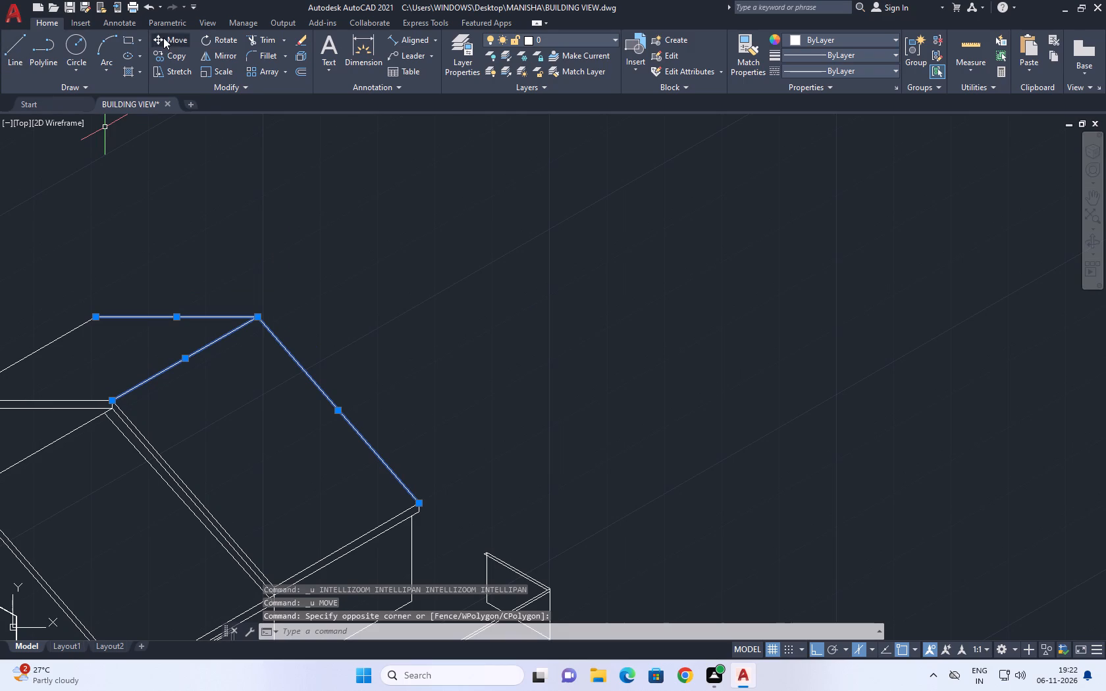
{"action": "left_click", "coordinate": [174, 39]}
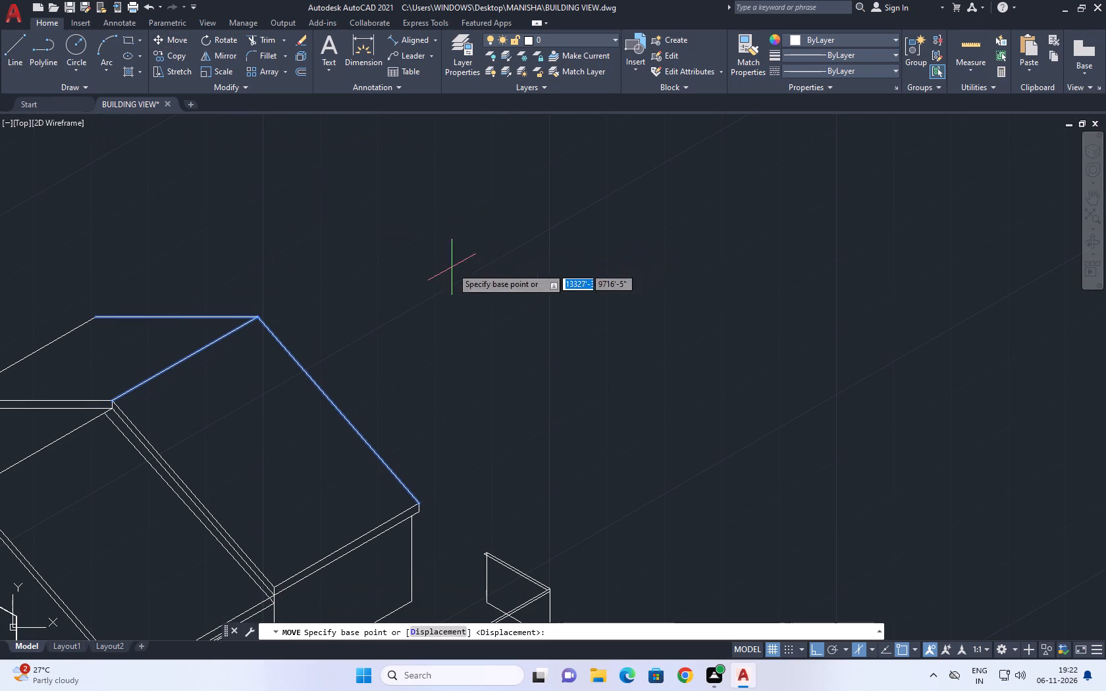
{"action": "left_click", "coordinate": [411, 280]}
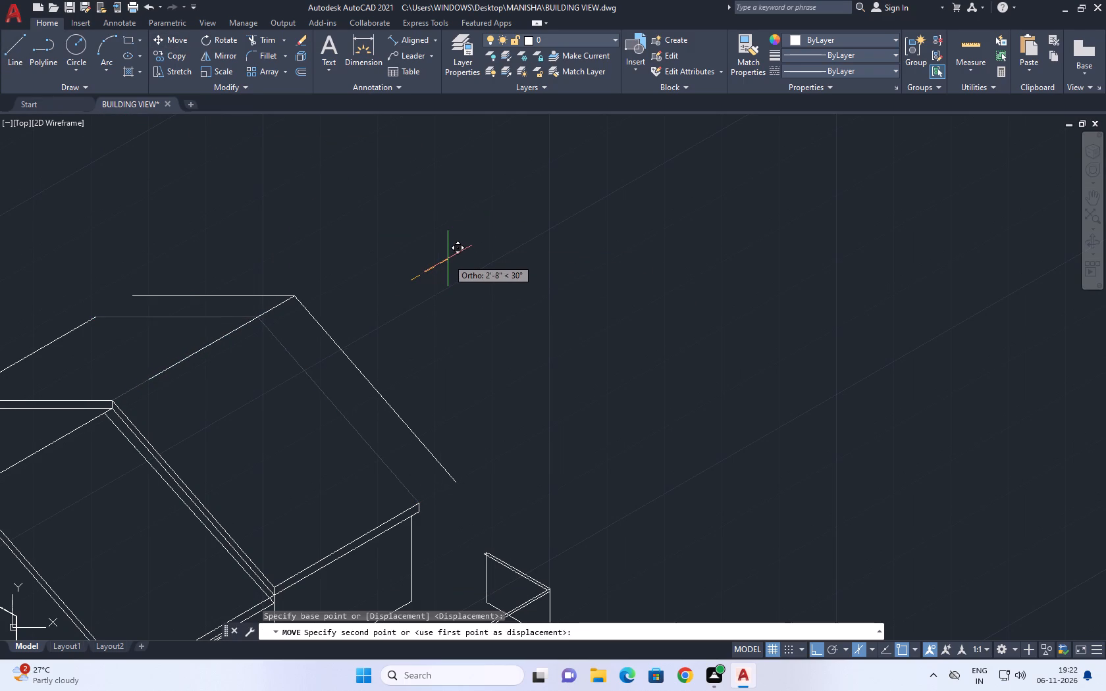
{"action": "type", "text": "2'"}
{"action": "key", "text": "Return"}
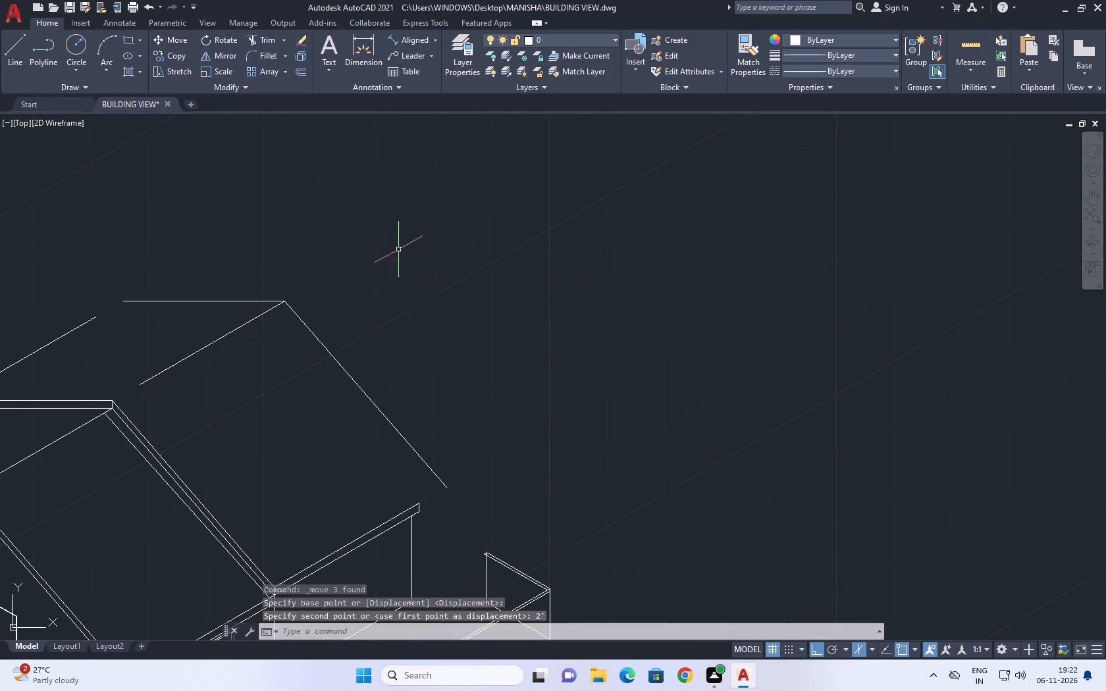
Stretch the outer end of the rear roof's eave fascia 2' to meet the lower end of the moved sloping edge.
{"action": "middle_click_drag", "start_coordinate": [355, 370], "coordinate": [624, 311]}
{"action": "scroll", "coordinate": [602, 499], "scroll_direction": "up", "scroll_amount": 2}
{"action": "middle_click_drag", "start_coordinate": [648, 412], "coordinate": [621, 432]}
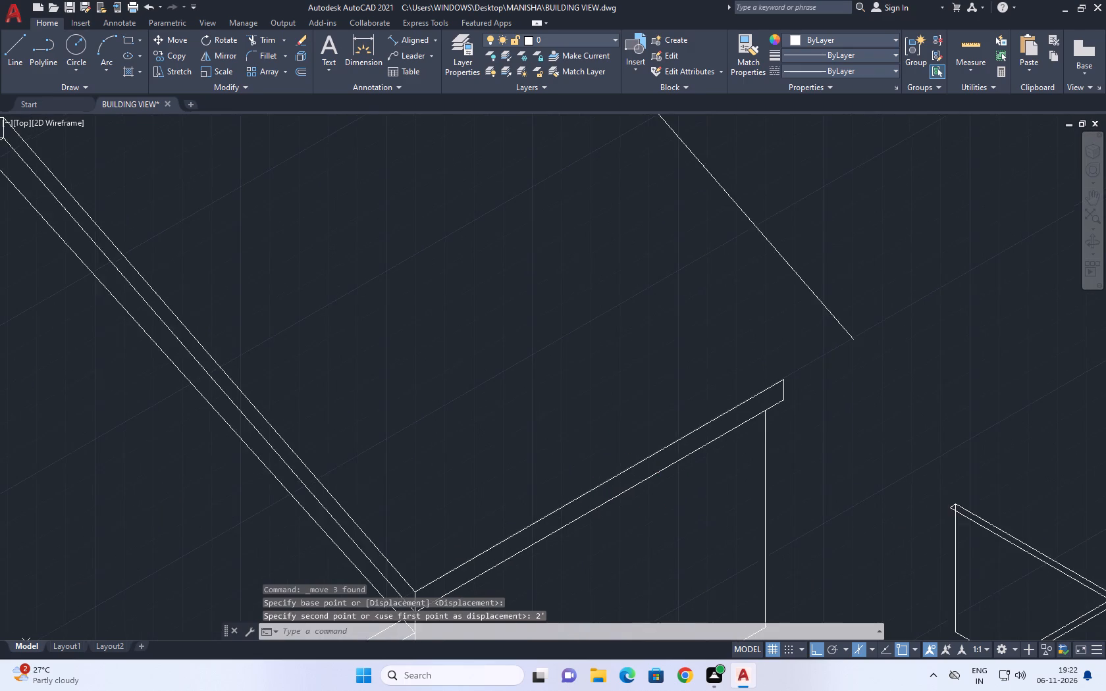
{"action": "scroll", "coordinate": [775, 435], "scroll_direction": "up", "scroll_amount": 2}
{"action": "left_click_drag", "start_coordinate": [829, 388], "coordinate": [826, 379]}
{"action": "left_click", "coordinate": [777, 258]}
{"action": "middle_click_drag", "start_coordinate": [797, 363], "coordinate": [512, 480]}
{"action": "key", "text": "s"}
{"action": "key", "text": "space"}
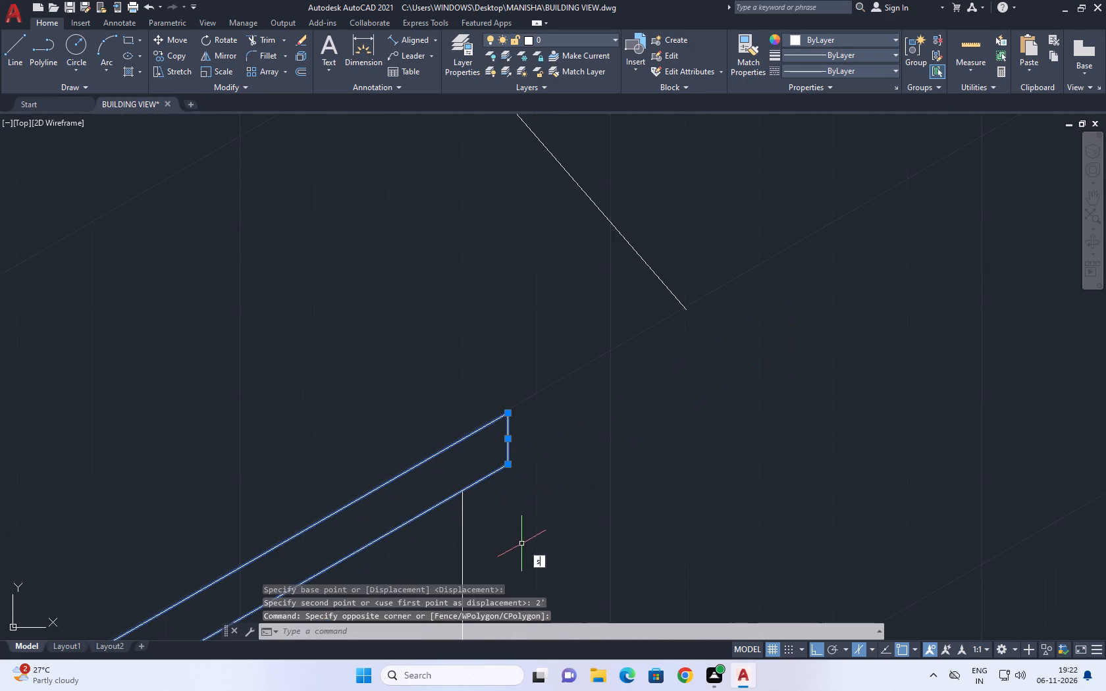
{"action": "left_click", "coordinate": [508, 413]}
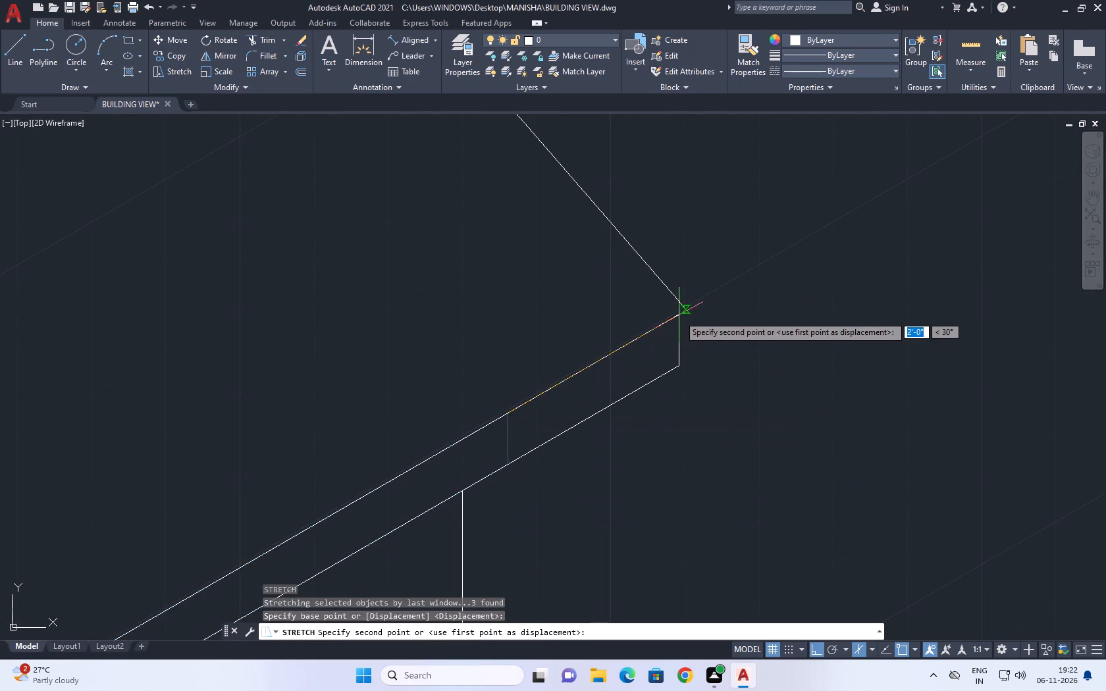
{"action": "left_click", "coordinate": [687, 312]}
Move the rear roof's front gable fascia lines outward along the 30° axis to the front end of its ridge line.
{"action": "scroll", "coordinate": [605, 401], "scroll_direction": "down", "scroll_amount": 3}
{"action": "middle_click_drag", "start_coordinate": [464, 434], "coordinate": [575, 431]}
{"action": "scroll", "coordinate": [394, 424], "scroll_direction": "down", "scroll_amount": 2}
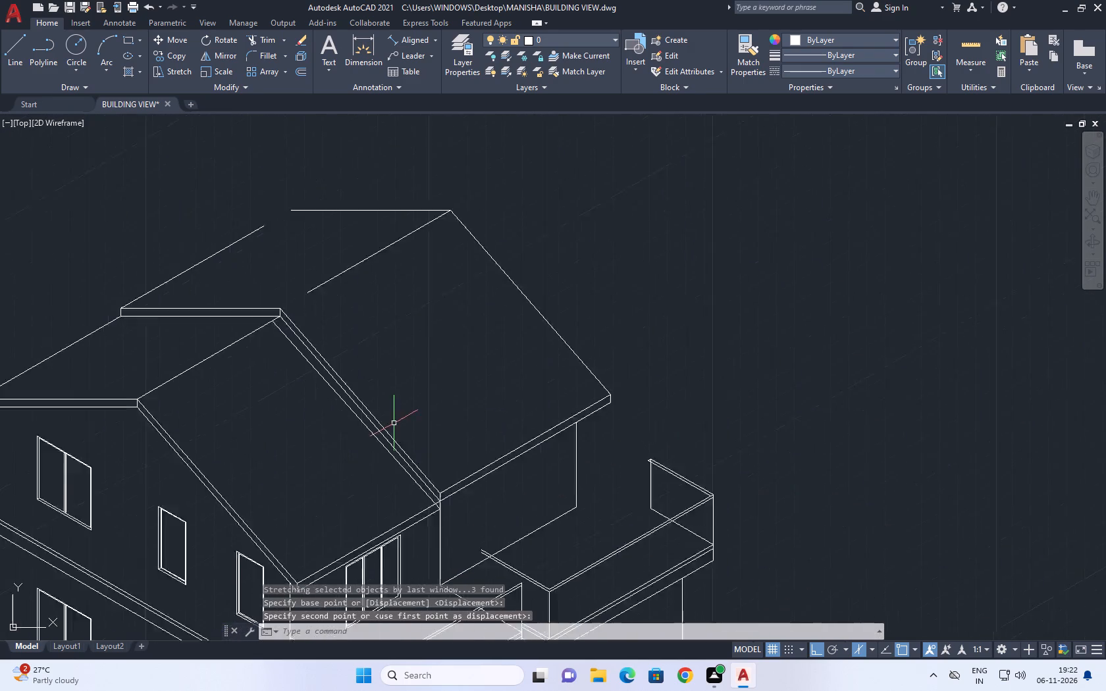
{"action": "middle_click_drag", "start_coordinate": [368, 403], "coordinate": [544, 410]}
{"action": "scroll", "coordinate": [545, 413], "scroll_direction": "up", "scroll_amount": 2}
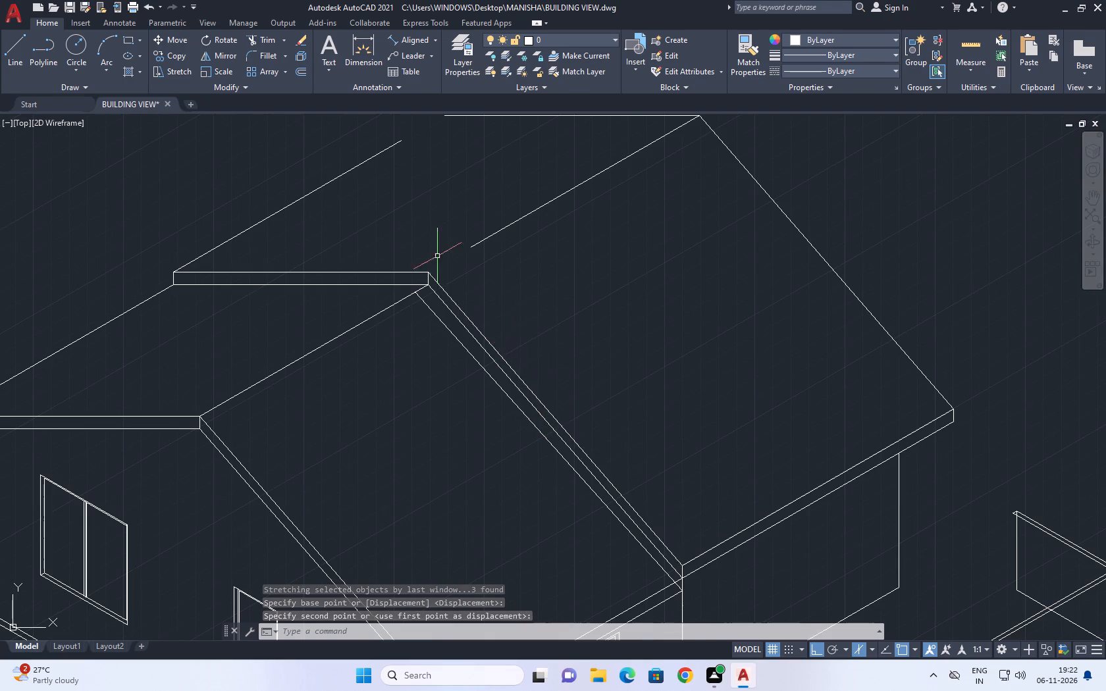
{"action": "scroll", "coordinate": [421, 245], "scroll_direction": "up", "scroll_amount": 2}
{"action": "left_click_drag", "start_coordinate": [361, 282], "coordinate": [349, 301]}
{"action": "left_click", "coordinate": [292, 363]}
{"action": "left_click_drag", "start_coordinate": [535, 374], "coordinate": [515, 384]}
{"action": "left_click_drag", "start_coordinate": [473, 415], "coordinate": [473, 425]}
{"action": "middle_click_drag", "start_coordinate": [575, 380], "coordinate": [562, 380]}
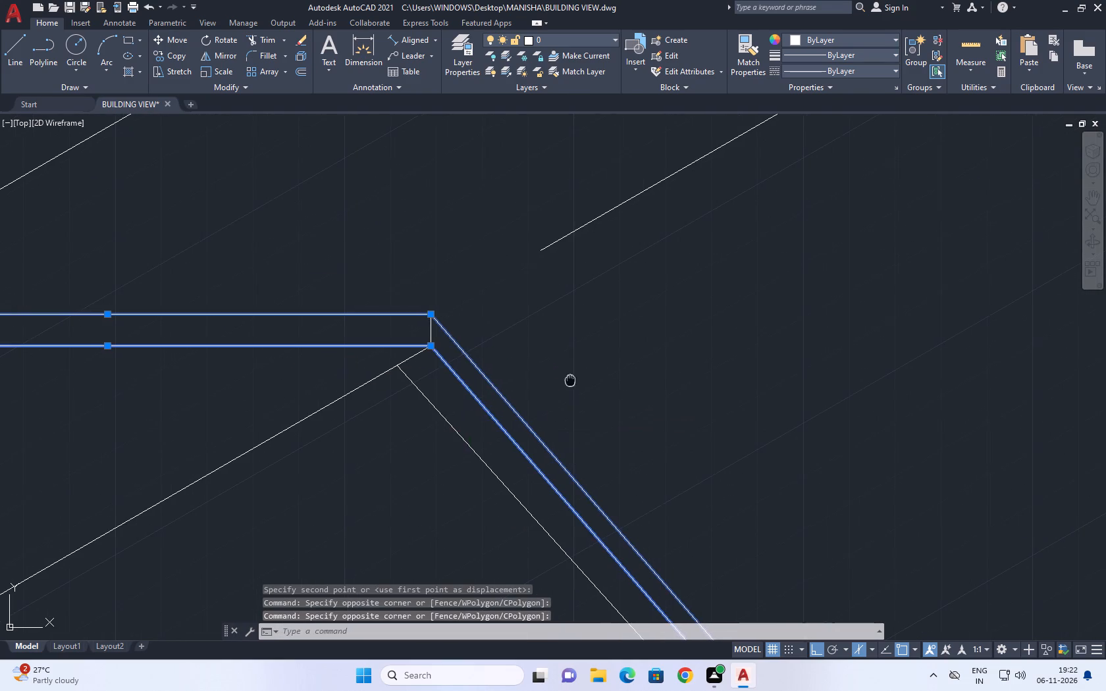
{"action": "middle_click_drag", "start_coordinate": [562, 380], "coordinate": [546, 382]}
{"action": "scroll", "coordinate": [546, 382], "scroll_direction": "down", "scroll_amount": 4}
{"action": "middle_click_drag", "start_coordinate": [567, 348], "coordinate": [488, 318]}
{"action": "scroll", "coordinate": [414, 338], "scroll_direction": "up", "scroll_amount": 2}
{"action": "left_click", "coordinate": [408, 320]}
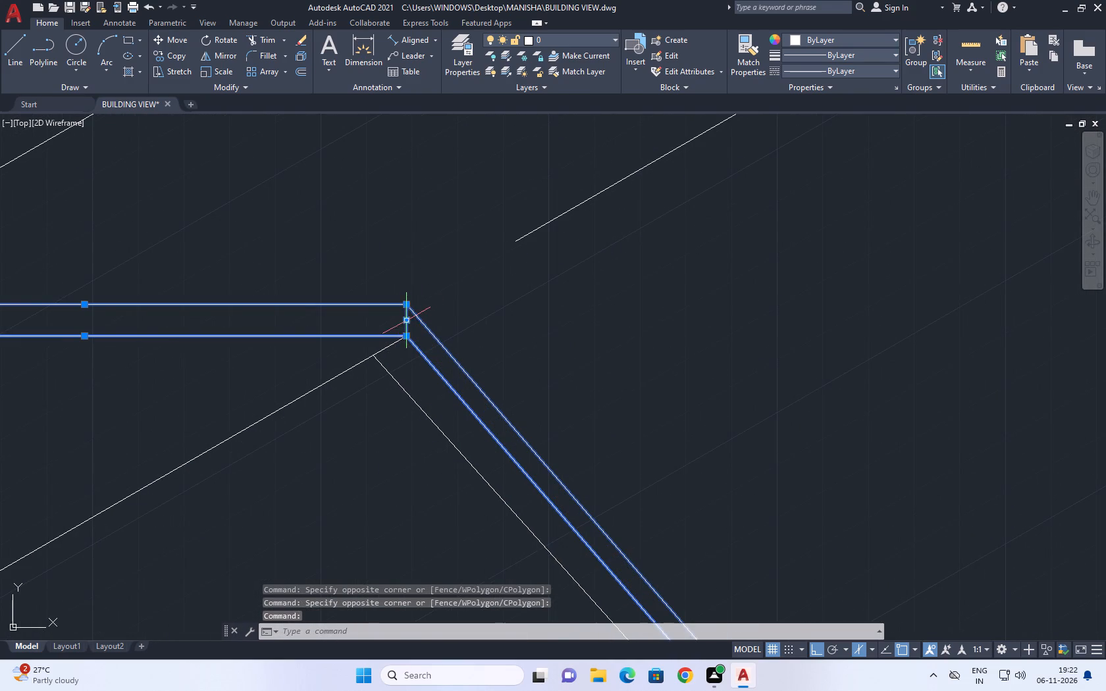
{"action": "scroll", "coordinate": [490, 299], "scroll_direction": "down", "scroll_amount": 4}
{"action": "middle_click_drag", "start_coordinate": [556, 290], "coordinate": [558, 306]}
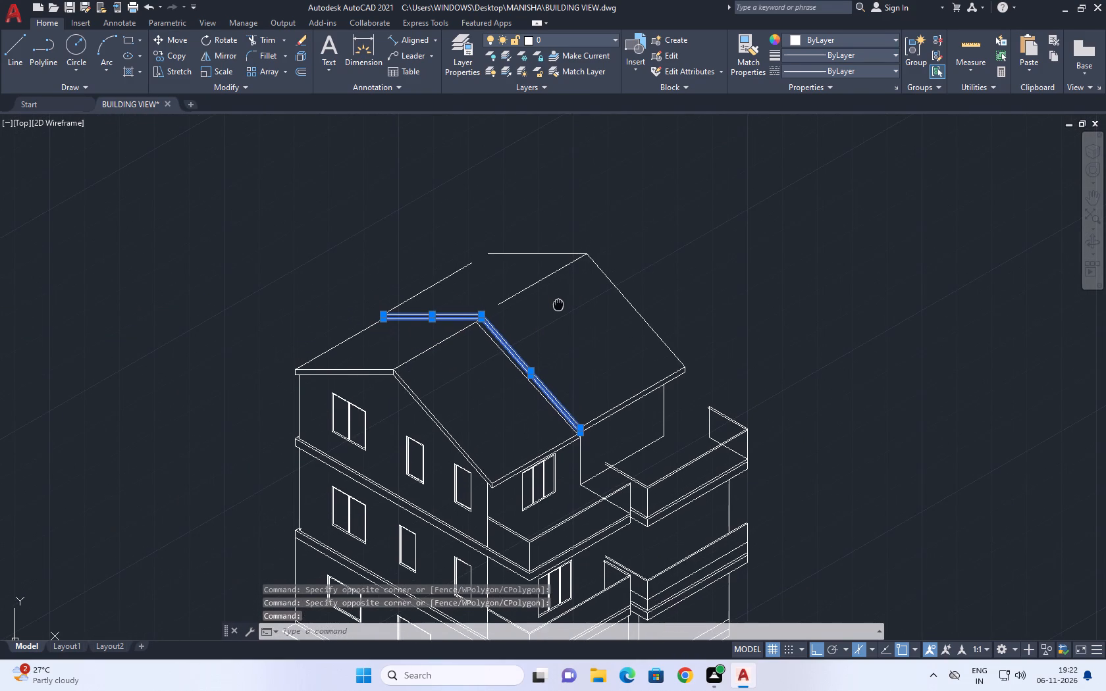
{"action": "type", "text": "m"}
{"action": "key", "text": "space"}
{"action": "scroll", "coordinate": [483, 314], "scroll_direction": "up", "scroll_amount": 1}
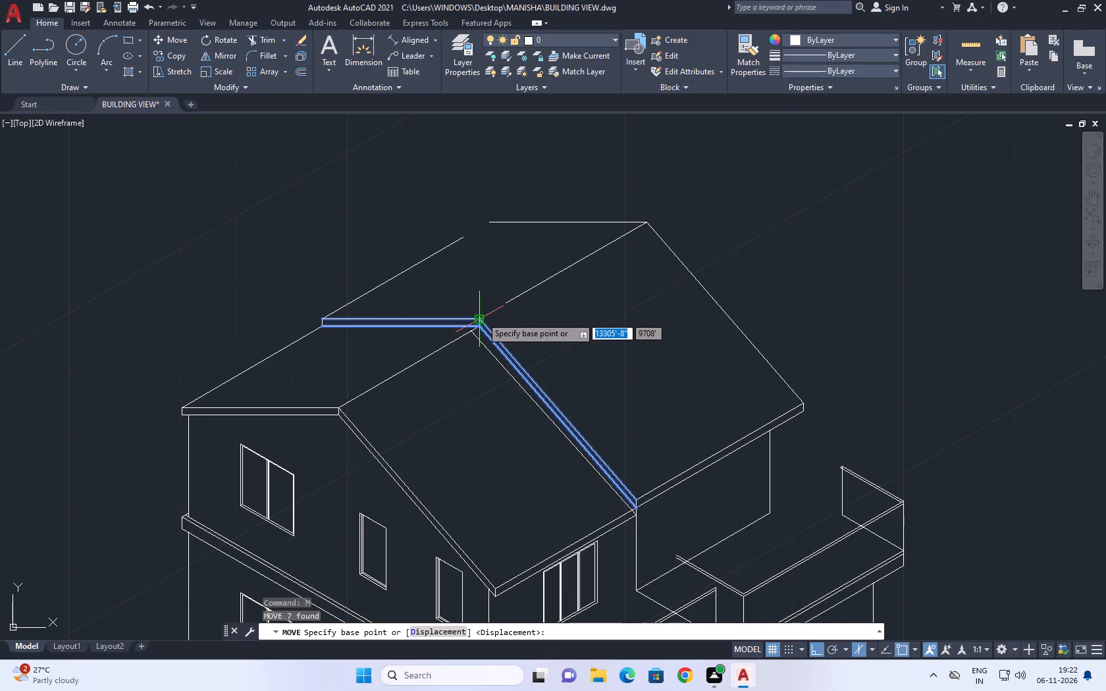
{"action": "left_click", "coordinate": [481, 317]}
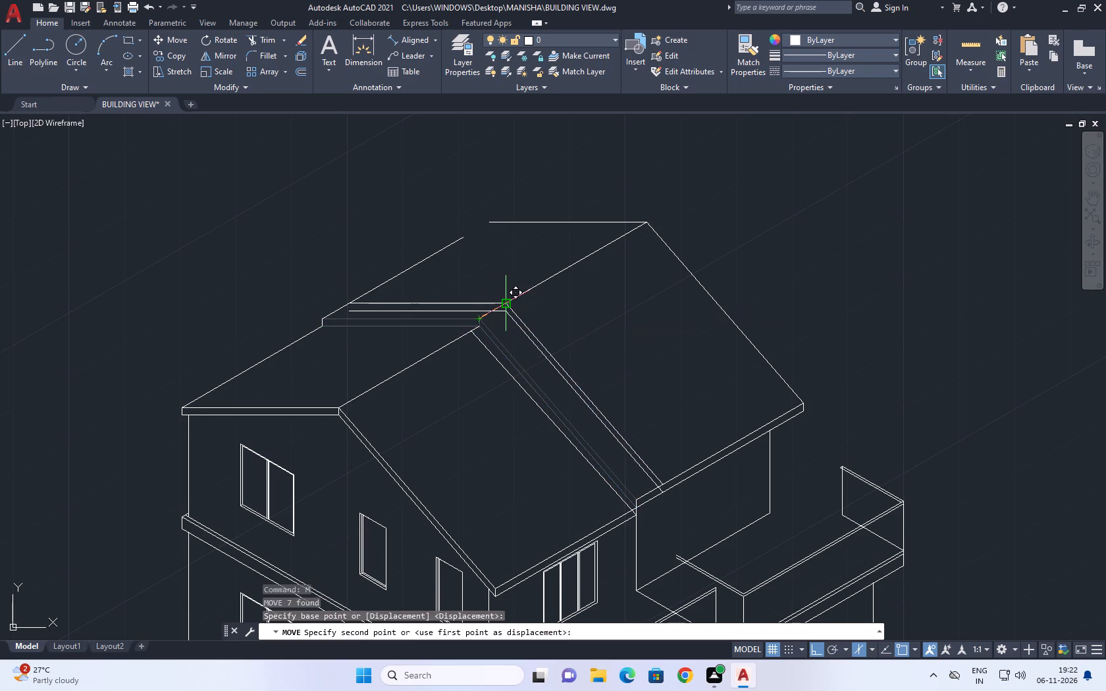
{"action": "left_click", "coordinate": [504, 301]}
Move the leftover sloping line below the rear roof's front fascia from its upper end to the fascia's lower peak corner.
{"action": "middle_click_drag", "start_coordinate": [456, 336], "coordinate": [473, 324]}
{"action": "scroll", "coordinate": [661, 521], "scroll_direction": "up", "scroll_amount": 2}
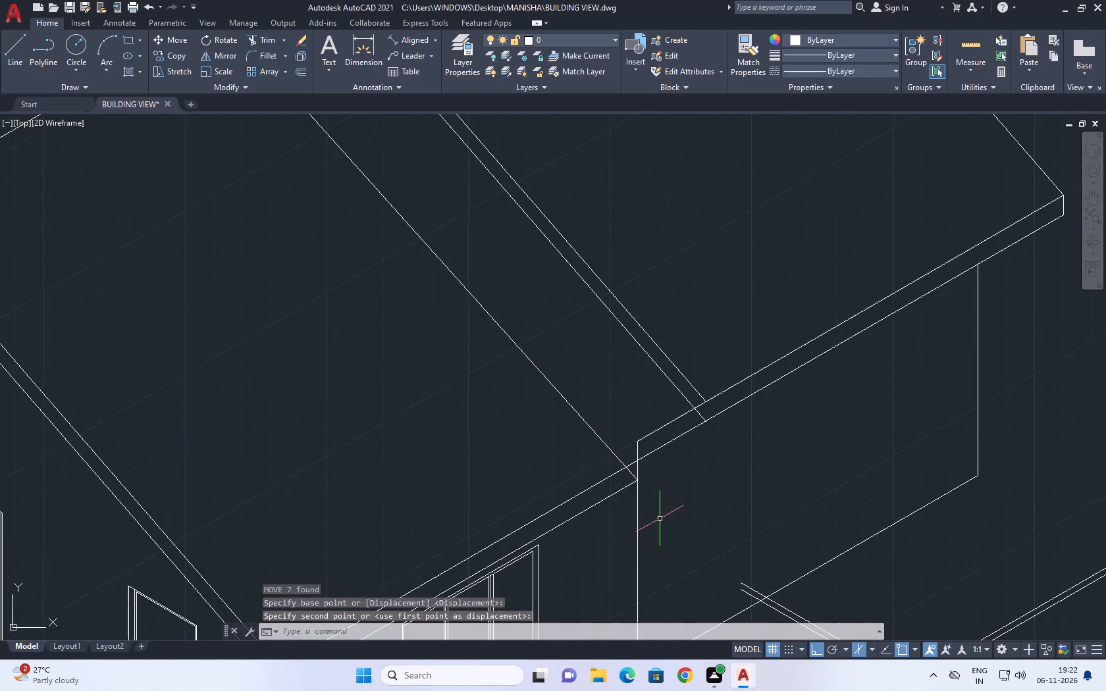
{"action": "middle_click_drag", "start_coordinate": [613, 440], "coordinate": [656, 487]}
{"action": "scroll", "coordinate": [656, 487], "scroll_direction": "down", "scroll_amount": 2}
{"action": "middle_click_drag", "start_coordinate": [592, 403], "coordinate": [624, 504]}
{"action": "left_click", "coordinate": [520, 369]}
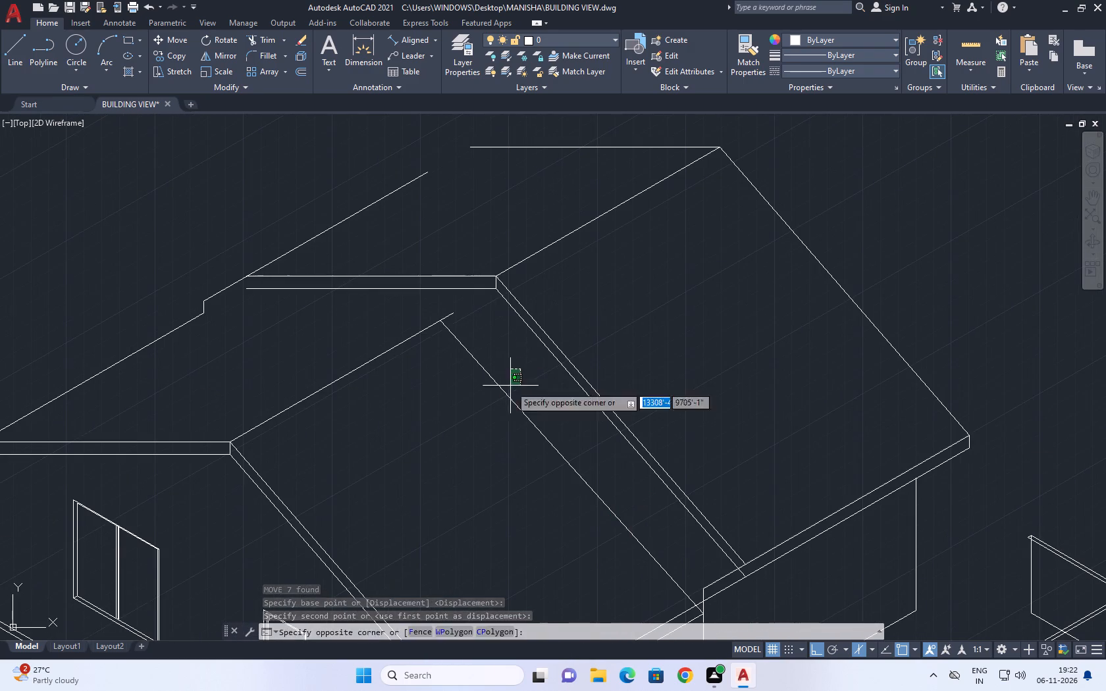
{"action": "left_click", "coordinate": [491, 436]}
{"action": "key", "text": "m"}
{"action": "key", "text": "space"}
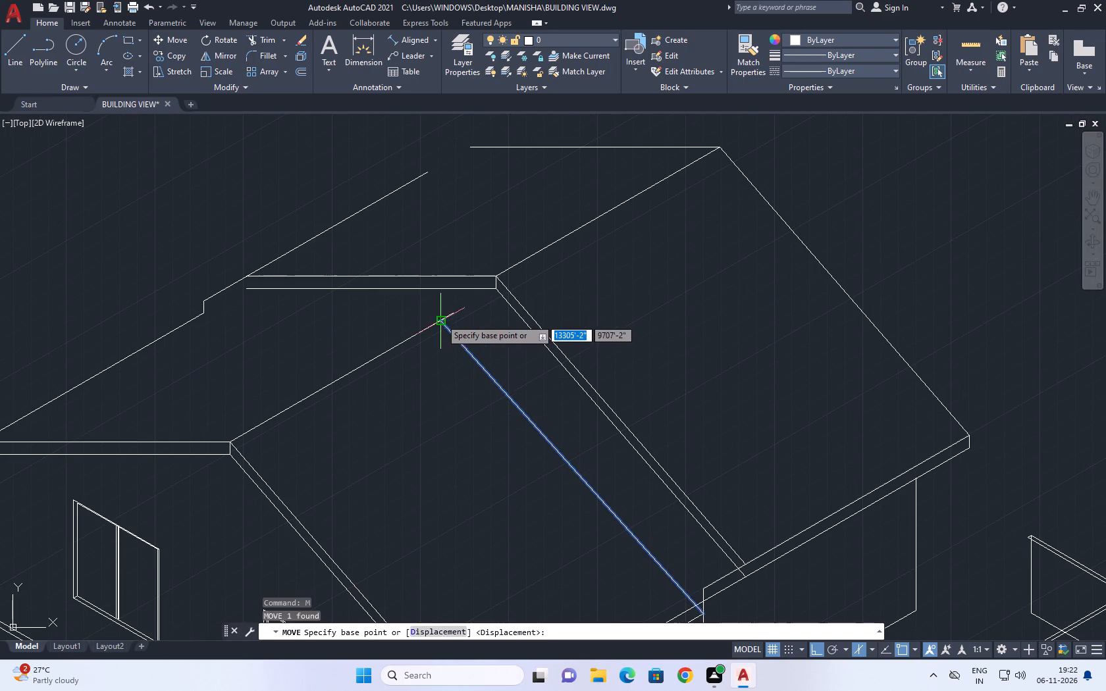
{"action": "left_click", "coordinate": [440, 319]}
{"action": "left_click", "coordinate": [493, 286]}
Delete the redundant sloping line lying between the rear roof's two front fascia lines.
{"action": "scroll", "coordinate": [740, 563], "scroll_direction": "up", "scroll_amount": 1}
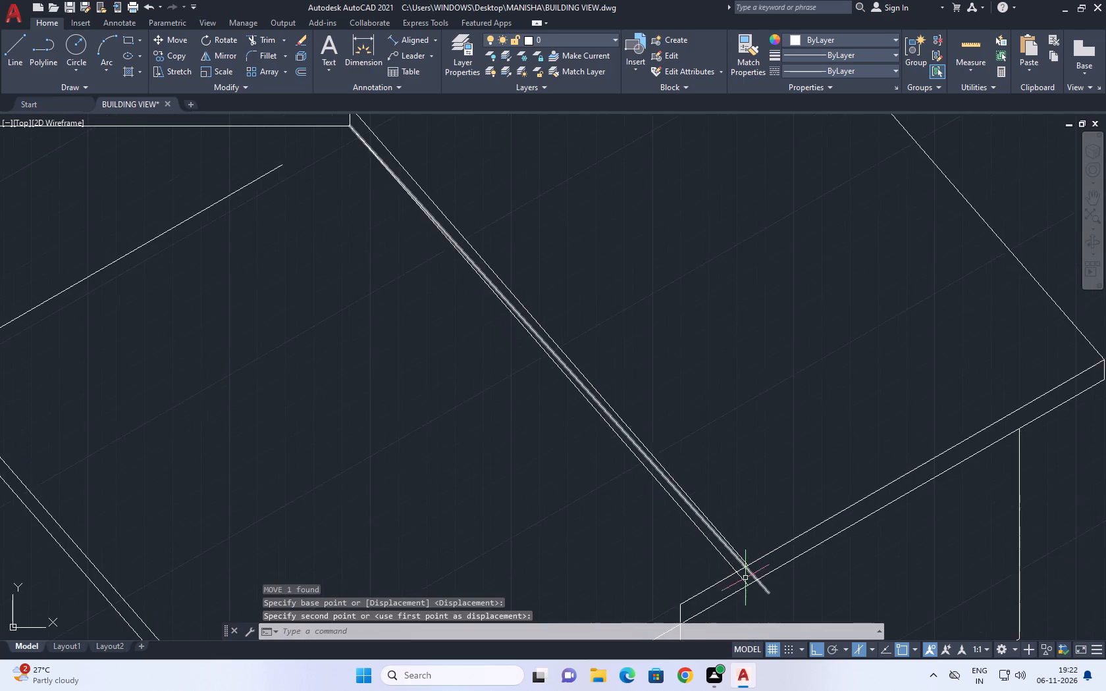
{"action": "scroll", "coordinate": [746, 579], "scroll_direction": "up", "scroll_amount": 1}
{"action": "left_click", "coordinate": [772, 588]}
{"action": "key", "text": "Delete"}
Extend the front roof's ridge line to meet the rear roof's relocated fascia.
{"action": "scroll", "coordinate": [756, 581], "scroll_direction": "down", "scroll_amount": 4}
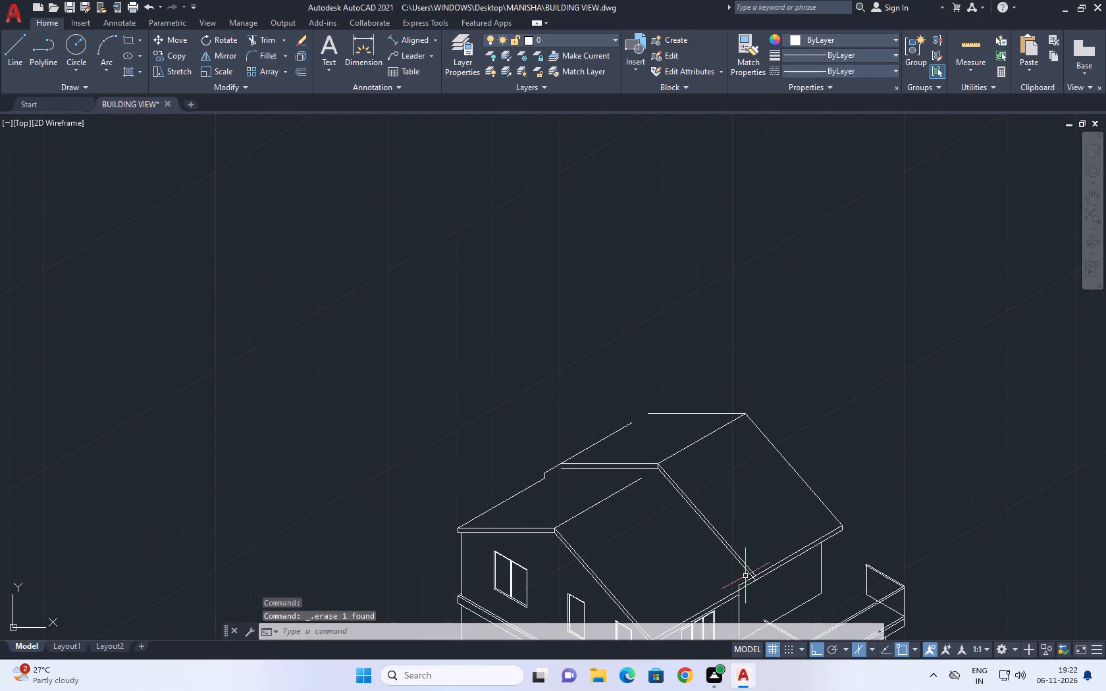
{"action": "scroll", "coordinate": [625, 488], "scroll_direction": "up", "scroll_amount": 1}
{"action": "middle_click_drag", "start_coordinate": [632, 492], "coordinate": [647, 515]}
{"action": "type", "text": "ex"}
{"action": "key", "text": "space"}
{"action": "left_click", "coordinate": [630, 506]}
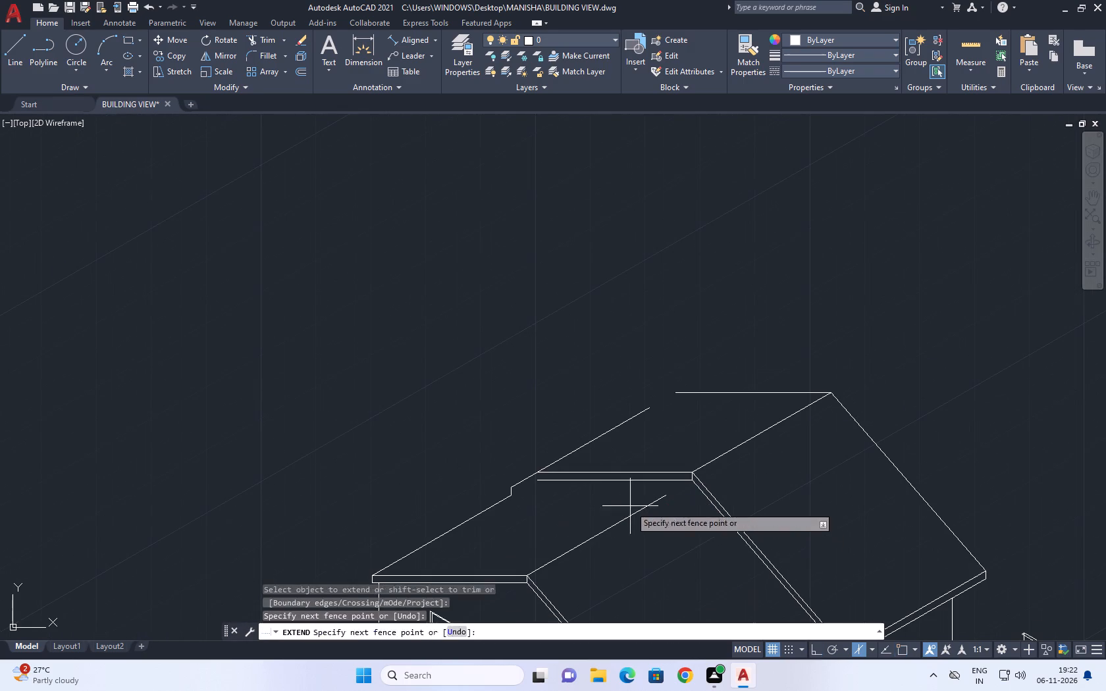
{"action": "left_click", "coordinate": [688, 511]}
{"action": "key", "text": "Escape"}
Move the fascia's short vertical end line and the rear roof's far sloping top edge to the fascia's lower far corner.
{"action": "scroll", "coordinate": [498, 501], "scroll_direction": "up", "scroll_amount": 3}
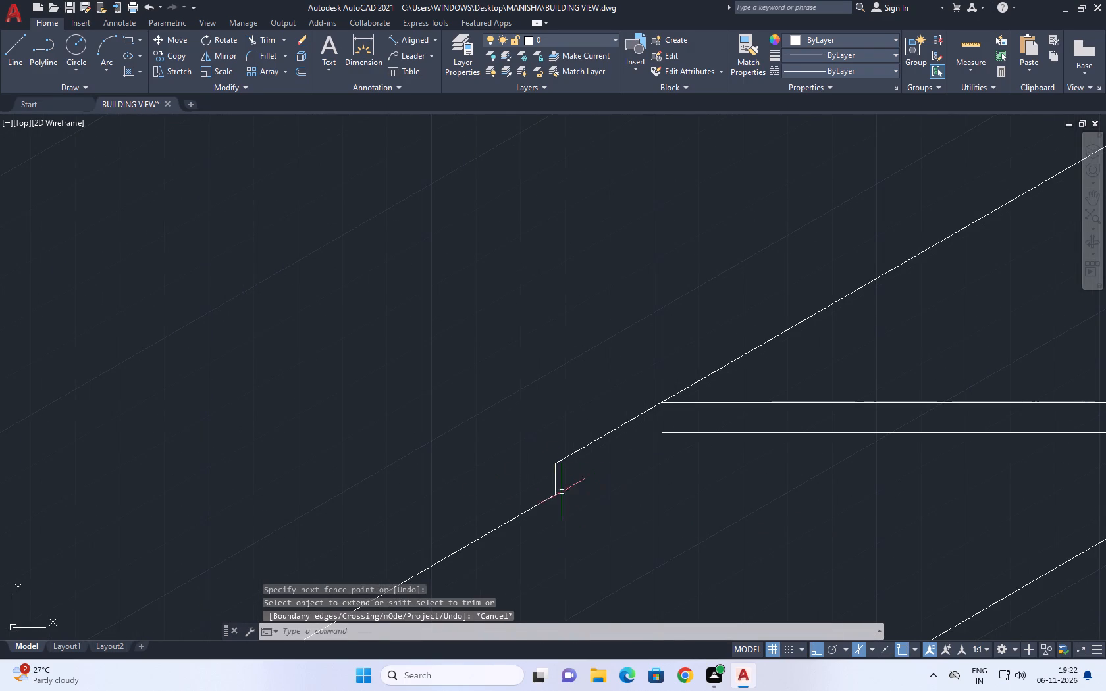
{"action": "left_click", "coordinate": [558, 476]}
{"action": "left_click", "coordinate": [539, 455]}
{"action": "type", "text": "m"}
{"action": "key", "text": "space"}
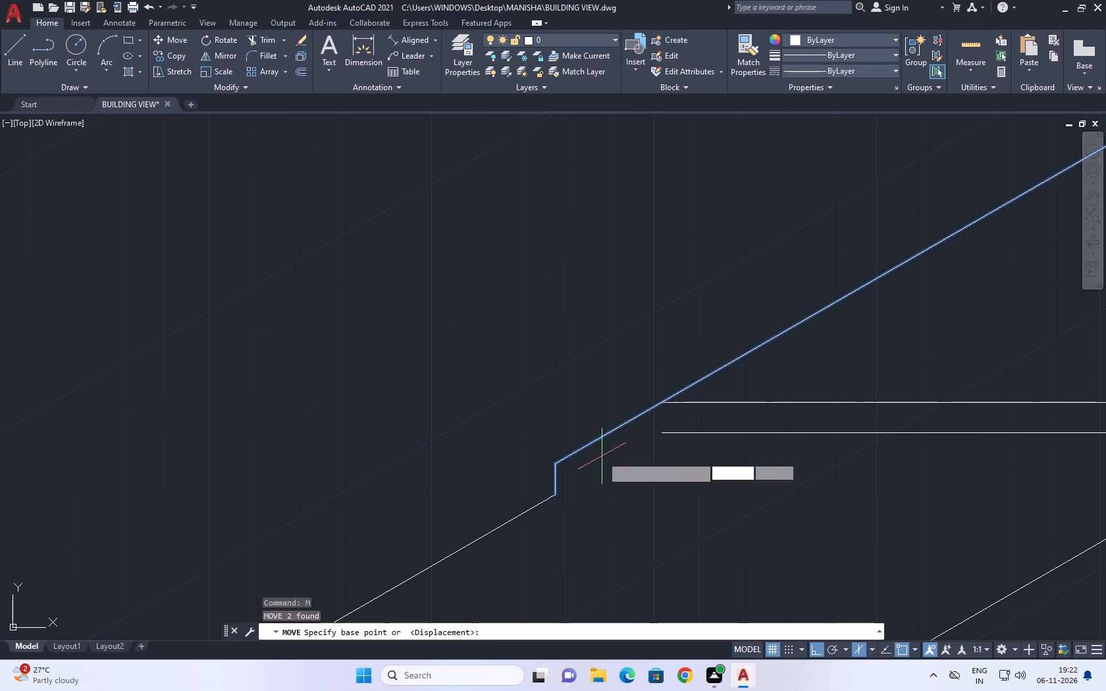
{"action": "left_click", "coordinate": [559, 493]}
{"action": "left_click", "coordinate": [661, 429]}
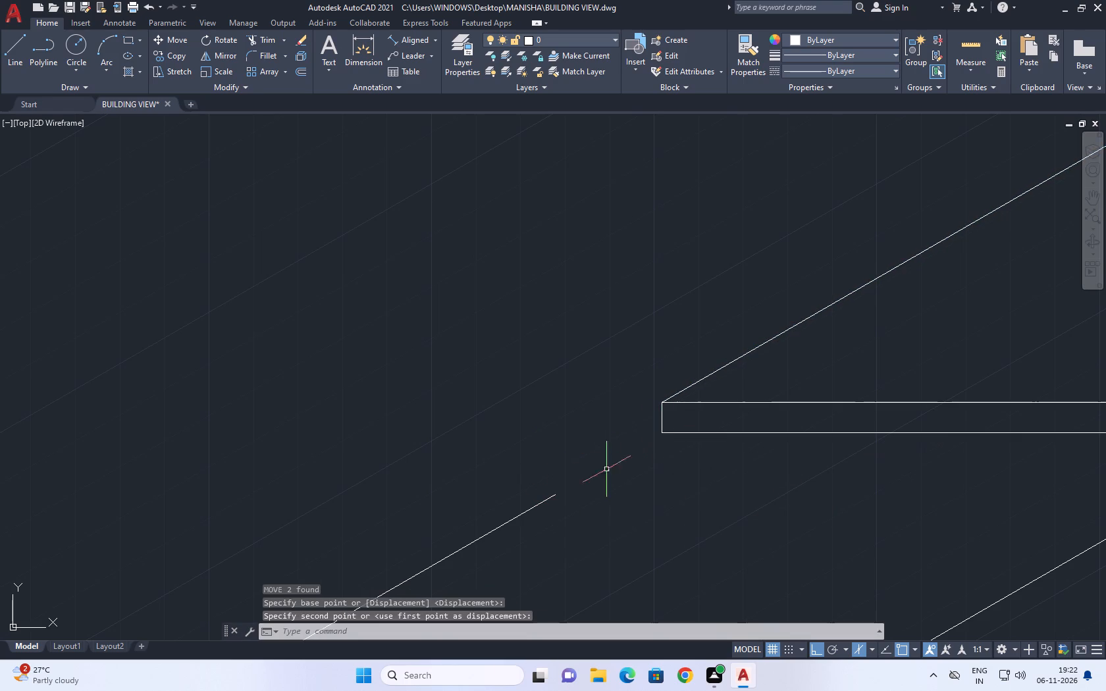
Extend the front roof's far top edge to meet the rear roof's fascia.
{"action": "type", "text": "ex"}
{"action": "key", "text": "space"}
{"action": "left_click_drag", "start_coordinate": [520, 487], "coordinate": [535, 498]}
{"action": "left_click", "coordinate": [573, 521]}
{"action": "left_click", "coordinate": [522, 500]}
{"action": "scroll", "coordinate": [620, 490], "scroll_direction": "down", "scroll_amount": 4}
{"action": "key", "text": "Escape"}
{"action": "middle_click_drag", "start_coordinate": [738, 553], "coordinate": [712, 538]}
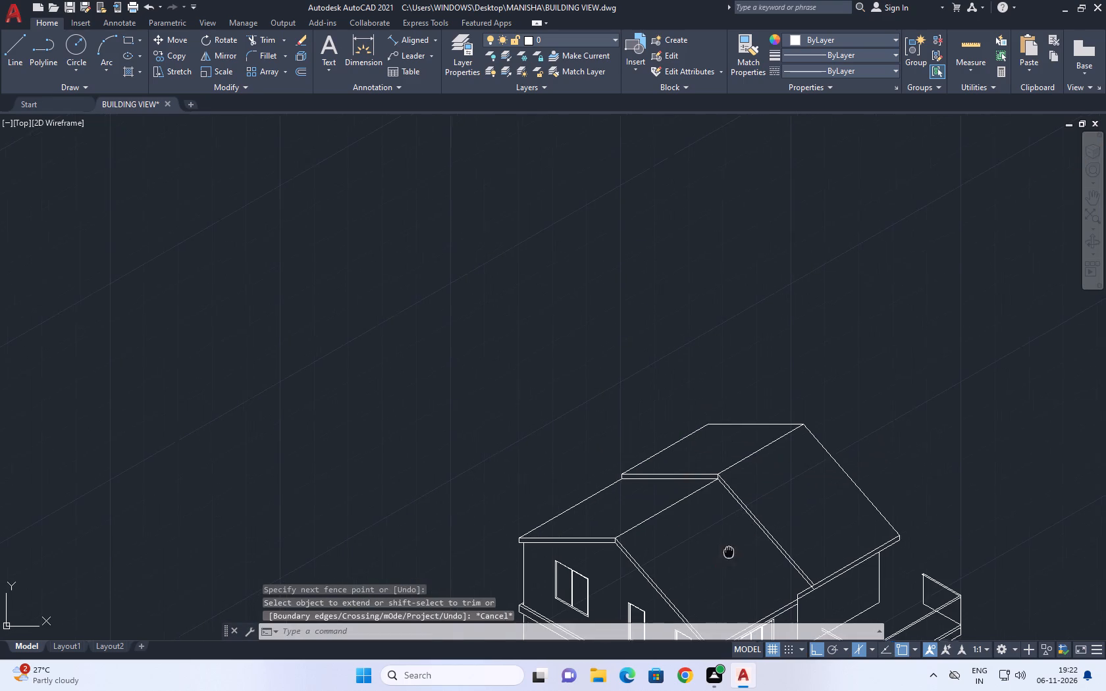
Move the rear wall's outer vertical edge along the eave's lower line to a point close to the eave's outer end.
{"action": "middle_click_drag", "start_coordinate": [712, 538], "coordinate": [619, 451]}
{"action": "scroll", "coordinate": [727, 523], "scroll_direction": "up", "scroll_amount": 2}
{"action": "middle_click_drag", "start_coordinate": [717, 449], "coordinate": [636, 455]}
{"action": "scroll", "coordinate": [729, 453], "scroll_direction": "down", "scroll_amount": 2}
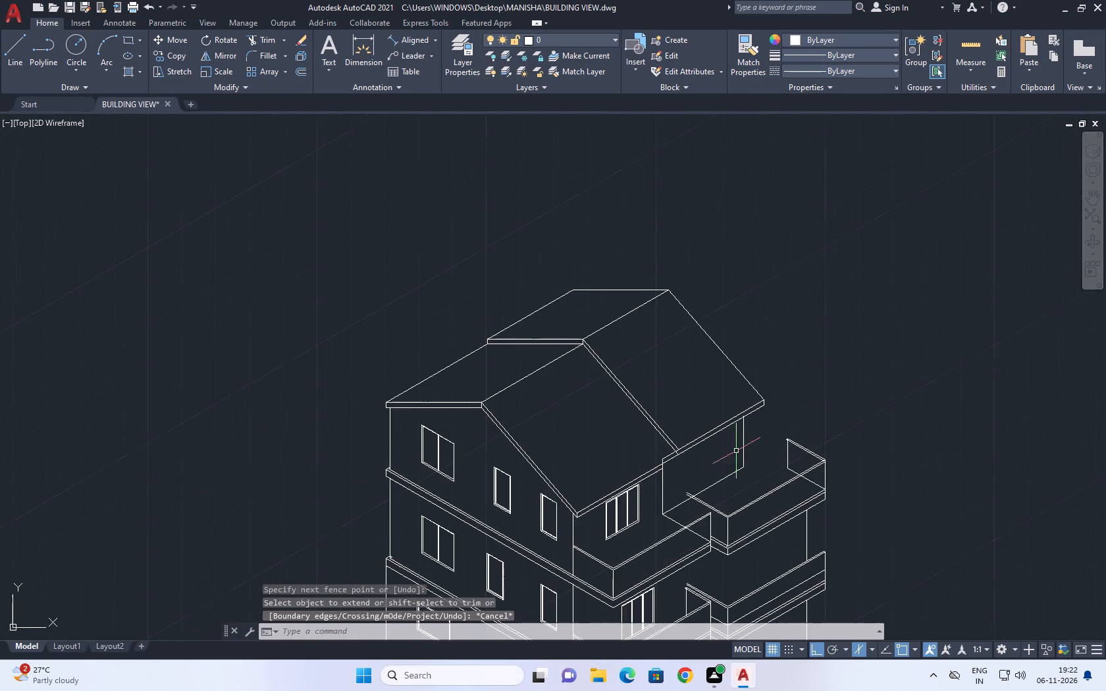
{"action": "middle_click_drag", "start_coordinate": [775, 438], "coordinate": [677, 438]}
{"action": "scroll", "coordinate": [667, 438], "scroll_direction": "up", "scroll_amount": 2}
{"action": "left_click_drag", "start_coordinate": [653, 437], "coordinate": [627, 442]}
{"action": "left_click_drag", "start_coordinate": [594, 448], "coordinate": [575, 461]}
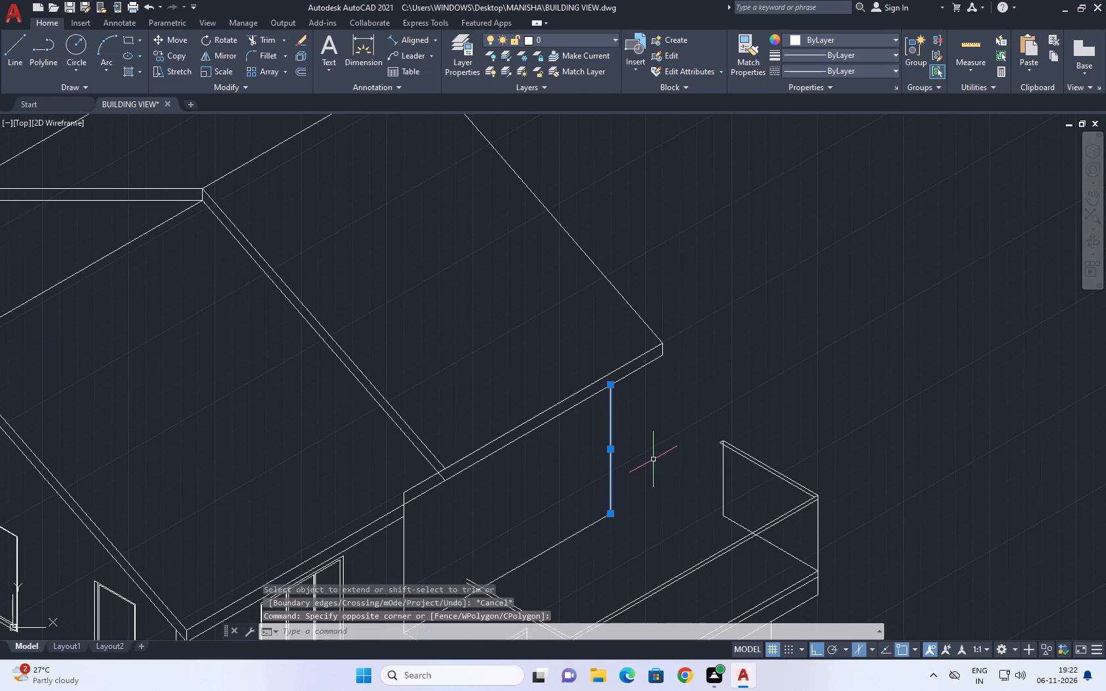
{"action": "key", "text": "m"}
{"action": "key", "text": "space"}
{"action": "left_click", "coordinate": [609, 386]}
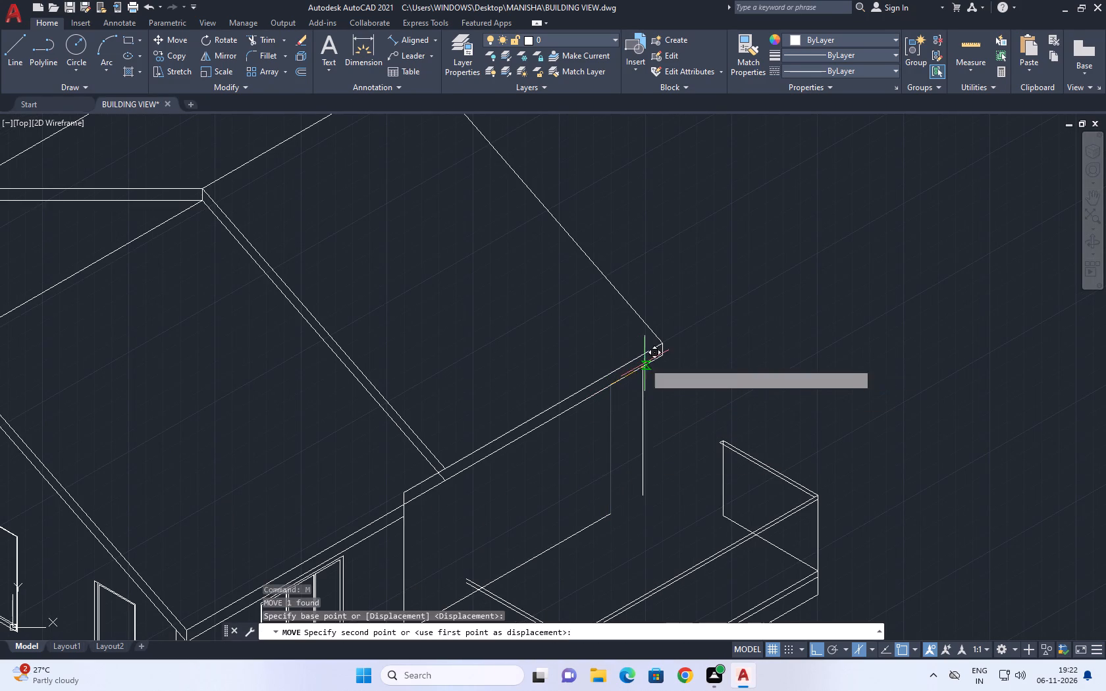
{"action": "left_click", "coordinate": [655, 365]}
Draw a vertical line down from the crossing of the rear wall's base line and the terrace railing to below the floor edge.
{"action": "middle_click_drag", "start_coordinate": [623, 505], "coordinate": [645, 390]}
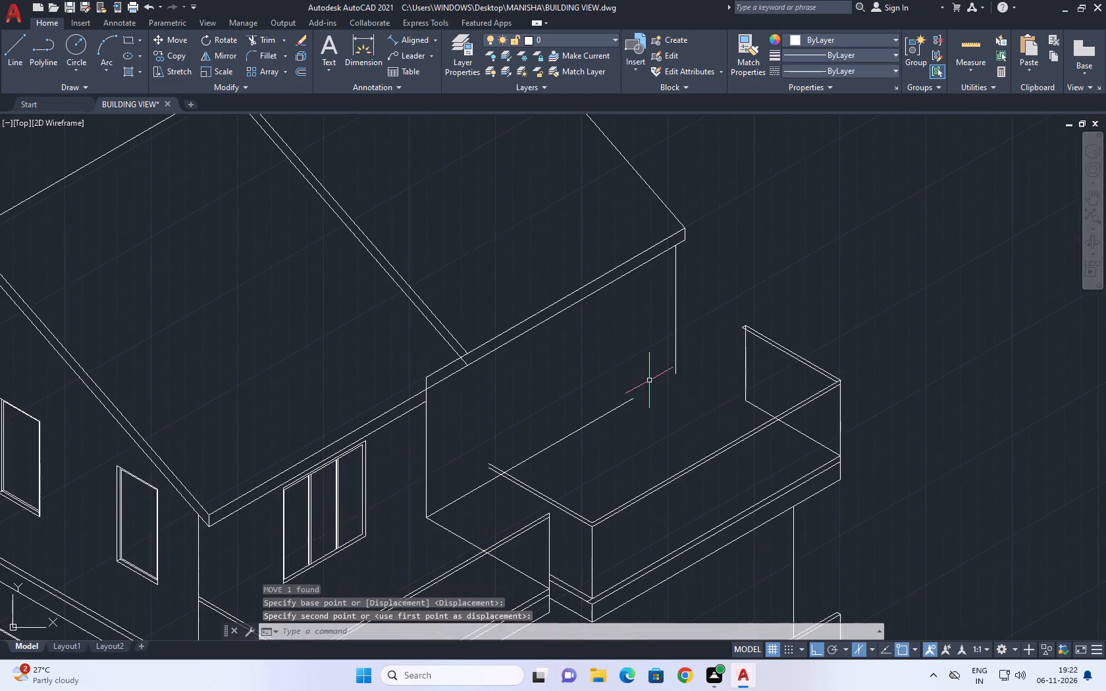
{"action": "middle_click_drag", "start_coordinate": [508, 453], "coordinate": [655, 356]}
{"action": "type", "text": "l"}
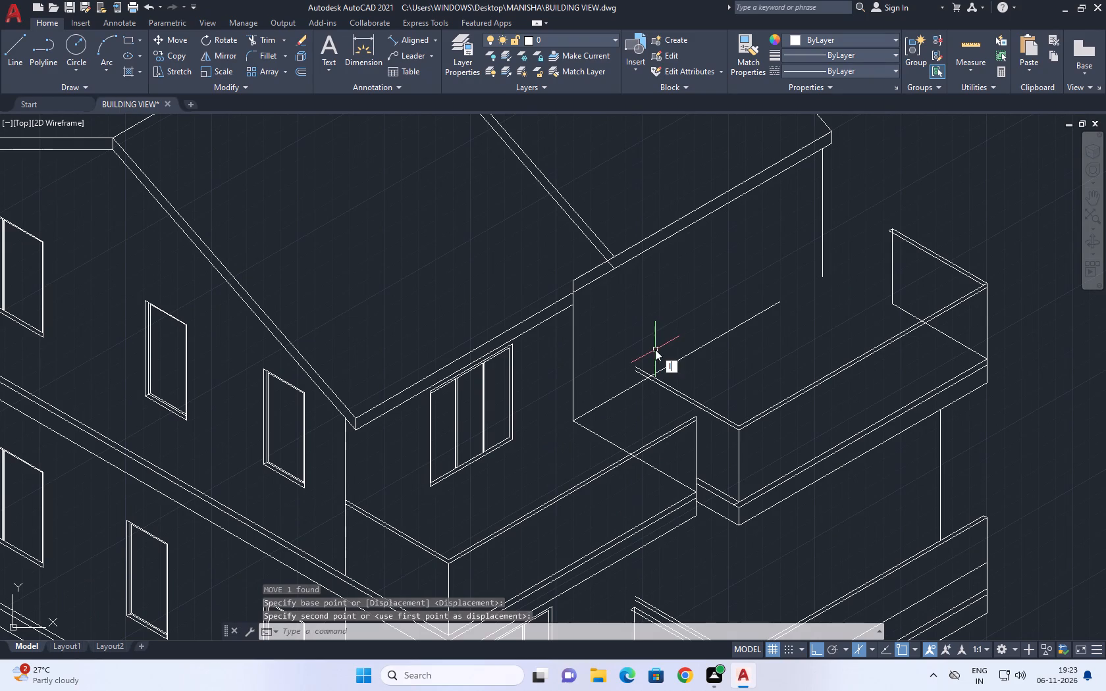
{"action": "key", "text": "space"}
{"action": "scroll", "coordinate": [645, 399], "scroll_direction": "up", "scroll_amount": 1}
{"action": "left_click", "coordinate": [656, 361]}
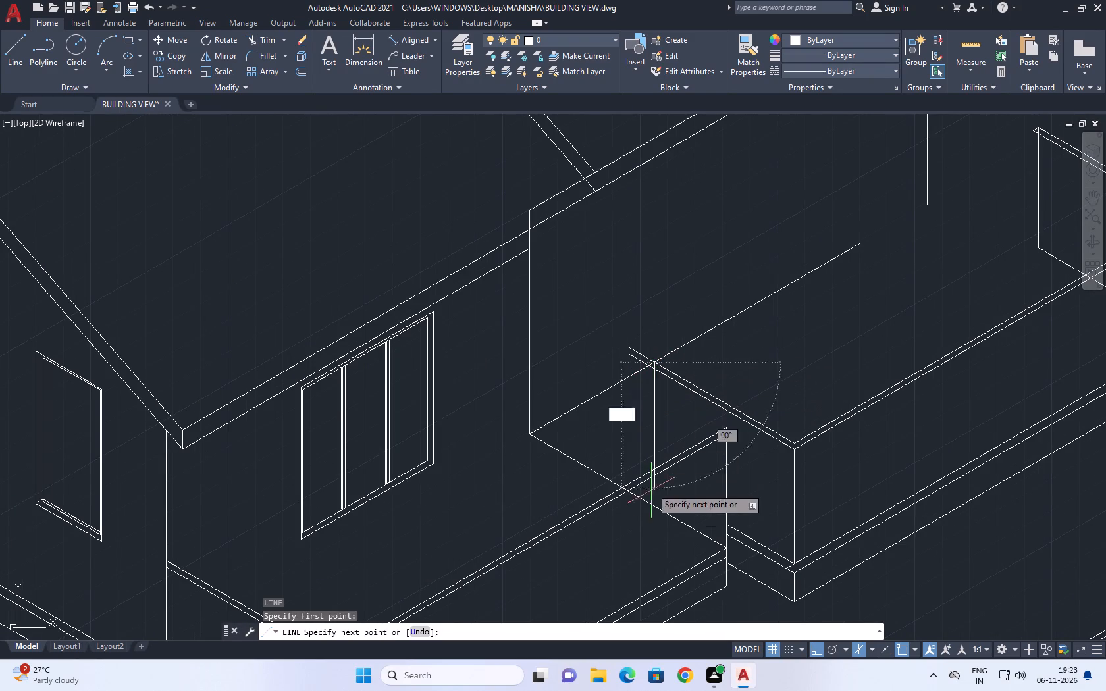
{"action": "left_click", "coordinate": [643, 532]}
{"action": "key", "text": "space"}
Trim the inner part of the rear wall's base line and the railing ends that overrun their crossing.
{"action": "type", "text": "tr"}
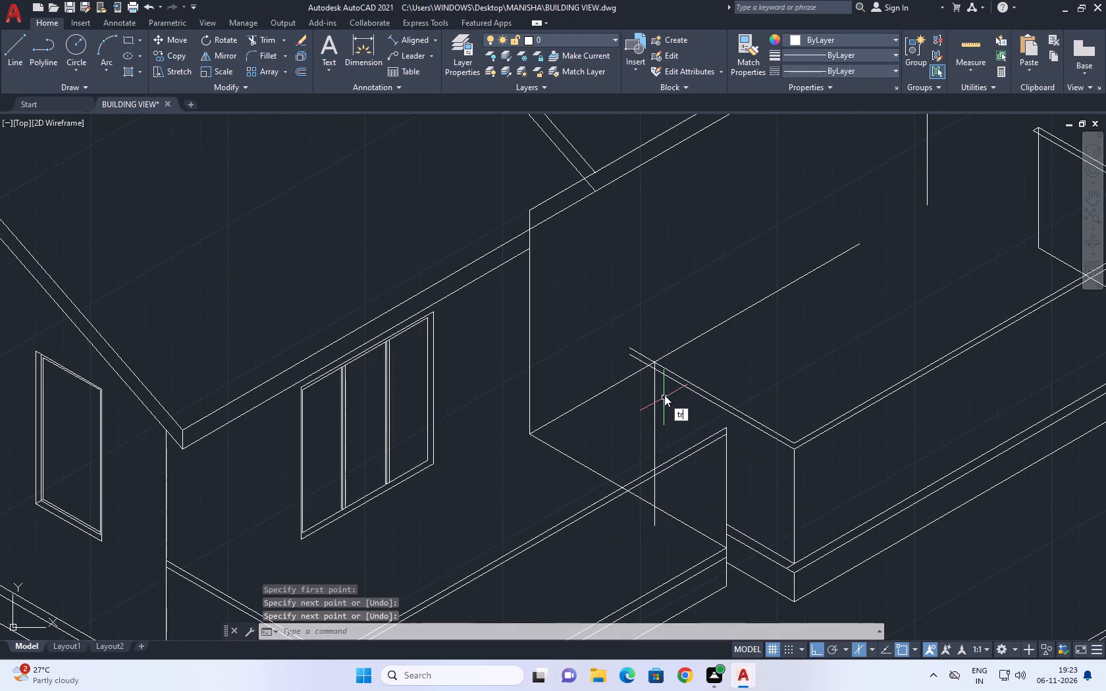
{"action": "key", "text": "space"}
{"action": "scroll", "coordinate": [639, 367], "scroll_direction": "up", "scroll_amount": 2}
{"action": "left_click", "coordinate": [665, 321]}
{"action": "left_click_drag", "start_coordinate": [607, 363], "coordinate": [602, 369]}
{"action": "left_click", "coordinate": [591, 401]}
{"action": "scroll", "coordinate": [653, 393], "scroll_direction": "up", "scroll_amount": 1}
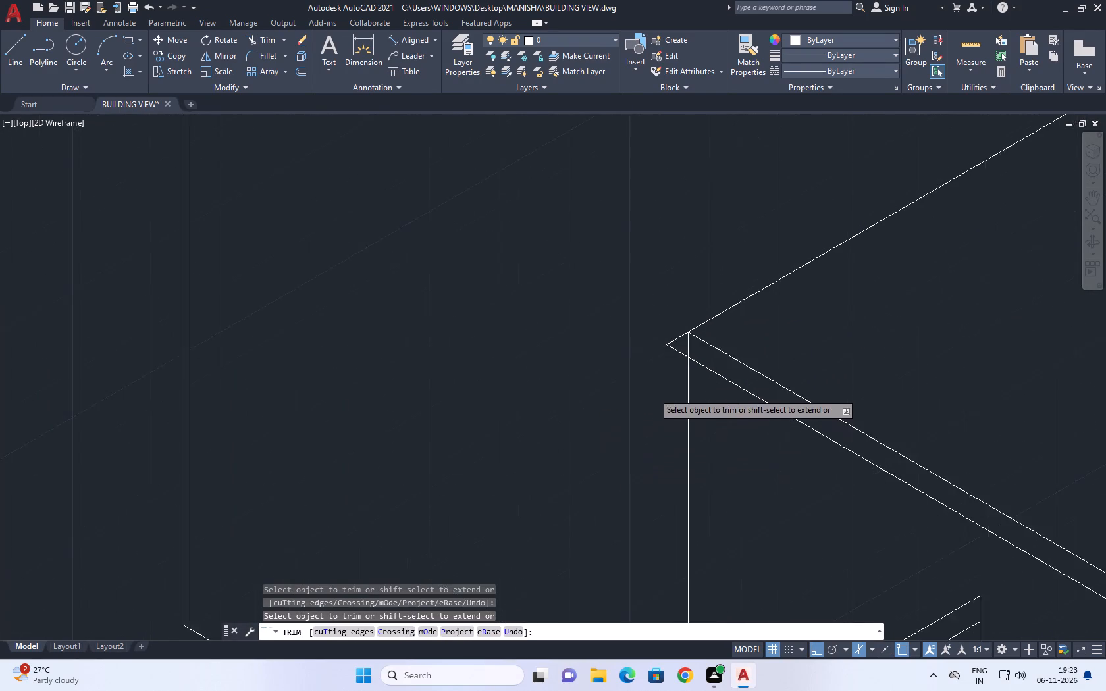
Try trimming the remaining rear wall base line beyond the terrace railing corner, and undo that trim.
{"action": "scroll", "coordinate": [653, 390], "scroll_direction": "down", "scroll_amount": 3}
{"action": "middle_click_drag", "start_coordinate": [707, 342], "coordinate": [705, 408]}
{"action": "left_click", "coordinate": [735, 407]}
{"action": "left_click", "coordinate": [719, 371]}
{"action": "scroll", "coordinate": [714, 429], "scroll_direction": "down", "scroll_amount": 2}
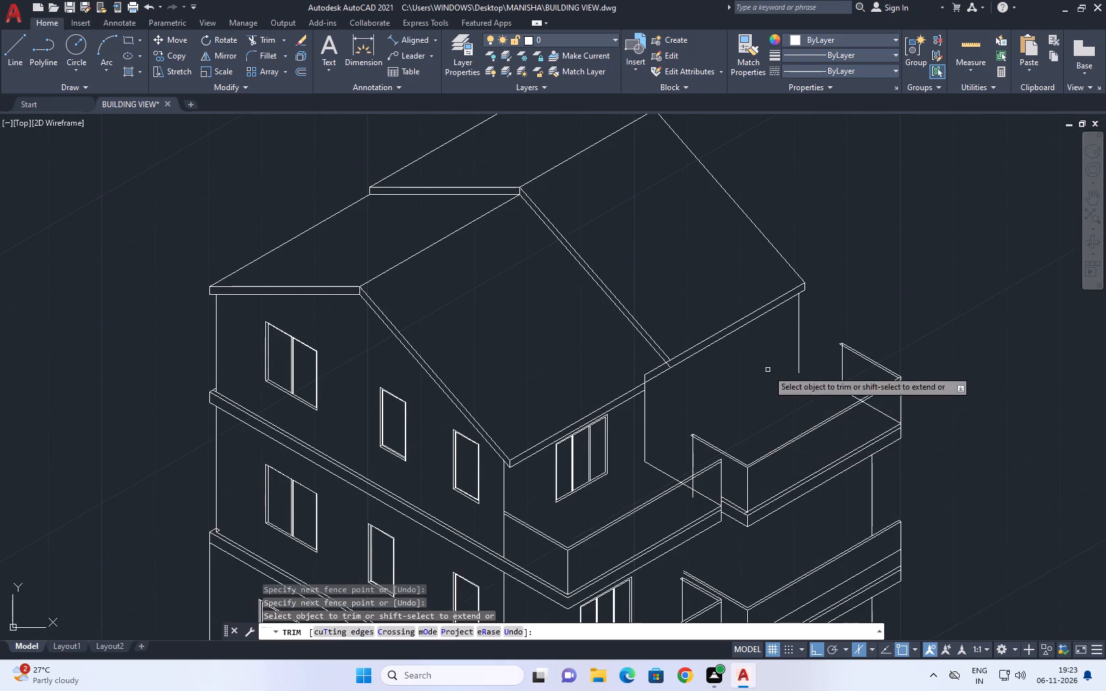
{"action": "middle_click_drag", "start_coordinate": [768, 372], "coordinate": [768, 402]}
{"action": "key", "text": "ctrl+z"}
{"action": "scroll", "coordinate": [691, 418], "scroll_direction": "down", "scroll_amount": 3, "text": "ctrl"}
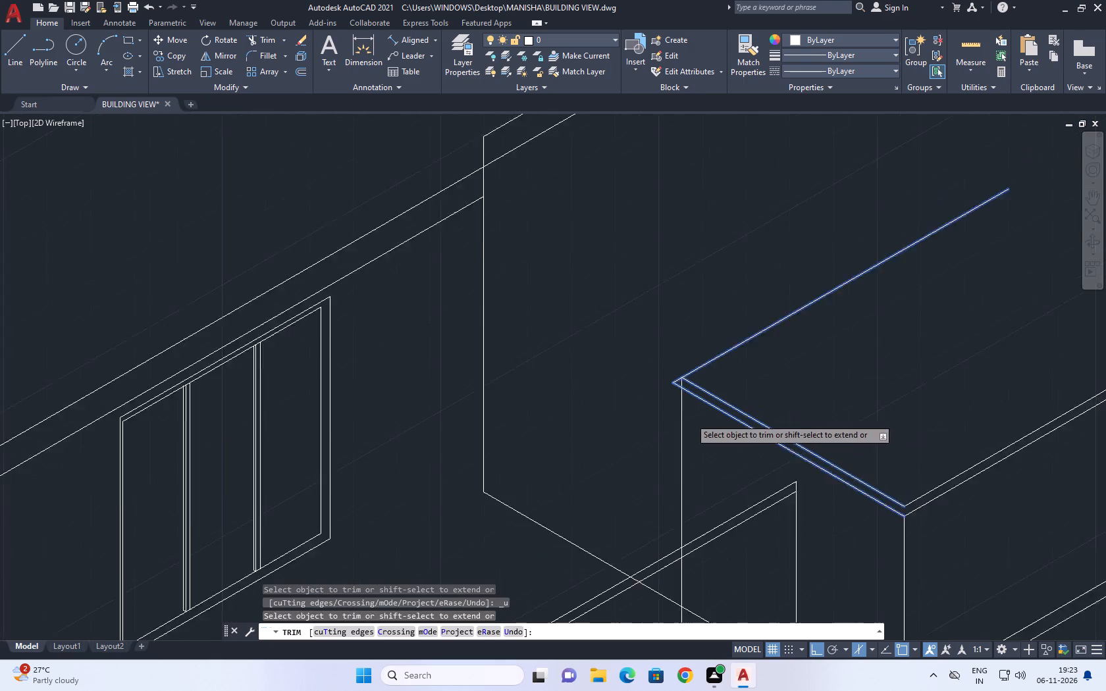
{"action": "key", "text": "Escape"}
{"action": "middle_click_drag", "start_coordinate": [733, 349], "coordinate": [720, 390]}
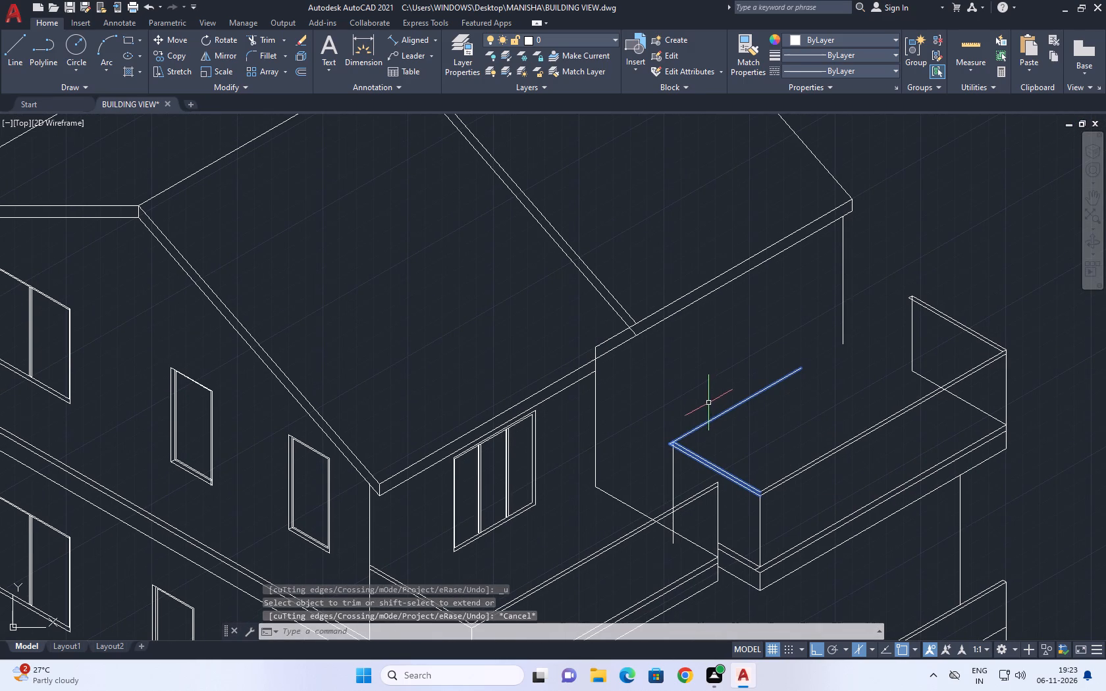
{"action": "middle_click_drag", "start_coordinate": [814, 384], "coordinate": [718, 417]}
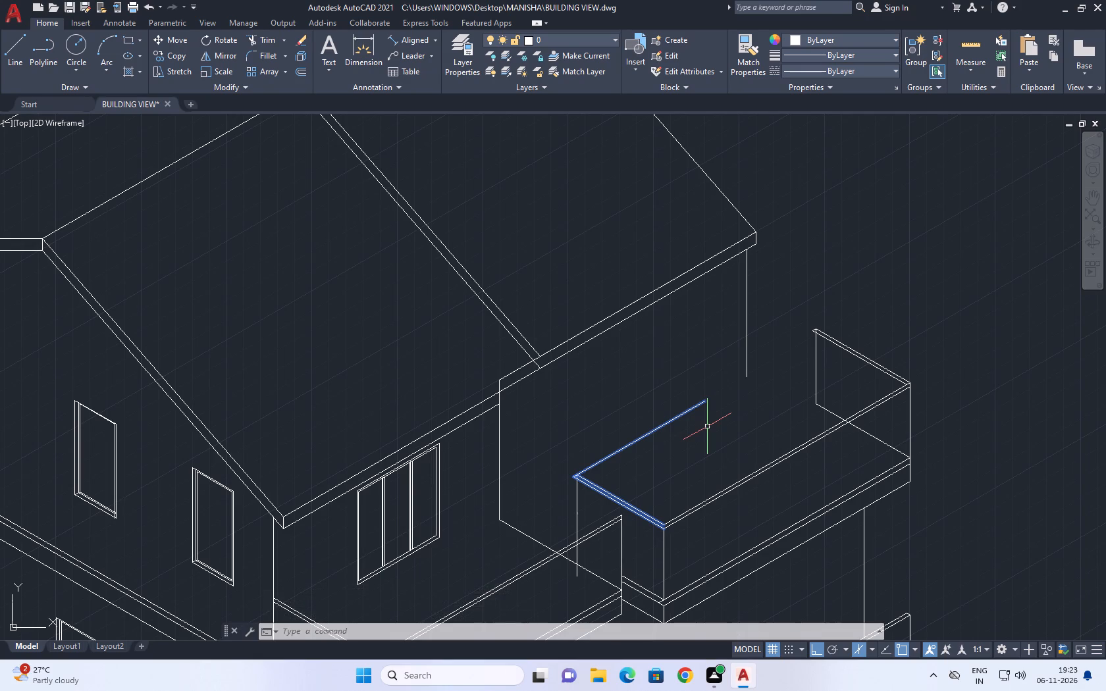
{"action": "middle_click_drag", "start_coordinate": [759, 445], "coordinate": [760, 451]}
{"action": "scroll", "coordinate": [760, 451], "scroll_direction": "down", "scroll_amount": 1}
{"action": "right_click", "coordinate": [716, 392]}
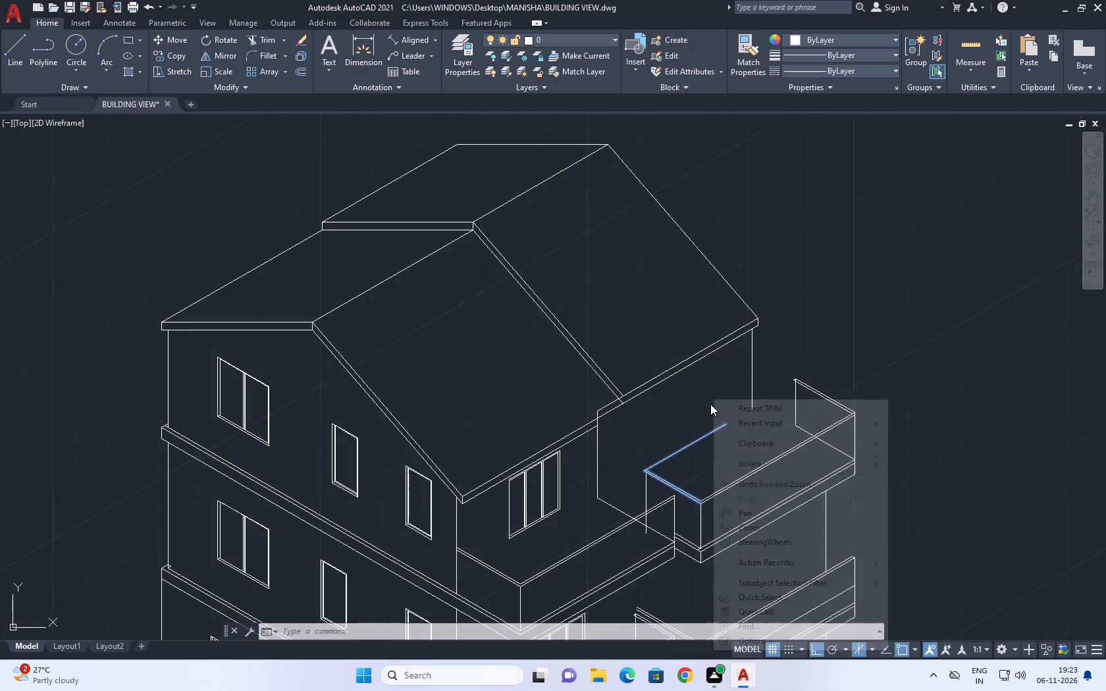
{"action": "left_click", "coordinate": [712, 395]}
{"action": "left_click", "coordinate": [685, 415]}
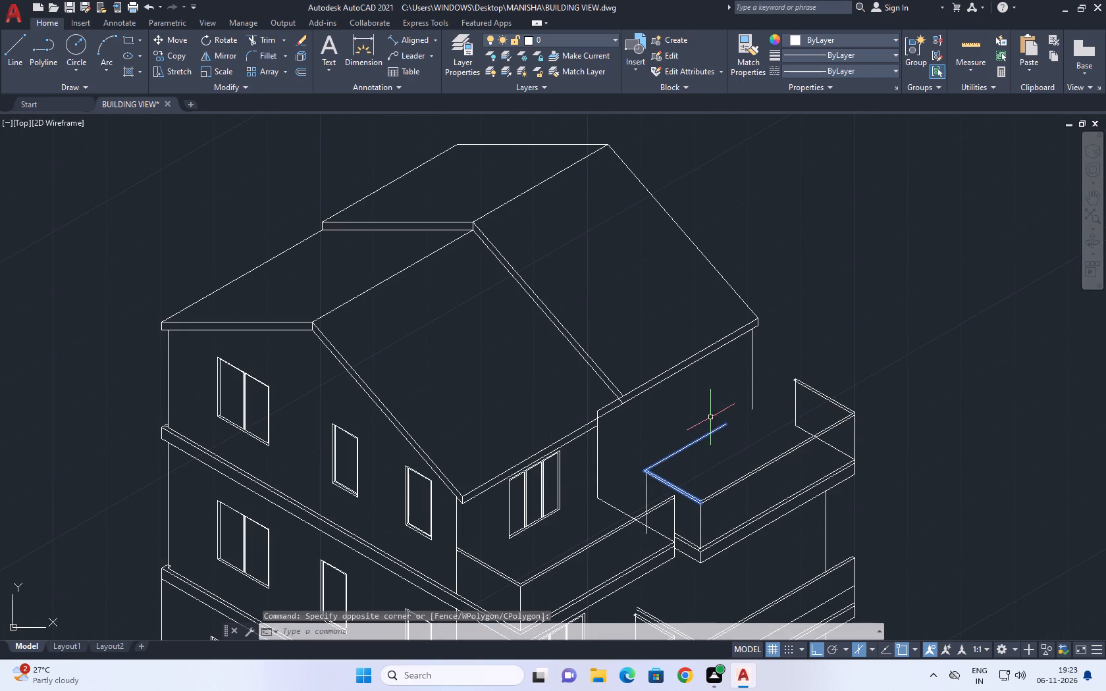
Fillet the rear wall's base line with its outer vertical edge to close the corner.
{"action": "left_click", "coordinate": [257, 60]}
{"action": "left_click", "coordinate": [691, 446]}
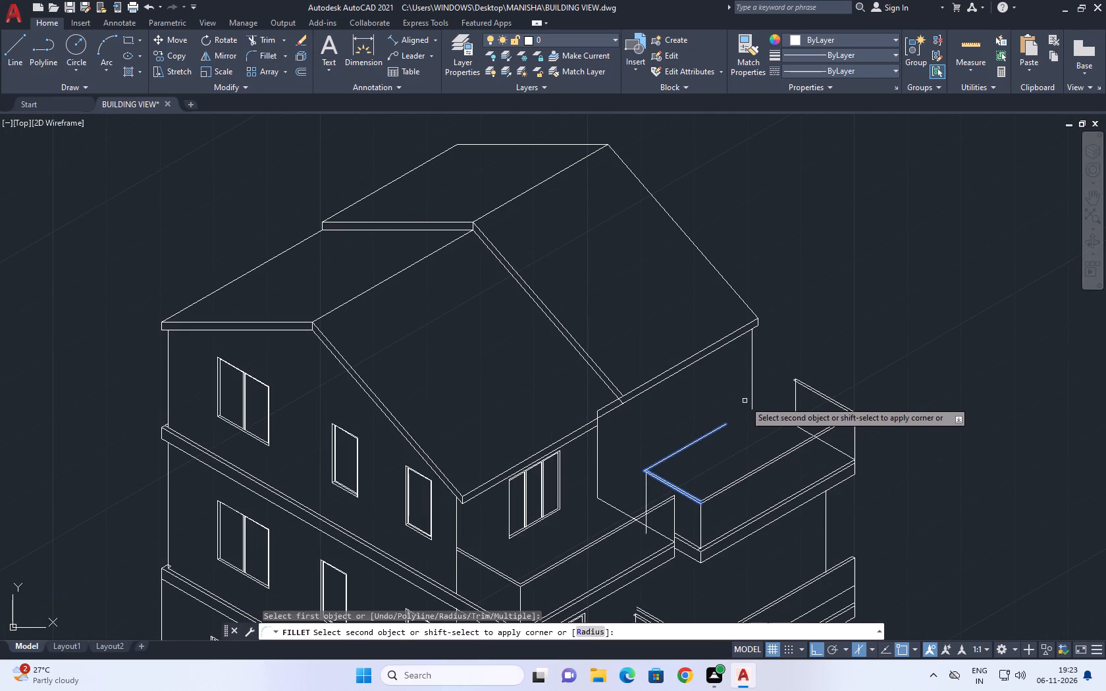
{"action": "left_click", "coordinate": [752, 404]}
Fillet the rear wall's base line with the far edge line of the terrace floor so they meet at a corner.
{"action": "middle_click_drag", "start_coordinate": [786, 386], "coordinate": [761, 428]}
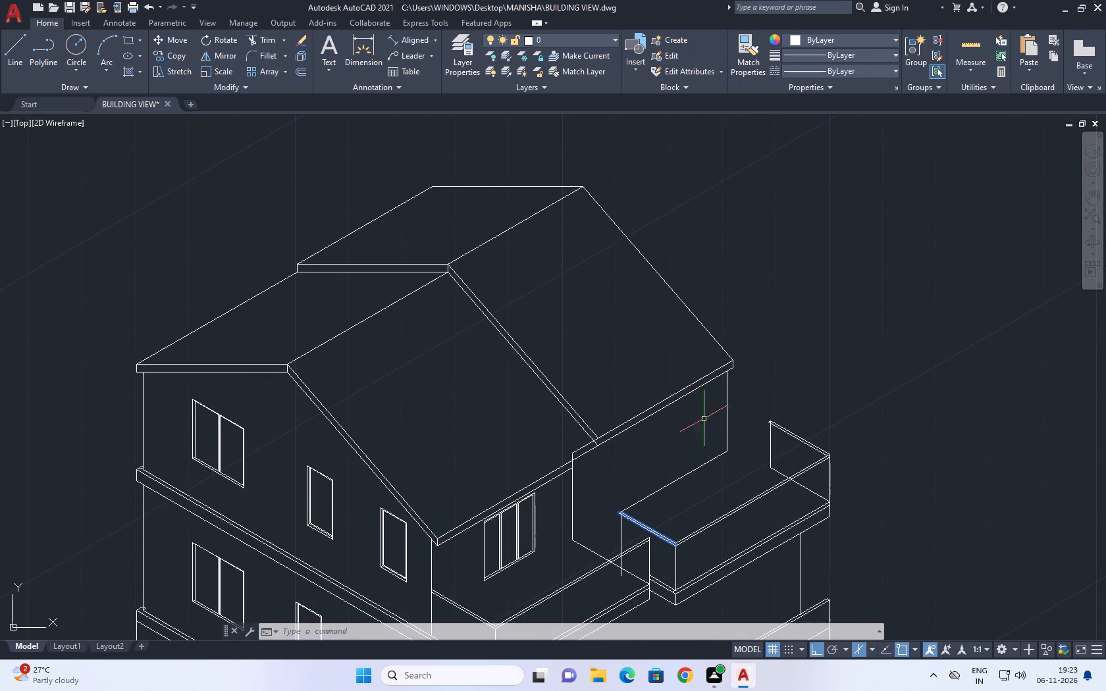
{"action": "scroll", "coordinate": [781, 464], "scroll_direction": "up", "scroll_amount": 1}
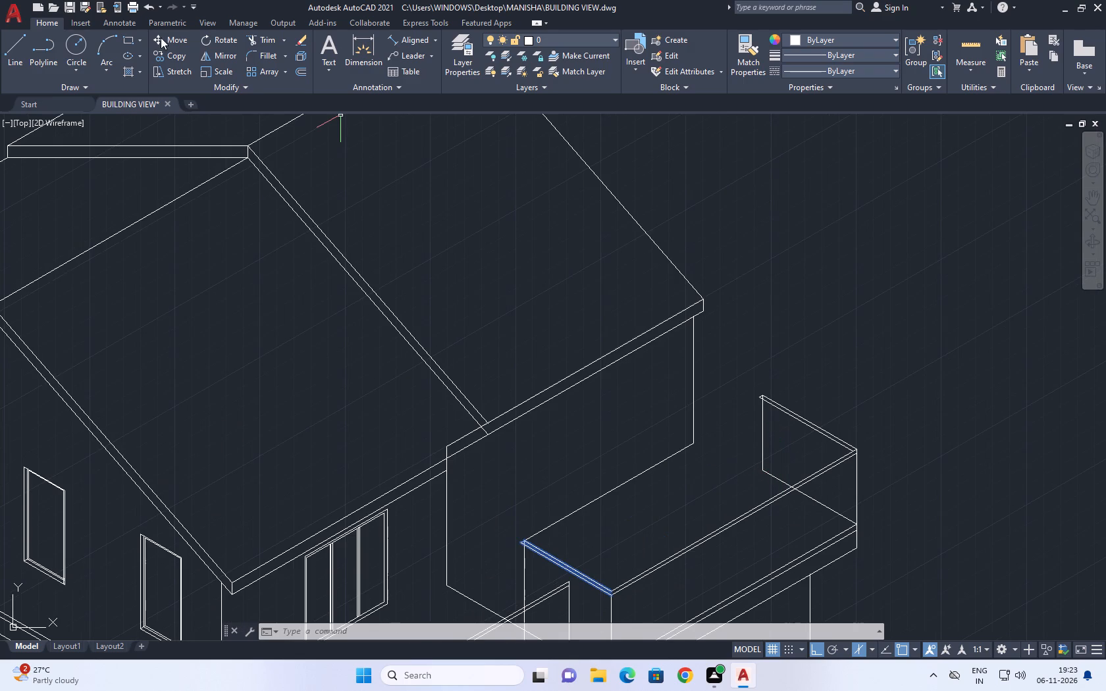
{"action": "left_click", "coordinate": [275, 55]}
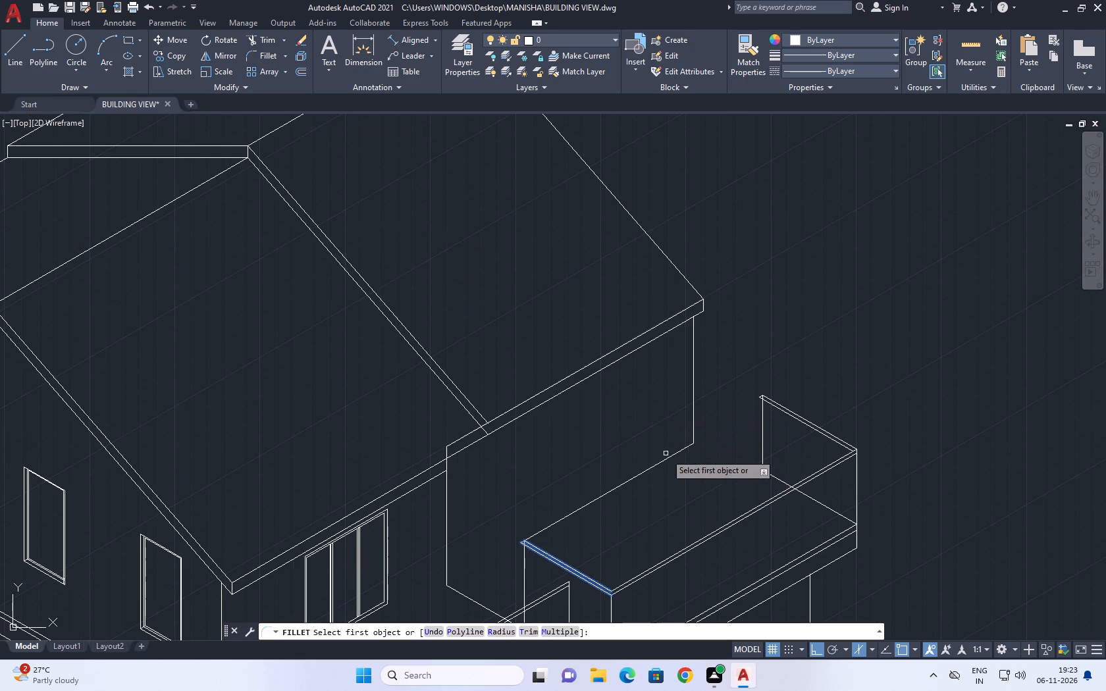
{"action": "left_click", "coordinate": [670, 459]}
{"action": "left_click", "coordinate": [769, 476]}
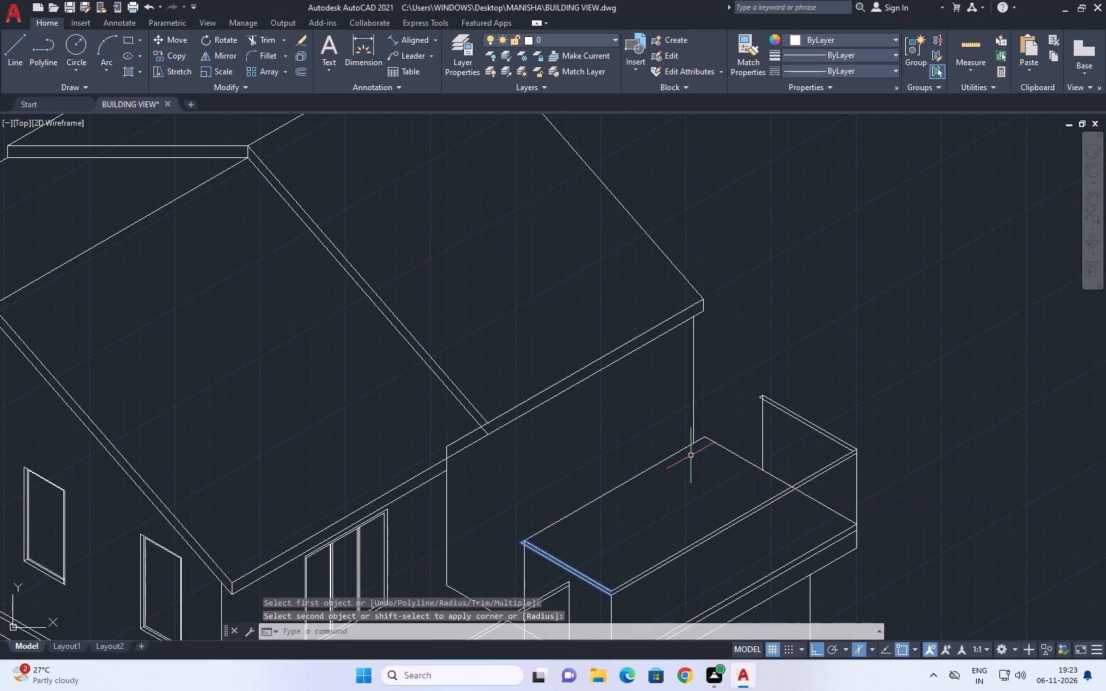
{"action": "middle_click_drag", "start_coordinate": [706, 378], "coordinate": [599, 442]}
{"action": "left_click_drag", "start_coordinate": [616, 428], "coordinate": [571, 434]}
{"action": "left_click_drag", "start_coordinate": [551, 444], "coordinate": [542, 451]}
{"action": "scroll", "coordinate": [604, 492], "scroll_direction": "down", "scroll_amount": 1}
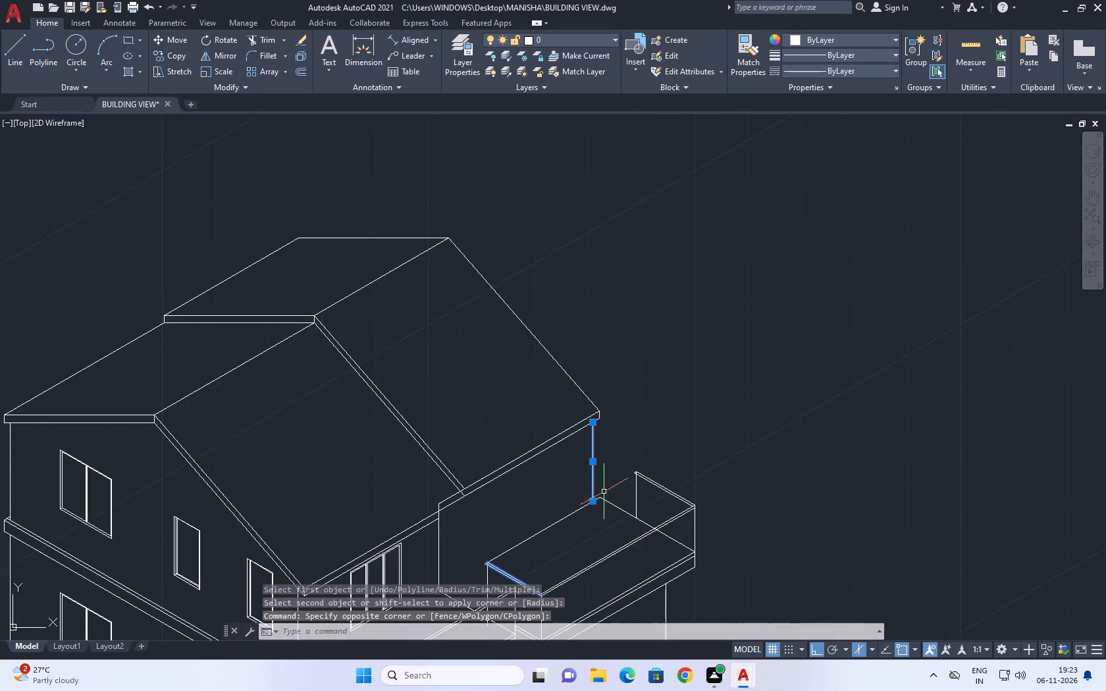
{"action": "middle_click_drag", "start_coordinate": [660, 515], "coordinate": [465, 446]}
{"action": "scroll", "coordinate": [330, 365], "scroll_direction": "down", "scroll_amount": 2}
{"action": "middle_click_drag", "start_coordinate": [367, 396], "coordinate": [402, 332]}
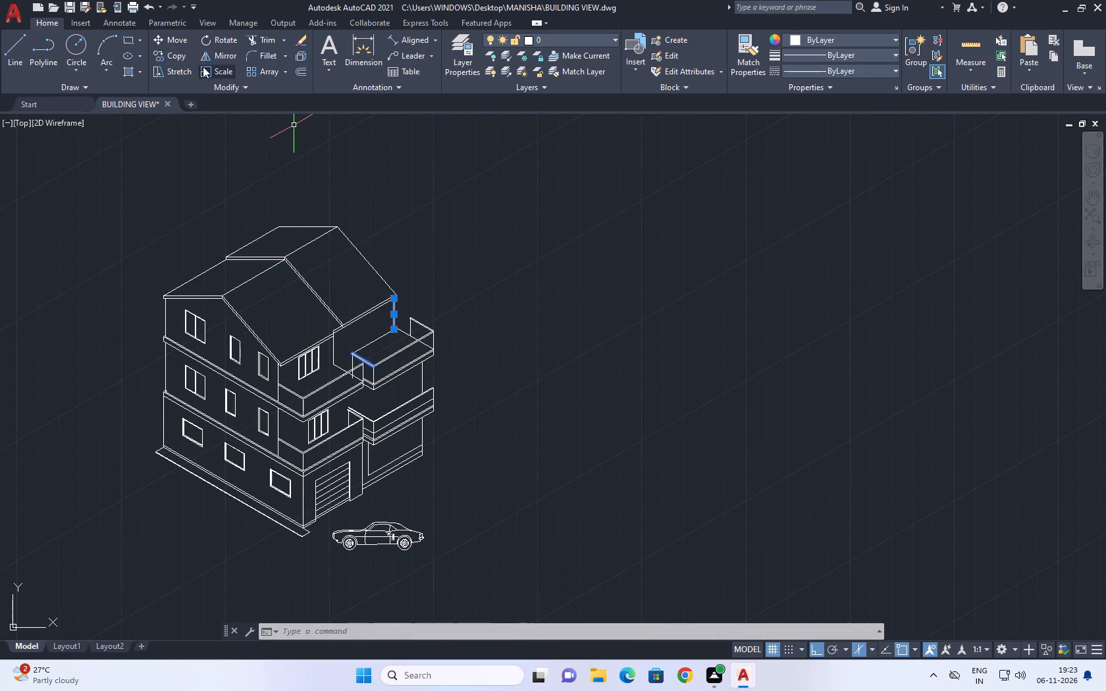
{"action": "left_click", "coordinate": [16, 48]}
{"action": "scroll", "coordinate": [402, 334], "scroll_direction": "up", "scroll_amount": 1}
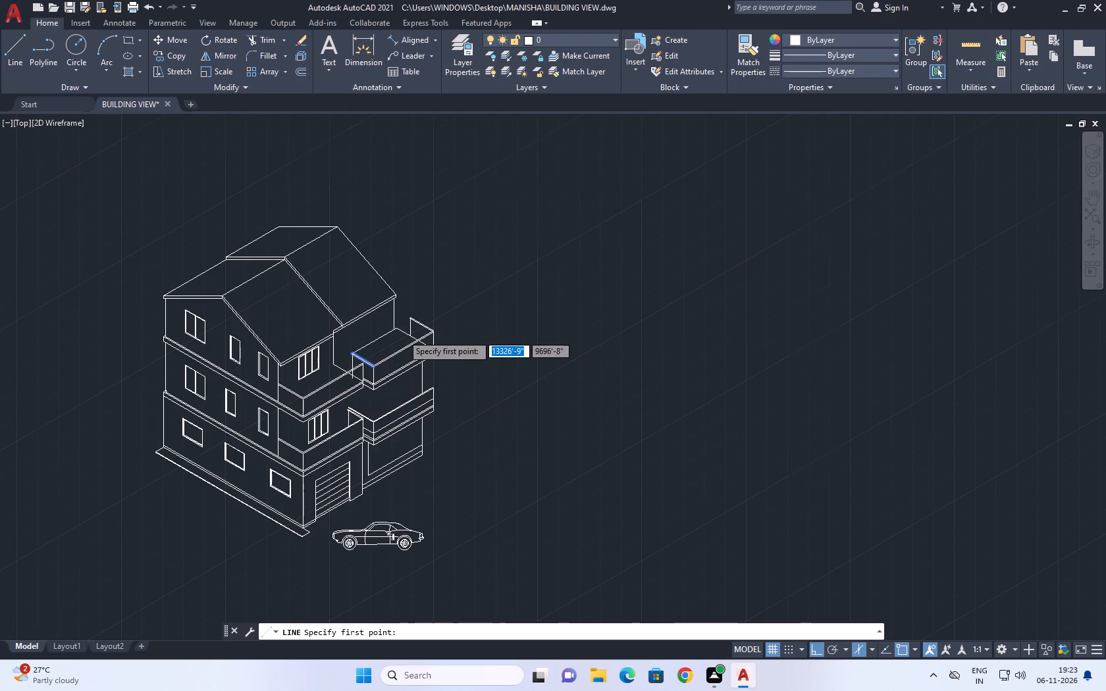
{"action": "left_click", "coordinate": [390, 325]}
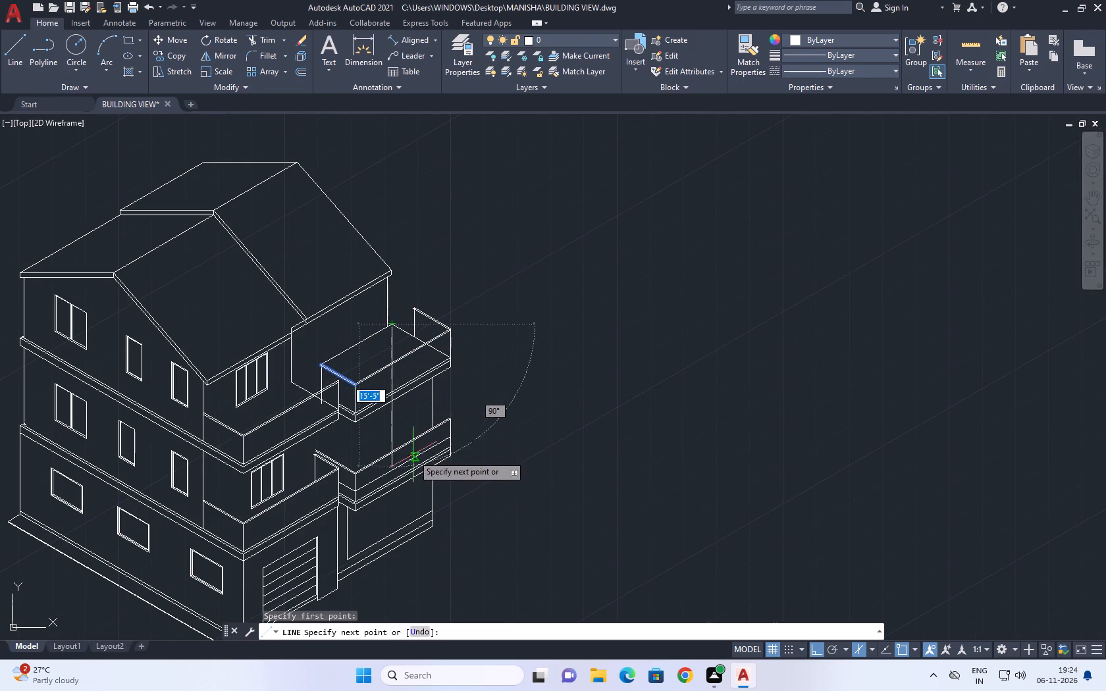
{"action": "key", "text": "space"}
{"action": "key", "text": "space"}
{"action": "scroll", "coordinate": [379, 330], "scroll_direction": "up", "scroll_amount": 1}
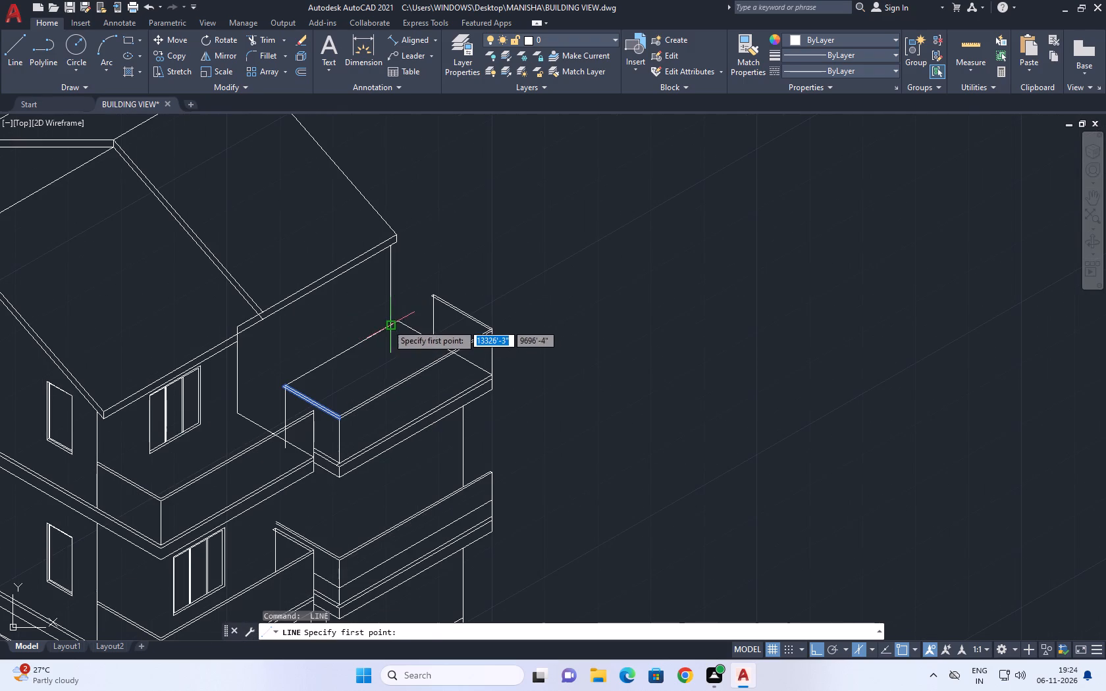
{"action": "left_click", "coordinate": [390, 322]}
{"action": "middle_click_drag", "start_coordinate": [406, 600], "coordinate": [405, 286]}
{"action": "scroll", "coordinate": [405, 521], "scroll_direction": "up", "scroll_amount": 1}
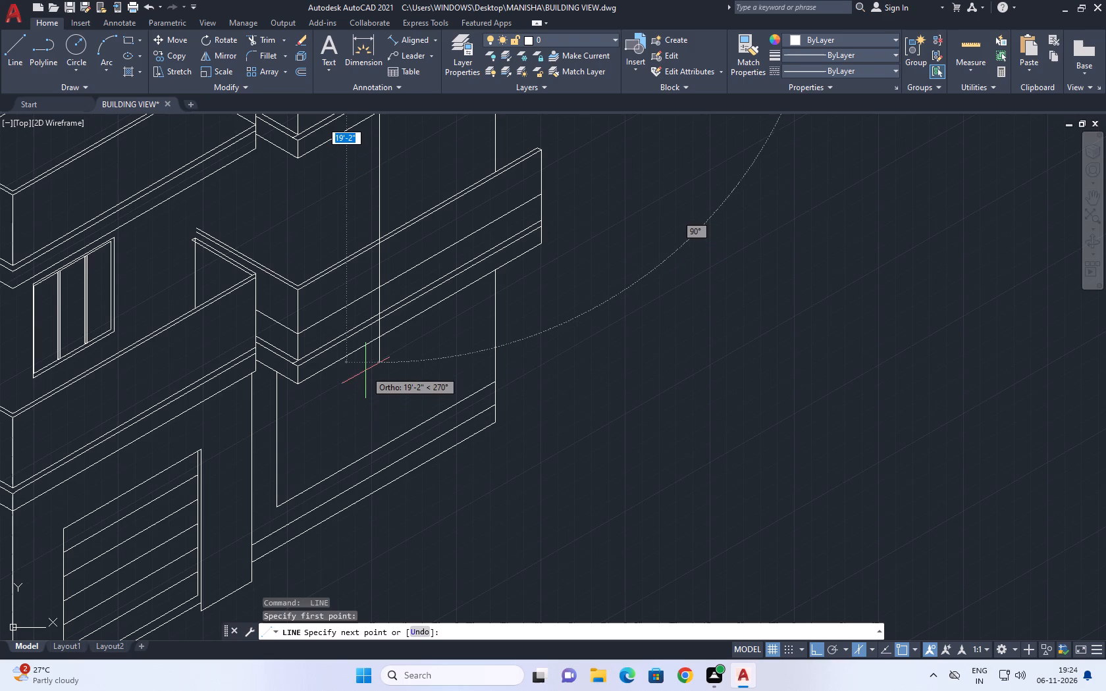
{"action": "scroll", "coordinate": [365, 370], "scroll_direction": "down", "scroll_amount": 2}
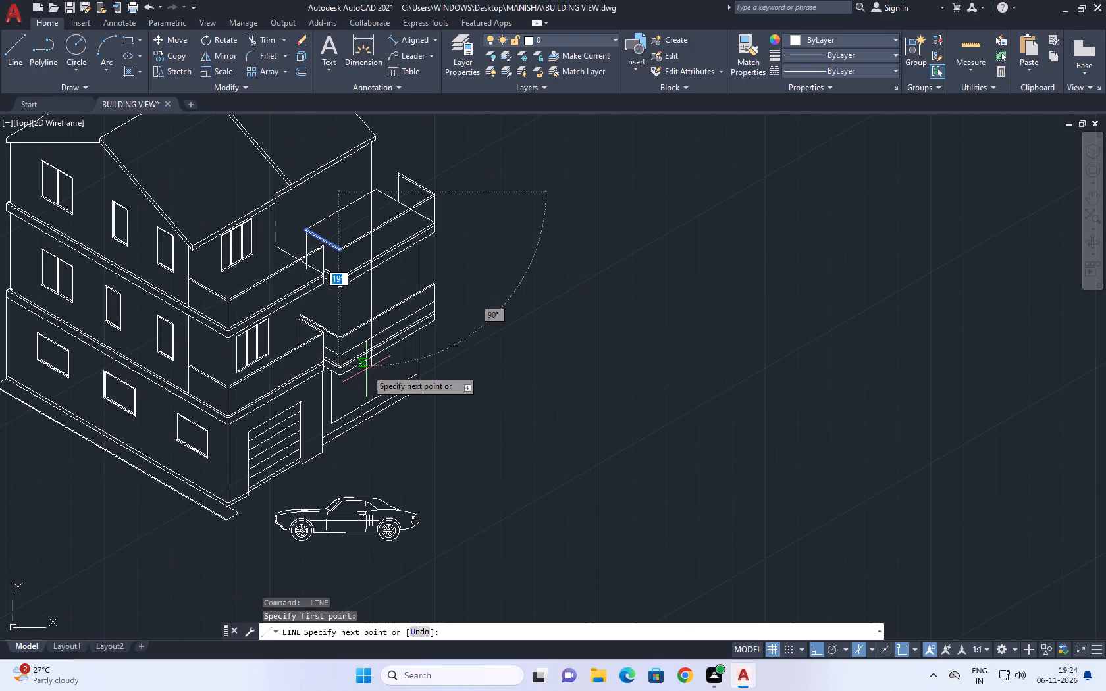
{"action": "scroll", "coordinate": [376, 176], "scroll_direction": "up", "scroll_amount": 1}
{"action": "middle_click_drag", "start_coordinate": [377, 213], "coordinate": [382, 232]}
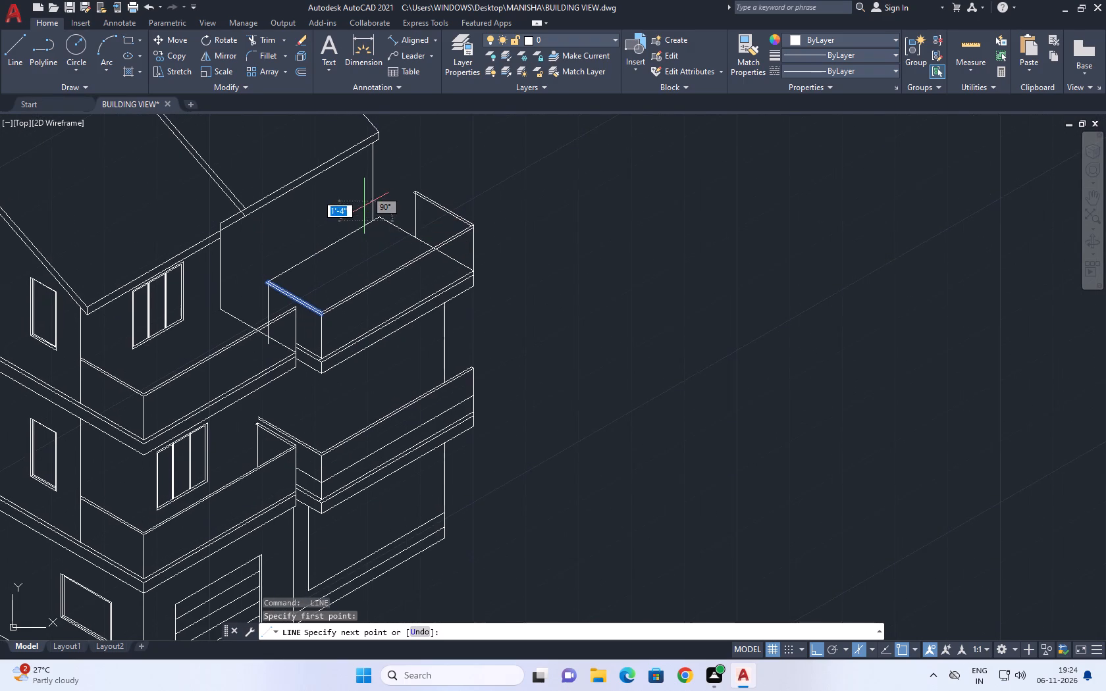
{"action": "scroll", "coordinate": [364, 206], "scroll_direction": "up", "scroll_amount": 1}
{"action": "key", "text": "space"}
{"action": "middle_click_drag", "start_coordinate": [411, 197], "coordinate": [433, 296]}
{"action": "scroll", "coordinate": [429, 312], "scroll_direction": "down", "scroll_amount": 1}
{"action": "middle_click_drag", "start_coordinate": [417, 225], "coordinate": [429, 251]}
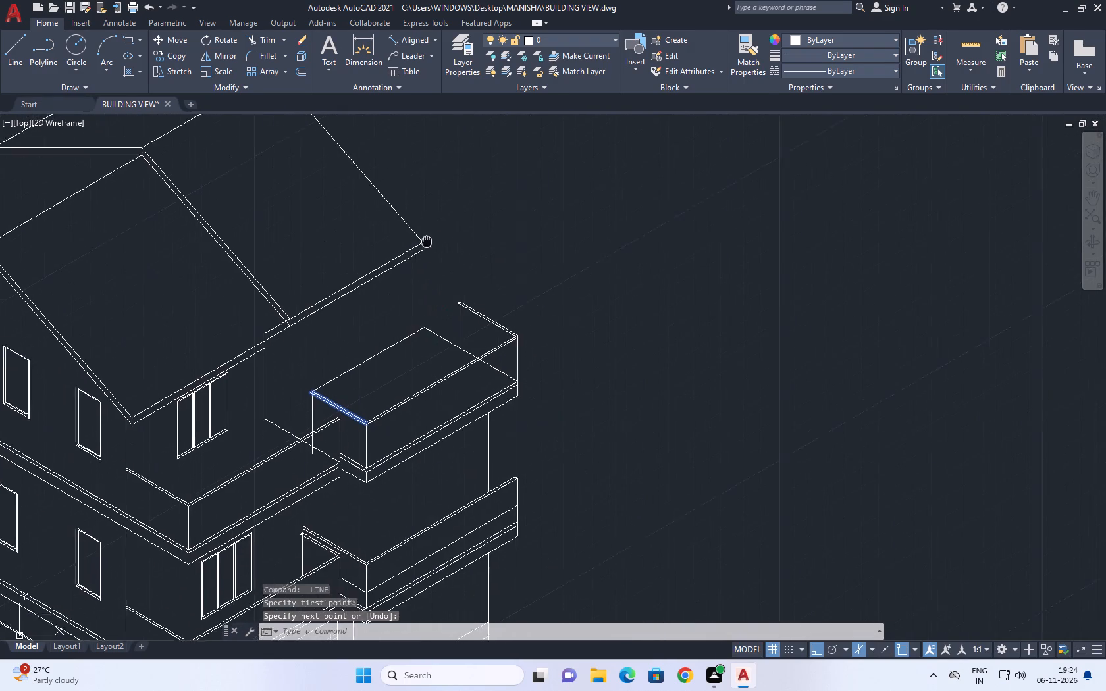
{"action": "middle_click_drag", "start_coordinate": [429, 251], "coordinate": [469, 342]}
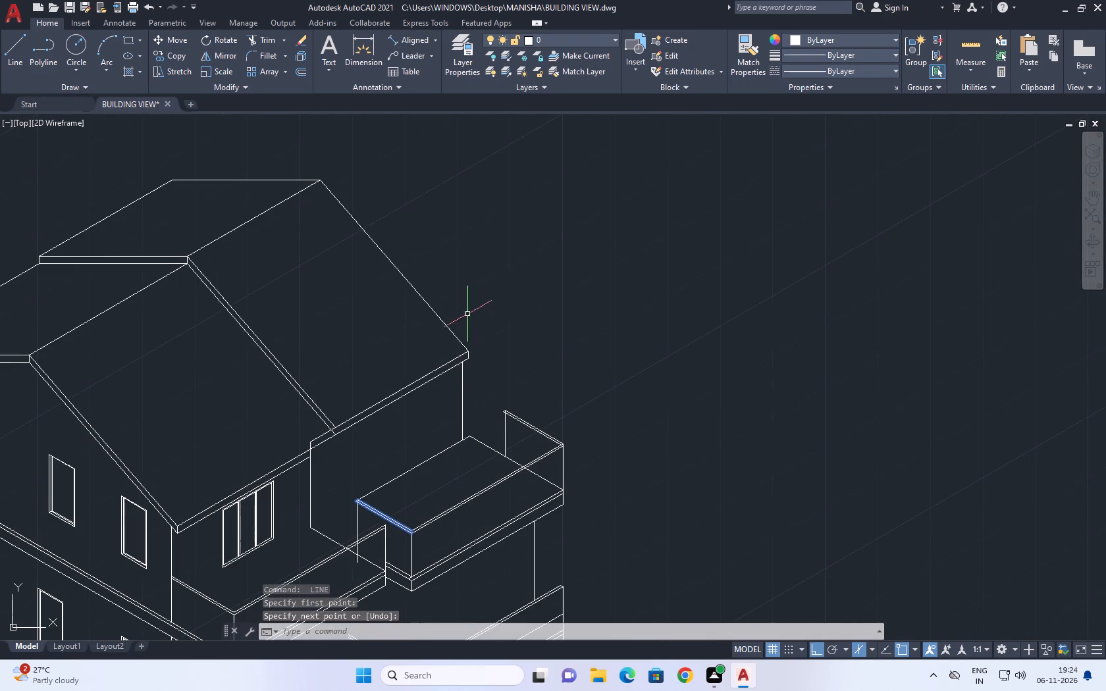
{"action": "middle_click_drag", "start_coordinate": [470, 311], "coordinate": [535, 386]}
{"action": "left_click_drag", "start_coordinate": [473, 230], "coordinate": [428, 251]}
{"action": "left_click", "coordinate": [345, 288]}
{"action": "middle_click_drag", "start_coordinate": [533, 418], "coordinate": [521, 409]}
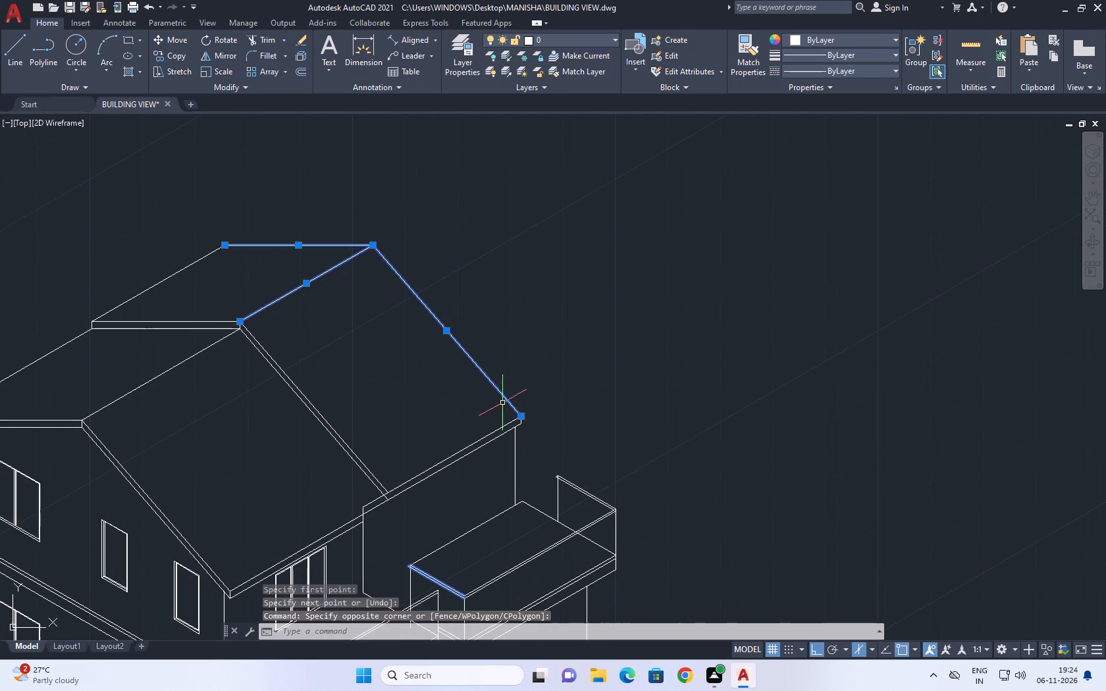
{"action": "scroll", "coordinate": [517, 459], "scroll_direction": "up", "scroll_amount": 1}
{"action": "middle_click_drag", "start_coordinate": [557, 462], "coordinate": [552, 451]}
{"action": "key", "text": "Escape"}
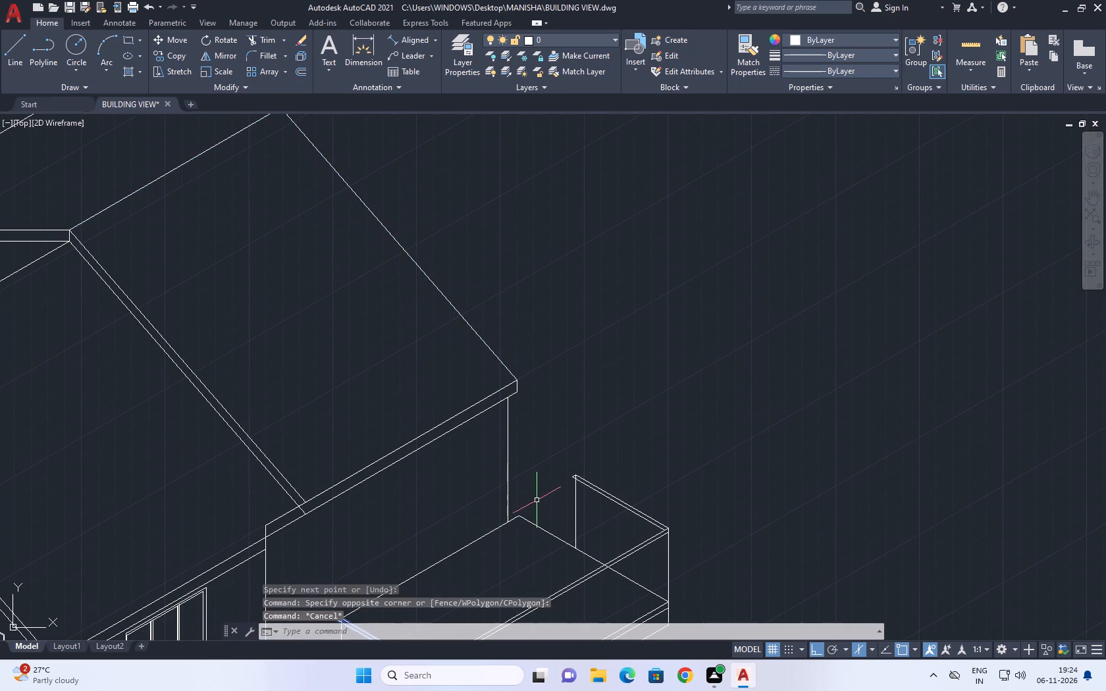
Draw a vertical line up from the corner of the rear wall's base line and terrace floor edge to above the roof eave.
{"action": "type", "text": "l"}
{"action": "key", "text": "space"}
{"action": "left_click", "coordinate": [517, 513]}
{"action": "left_click", "coordinate": [508, 255]}
{"action": "key", "text": "space"}
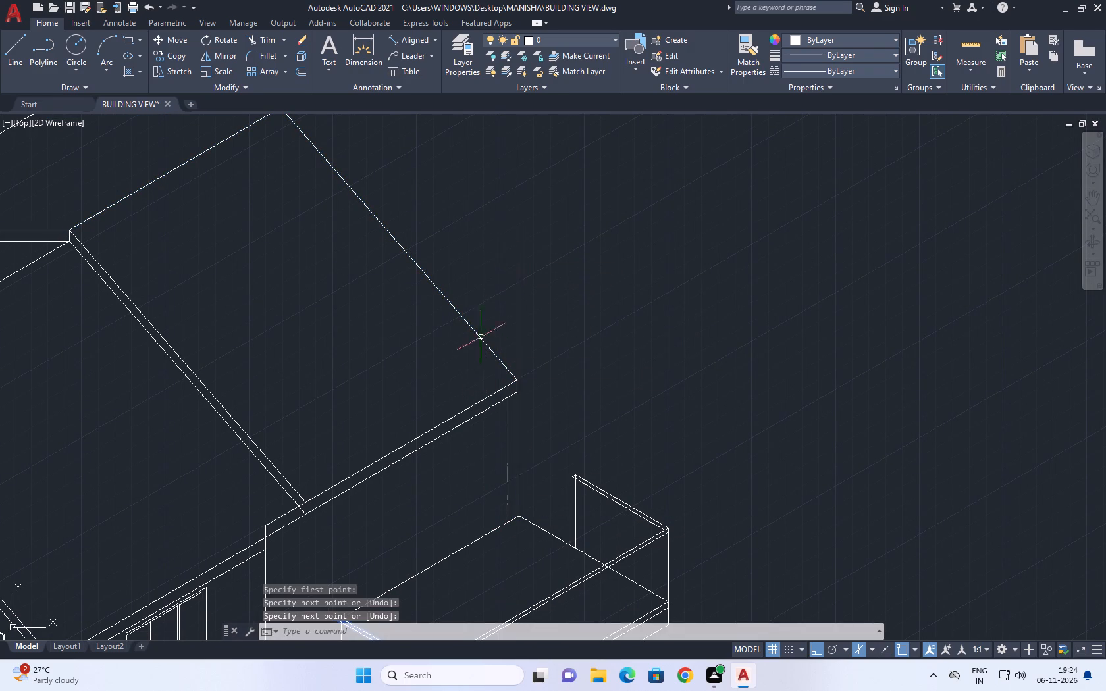
Move the rear roof's two outer gable edges and its short fascia end outward along the 30° axis, past the new vertical line.
{"action": "left_click_drag", "start_coordinate": [486, 269], "coordinate": [479, 281]}
{"action": "left_click_drag", "start_coordinate": [455, 339], "coordinate": [451, 348]}
{"action": "middle_click_drag", "start_coordinate": [504, 334], "coordinate": [512, 366]}
{"action": "scroll", "coordinate": [526, 417], "scroll_direction": "up", "scroll_amount": 3}
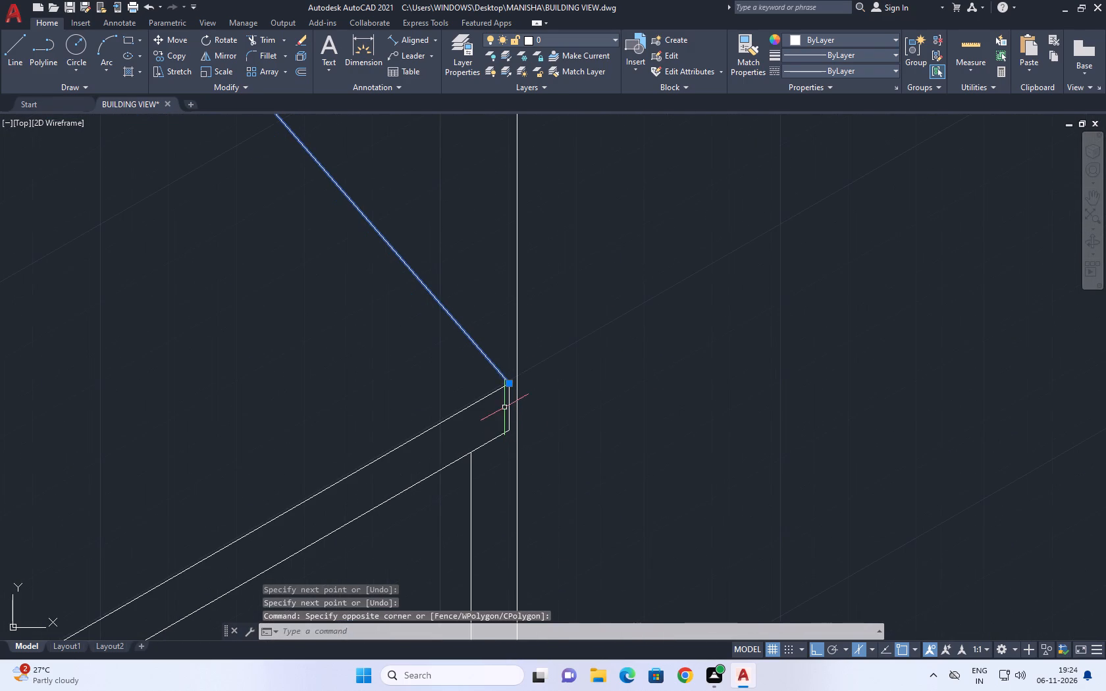
{"action": "left_click", "coordinate": [511, 407]}
{"action": "scroll", "coordinate": [454, 347], "scroll_direction": "down", "scroll_amount": 2}
{"action": "middle_click_drag", "start_coordinate": [405, 244], "coordinate": [540, 418]}
{"action": "scroll", "coordinate": [509, 357], "scroll_direction": "down", "scroll_amount": 3}
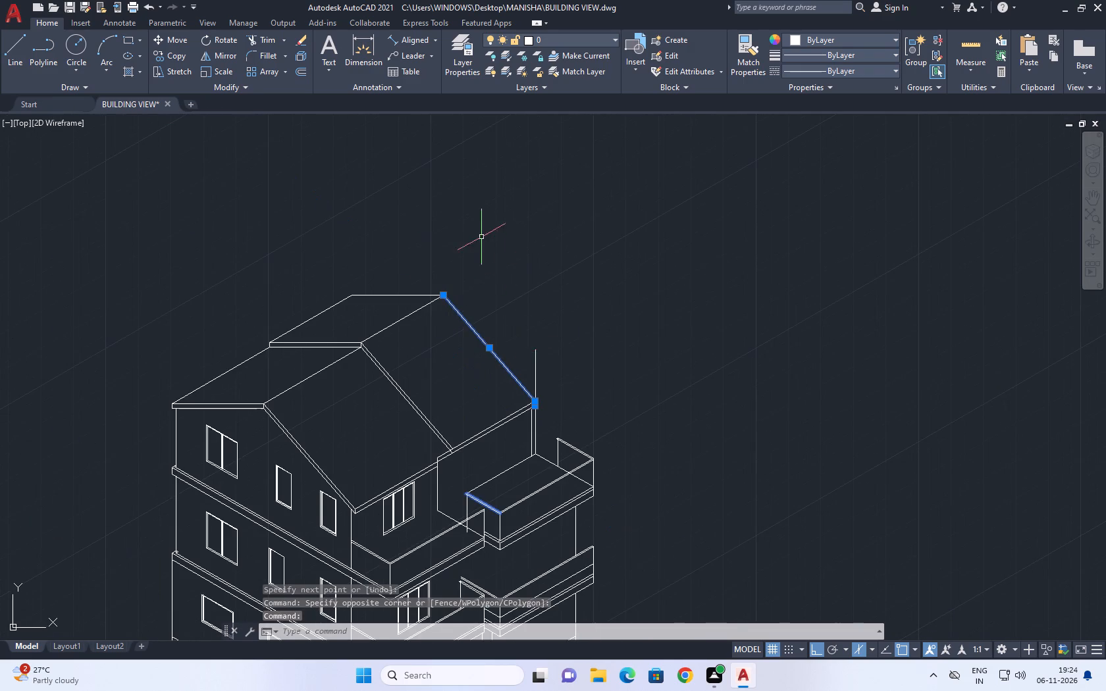
{"action": "left_click_drag", "start_coordinate": [471, 236], "coordinate": [408, 267]}
{"action": "left_click", "coordinate": [381, 294]}
{"action": "left_click", "coordinate": [387, 295]}
{"action": "middle_click_drag", "start_coordinate": [539, 324], "coordinate": [481, 336]}
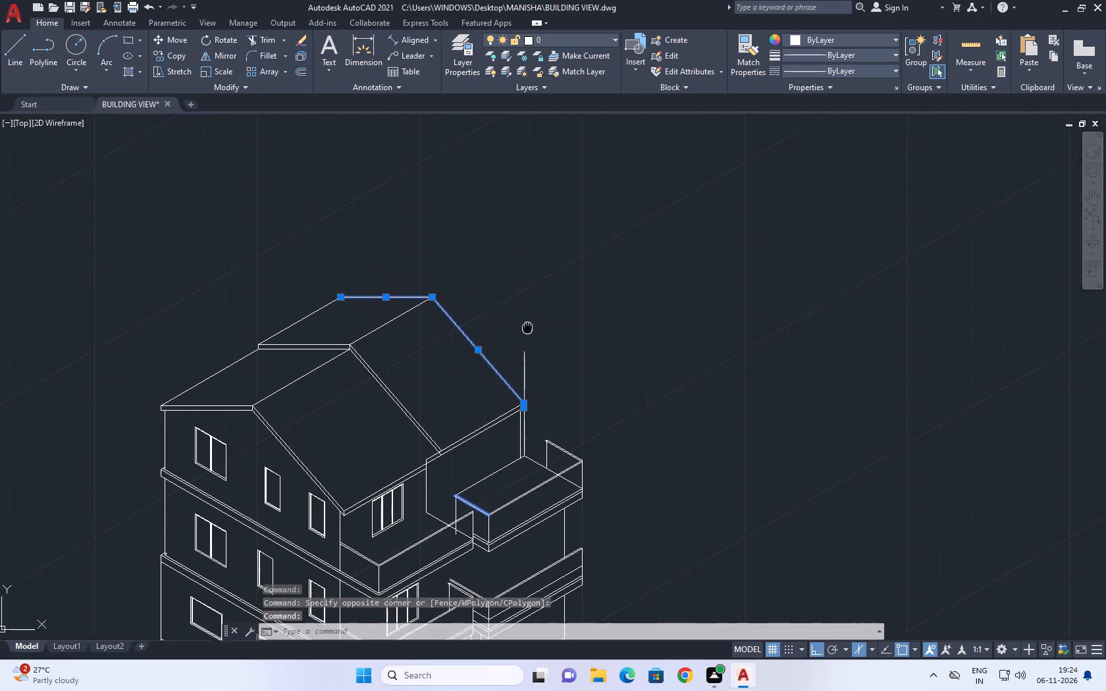
{"action": "middle_click_drag", "start_coordinate": [481, 336], "coordinate": [488, 335]}
{"action": "key", "text": "m"}
{"action": "key", "text": "space"}
{"action": "scroll", "coordinate": [476, 397], "scroll_direction": "up", "scroll_amount": 2}
{"action": "left_click", "coordinate": [511, 418]}
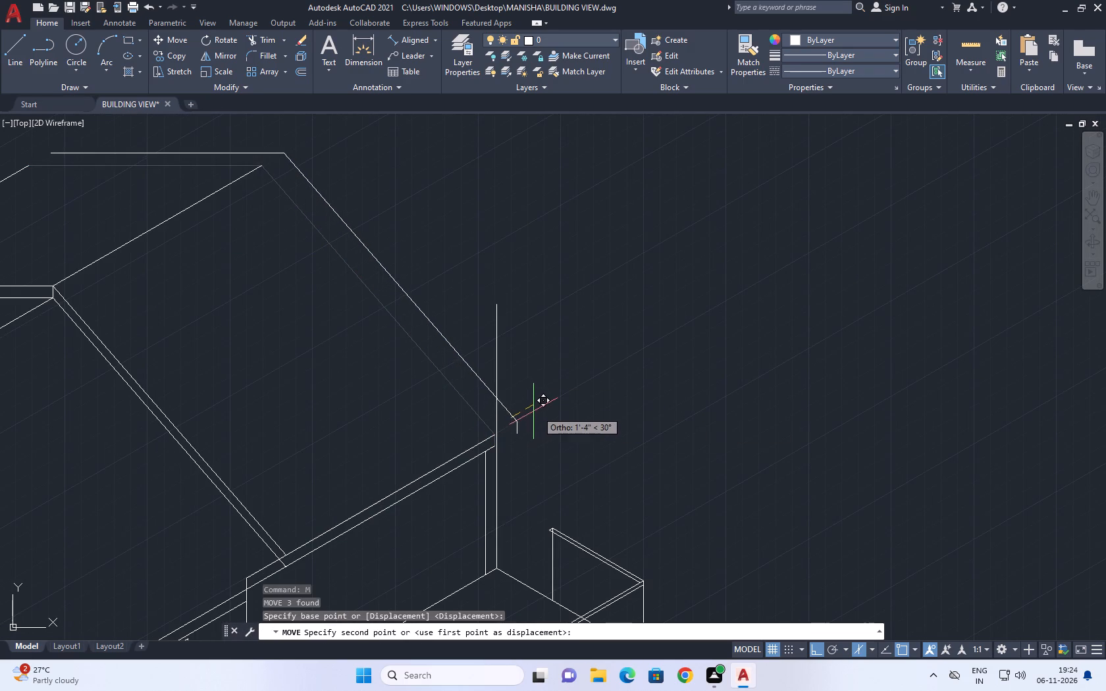
{"action": "left_click", "coordinate": [540, 410]}
Extend the upper and lower fascia lines of the rear roof's eave to the relocated fascia end.
{"action": "middle_click_drag", "start_coordinate": [464, 453], "coordinate": [531, 401]}
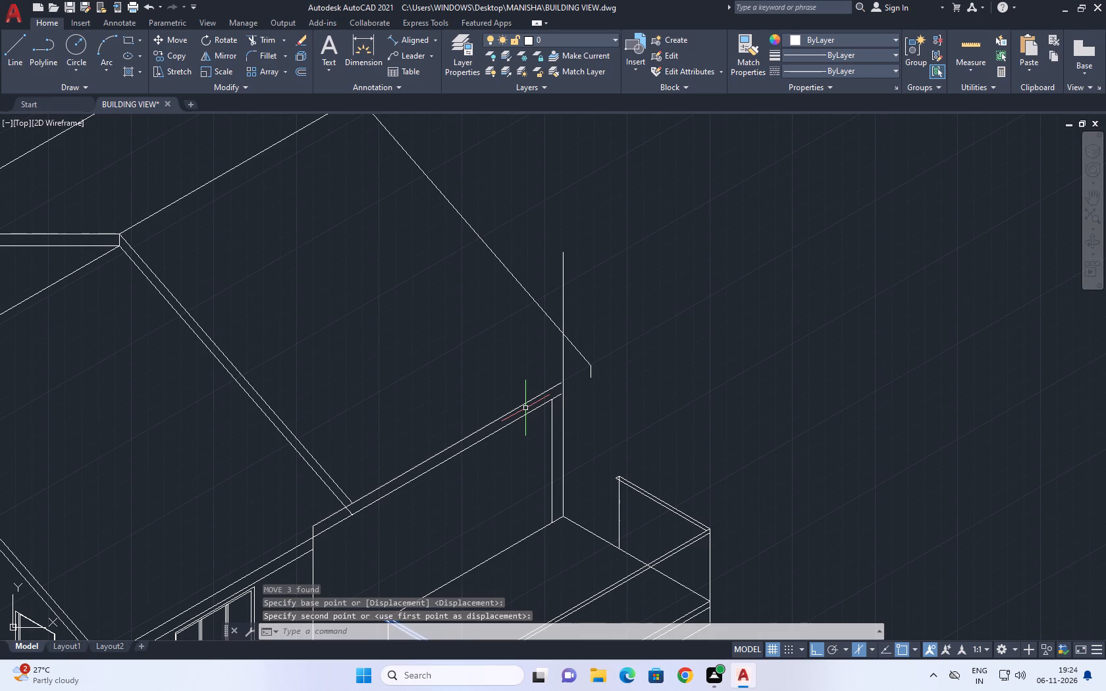
{"action": "type", "text": "ex"}
{"action": "key", "text": "space"}
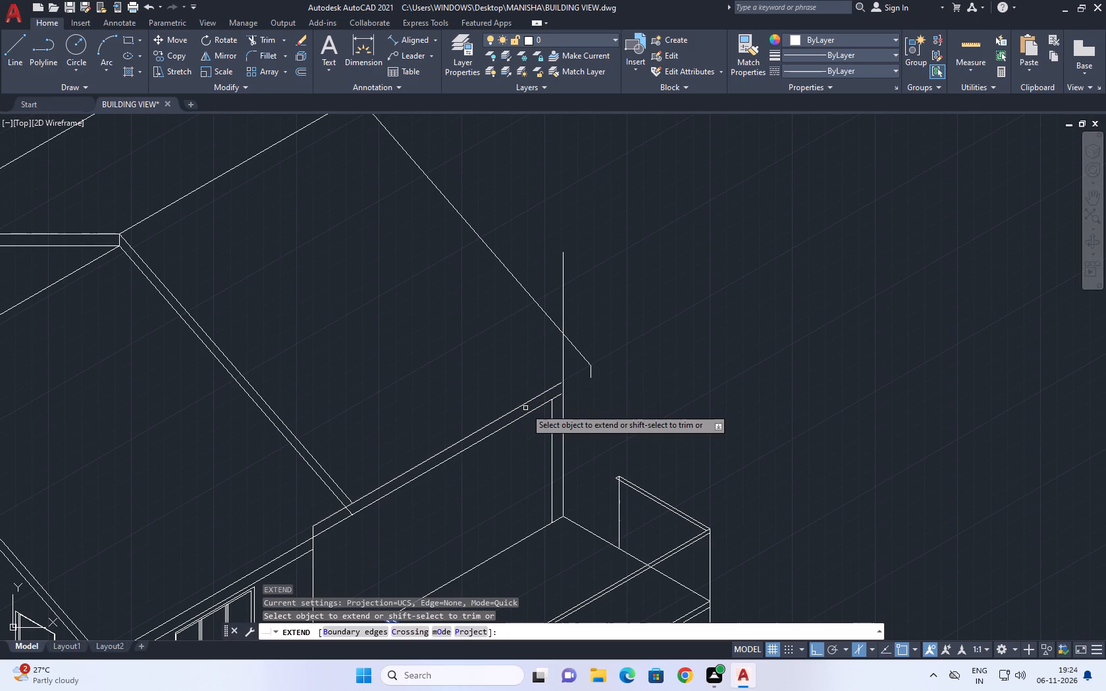
{"action": "left_click", "coordinate": [495, 395]}
{"action": "left_click", "coordinate": [522, 465]}
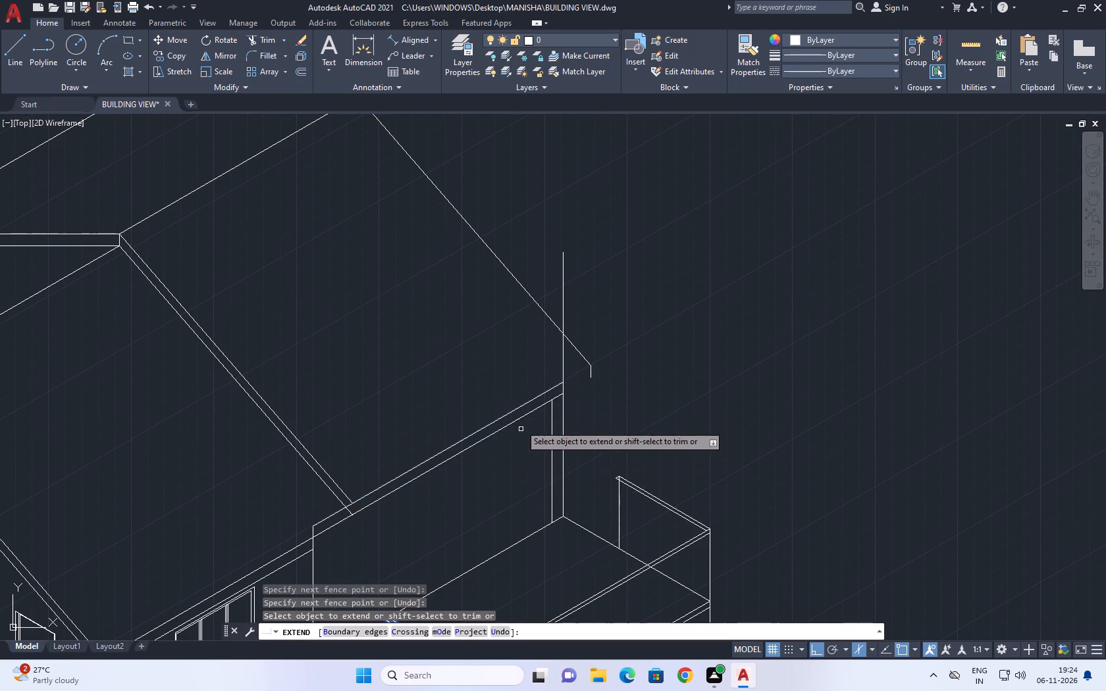
{"action": "left_click", "coordinate": [513, 403]}
{"action": "left_click_drag", "start_coordinate": [515, 428], "coordinate": [515, 436]}
Extend the rear roof's ridge line and far eave line to the relocated outer gable edge.
{"action": "middle_click_drag", "start_coordinate": [529, 382], "coordinate": [567, 473]}
{"action": "scroll", "coordinate": [569, 476], "scroll_direction": "down", "scroll_amount": 1}
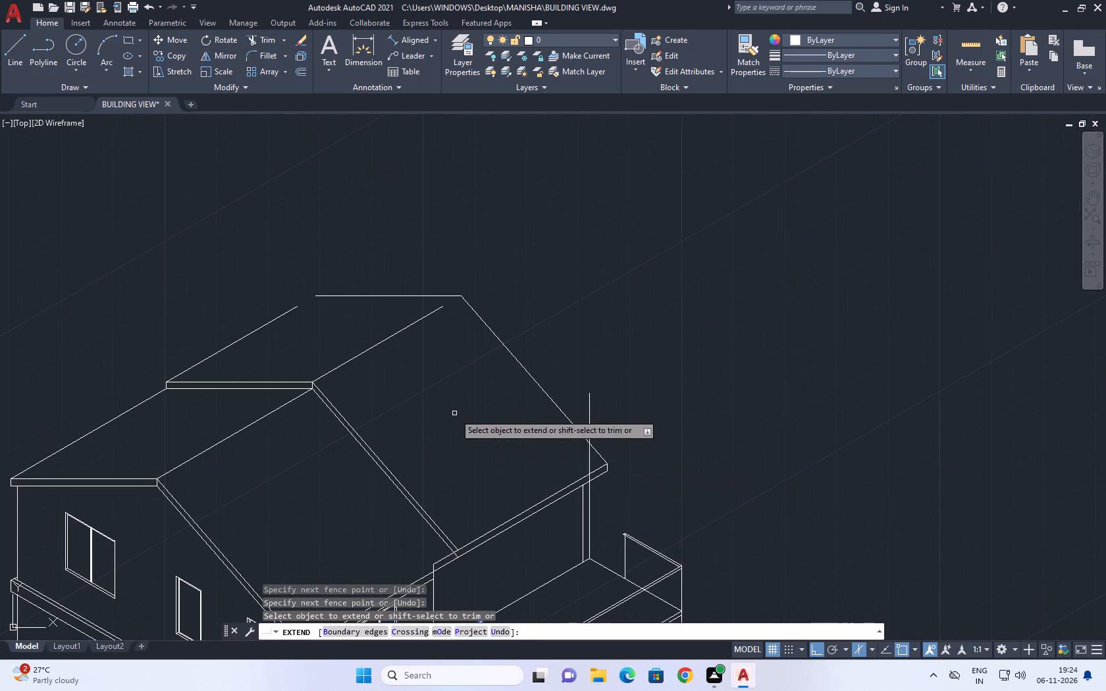
{"action": "left_click", "coordinate": [417, 335]}
{"action": "left_click_drag", "start_coordinate": [382, 298], "coordinate": [376, 294]}
{"action": "left_click", "coordinate": [273, 297]}
{"action": "left_click", "coordinate": [300, 332]}
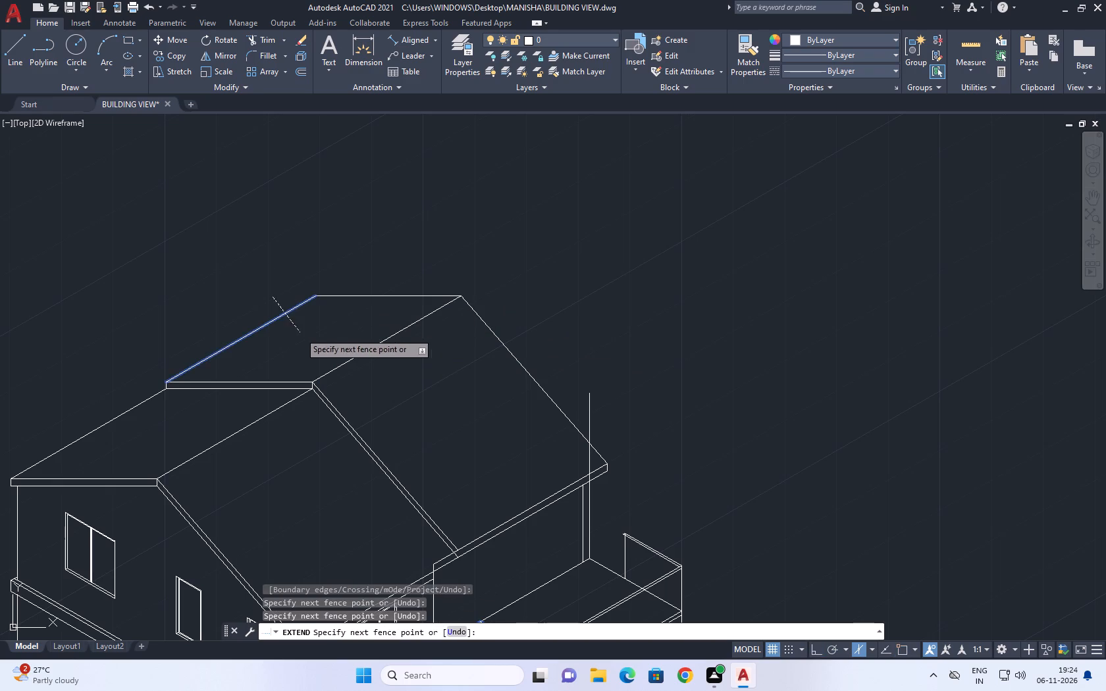
{"action": "right_click", "coordinate": [559, 295]}
{"action": "left_click", "coordinate": [590, 319]}
Trim the new vertical wall line above the underside of the rear roof's fascia, including the parts crossing the roof.
{"action": "middle_click_drag", "start_coordinate": [627, 494], "coordinate": [516, 448]}
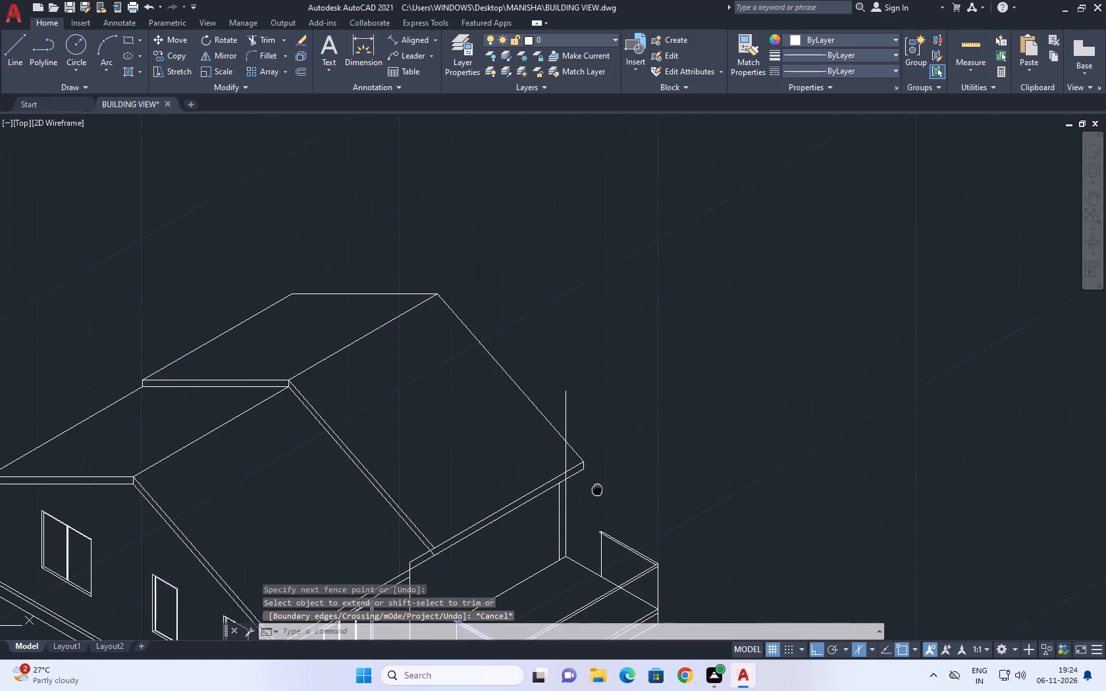
{"action": "left_click", "coordinate": [262, 38]}
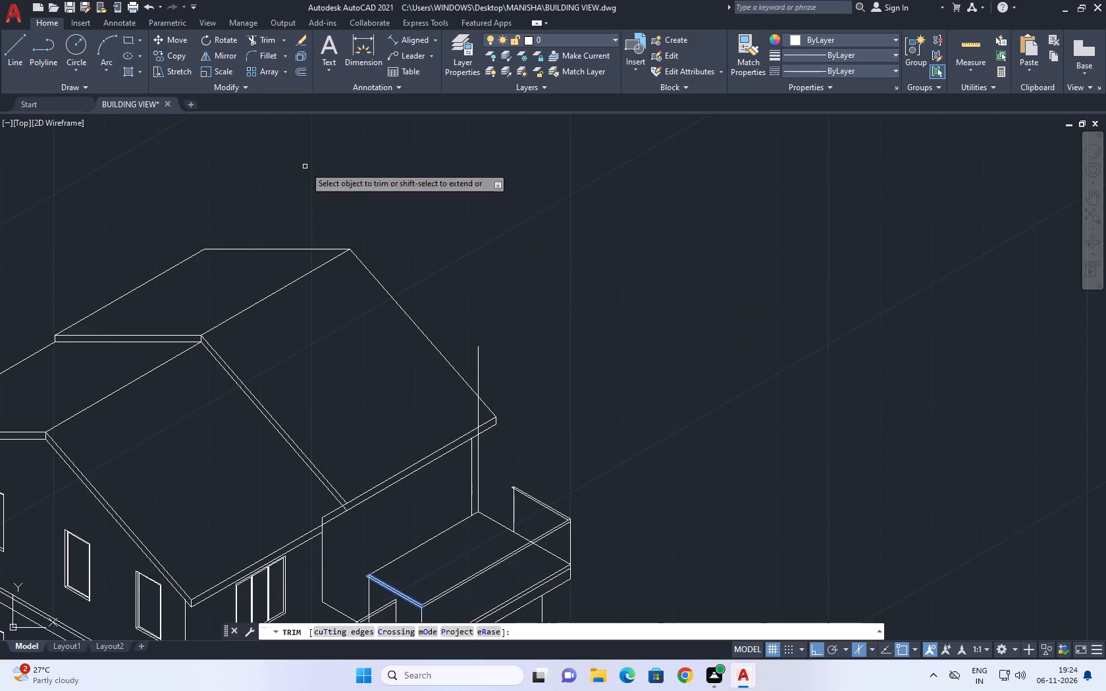
{"action": "scroll", "coordinate": [470, 421], "scroll_direction": "up", "scroll_amount": 2}
{"action": "left_click", "coordinate": [487, 415]}
{"action": "left_click", "coordinate": [510, 320]}
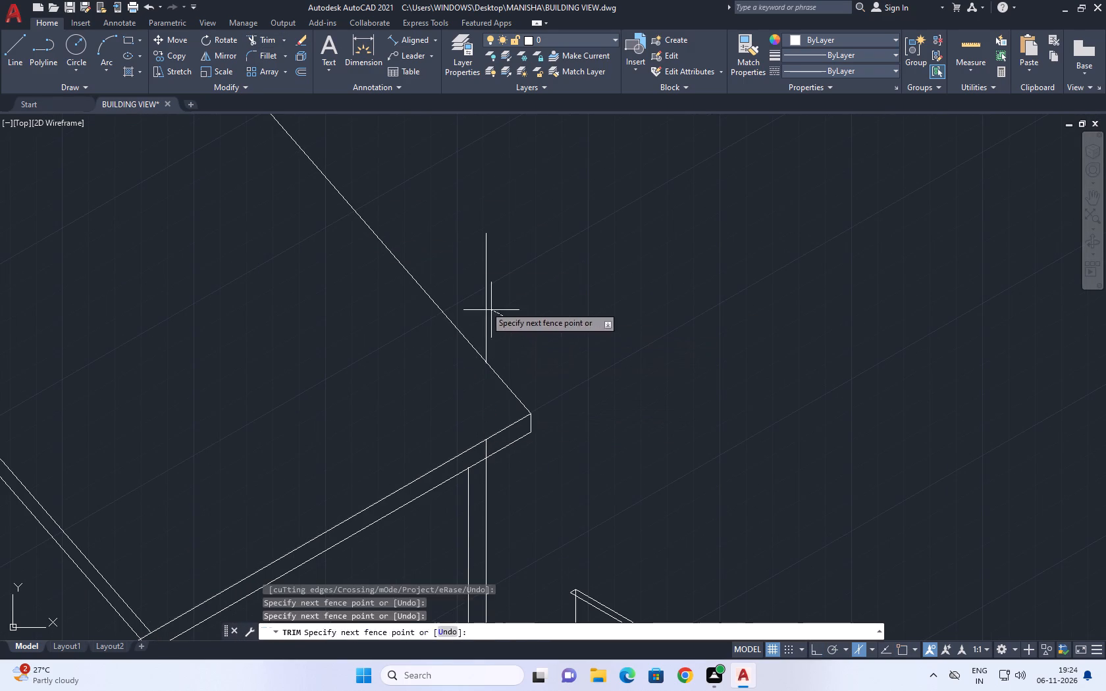
{"action": "left_click", "coordinate": [456, 267]}
{"action": "scroll", "coordinate": [469, 471], "scroll_direction": "up", "scroll_amount": 3}
{"action": "left_click", "coordinate": [490, 434]}
{"action": "left_click", "coordinate": [511, 421]}
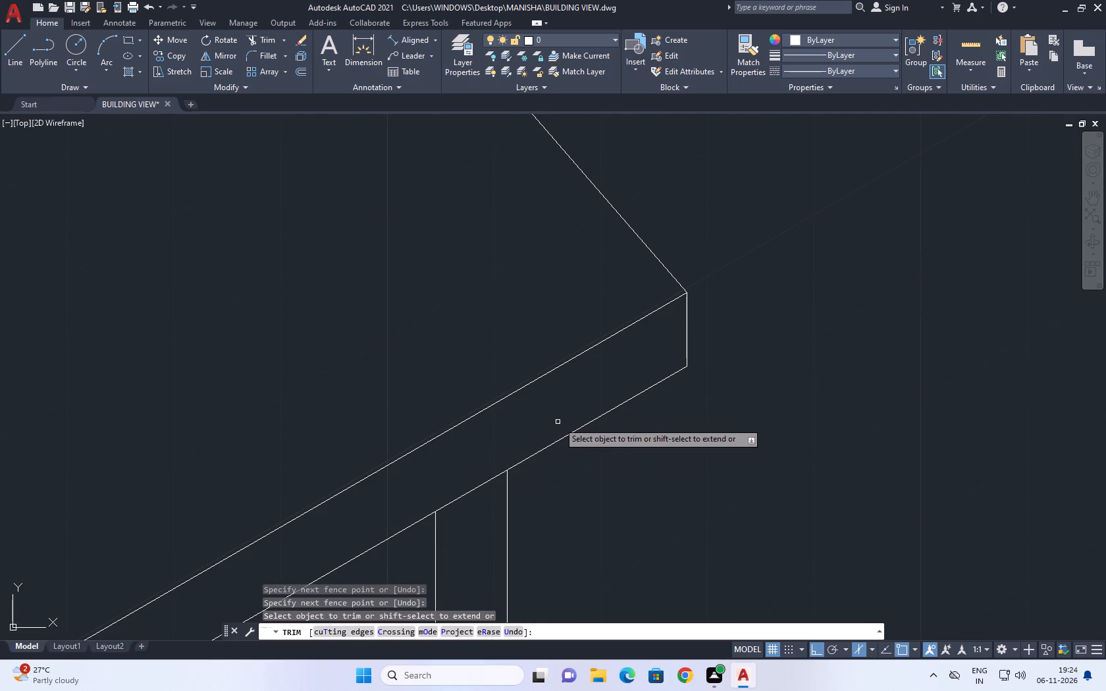
{"action": "scroll", "coordinate": [558, 422], "scroll_direction": "down", "scroll_amount": 4}
{"action": "middle_click_drag", "start_coordinate": [622, 433], "coordinate": [564, 348]}
{"action": "right_click", "coordinate": [592, 319]}
{"action": "left_click", "coordinate": [629, 340]}
Shorten the vertical line under the terrace railing's inner corner so it ends on the front balcony railing's top line.
{"action": "scroll", "coordinate": [595, 372], "scroll_direction": "down", "scroll_amount": 1}
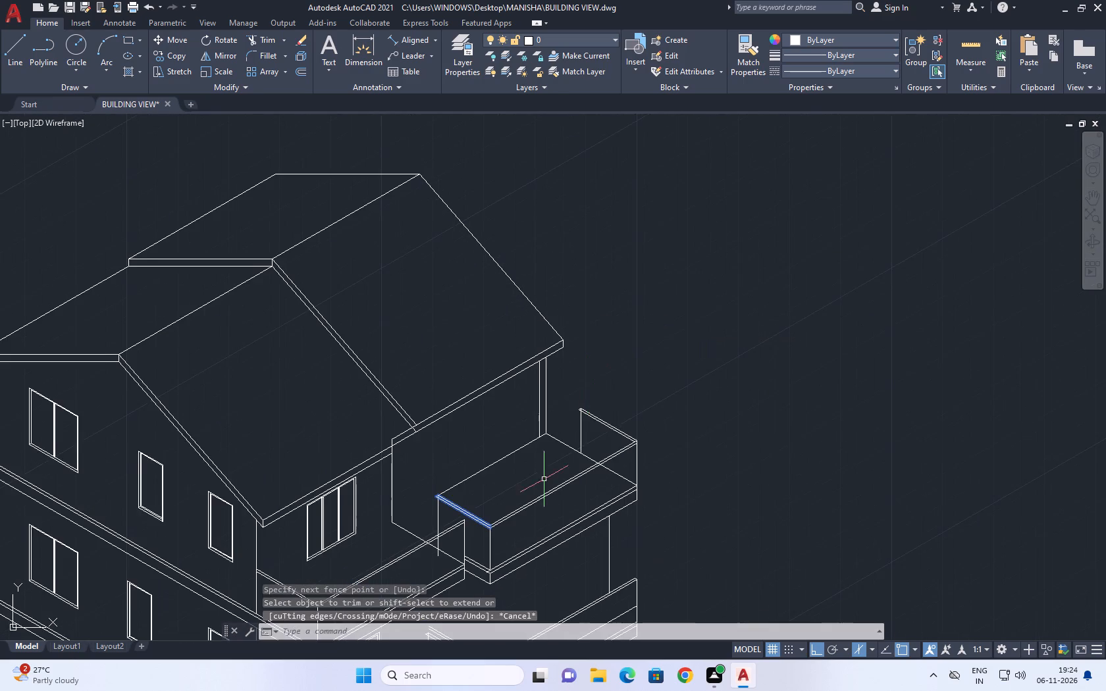
{"action": "middle_click_drag", "start_coordinate": [535, 488], "coordinate": [551, 441]}
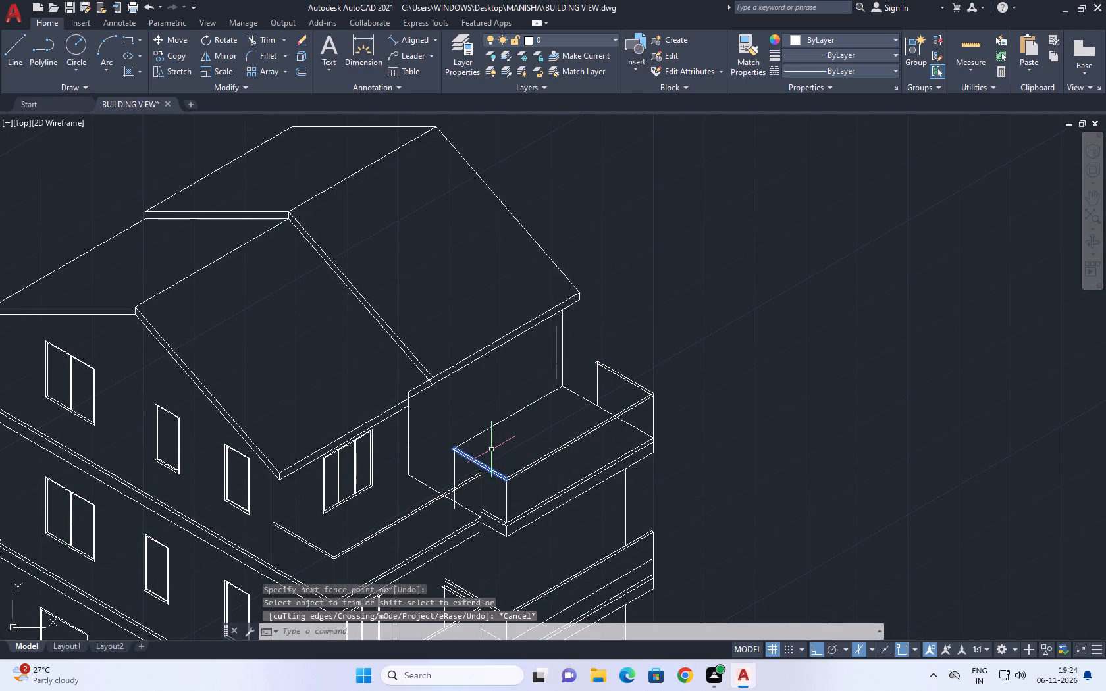
{"action": "scroll", "coordinate": [456, 511], "scroll_direction": "up", "scroll_amount": 3}
{"action": "left_click", "coordinate": [437, 492]}
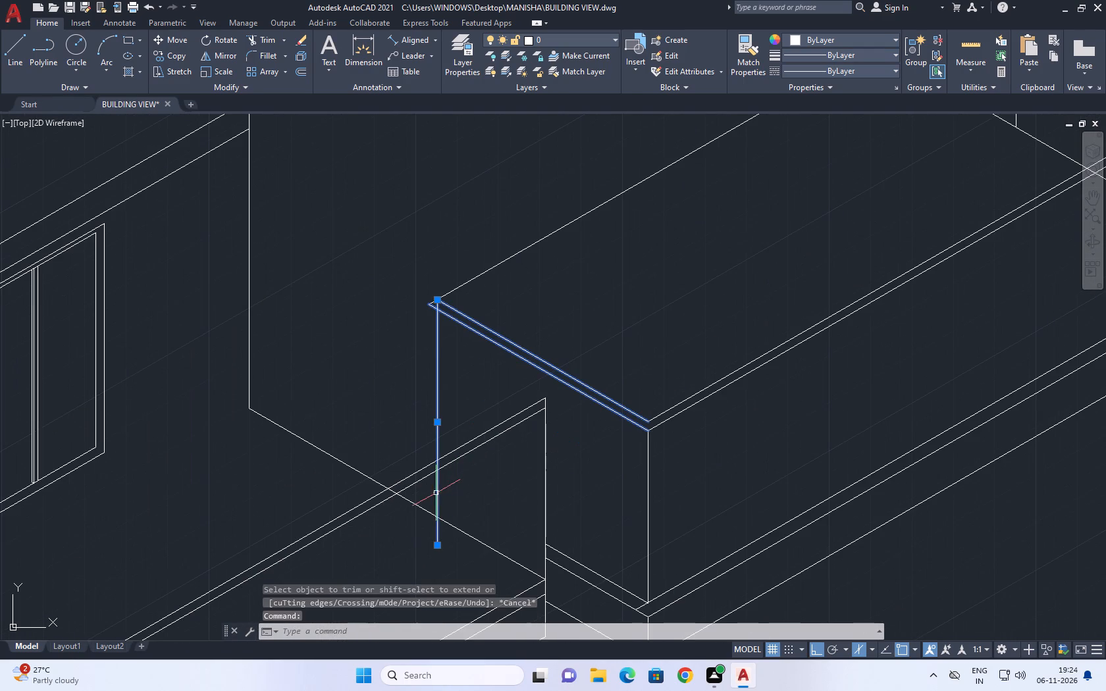
{"action": "left_click", "coordinate": [438, 546]}
{"action": "left_click", "coordinate": [436, 460]}
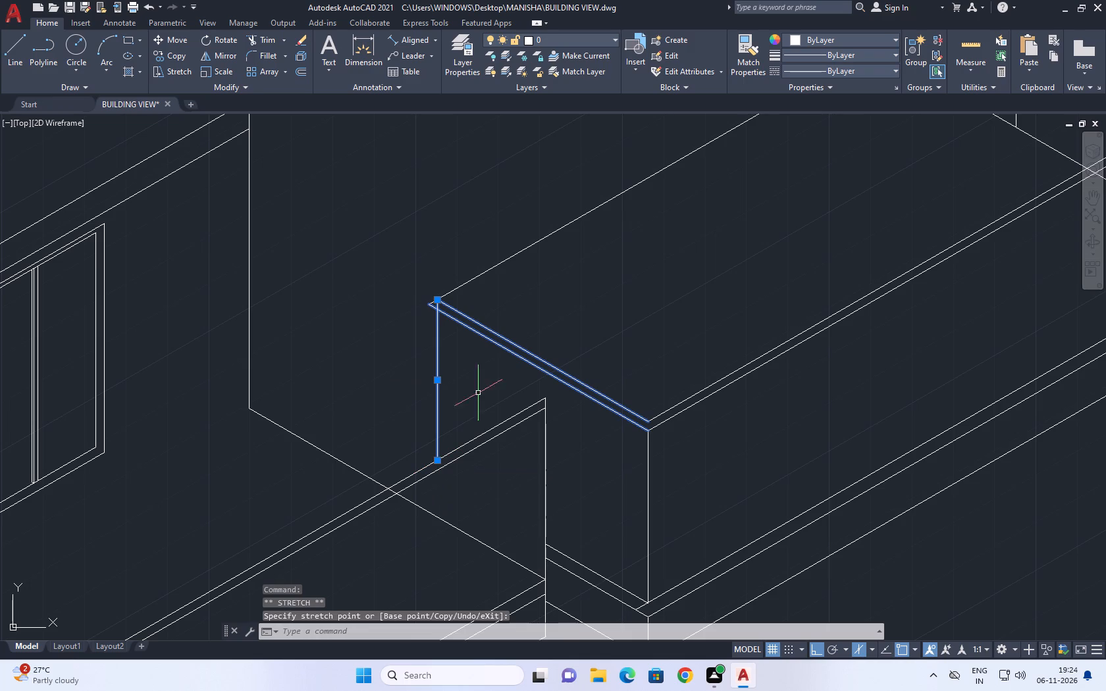
{"action": "right_click", "coordinate": [575, 261]}
{"action": "left_click", "coordinate": [619, 486]}
{"action": "scroll", "coordinate": [500, 411], "scroll_direction": "down", "scroll_amount": 3}
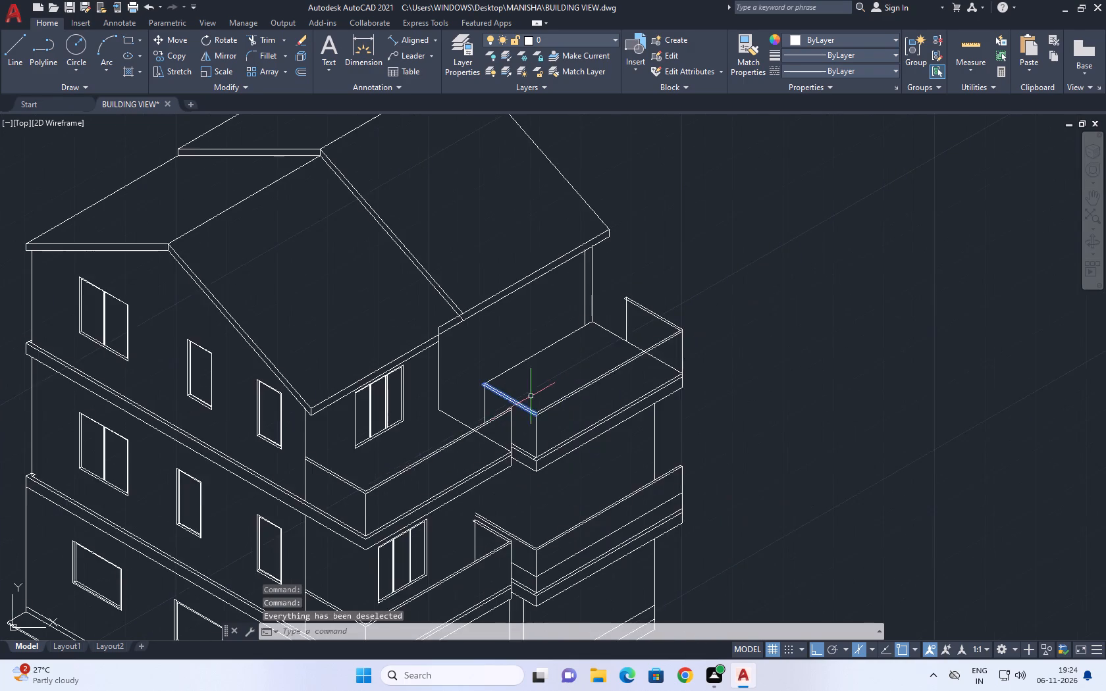
Trim the ends of the front roof's sloped verge lines where they cross the rear roof's eave fascia.
{"action": "scroll", "coordinate": [531, 396], "scroll_direction": "down", "scroll_amount": 1}
{"action": "middle_click_drag", "start_coordinate": [546, 355], "coordinate": [546, 376]}
{"action": "scroll", "coordinate": [504, 359], "scroll_direction": "up", "scroll_amount": 4}
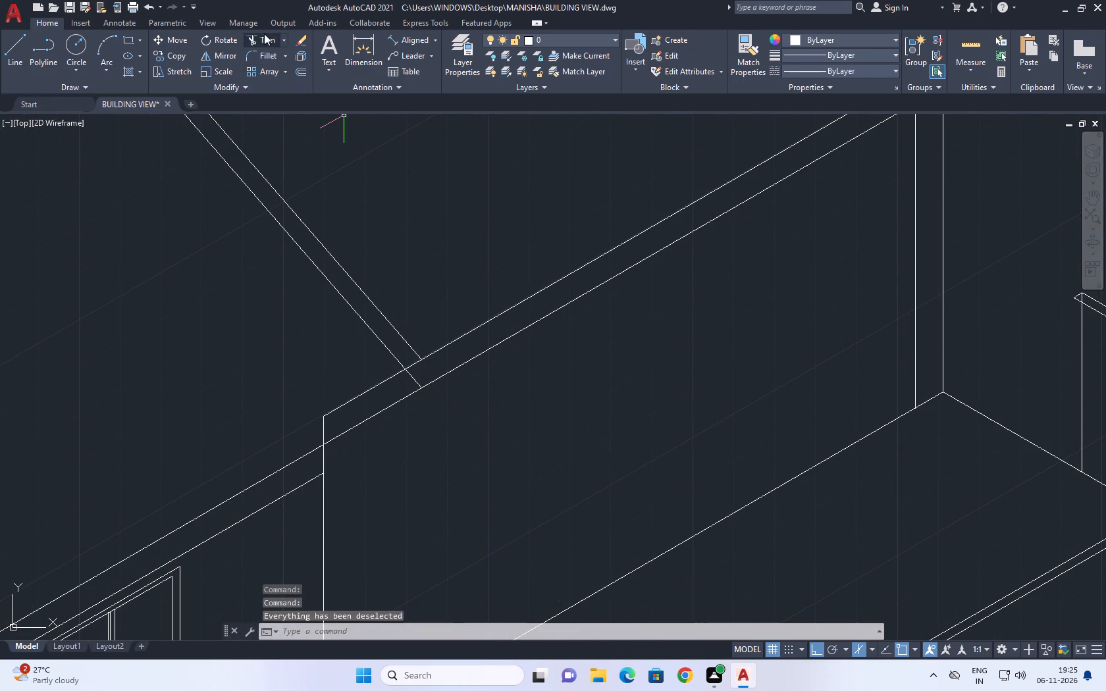
{"action": "left_click", "coordinate": [264, 34]}
{"action": "left_click", "coordinate": [407, 383]}
{"action": "left_click", "coordinate": [425, 372]}
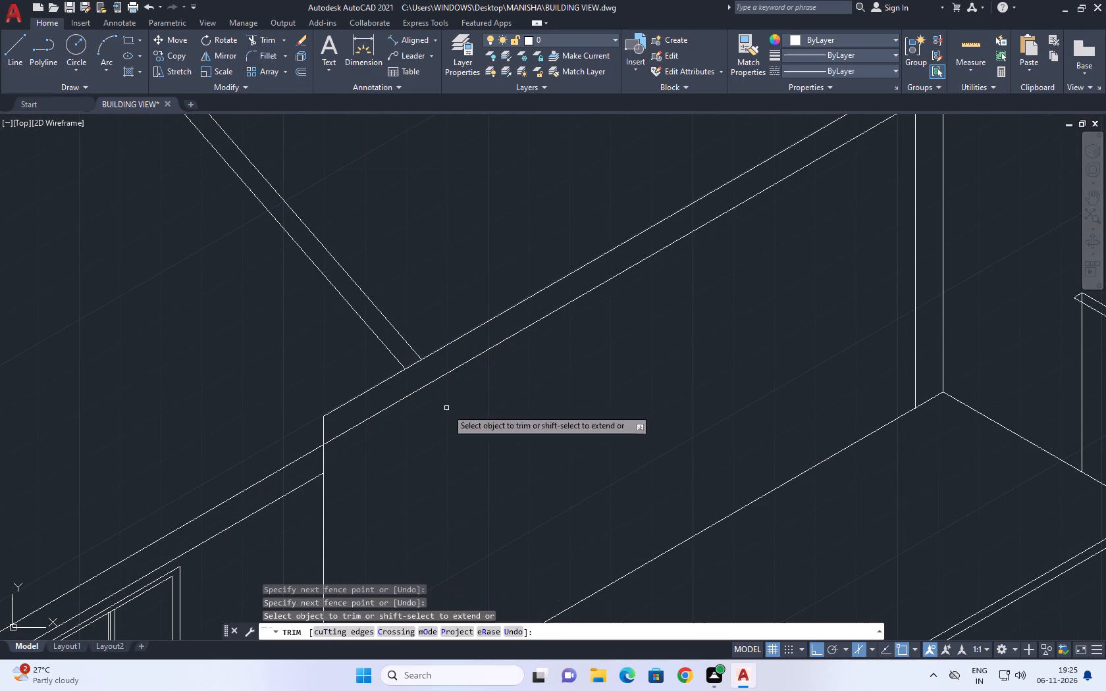
{"action": "right_click", "coordinate": [450, 417]}
{"action": "left_click", "coordinate": [482, 436]}
Examine the junction between the two roofs and the overall building for remaining drawing errors.
{"action": "scroll", "coordinate": [433, 396], "scroll_direction": "down", "scroll_amount": 3}
{"action": "middle_click_drag", "start_coordinate": [492, 360], "coordinate": [502, 371]}
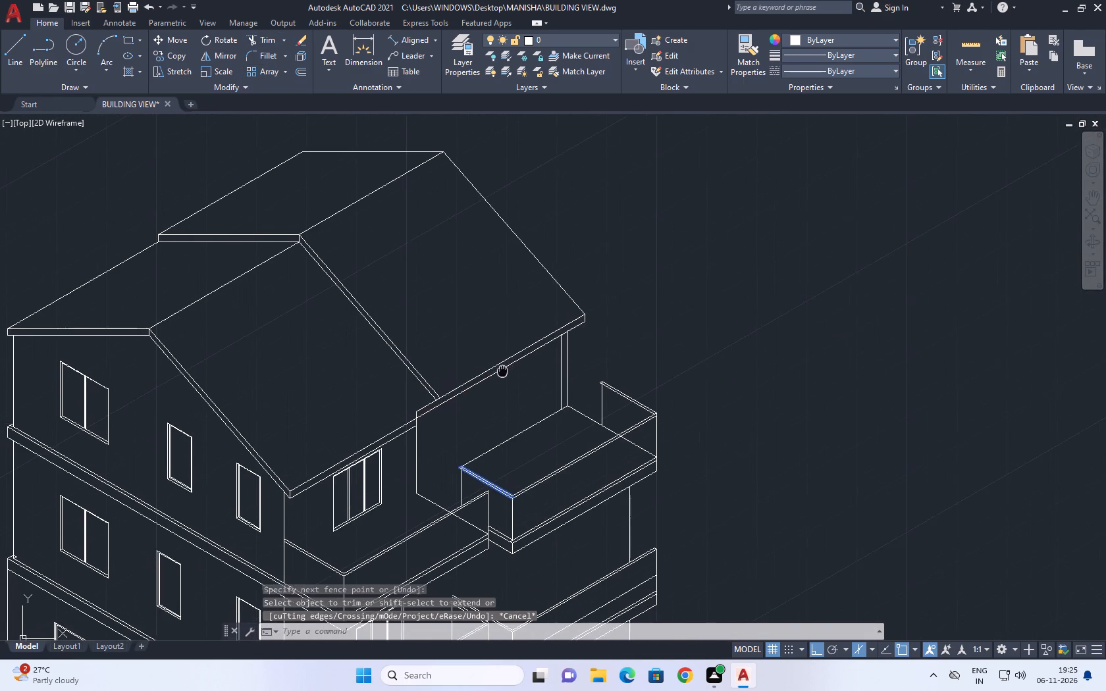
{"action": "scroll", "coordinate": [502, 371], "scroll_direction": "down", "scroll_amount": 1}
{"action": "middle_click_drag", "start_coordinate": [511, 413], "coordinate": [512, 446]}
{"action": "scroll", "coordinate": [445, 441], "scroll_direction": "up", "scroll_amount": 2}
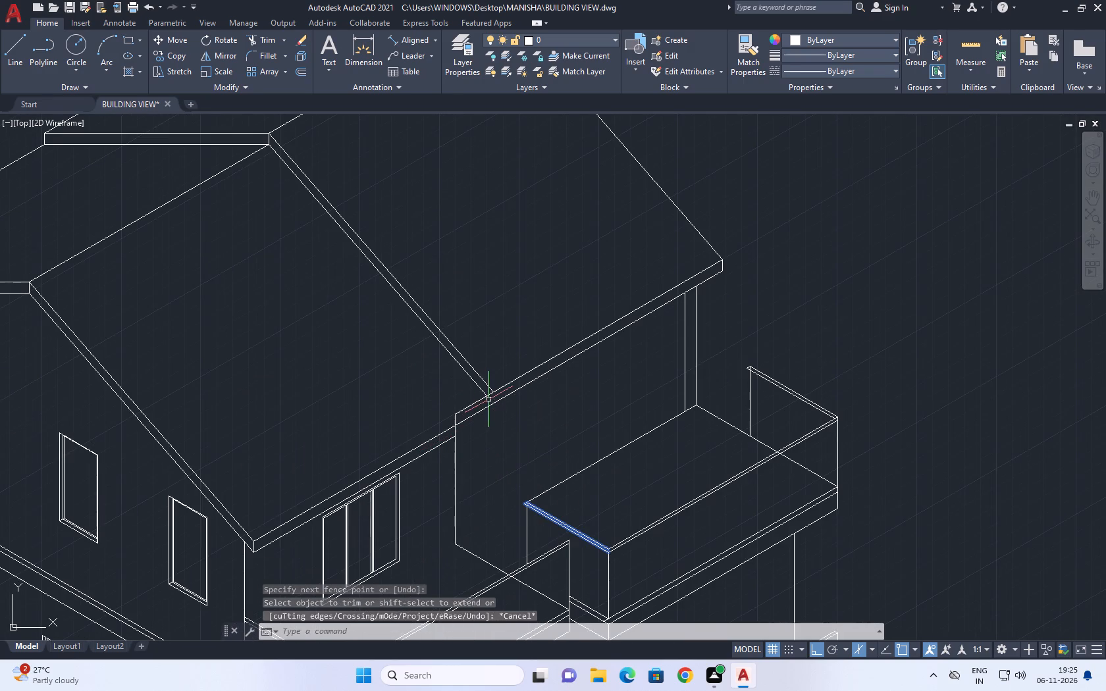
{"action": "middle_click_drag", "start_coordinate": [494, 398], "coordinate": [508, 433]}
{"action": "scroll", "coordinate": [510, 435], "scroll_direction": "down", "scroll_amount": 1}
{"action": "middle_click_drag", "start_coordinate": [523, 456], "coordinate": [533, 478]}
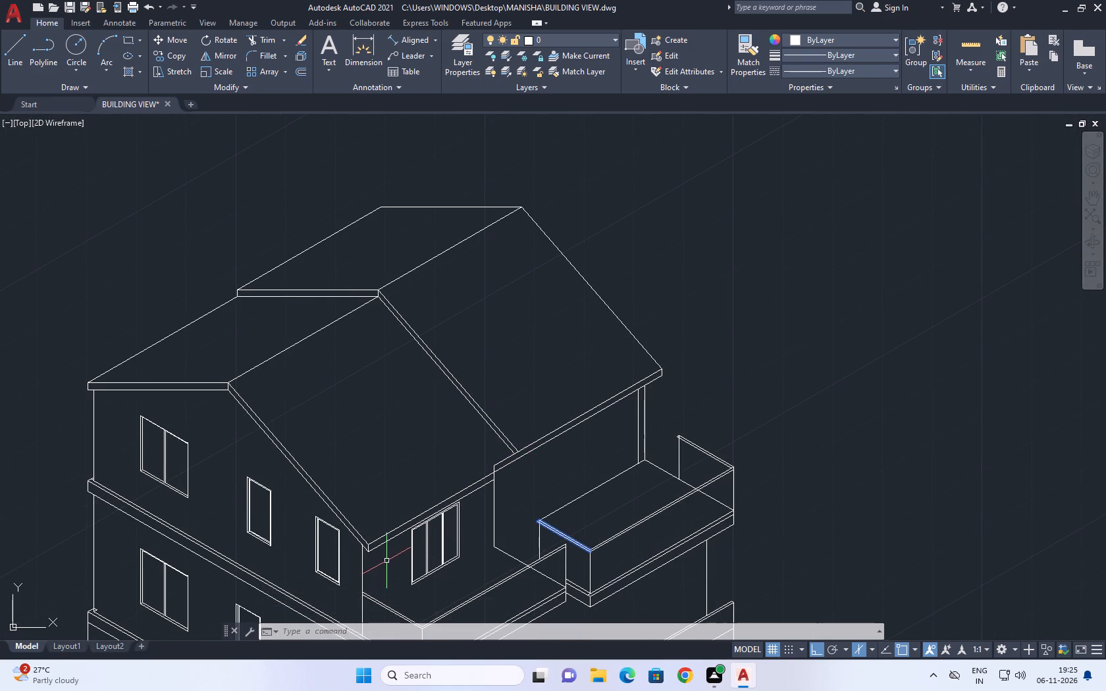
{"action": "scroll", "coordinate": [449, 415], "scroll_direction": "down", "scroll_amount": 2}
{"action": "middle_click_drag", "start_coordinate": [525, 471], "coordinate": [496, 407]}
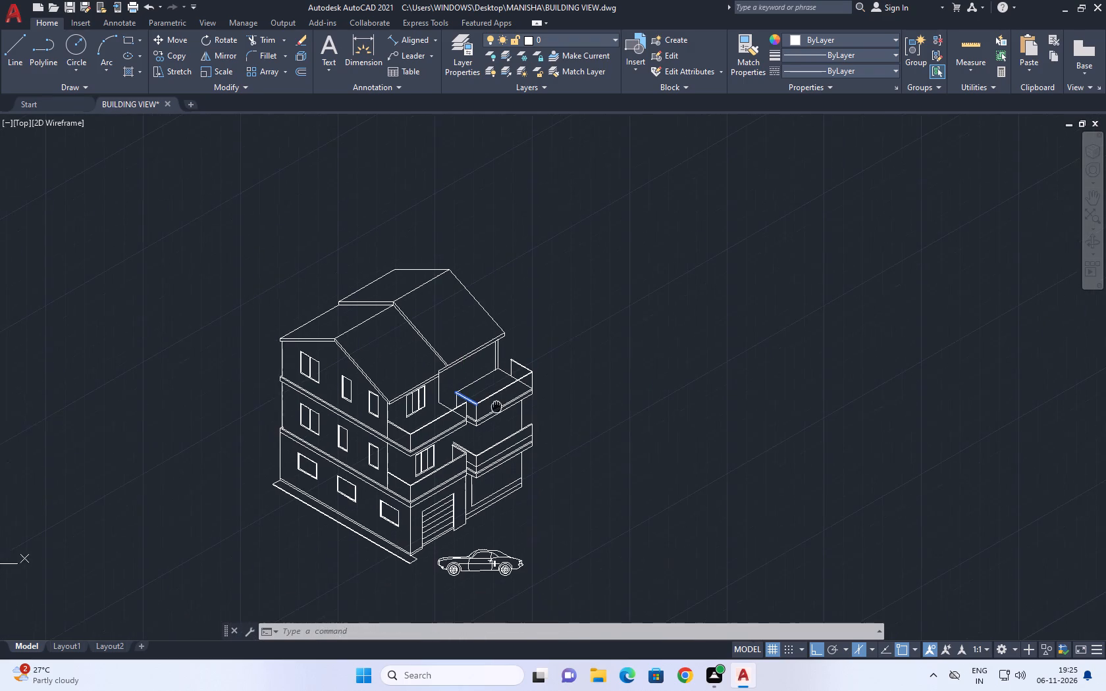
{"action": "middle_click_drag", "start_coordinate": [554, 415], "coordinate": [493, 417]}
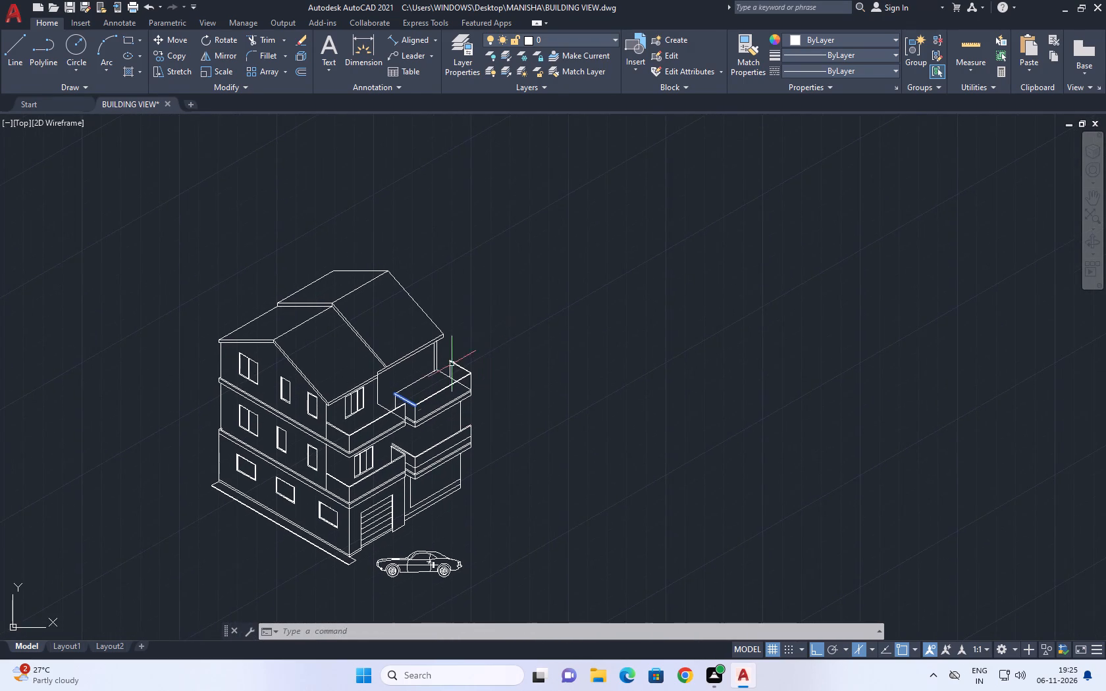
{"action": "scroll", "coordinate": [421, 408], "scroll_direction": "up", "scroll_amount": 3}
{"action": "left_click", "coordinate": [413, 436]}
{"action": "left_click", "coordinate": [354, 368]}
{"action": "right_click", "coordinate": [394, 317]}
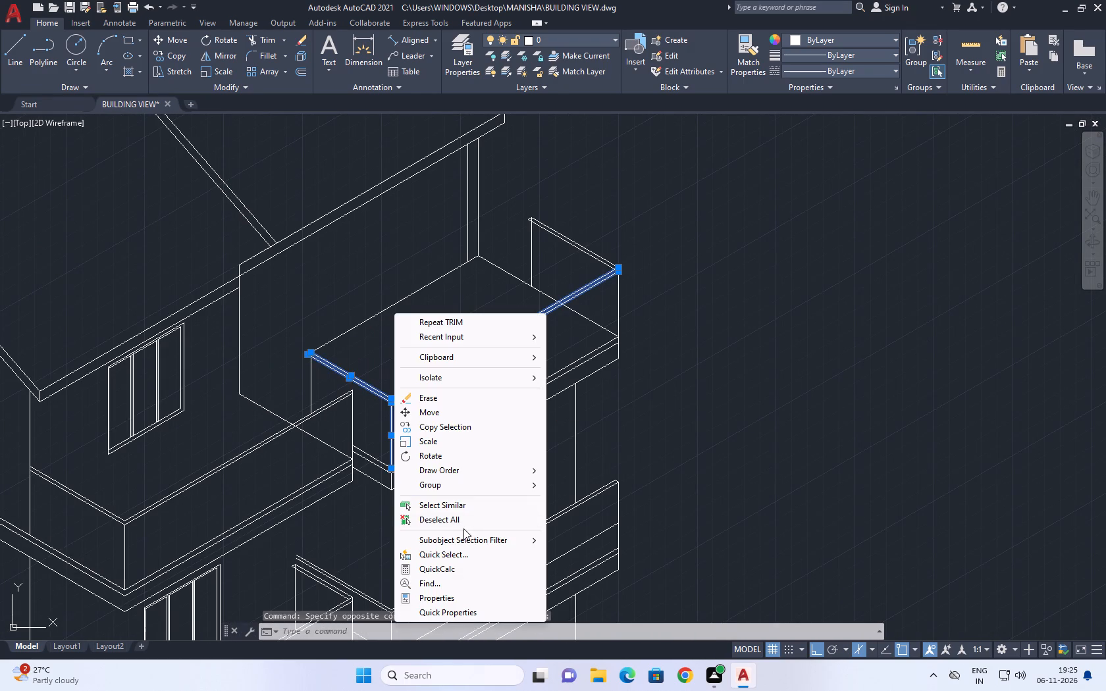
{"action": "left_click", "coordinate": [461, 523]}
Copy the top-floor three-pane front window from its lower corner about 10'-9" along 30° onto the rear extension's upper wall.
{"action": "left_click", "coordinate": [84, 263]}
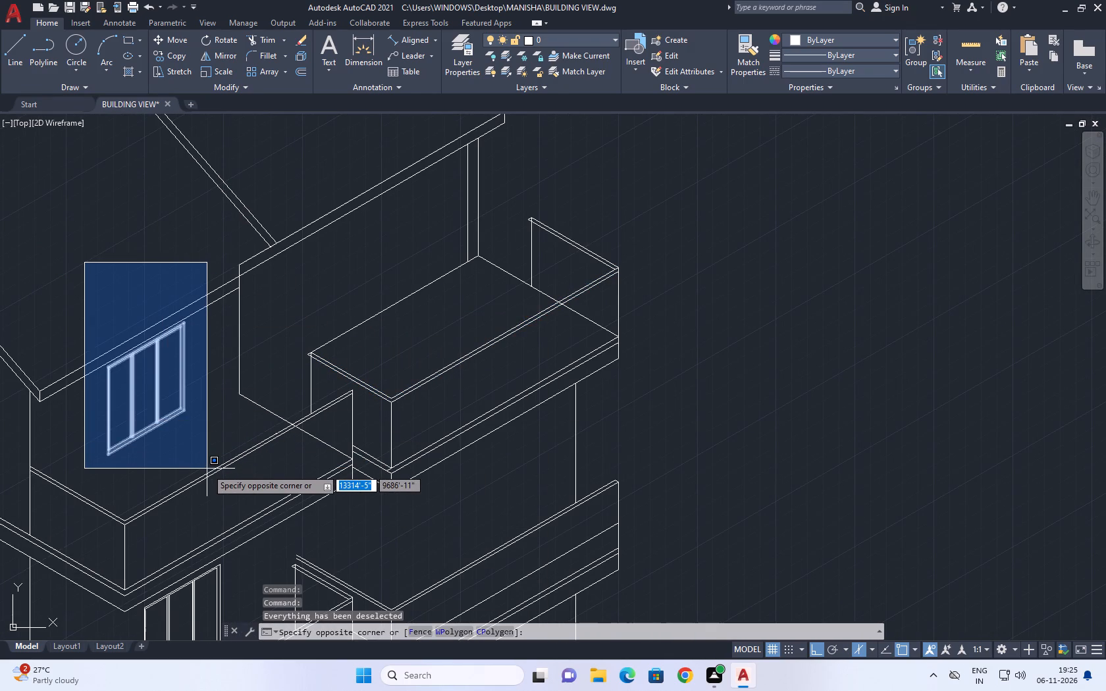
{"action": "left_click", "coordinate": [208, 471]}
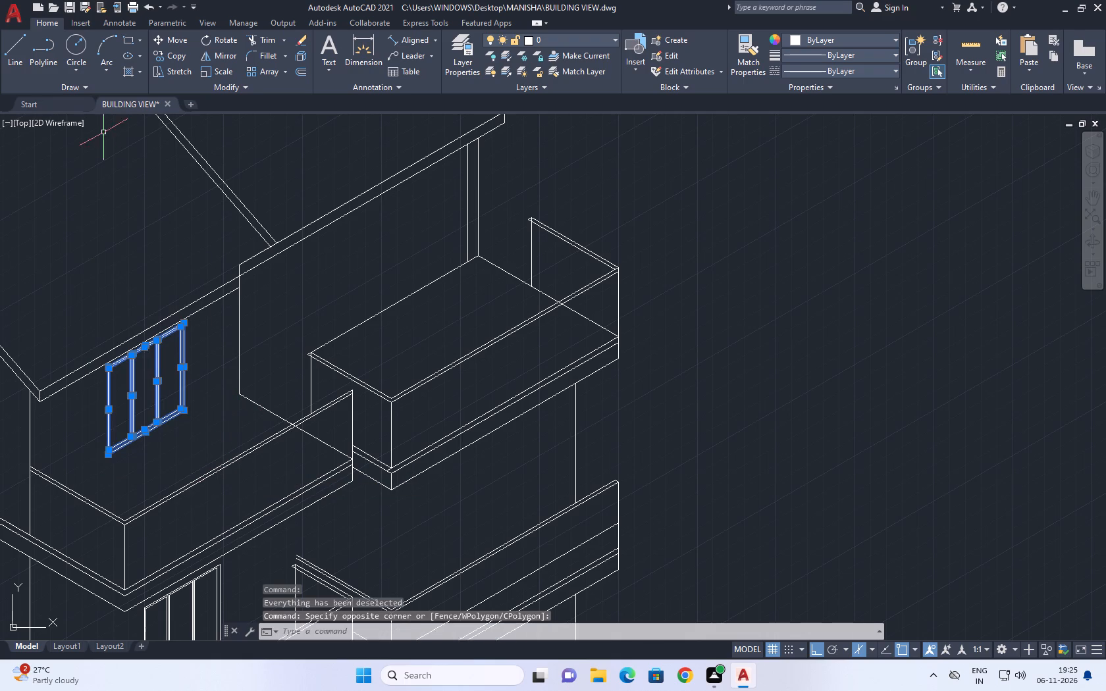
{"action": "left_click", "coordinate": [179, 61]}
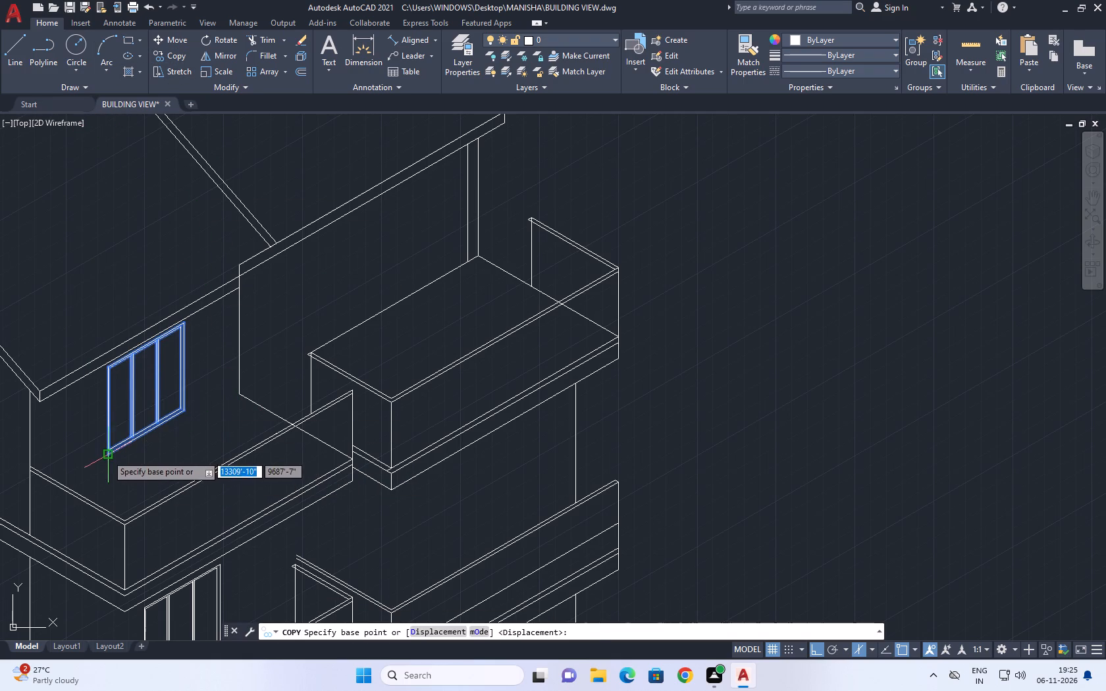
{"action": "left_click", "coordinate": [107, 457]}
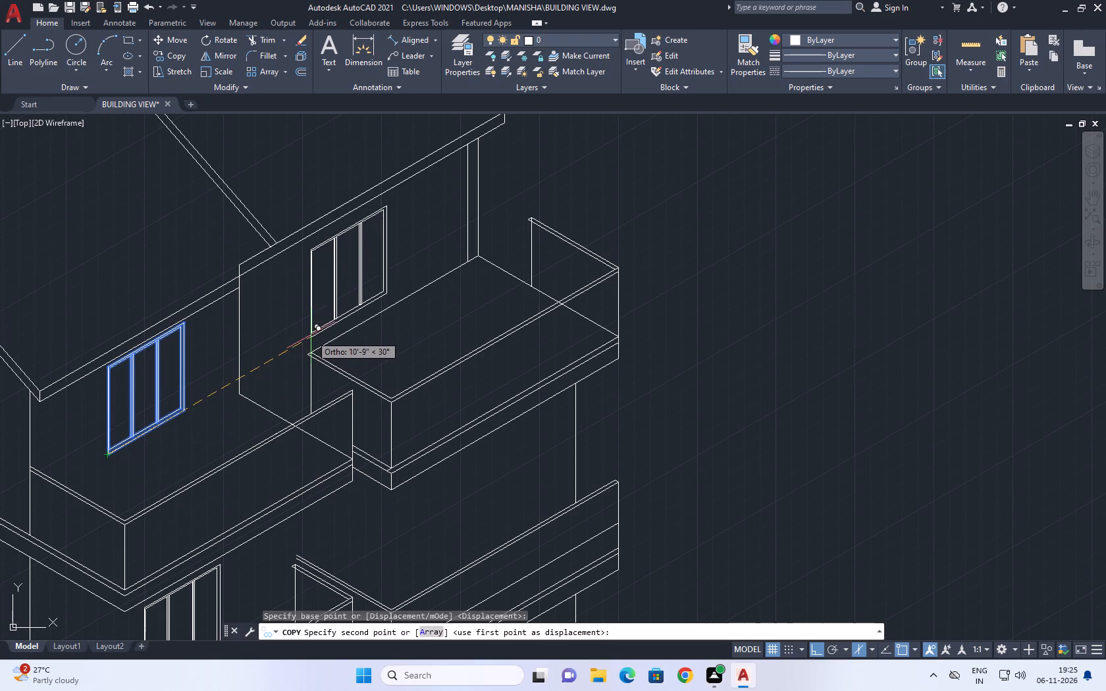
{"action": "left_click", "coordinate": [318, 333]}
Place another copy of the window along the 330° axis on the extension's wall behind the lower balcony railing.
{"action": "scroll", "coordinate": [366, 323], "scroll_direction": "down", "scroll_amount": 3}
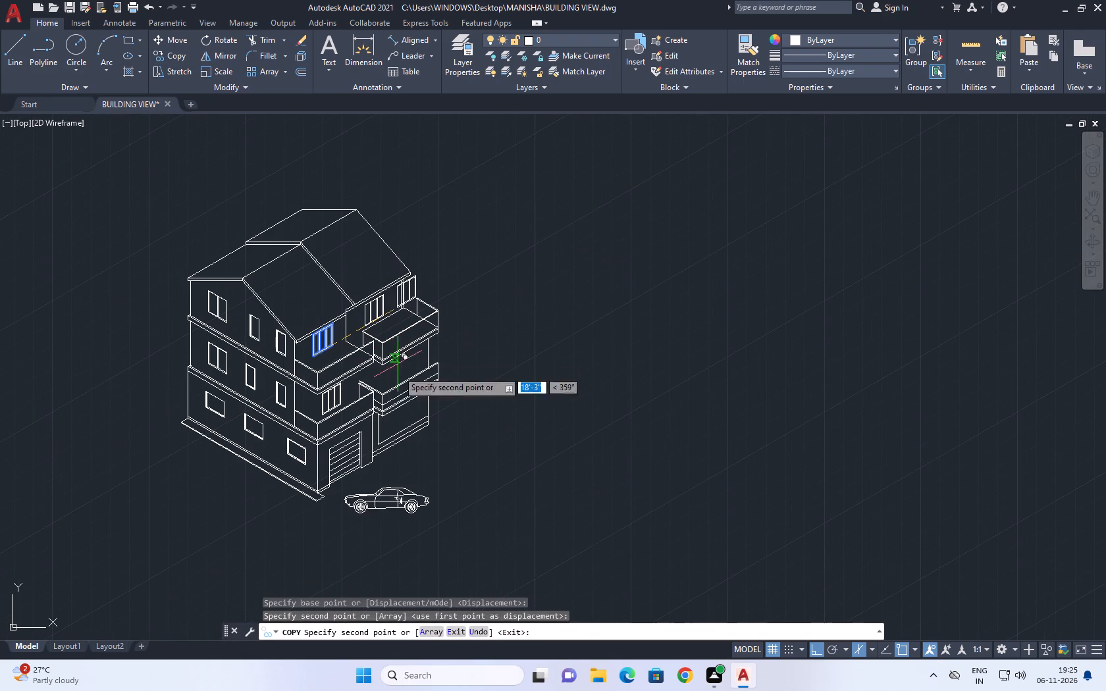
{"action": "key", "text": "F5"}
{"action": "scroll", "coordinate": [380, 384], "scroll_direction": "up", "scroll_amount": 5}
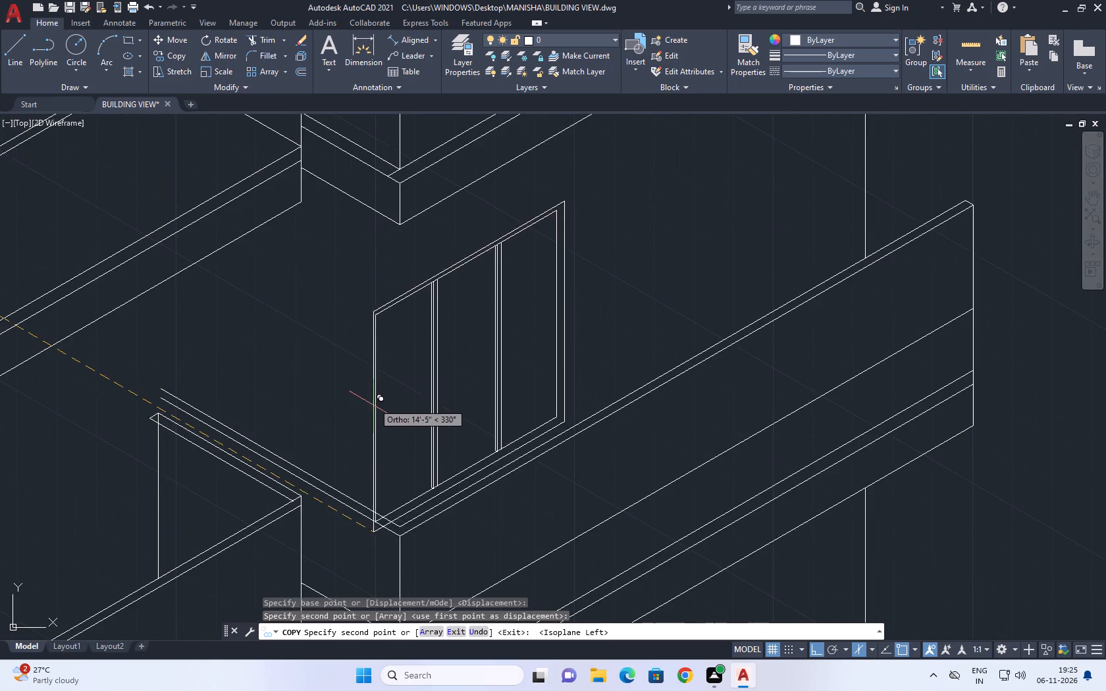
{"action": "scroll", "coordinate": [360, 487], "scroll_direction": "up", "scroll_amount": 2}
{"action": "scroll", "coordinate": [321, 353], "scroll_direction": "down", "scroll_amount": 6}
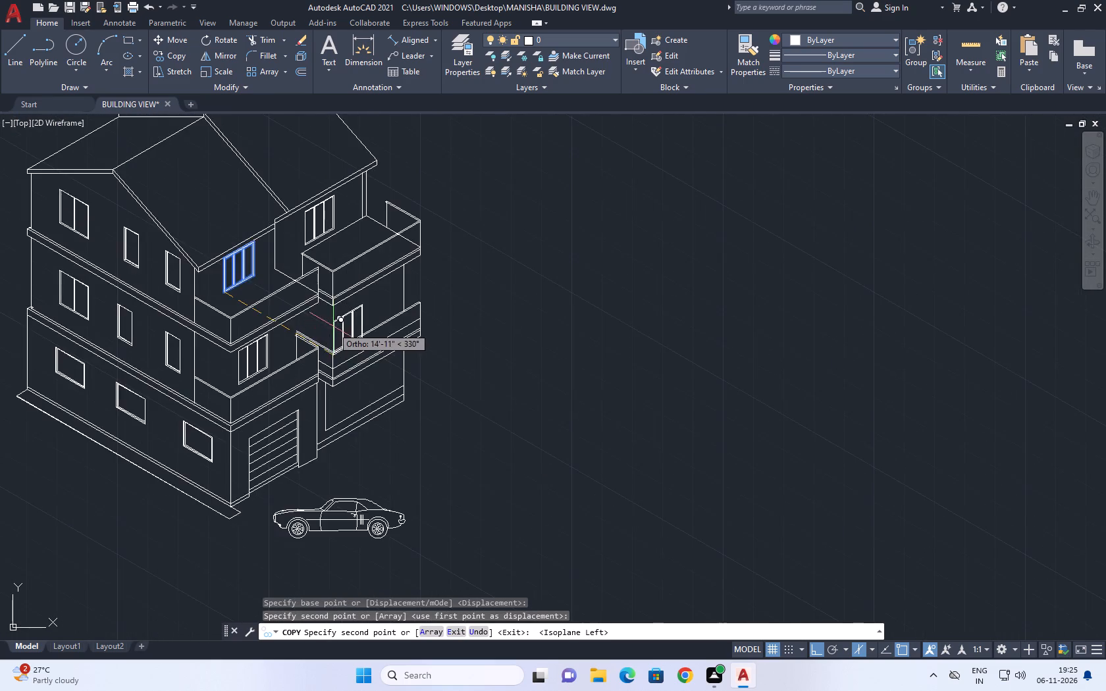
{"action": "scroll", "coordinate": [333, 326], "scroll_direction": "up", "scroll_amount": 2}
{"action": "left_click", "coordinate": [307, 307]}
{"action": "key", "text": "Escape"}
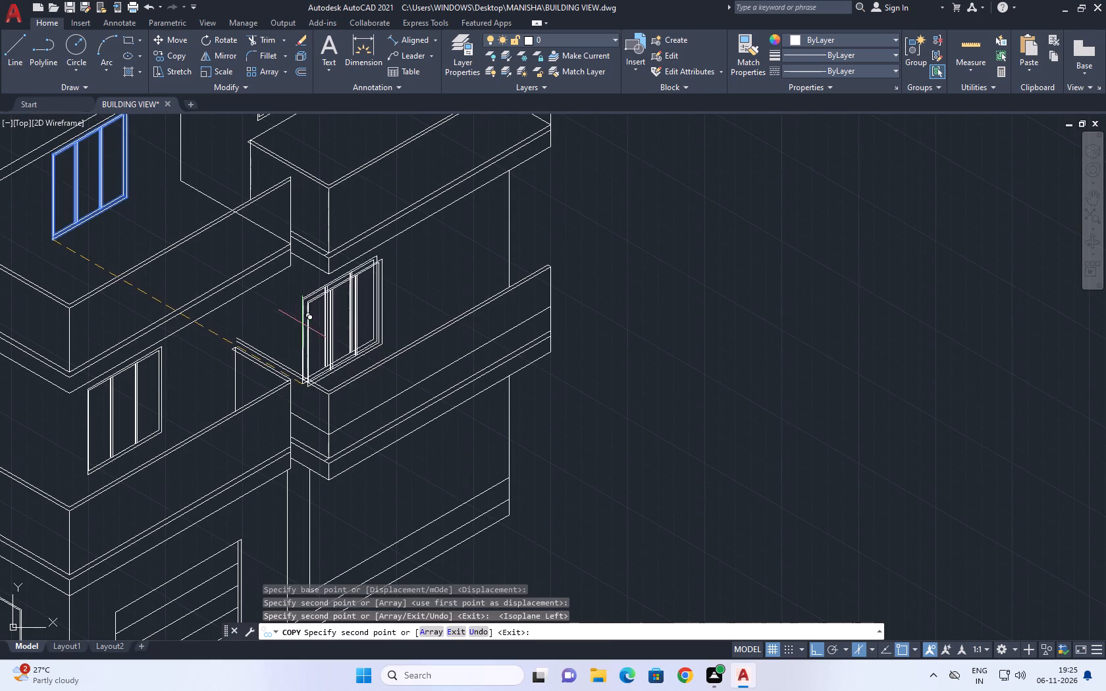
Move the copied window above the extension's lower balcony about 2'-11" along the 30° axis, away from the wall's inner corner.
{"action": "scroll", "coordinate": [298, 317], "scroll_direction": "up", "scroll_amount": 3}
{"action": "left_click_drag", "start_coordinate": [668, 326], "coordinate": [624, 341]}
{"action": "left_click", "coordinate": [275, 364]}
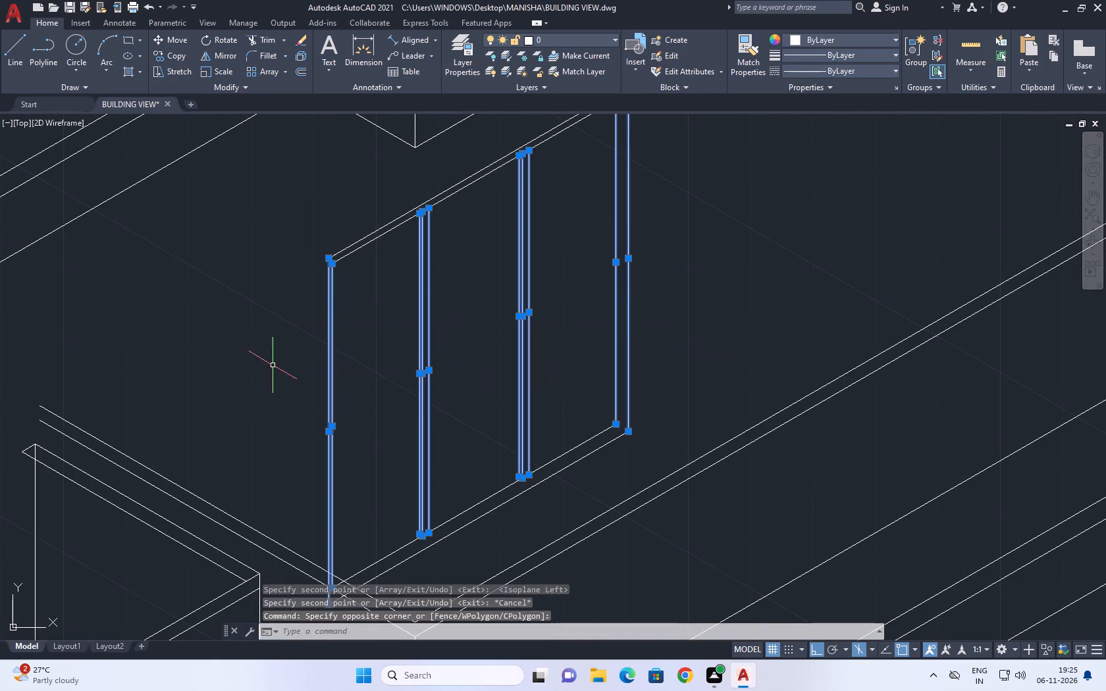
{"action": "left_click_drag", "start_coordinate": [488, 536], "coordinate": [476, 523]}
{"action": "left_click", "coordinate": [406, 433]}
{"action": "scroll", "coordinate": [394, 404], "scroll_direction": "down", "scroll_amount": 2}
{"action": "scroll", "coordinate": [415, 334], "scroll_direction": "up", "scroll_amount": 2}
{"action": "left_click", "coordinate": [446, 300]}
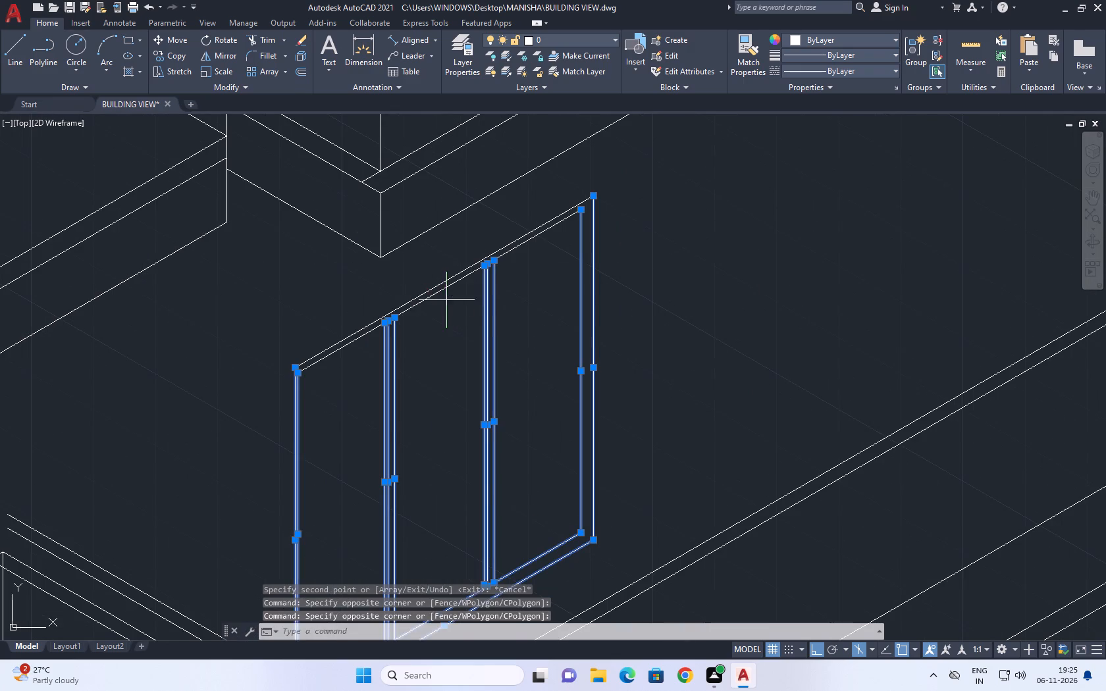
{"action": "left_click_drag", "start_coordinate": [406, 287], "coordinate": [395, 286]}
{"action": "middle_click_drag", "start_coordinate": [411, 461], "coordinate": [451, 306]}
{"action": "scroll", "coordinate": [414, 442], "scroll_direction": "up", "scroll_amount": 1}
{"action": "scroll", "coordinate": [454, 294], "scroll_direction": "down", "scroll_amount": 3}
{"action": "scroll", "coordinate": [406, 396], "scroll_direction": "up", "scroll_amount": 6}
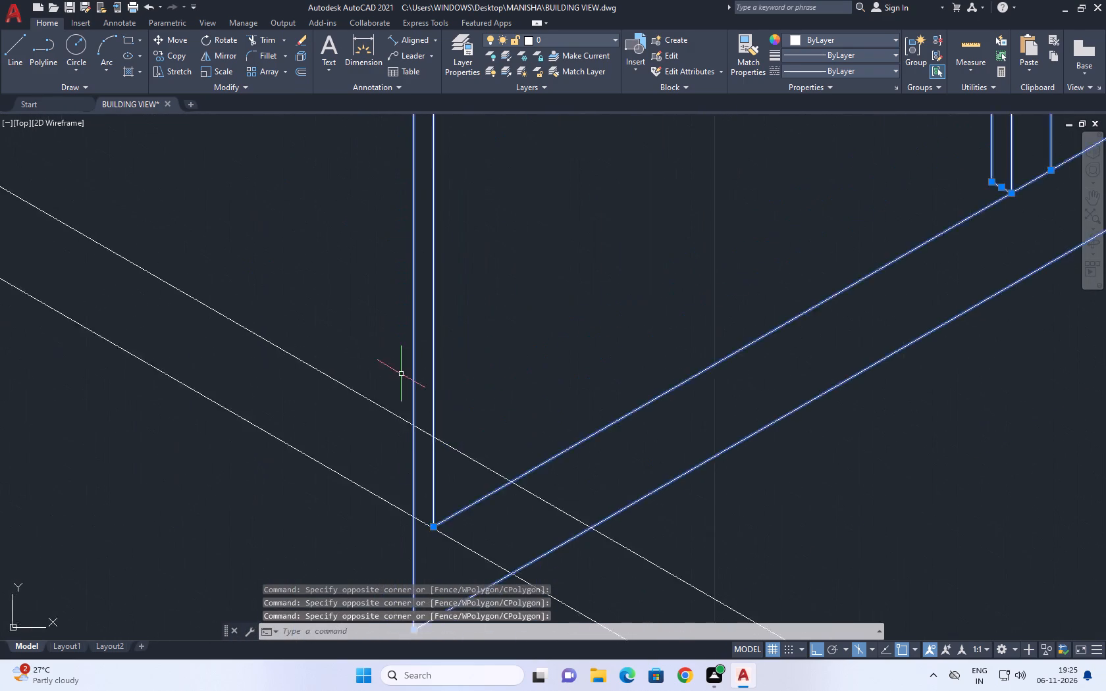
{"action": "scroll", "coordinate": [401, 373], "scroll_direction": "up", "scroll_amount": 1}
{"action": "scroll", "coordinate": [401, 369], "scroll_direction": "down", "scroll_amount": 7}
{"action": "middle_click_drag", "start_coordinate": [531, 317], "coordinate": [358, 419]}
{"action": "key", "text": "m"}
{"action": "key", "text": "space"}
{"action": "left_click", "coordinate": [391, 349]}
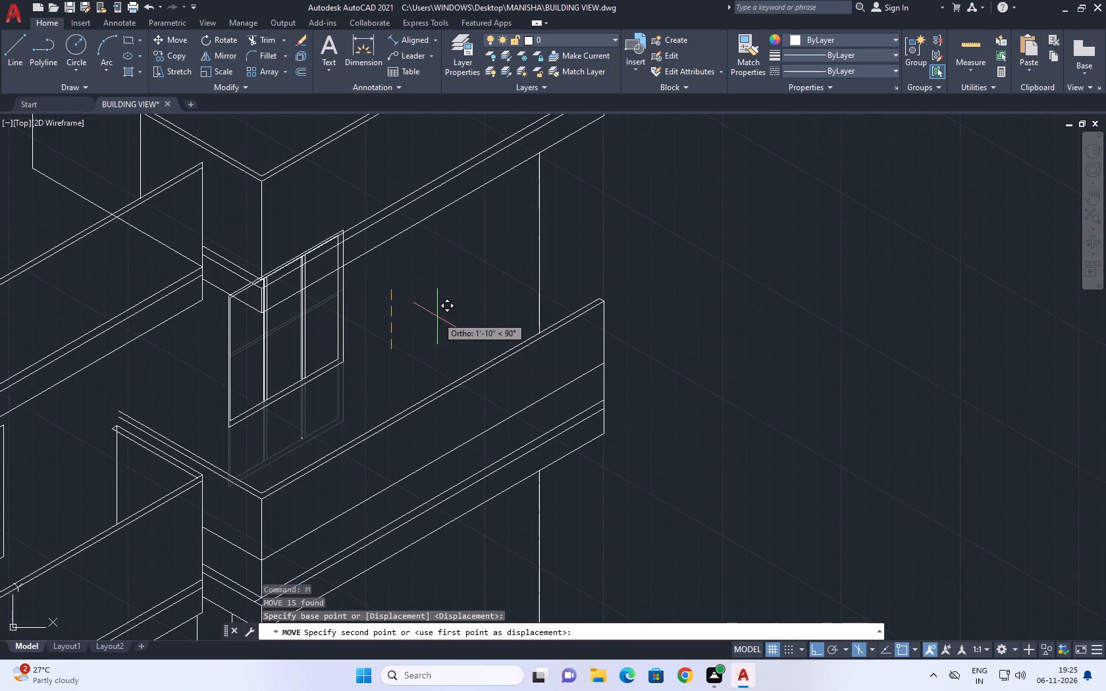
{"action": "key", "text": "F5"}
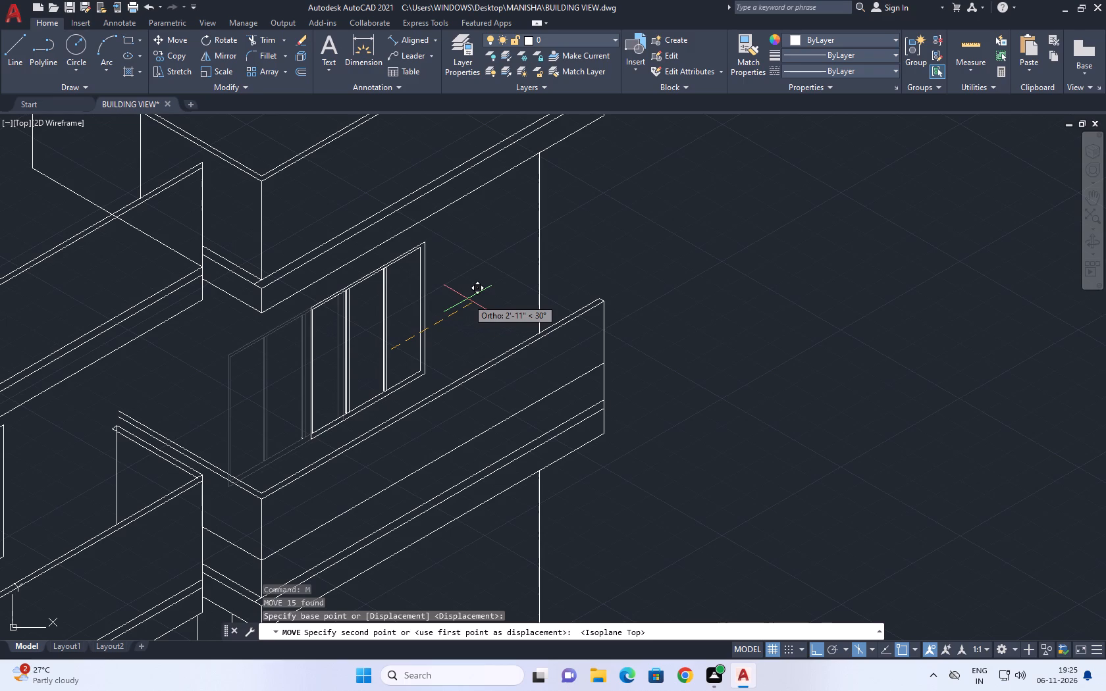
{"action": "left_click", "coordinate": [467, 299]}
Move the leftover short mullion edge line to the foot of the second mullion in the relocated window.
{"action": "scroll", "coordinate": [287, 421], "scroll_direction": "up", "scroll_amount": 3}
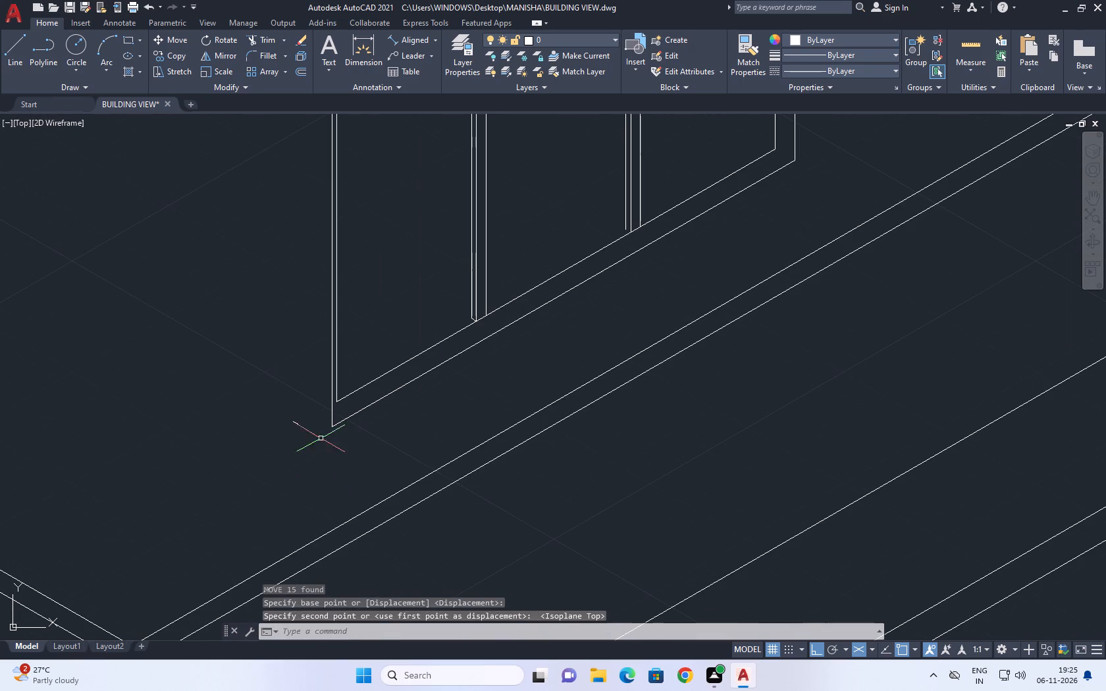
{"action": "left_click", "coordinate": [321, 437]}
{"action": "left_click", "coordinate": [276, 402]}
{"action": "middle_click_drag", "start_coordinate": [294, 431], "coordinate": [290, 478]}
{"action": "key", "text": "m"}
{"action": "key", "text": "space"}
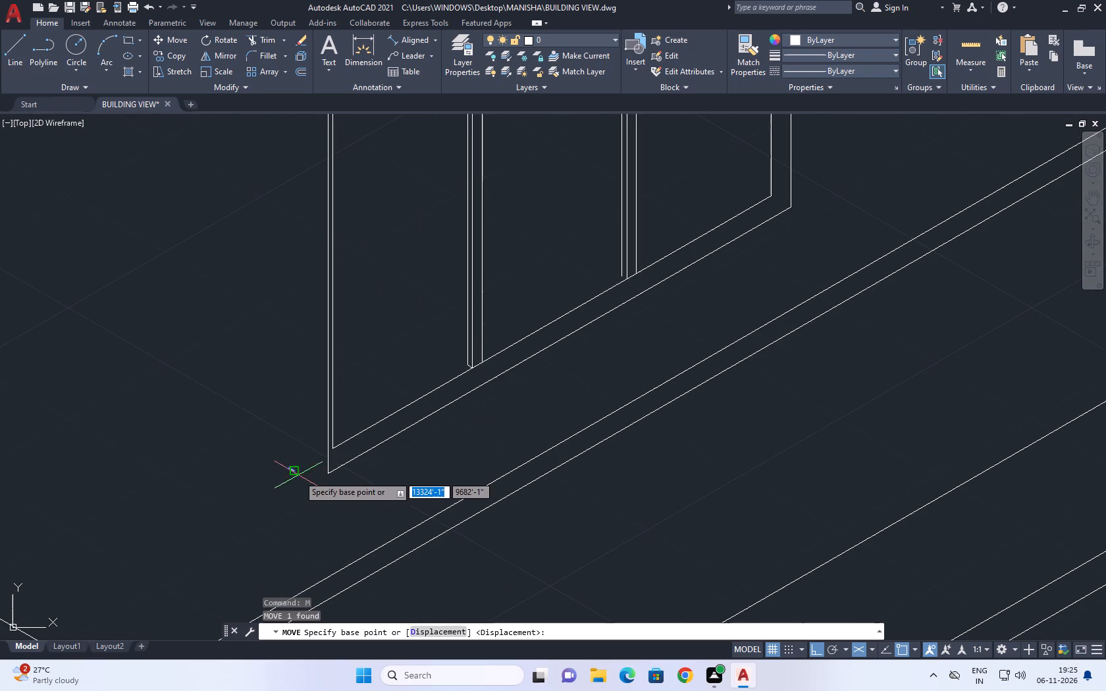
{"action": "left_click", "coordinate": [296, 474]}
{"action": "scroll", "coordinate": [375, 459], "scroll_direction": "up", "scroll_amount": 1}
{"action": "scroll", "coordinate": [375, 459], "scroll_direction": "down", "scroll_amount": 2}
{"action": "scroll", "coordinate": [519, 356], "scroll_direction": "up", "scroll_amount": 3}
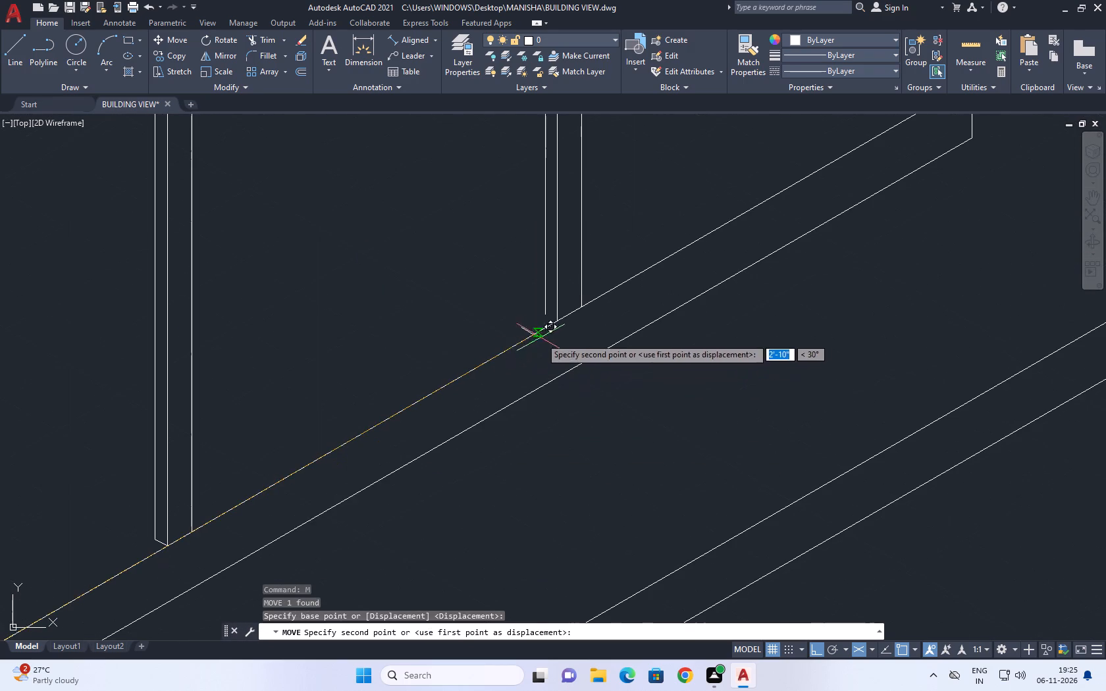
{"action": "left_click", "coordinate": [556, 321]}
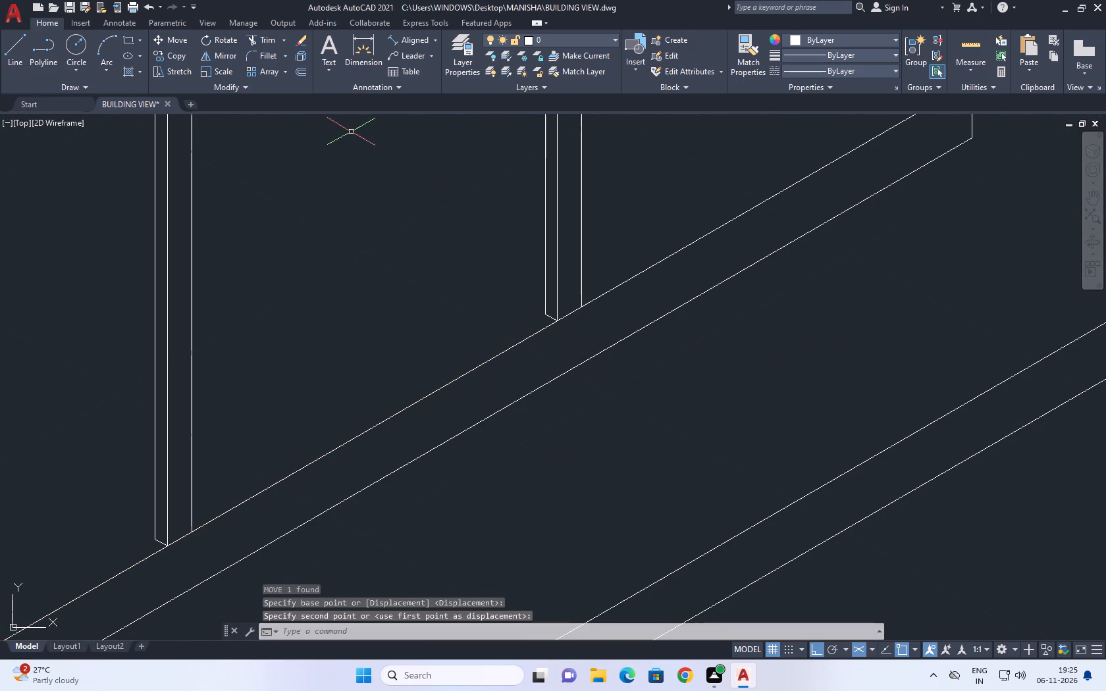
Examine both new extension windows and the whole building with the car.
{"action": "scroll", "coordinate": [517, 201], "scroll_direction": "down", "scroll_amount": 4}
{"action": "scroll", "coordinate": [532, 311], "scroll_direction": "down", "scroll_amount": 1}
{"action": "middle_click_drag", "start_coordinate": [540, 246], "coordinate": [558, 353]}
{"action": "scroll", "coordinate": [548, 336], "scroll_direction": "down", "scroll_amount": 1}
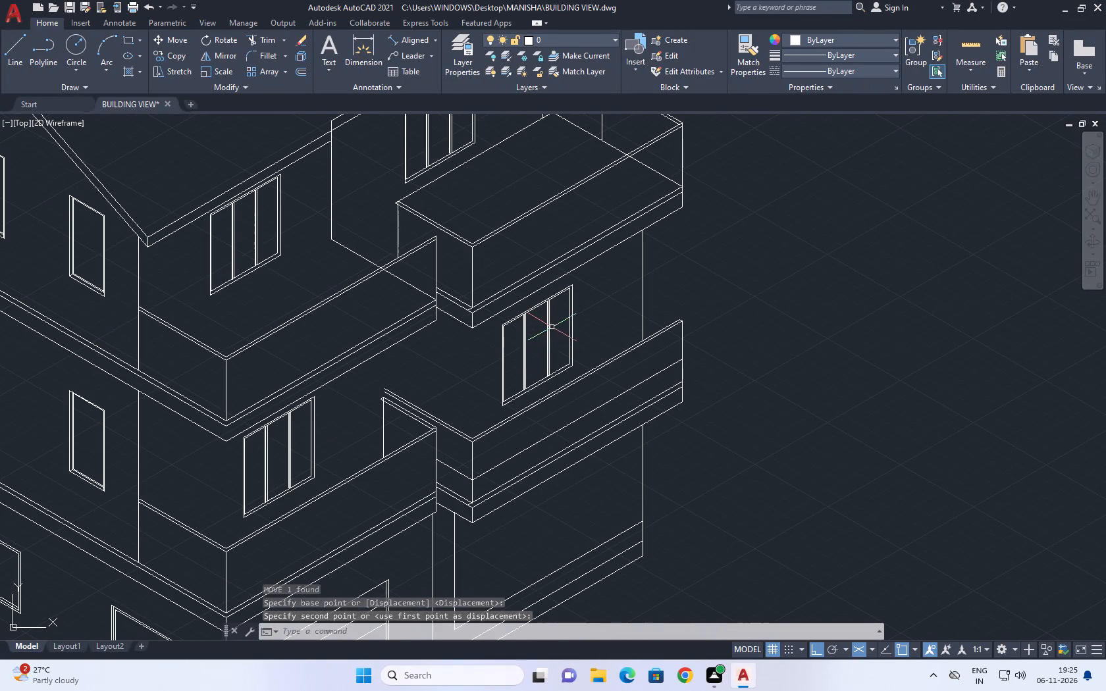
{"action": "scroll", "coordinate": [548, 309], "scroll_direction": "down", "scroll_amount": 1}
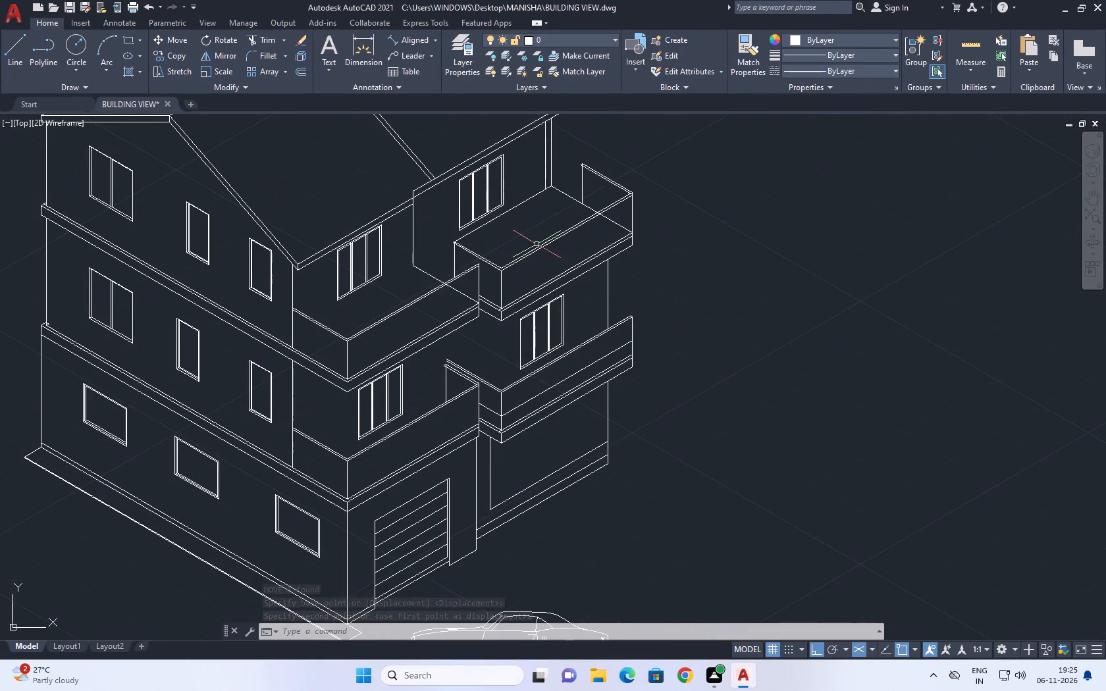
{"action": "middle_click_drag", "start_coordinate": [510, 222], "coordinate": [508, 334]}
{"action": "scroll", "coordinate": [585, 244], "scroll_direction": "down", "scroll_amount": 2}
{"action": "middle_click_drag", "start_coordinate": [587, 242], "coordinate": [587, 263]}
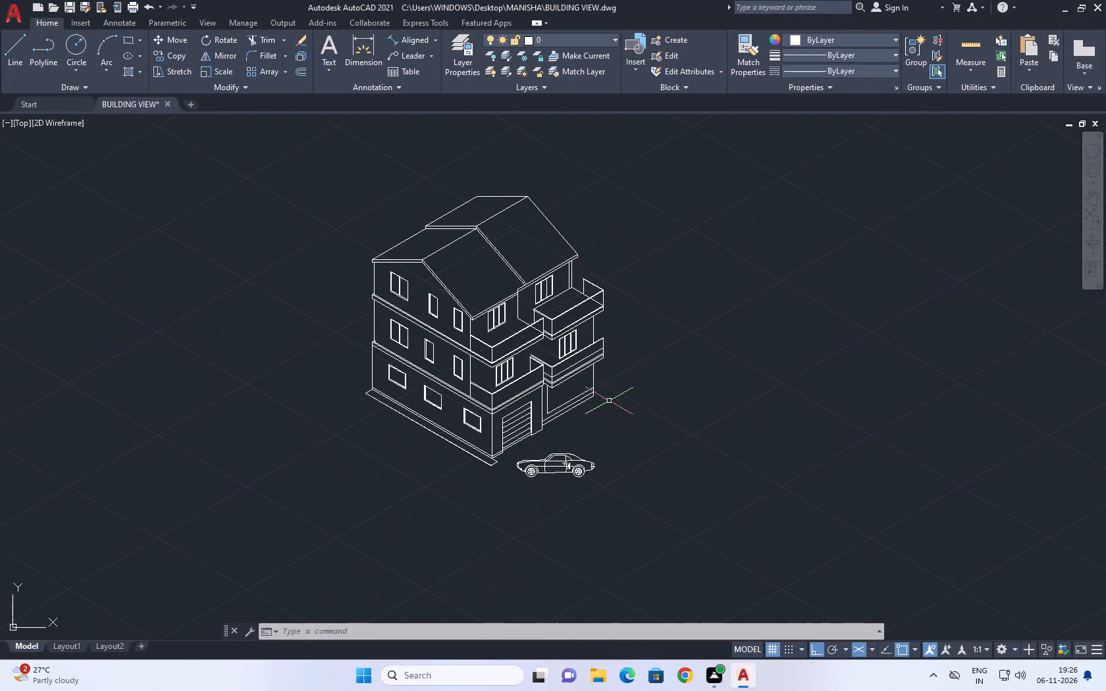
{"action": "middle_click_drag", "start_coordinate": [596, 416], "coordinate": [394, 389]}
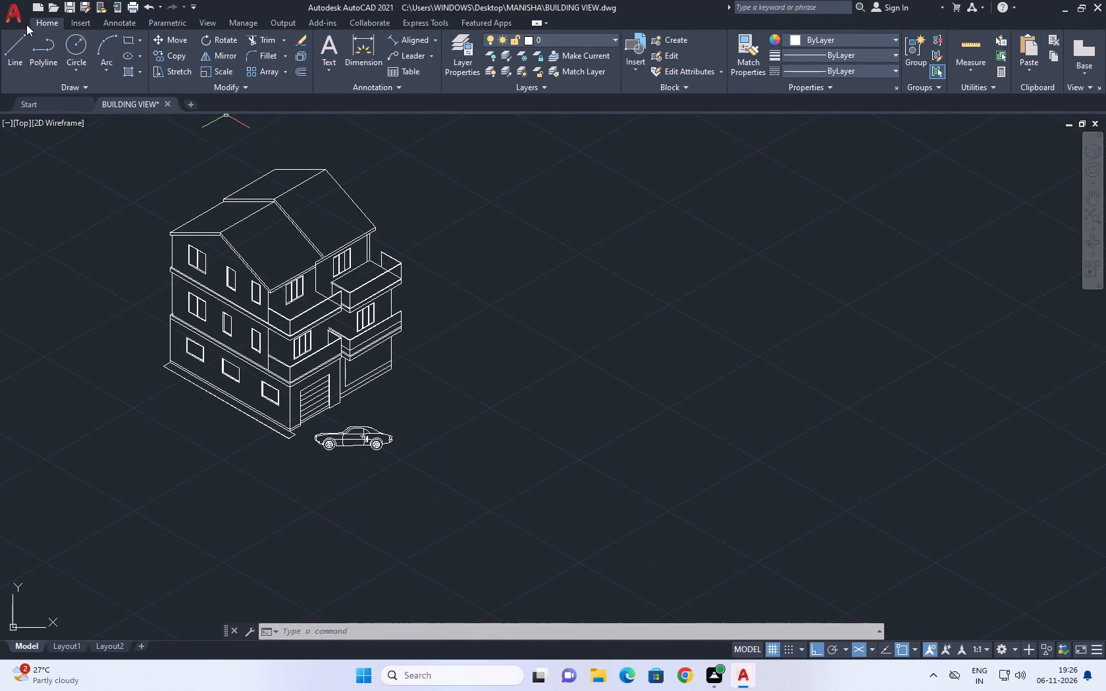
Save the drawing as BUILDING VIEW in AutoCAD 2018 format, replacing the existing file.
{"action": "left_click", "coordinate": [7, 16]}
{"action": "left_click", "coordinate": [47, 171]}
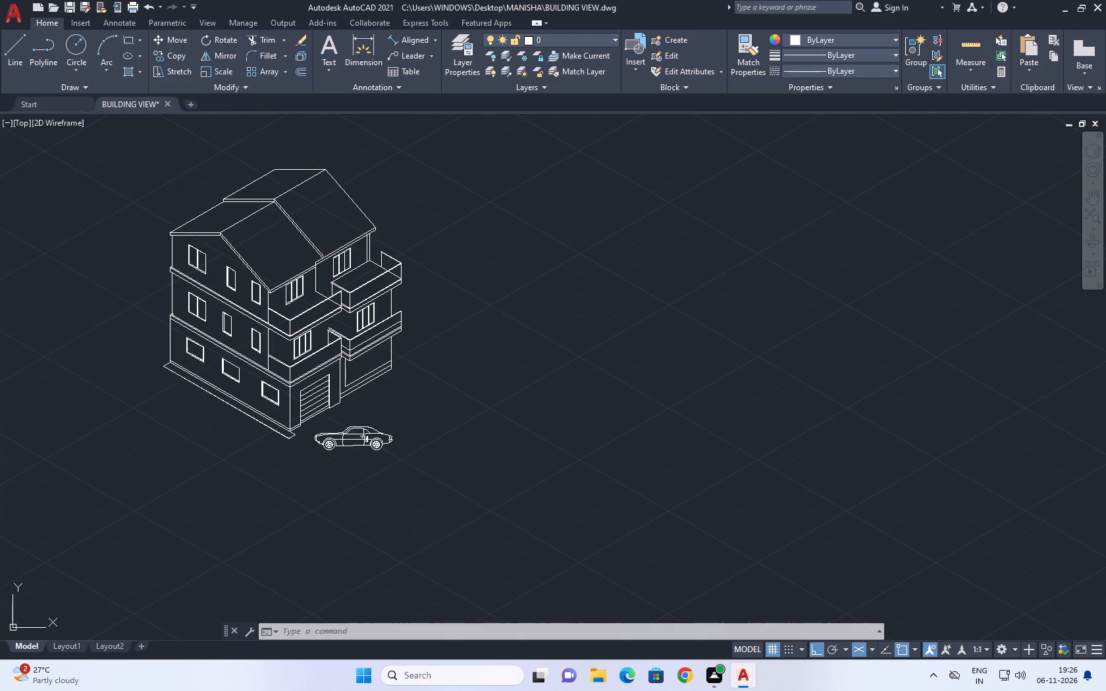
{"action": "left_click", "coordinate": [724, 461]}
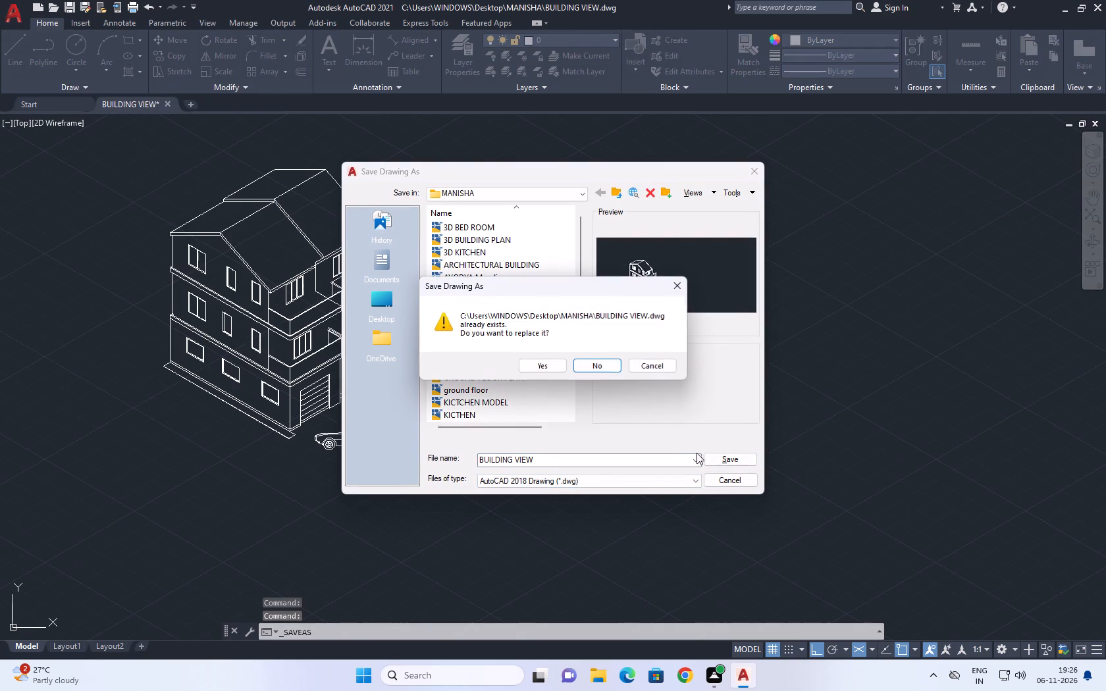
{"action": "left_click", "coordinate": [540, 367]}
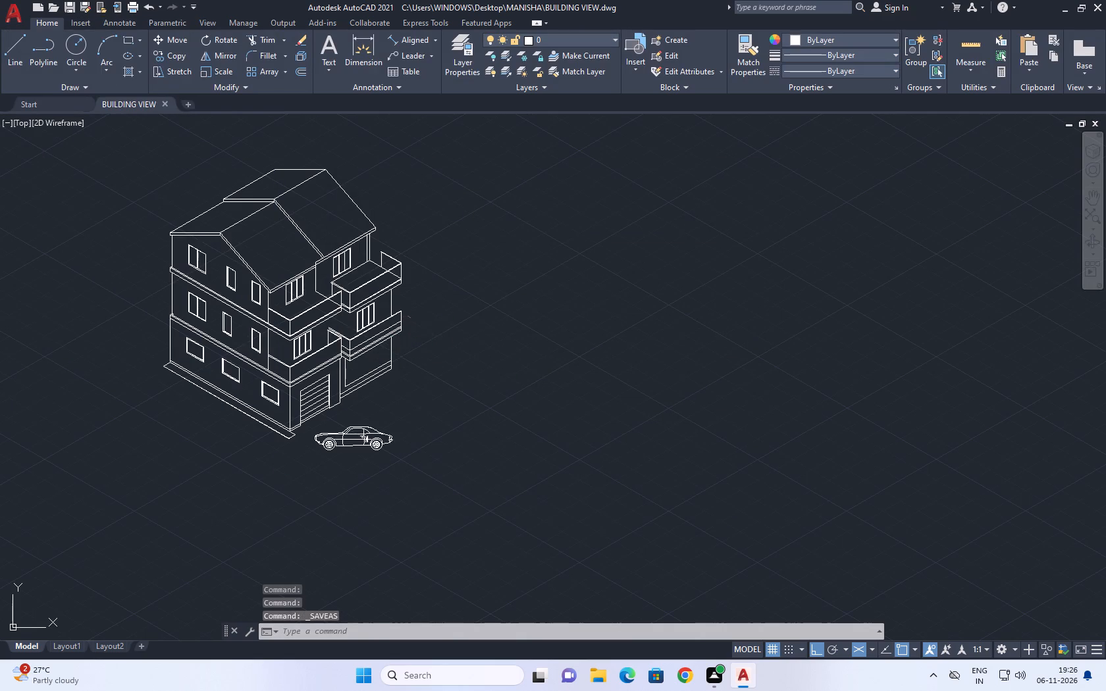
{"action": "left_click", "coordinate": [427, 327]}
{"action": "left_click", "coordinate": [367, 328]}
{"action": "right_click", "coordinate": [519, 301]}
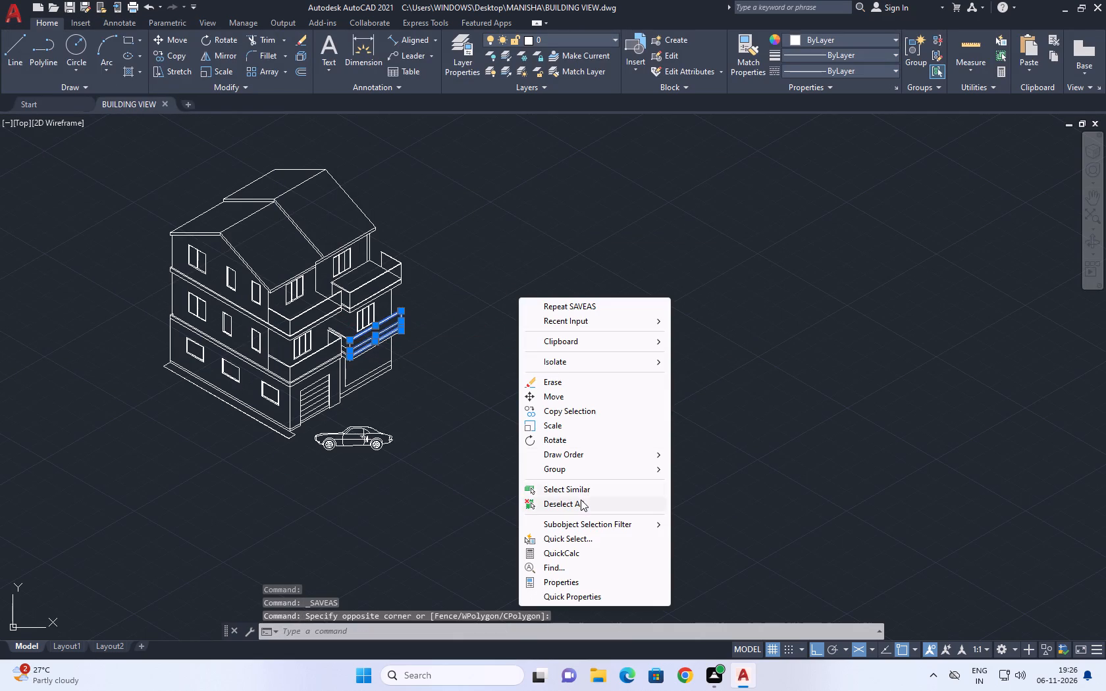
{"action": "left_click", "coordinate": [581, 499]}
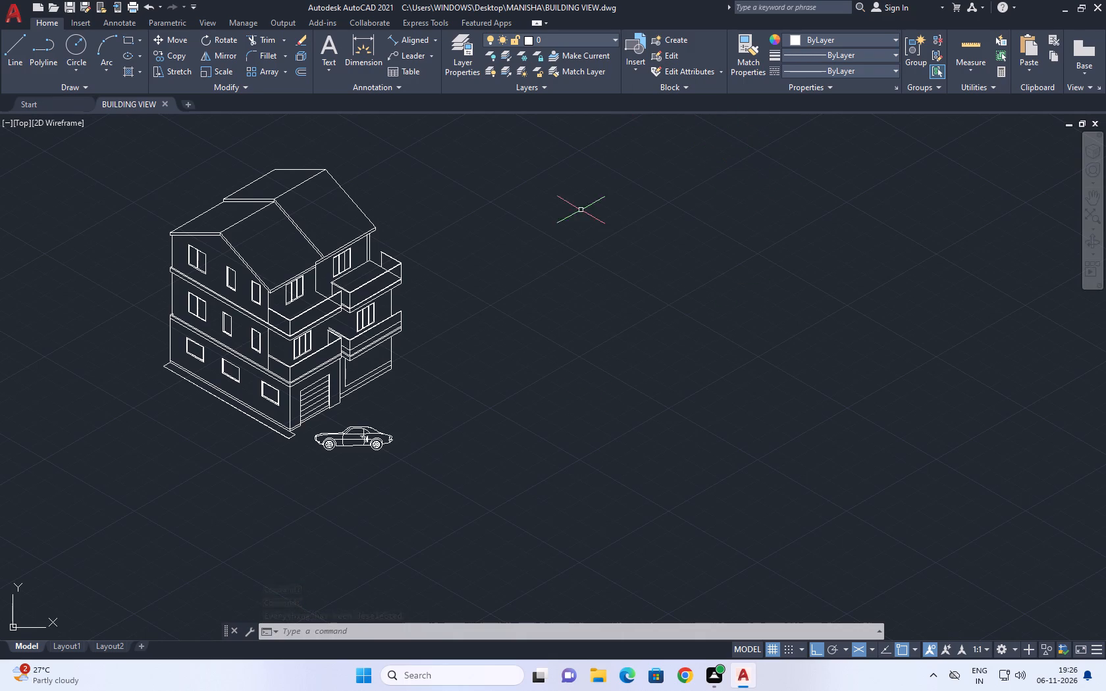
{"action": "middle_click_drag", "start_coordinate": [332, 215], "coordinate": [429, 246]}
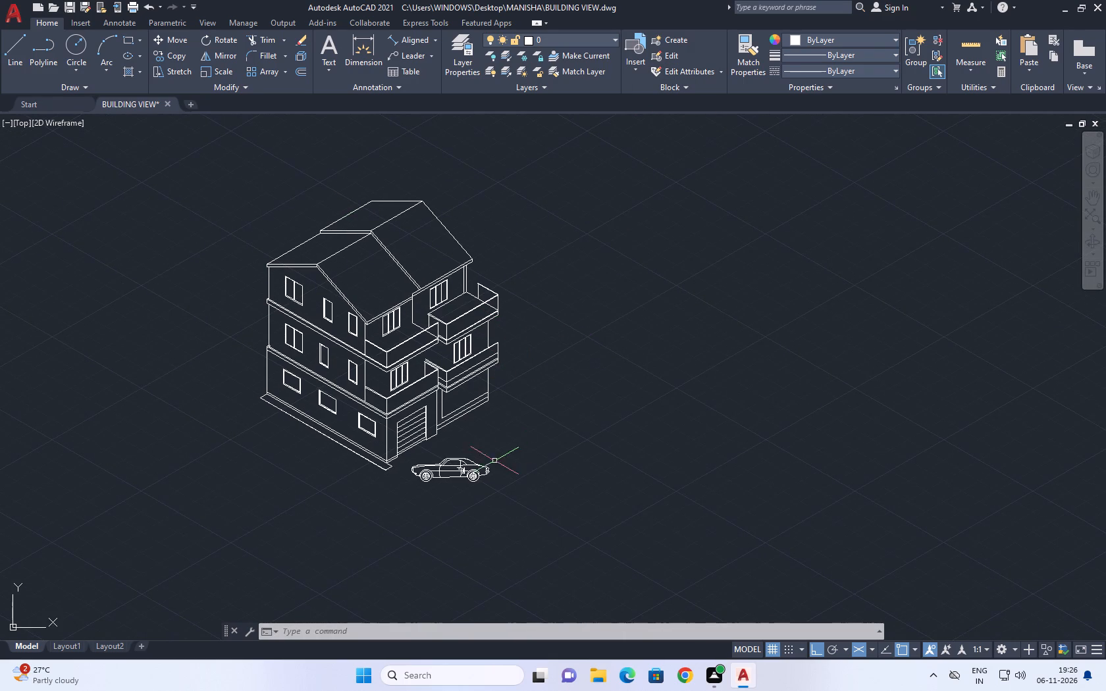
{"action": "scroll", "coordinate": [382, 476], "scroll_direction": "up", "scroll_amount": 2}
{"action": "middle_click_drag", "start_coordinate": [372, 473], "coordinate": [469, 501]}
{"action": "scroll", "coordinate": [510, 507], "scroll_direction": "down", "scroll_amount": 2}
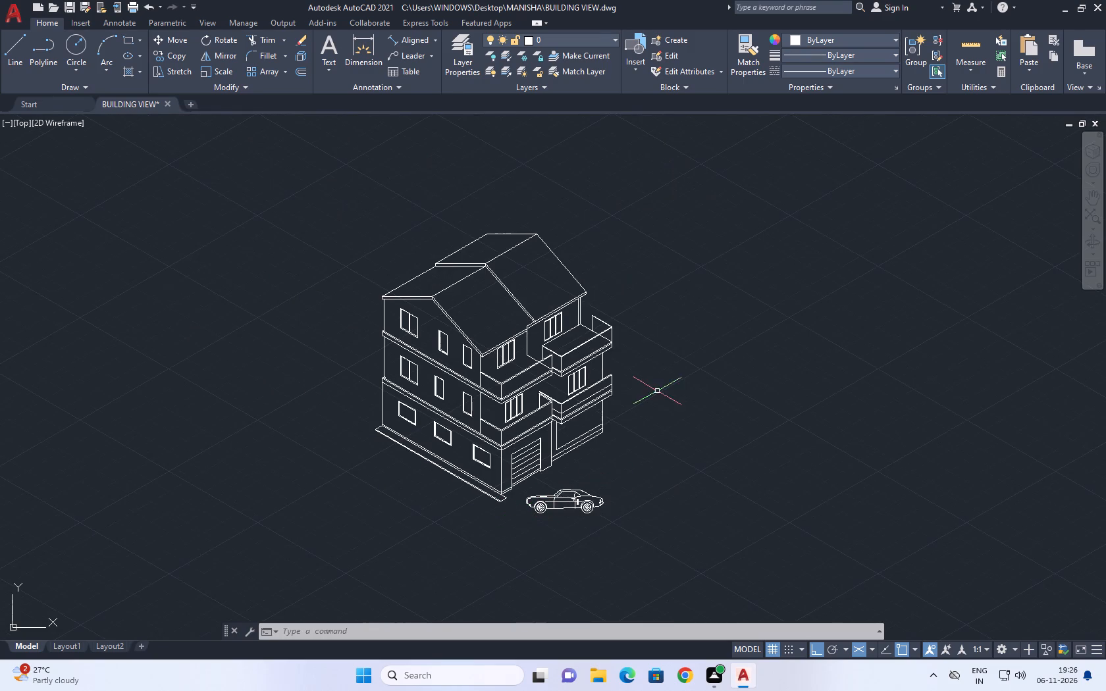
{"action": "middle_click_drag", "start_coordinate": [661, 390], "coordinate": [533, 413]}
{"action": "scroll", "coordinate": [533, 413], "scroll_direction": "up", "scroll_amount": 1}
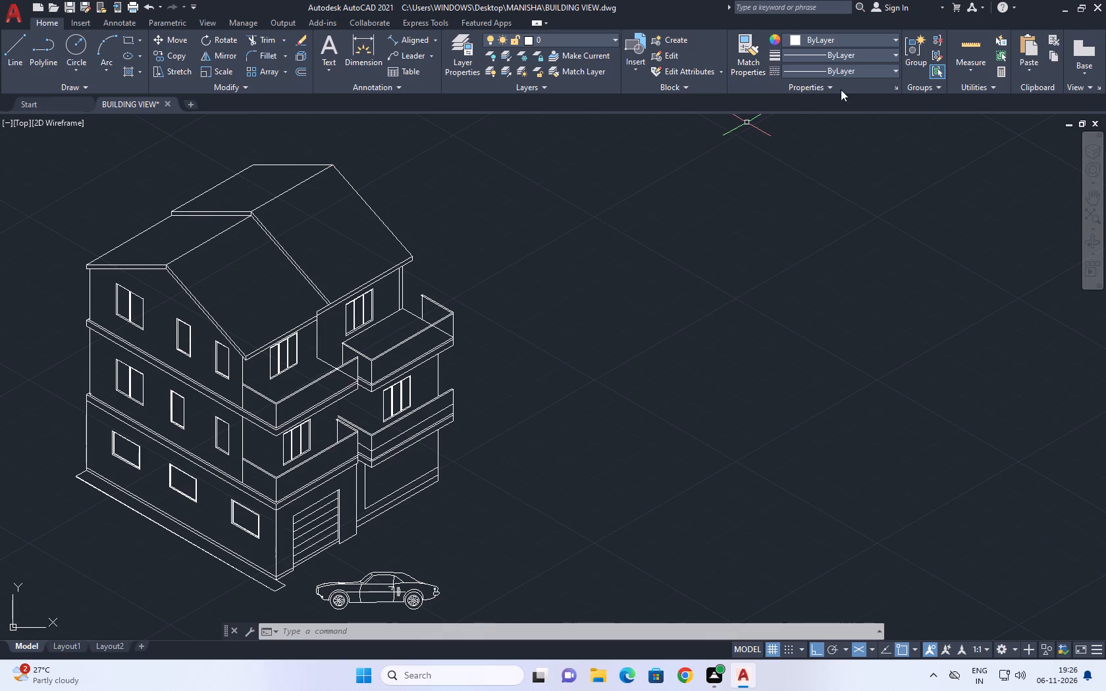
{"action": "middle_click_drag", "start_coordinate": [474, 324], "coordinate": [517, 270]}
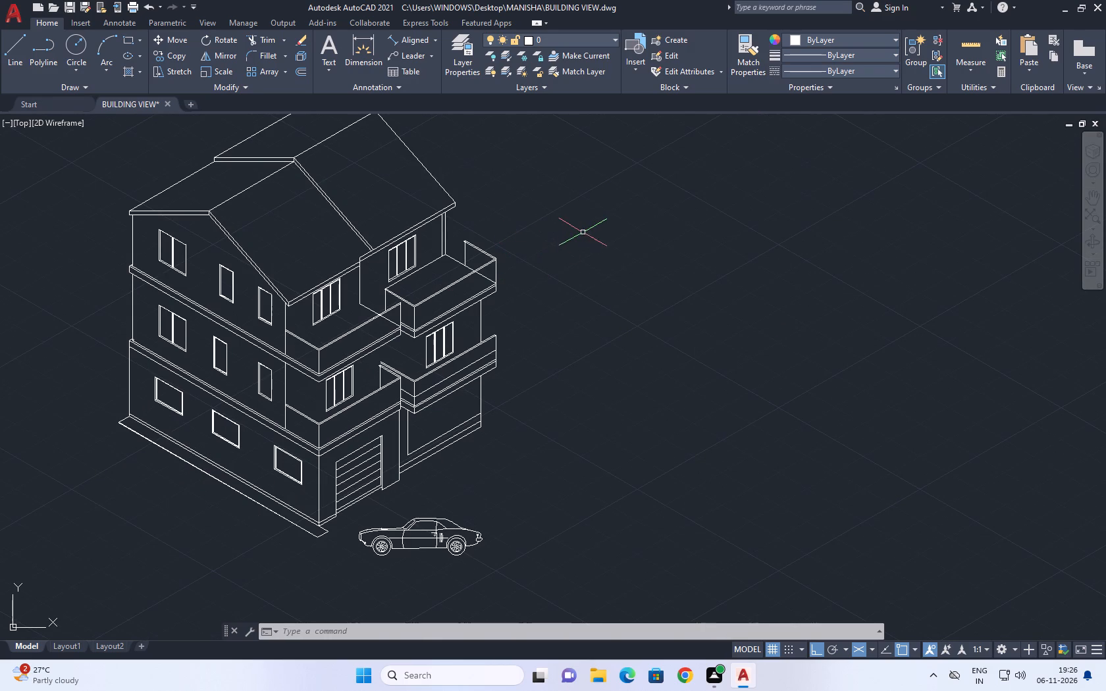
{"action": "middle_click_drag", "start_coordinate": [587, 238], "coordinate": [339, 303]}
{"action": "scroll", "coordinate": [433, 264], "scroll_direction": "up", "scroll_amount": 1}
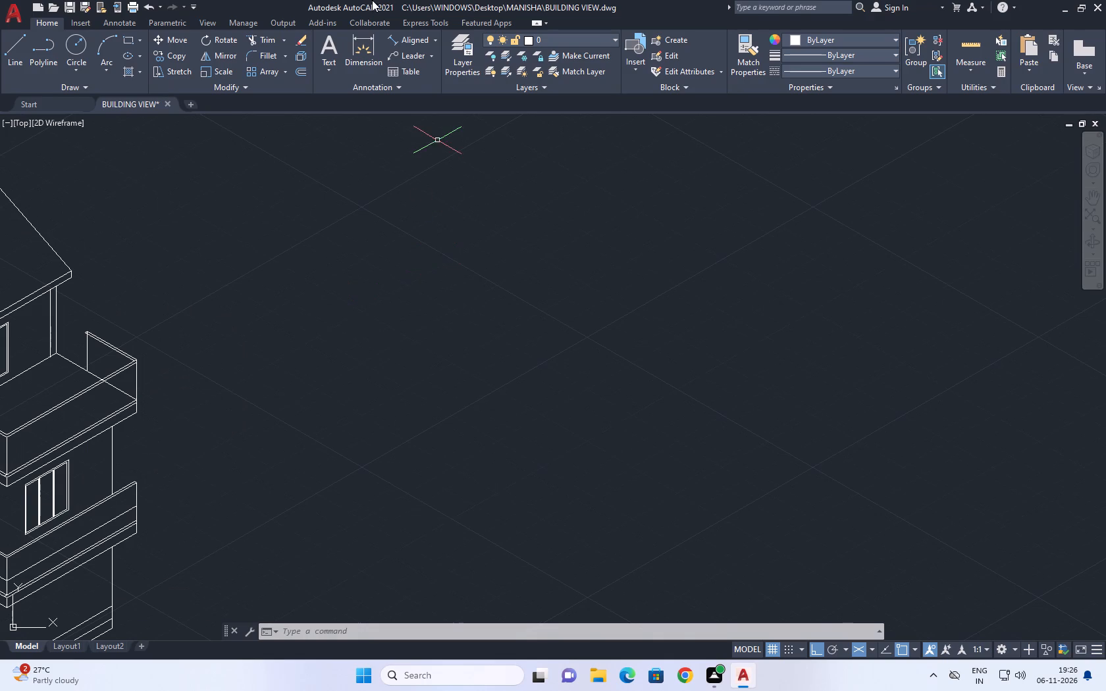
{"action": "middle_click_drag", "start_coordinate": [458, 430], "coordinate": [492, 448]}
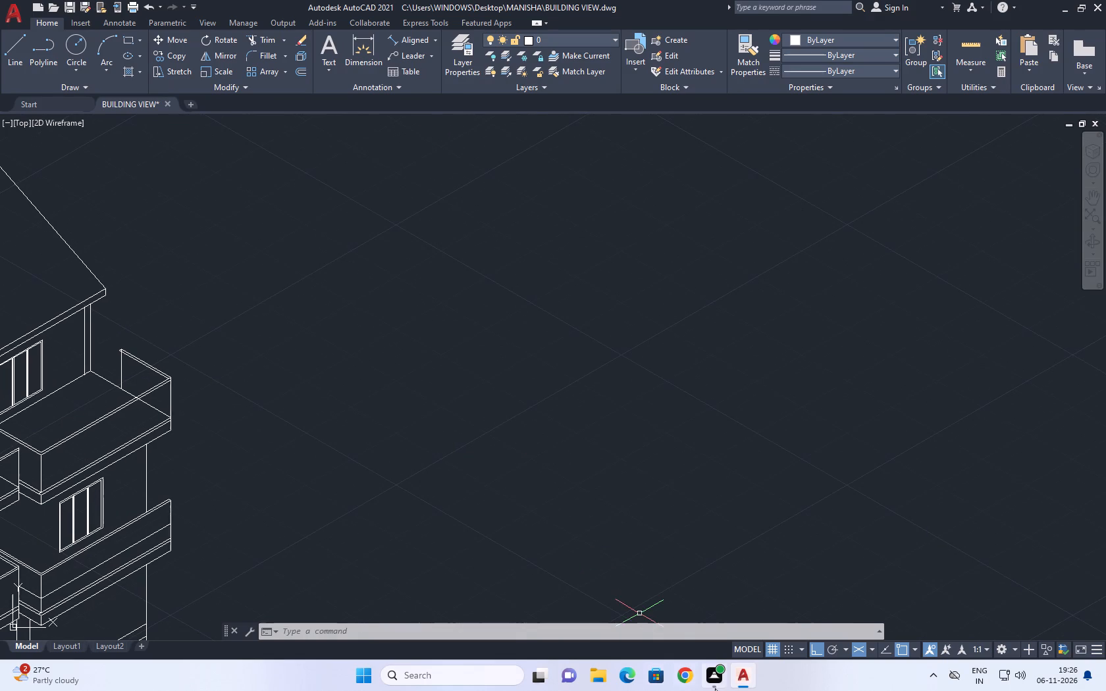
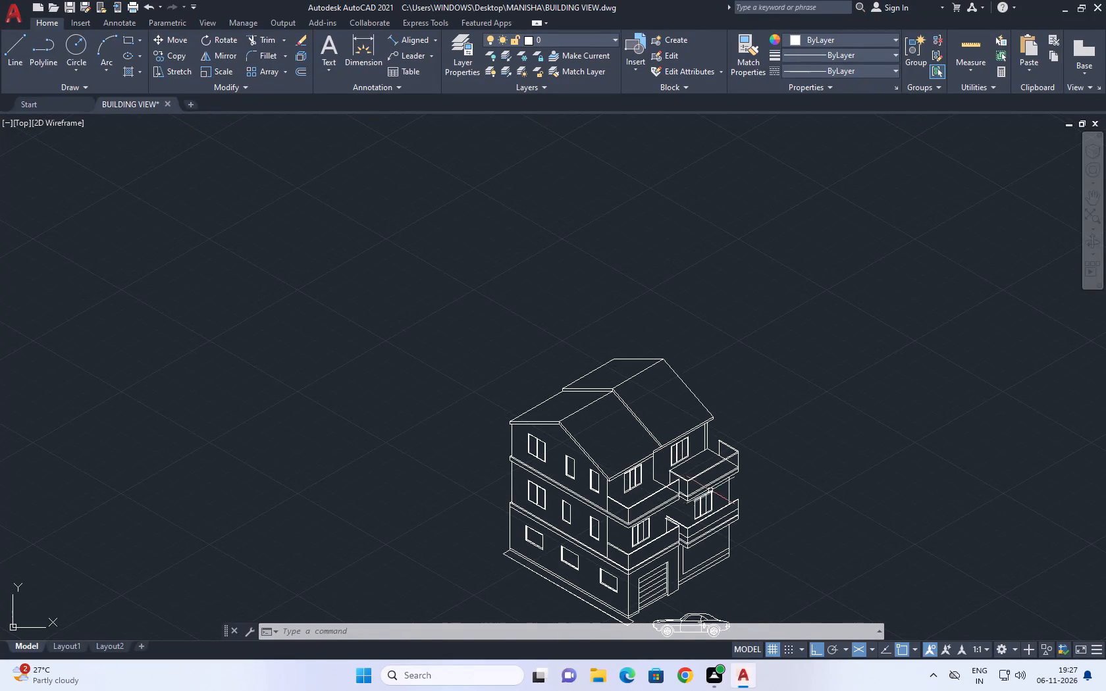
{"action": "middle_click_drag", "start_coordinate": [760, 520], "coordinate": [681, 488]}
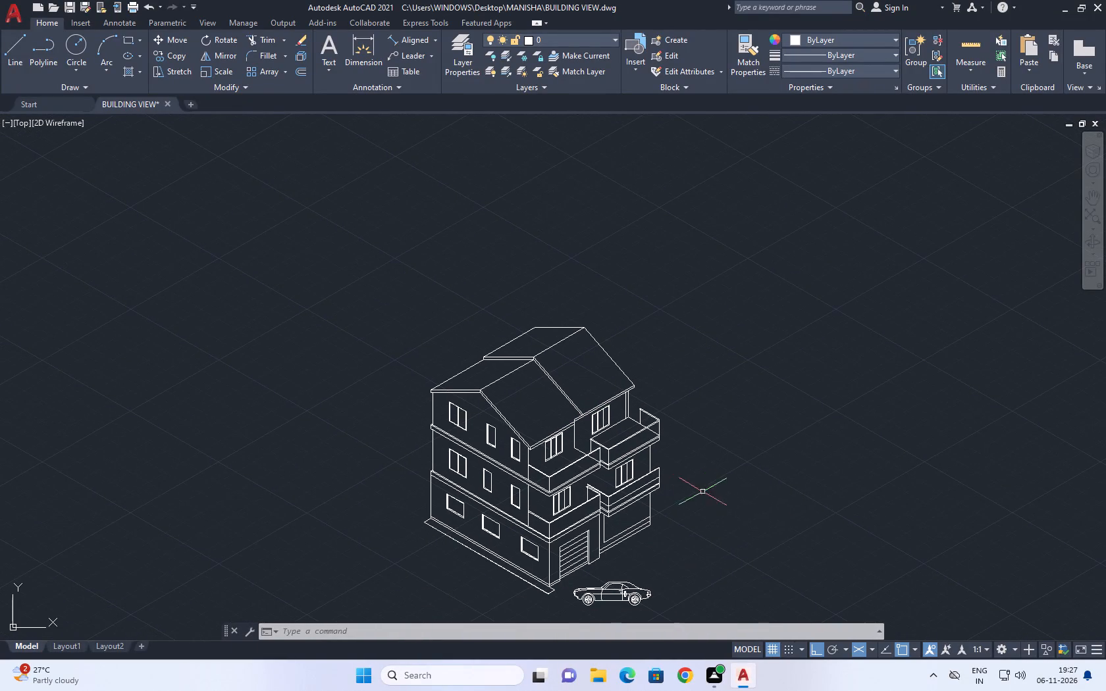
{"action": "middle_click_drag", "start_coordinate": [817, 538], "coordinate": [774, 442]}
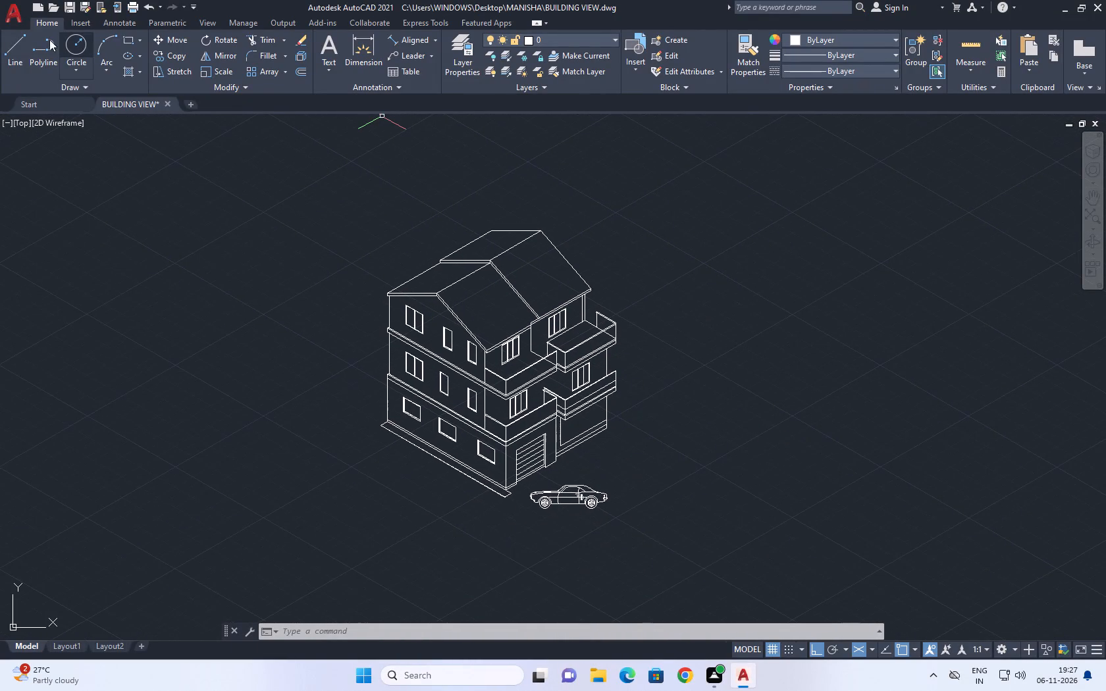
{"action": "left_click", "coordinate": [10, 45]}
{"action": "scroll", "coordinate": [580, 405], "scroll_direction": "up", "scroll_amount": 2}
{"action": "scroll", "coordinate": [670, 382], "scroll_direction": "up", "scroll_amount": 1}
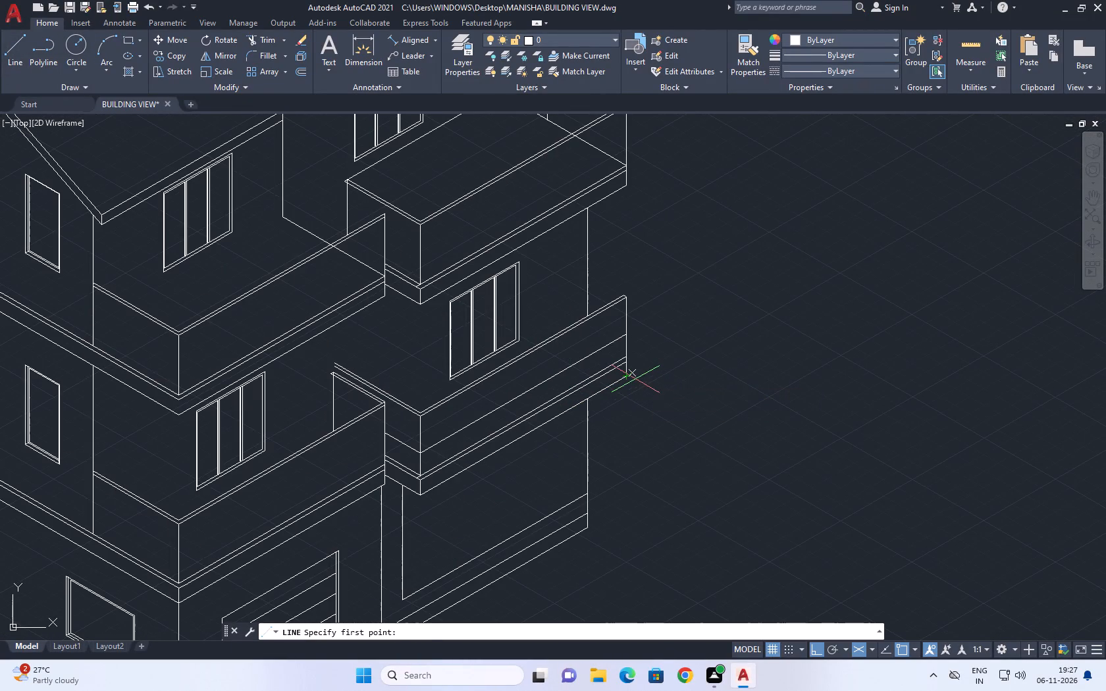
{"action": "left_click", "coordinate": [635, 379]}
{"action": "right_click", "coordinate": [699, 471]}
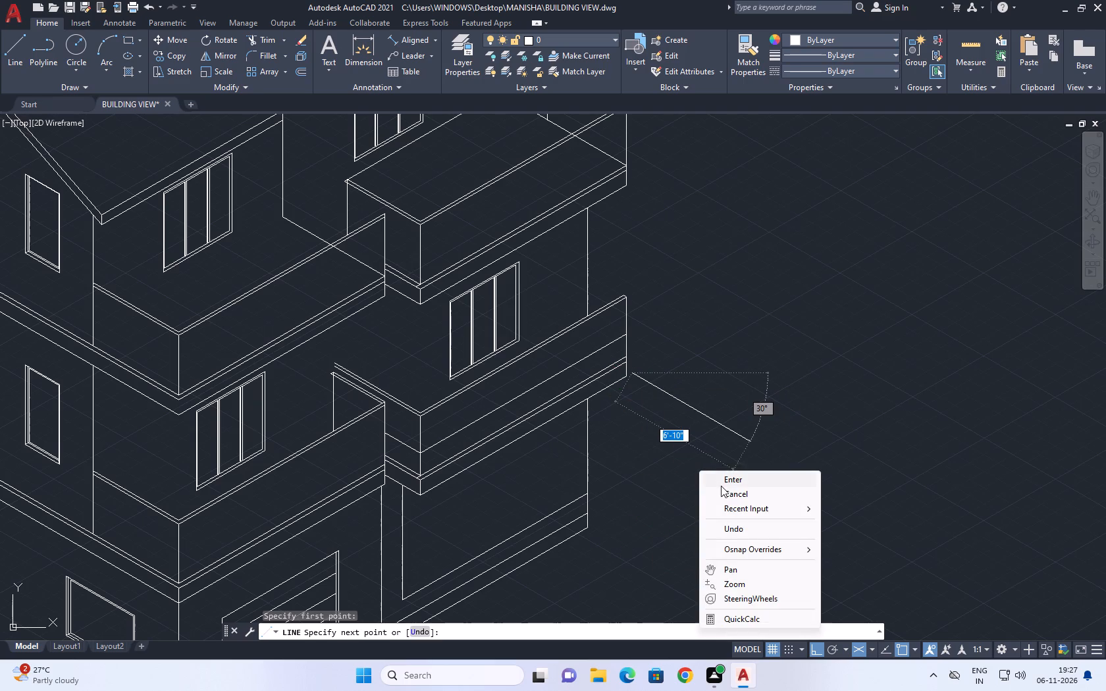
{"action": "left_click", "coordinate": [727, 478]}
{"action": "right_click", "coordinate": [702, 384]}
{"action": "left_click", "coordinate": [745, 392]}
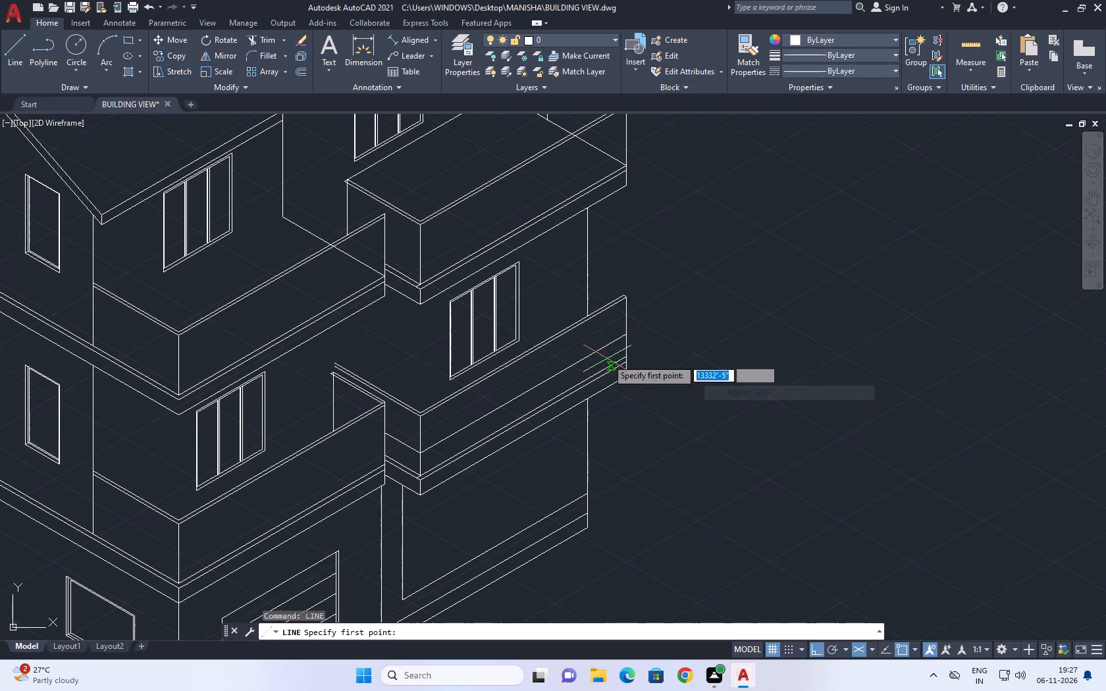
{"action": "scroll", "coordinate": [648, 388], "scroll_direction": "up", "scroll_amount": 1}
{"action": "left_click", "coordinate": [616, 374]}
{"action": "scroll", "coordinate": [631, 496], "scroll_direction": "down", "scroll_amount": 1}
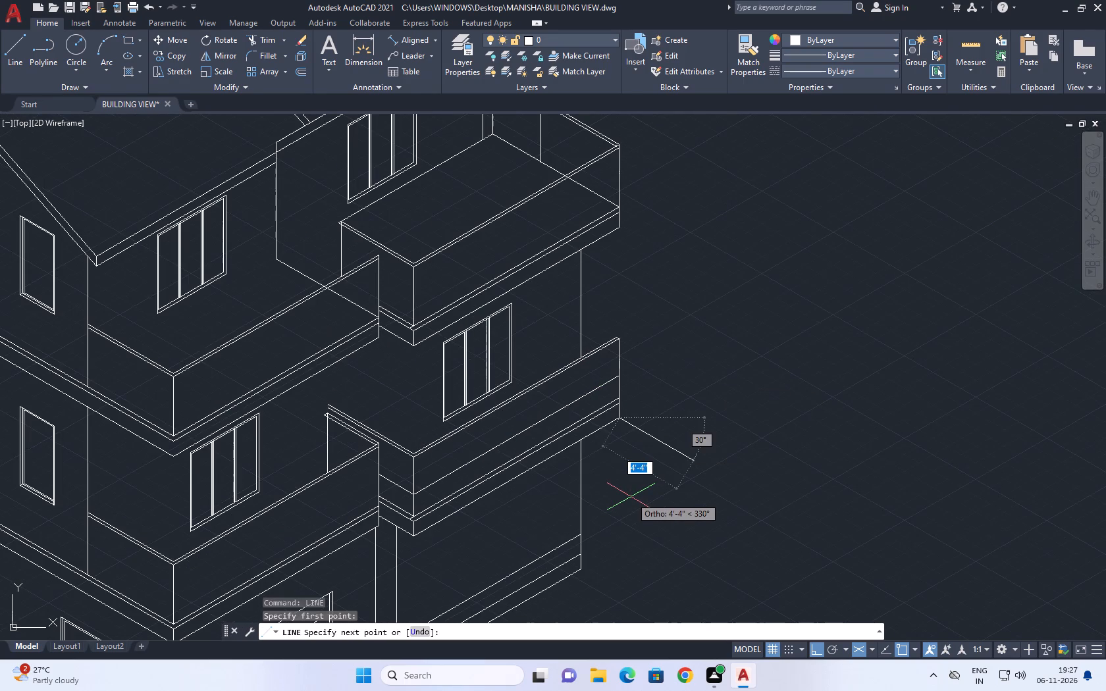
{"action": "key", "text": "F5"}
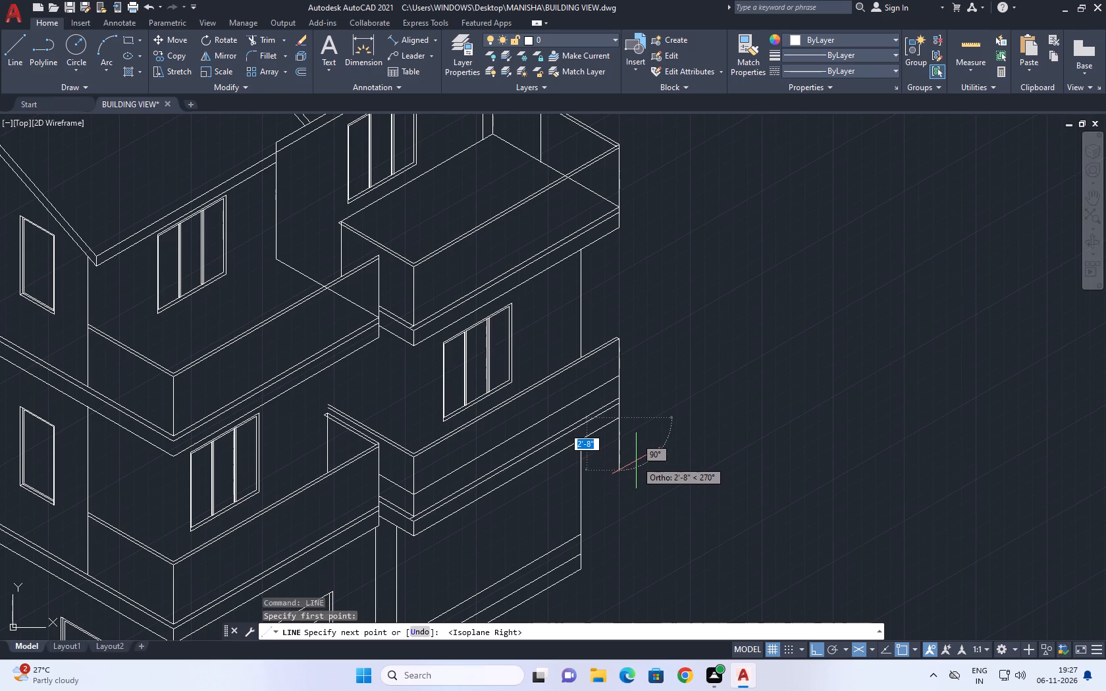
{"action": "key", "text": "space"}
Erase the vertical outer edge line of the rear extension's wall between the upper and lower balconies.
{"action": "middle_click_drag", "start_coordinate": [567, 354], "coordinate": [648, 484]}
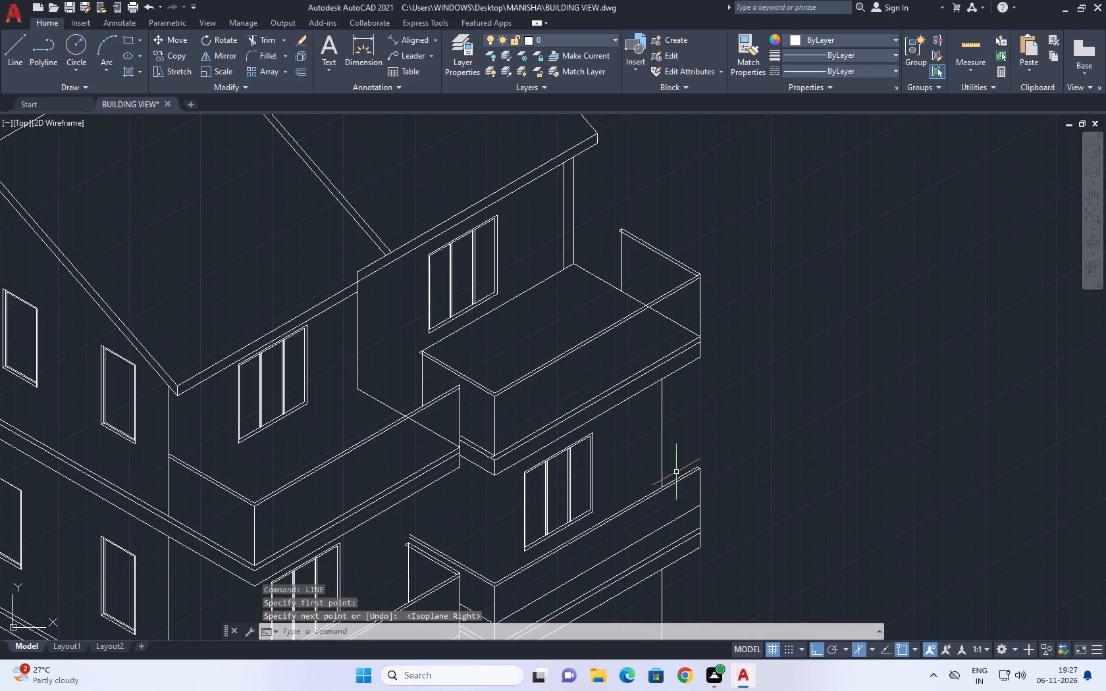
{"action": "middle_click_drag", "start_coordinate": [675, 472], "coordinate": [697, 488]}
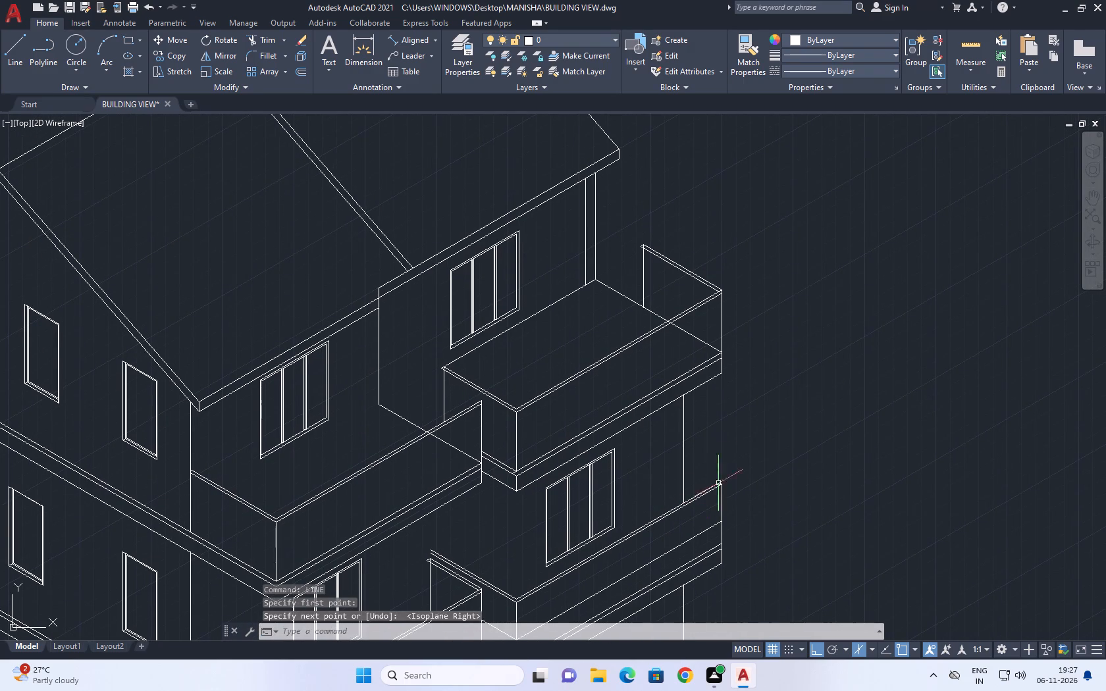
{"action": "left_click", "coordinate": [704, 422]}
{"action": "left_click", "coordinate": [654, 449]}
{"action": "right_click", "coordinate": [839, 368]}
{"action": "left_click", "coordinate": [898, 128]}
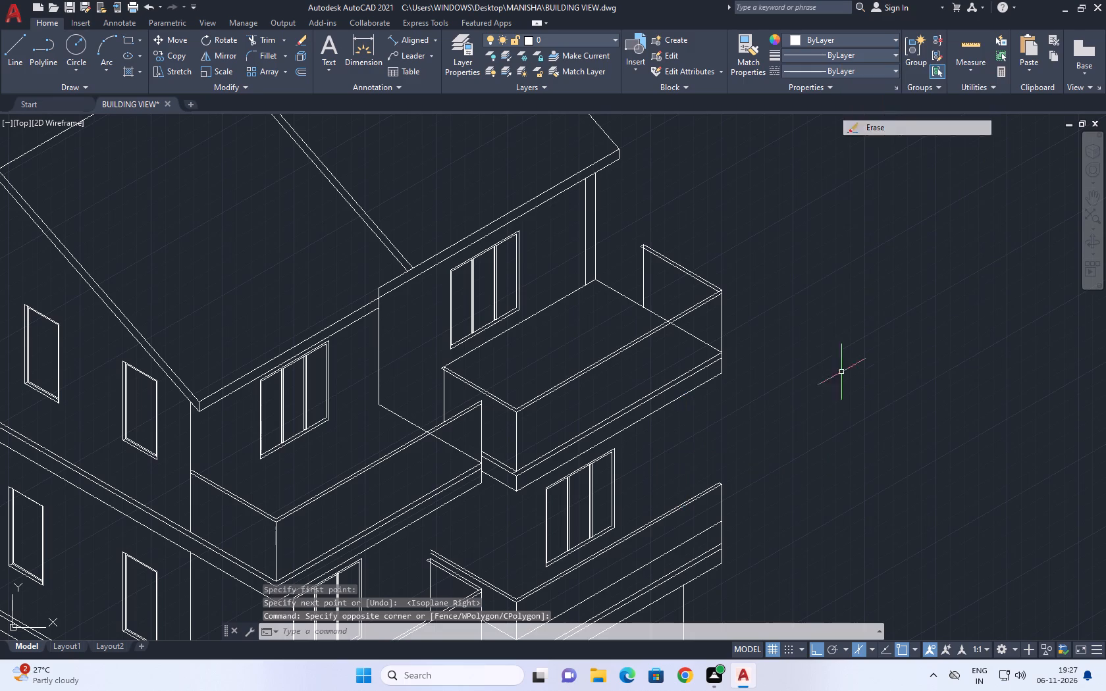
Draw a vertical construction line through the corner where the extension's top-floor wall meets the upper balcony floor.
{"action": "scroll", "coordinate": [706, 341], "scroll_direction": "down", "scroll_amount": 2}
{"action": "middle_click", "coordinate": [776, 351]}
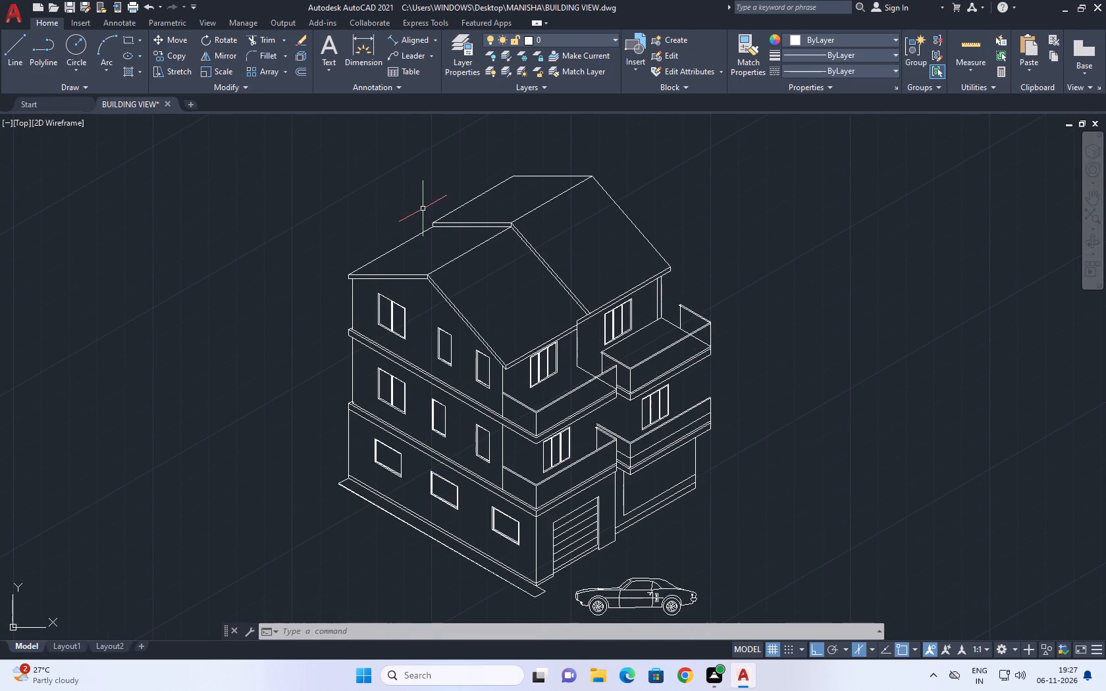
{"action": "key", "text": "x"}
{"action": "key", "text": "l"}
{"action": "key", "text": "space"}
{"action": "type", "text": "v"}
{"action": "key", "text": "space"}
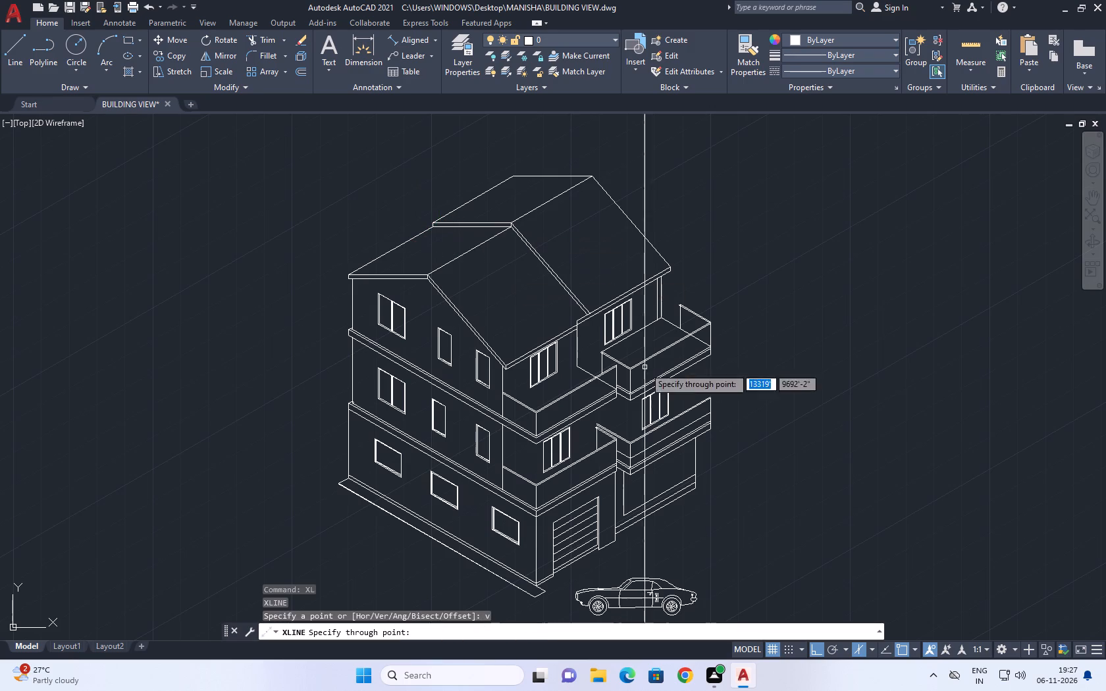
{"action": "scroll", "coordinate": [652, 308], "scroll_direction": "up", "scroll_amount": 3}
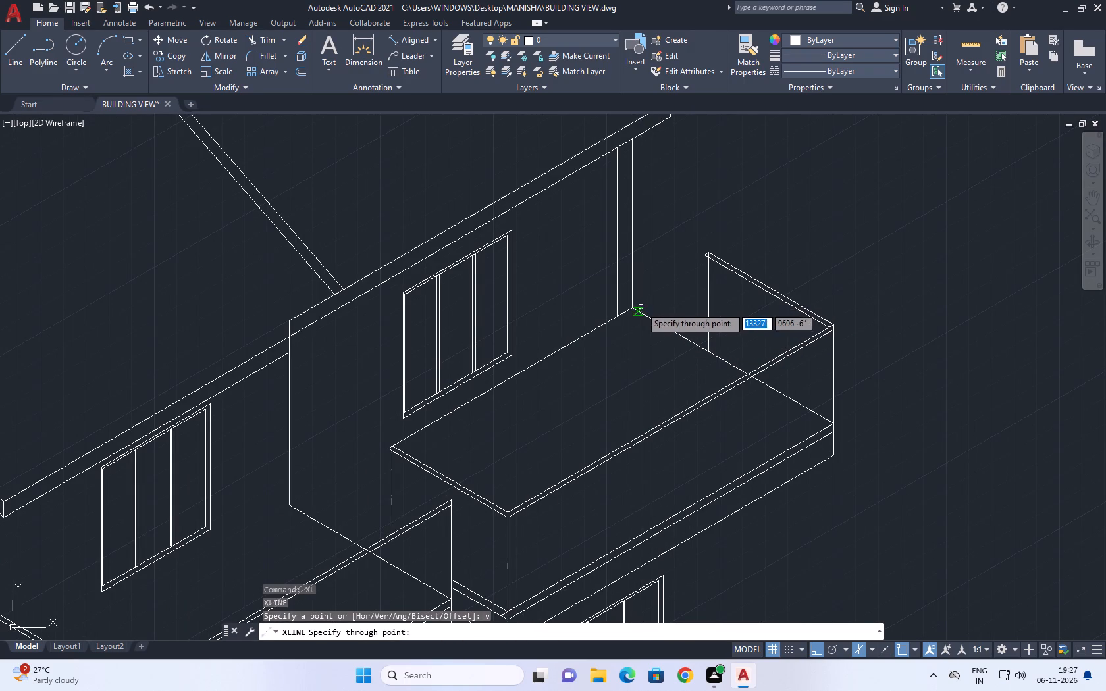
{"action": "left_click", "coordinate": [631, 307]}
{"action": "key", "text": "space"}
{"action": "scroll", "coordinate": [858, 280], "scroll_direction": "down", "scroll_amount": 2}
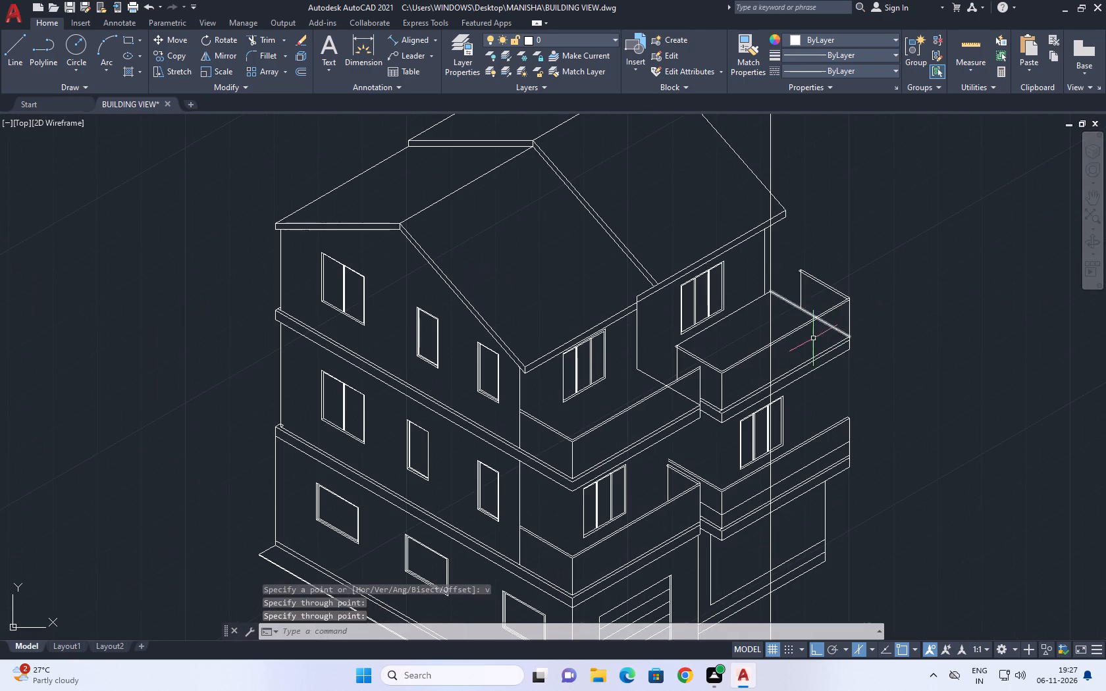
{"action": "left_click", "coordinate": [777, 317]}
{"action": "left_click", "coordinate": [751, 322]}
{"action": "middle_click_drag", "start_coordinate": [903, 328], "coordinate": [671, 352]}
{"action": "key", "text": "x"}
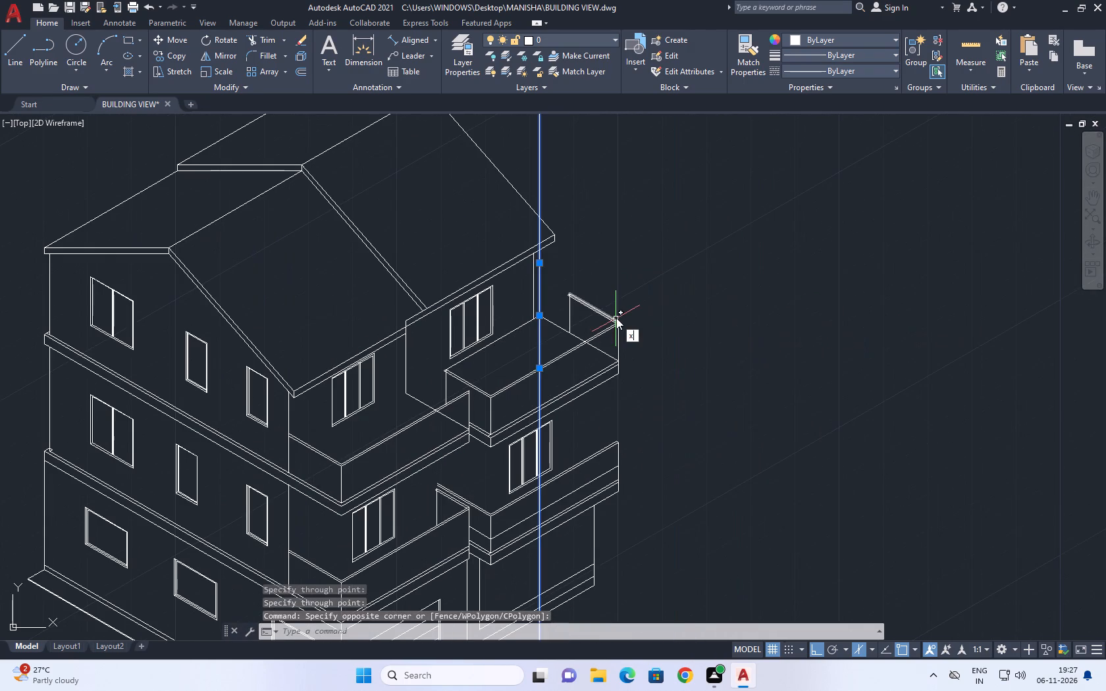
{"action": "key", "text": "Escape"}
Copy the vertical construction line 5' along the 330° isometric axis, towards the balcony's outer corner.
{"action": "left_click", "coordinate": [546, 342]}
{"action": "left_click", "coordinate": [518, 345]}
{"action": "middle_click_drag", "start_coordinate": [683, 349], "coordinate": [620, 359]}
{"action": "scroll", "coordinate": [581, 347], "scroll_direction": "down", "scroll_amount": 1}
{"action": "key", "text": "c"}
{"action": "key", "text": "o"}
{"action": "key", "text": "space"}
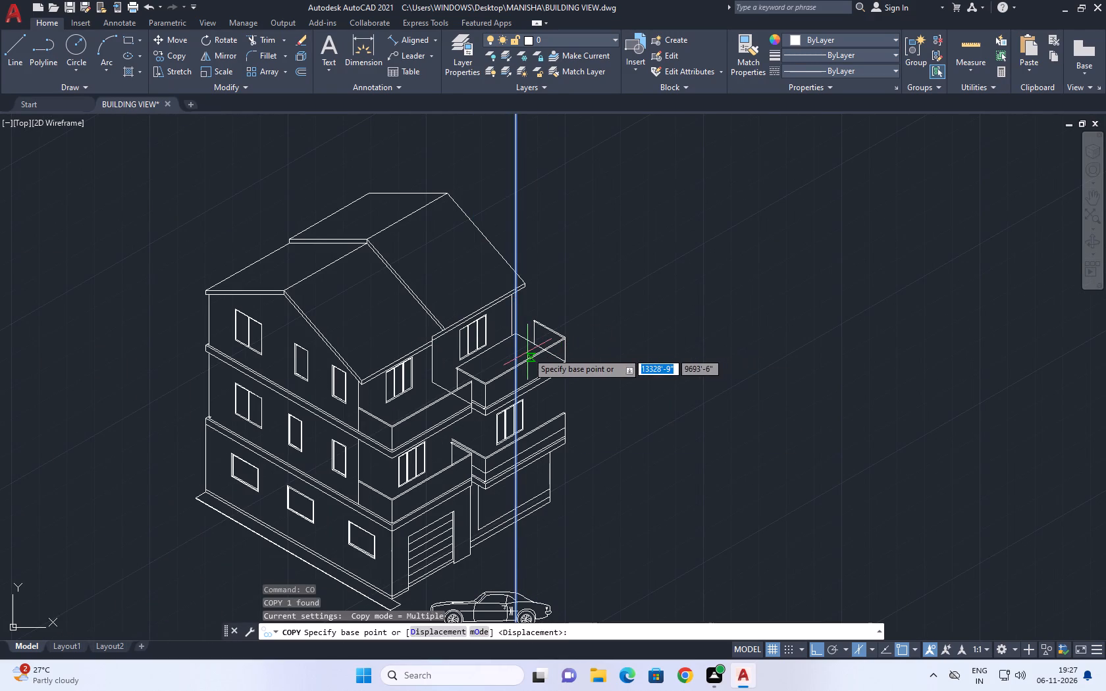
{"action": "left_click", "coordinate": [531, 322]}
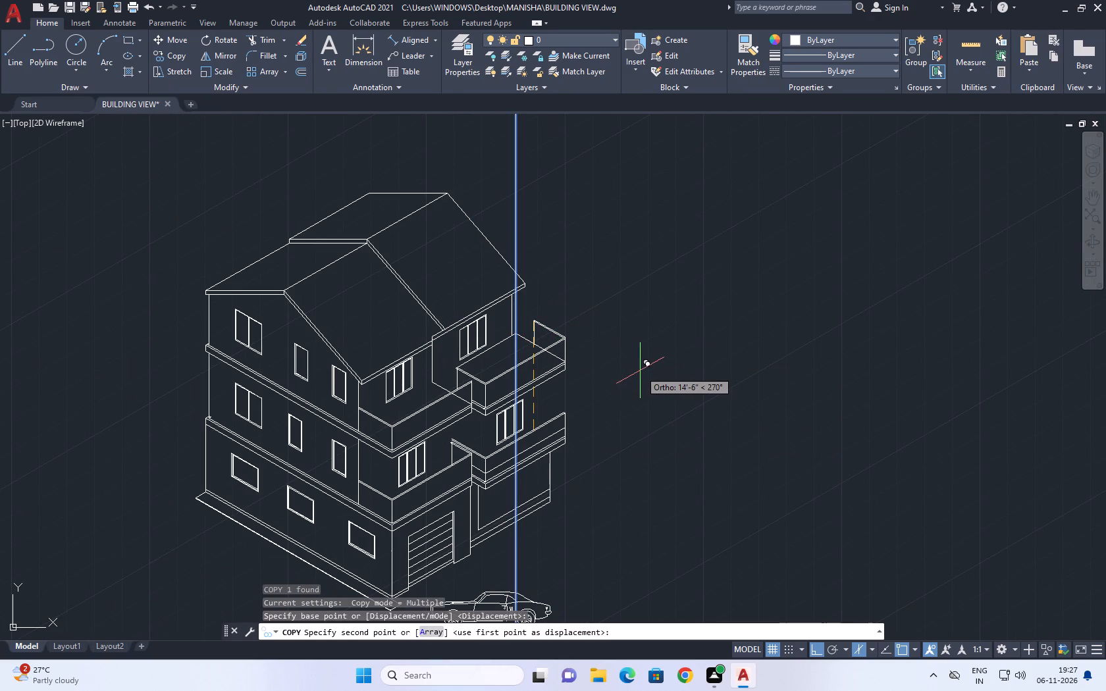
{"action": "key", "text": "F5"}
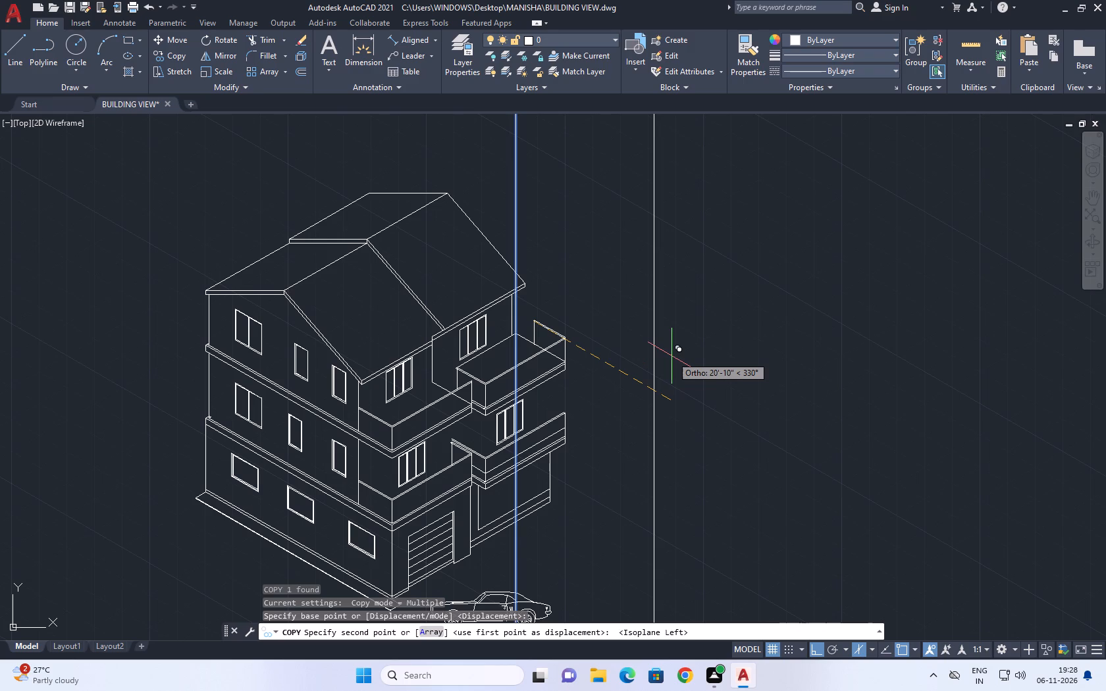
{"action": "type", "text": "5'"}
{"action": "key", "text": "Return"}
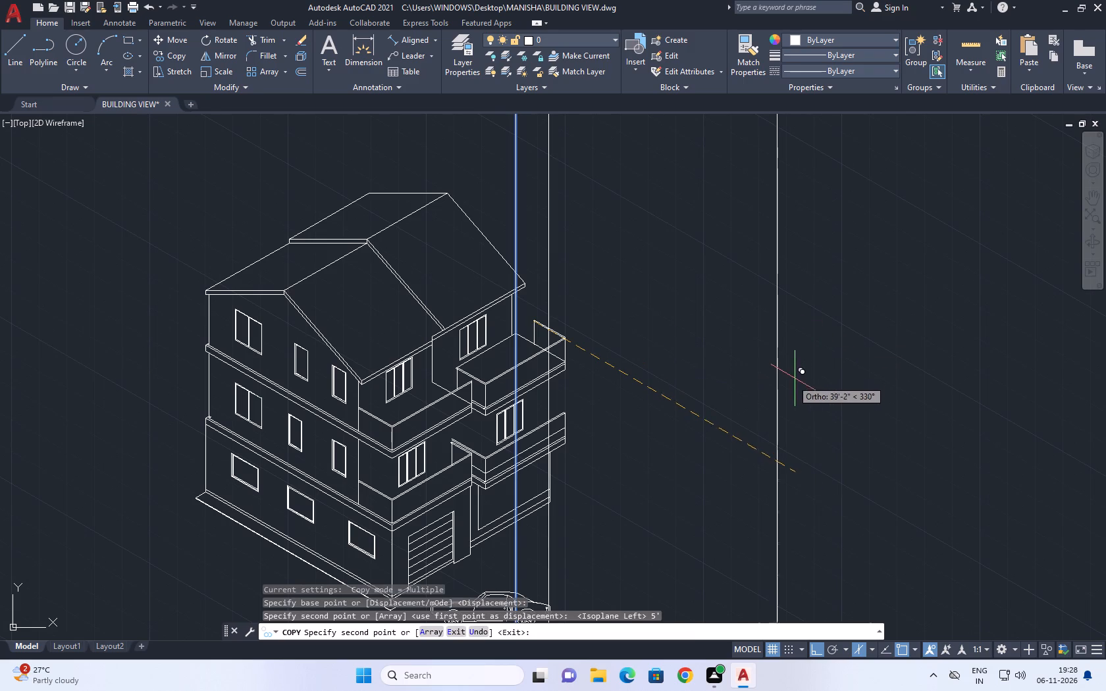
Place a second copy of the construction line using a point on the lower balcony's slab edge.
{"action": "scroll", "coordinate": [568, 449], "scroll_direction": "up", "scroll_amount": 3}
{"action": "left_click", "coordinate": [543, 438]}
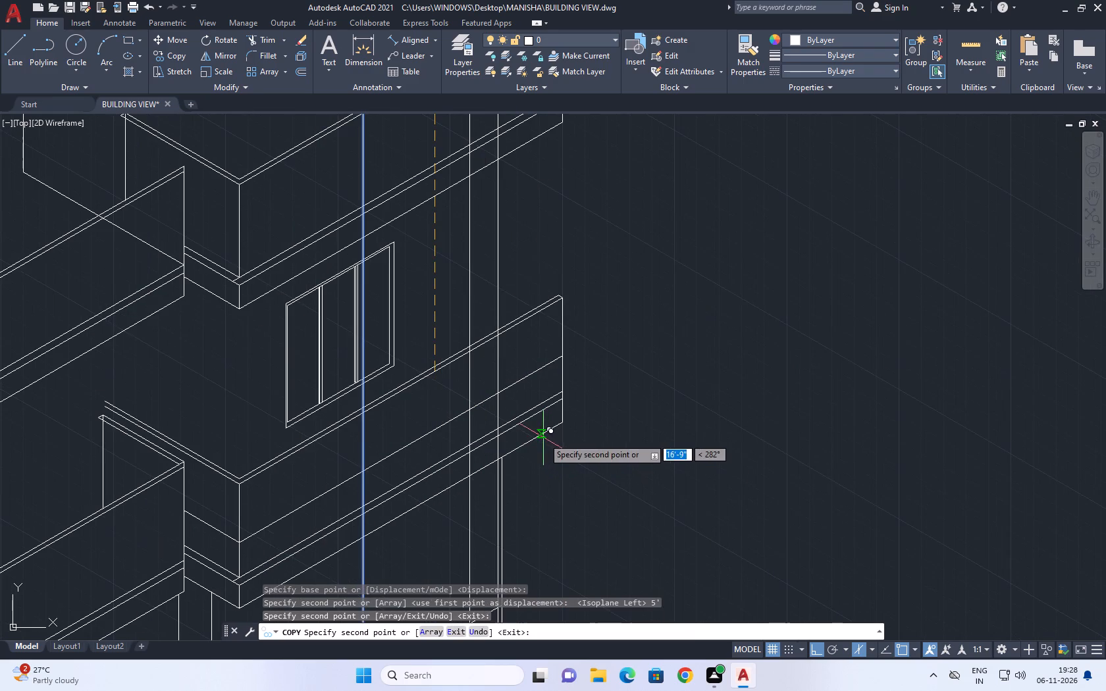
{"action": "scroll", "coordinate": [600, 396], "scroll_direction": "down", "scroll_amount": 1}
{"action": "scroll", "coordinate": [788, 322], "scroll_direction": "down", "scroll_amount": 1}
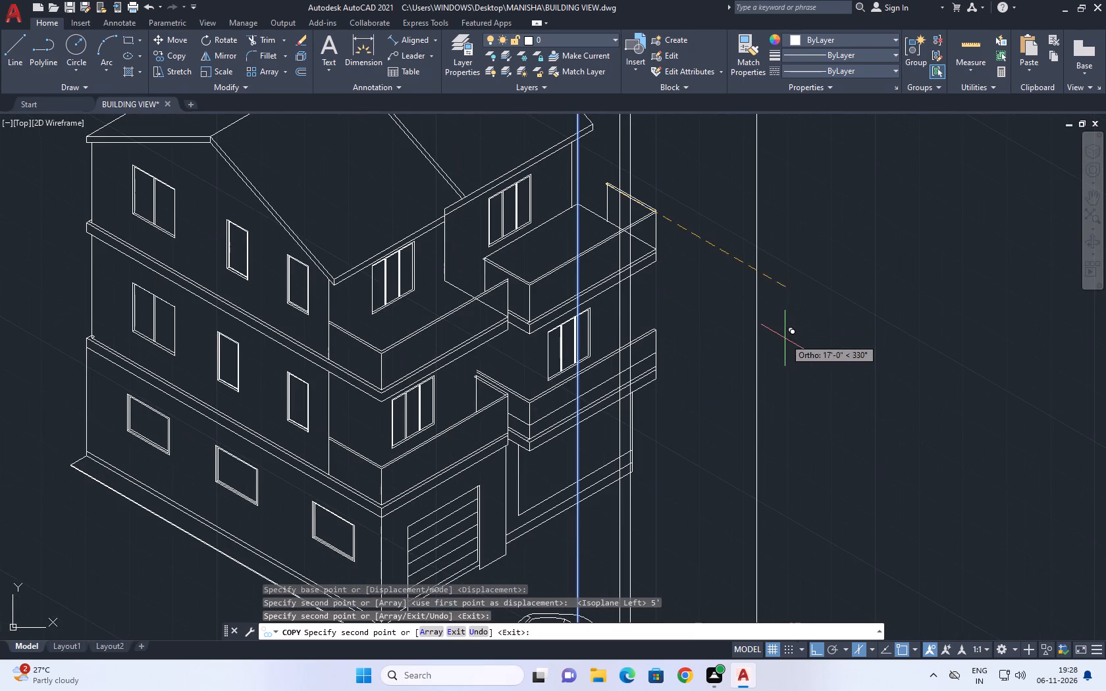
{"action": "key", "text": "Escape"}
Erase the original construction line at the wall corner and its second copy, keeping the 5' copy.
{"action": "middle_click_drag", "start_coordinate": [660, 188], "coordinate": [716, 341]}
{"action": "scroll", "coordinate": [663, 303], "scroll_direction": "up", "scroll_amount": 2}
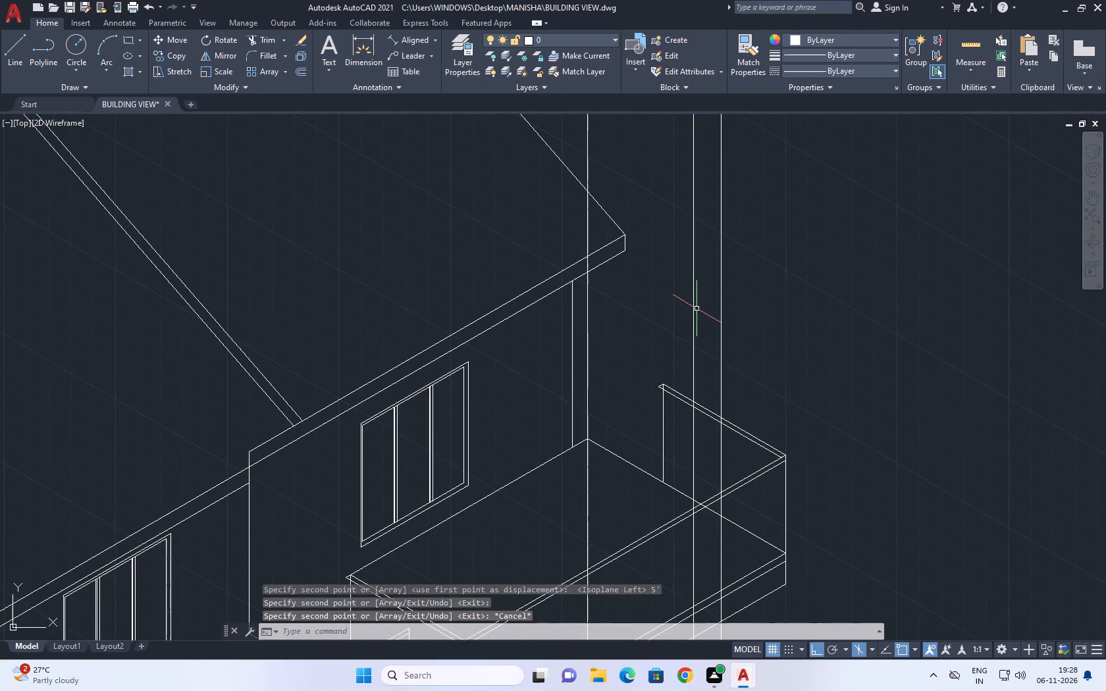
{"action": "left_click", "coordinate": [697, 309]}
{"action": "left_click_drag", "start_coordinate": [671, 325], "coordinate": [665, 331]}
{"action": "left_click", "coordinate": [591, 236]}
{"action": "left_click", "coordinate": [558, 209]}
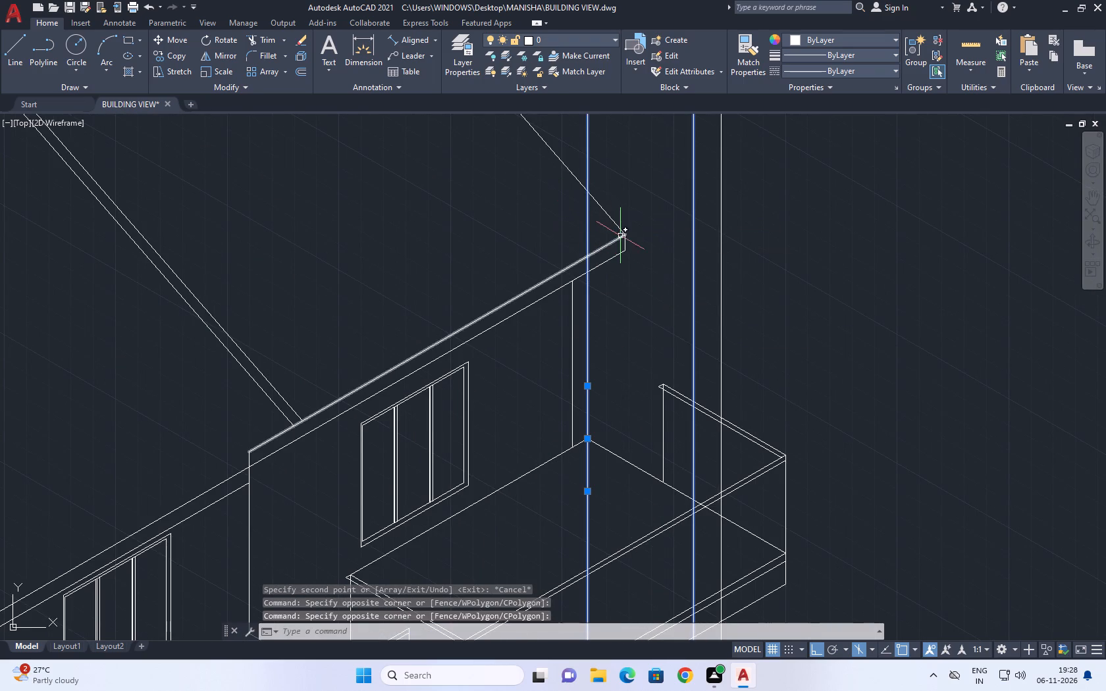
{"action": "key", "text": "Delete"}
Move the remaining construction line outward along the 330° axis, closer to the balconies' outer corner.
{"action": "scroll", "coordinate": [762, 382], "scroll_direction": "down", "scroll_amount": 1}
{"action": "left_click", "coordinate": [739, 331]}
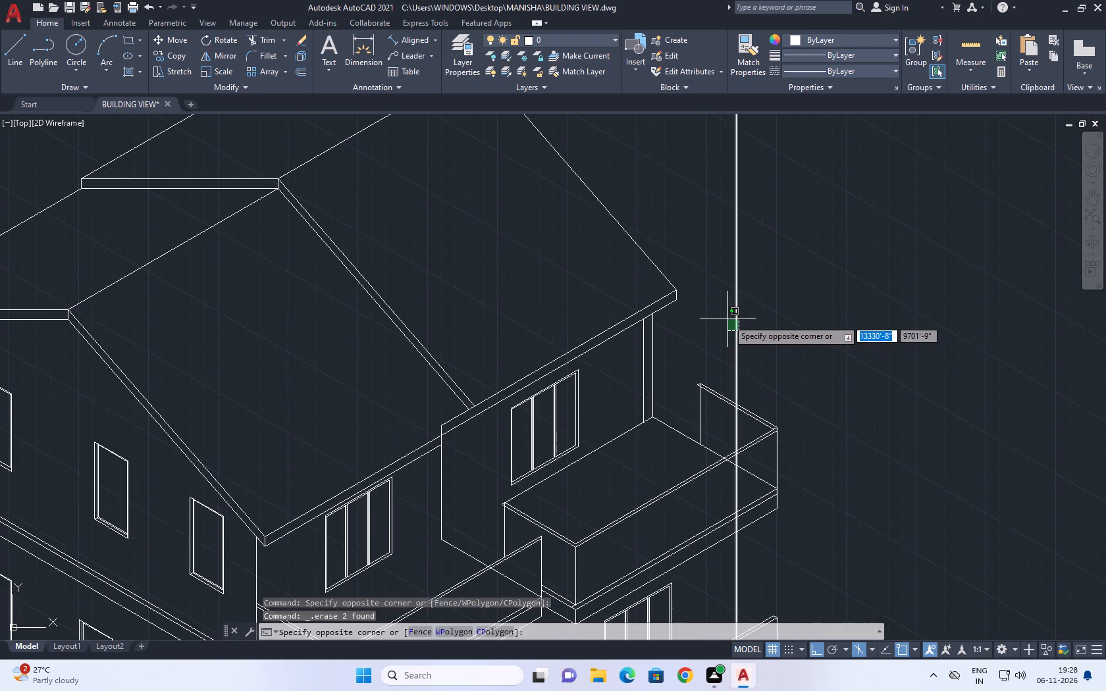
{"action": "left_click", "coordinate": [727, 318]}
{"action": "middle_click_drag", "start_coordinate": [792, 340], "coordinate": [681, 258]}
{"action": "key", "text": "m"}
{"action": "key", "text": "space"}
{"action": "middle_click_drag", "start_coordinate": [726, 493], "coordinate": [627, 226]}
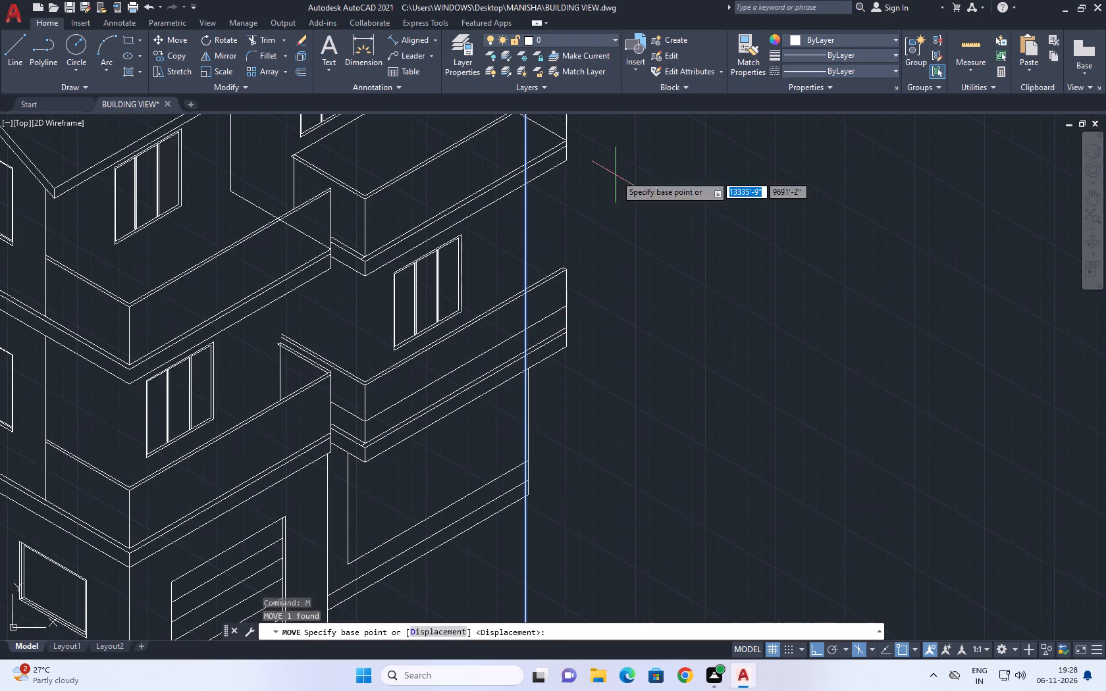
{"action": "left_click", "coordinate": [518, 317]}
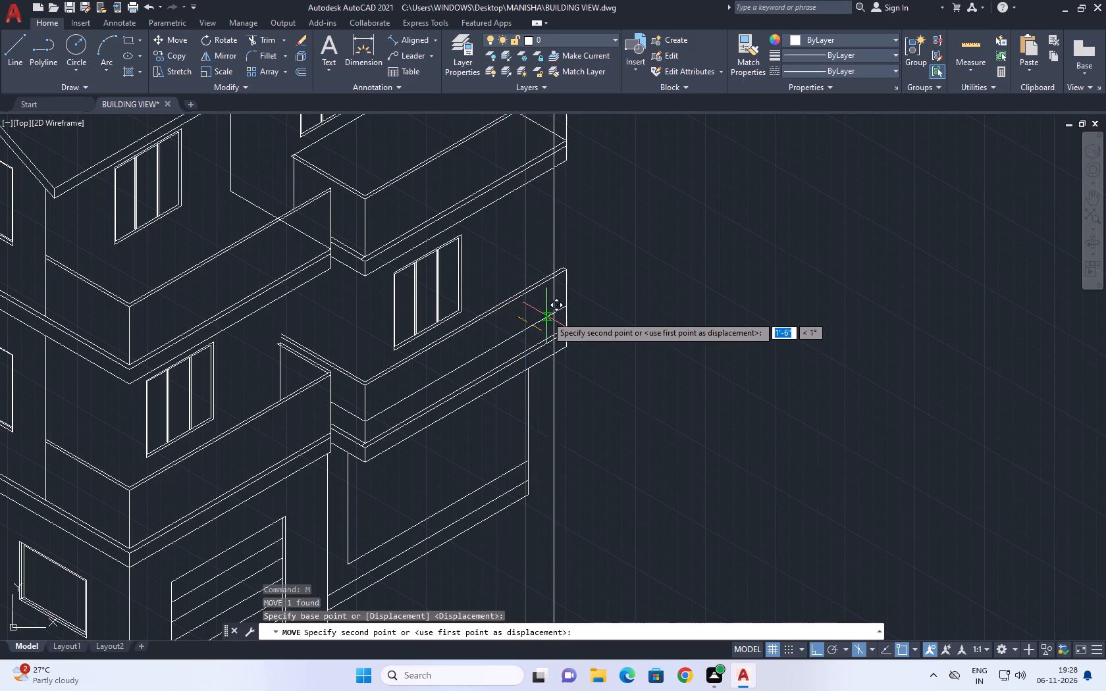
{"action": "left_click", "coordinate": [540, 319]}
Trim the construction line at the lower balcony's slab and erase the leftover portion below it.
{"action": "scroll", "coordinate": [600, 324], "scroll_direction": "down", "scroll_amount": 2}
{"action": "middle_click_drag", "start_coordinate": [640, 285], "coordinate": [650, 349]}
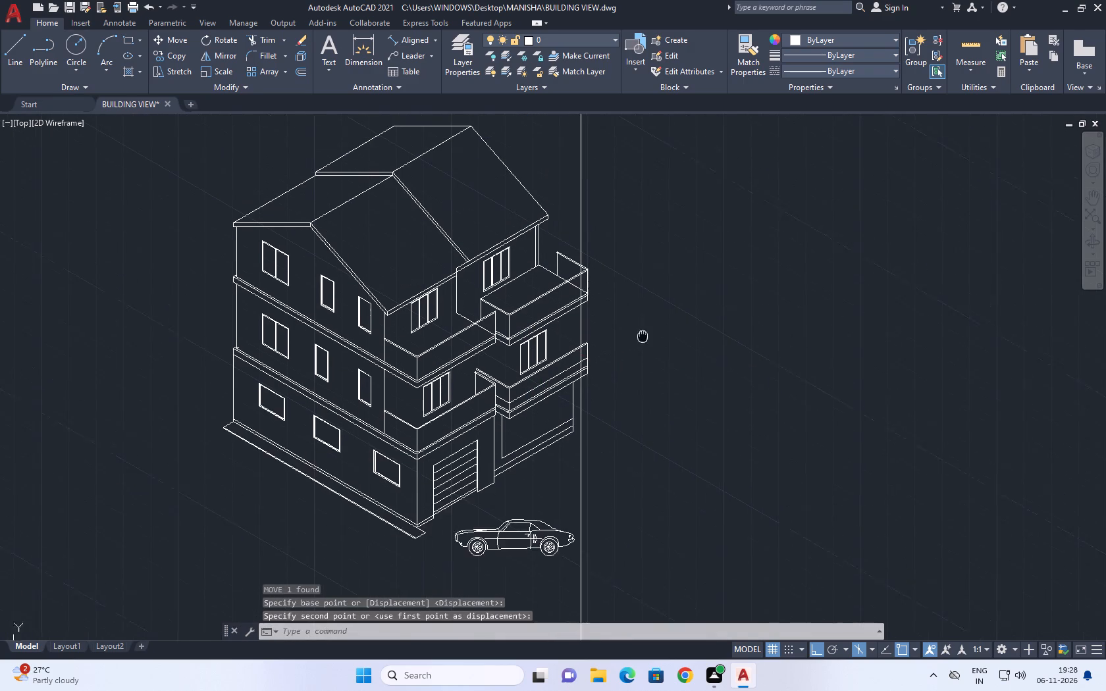
{"action": "type", "text": "tr"}
{"action": "key", "text": "space"}
{"action": "scroll", "coordinate": [620, 390], "scroll_direction": "up", "scroll_amount": 3}
{"action": "scroll", "coordinate": [498, 436], "scroll_direction": "up", "scroll_amount": 1}
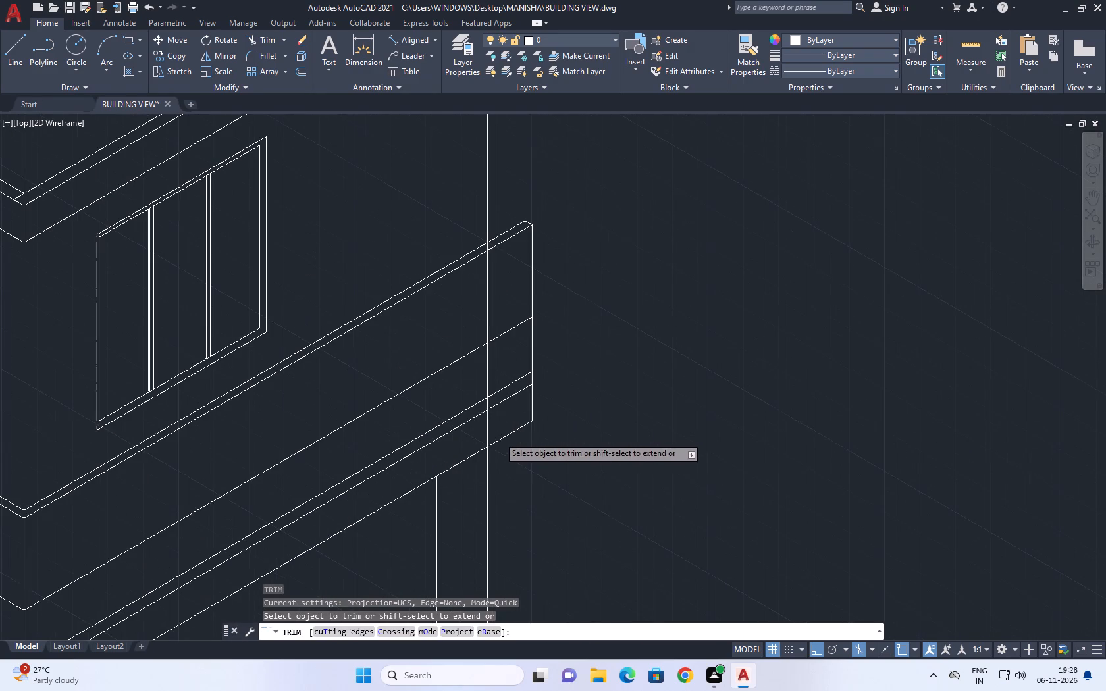
{"action": "left_click", "coordinate": [493, 435]}
{"action": "left_click", "coordinate": [483, 435]}
{"action": "scroll", "coordinate": [542, 423], "scroll_direction": "down", "scroll_amount": 2}
{"action": "key", "text": "space"}
{"action": "left_click", "coordinate": [526, 461]}
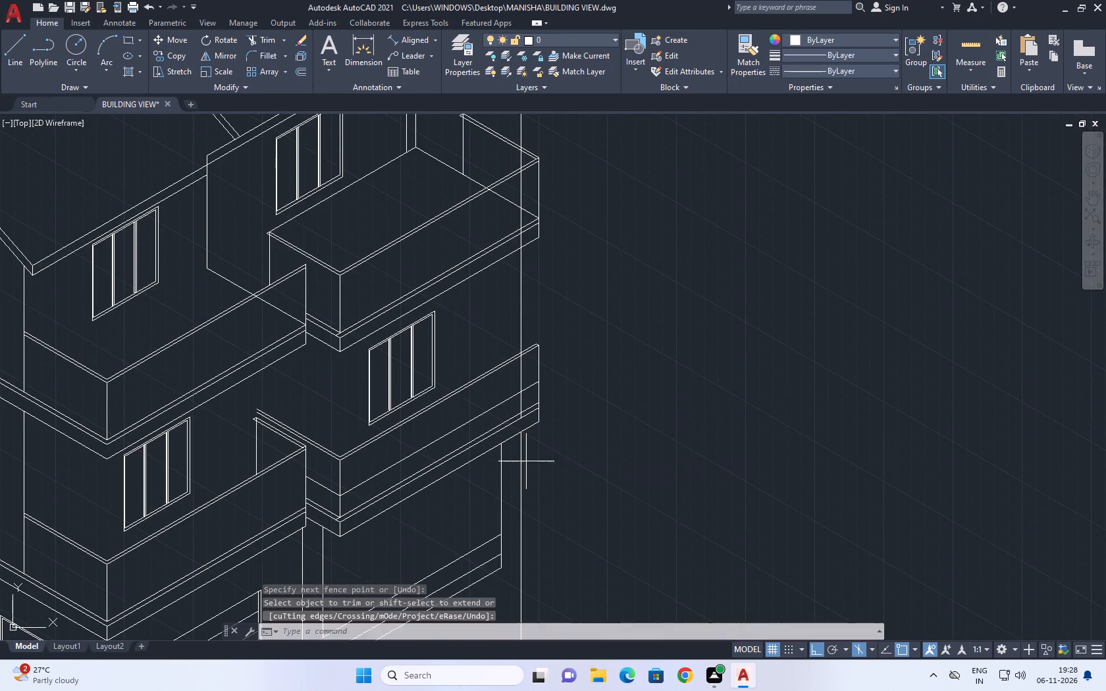
{"action": "left_click", "coordinate": [518, 465]}
{"action": "key", "text": "Delete"}
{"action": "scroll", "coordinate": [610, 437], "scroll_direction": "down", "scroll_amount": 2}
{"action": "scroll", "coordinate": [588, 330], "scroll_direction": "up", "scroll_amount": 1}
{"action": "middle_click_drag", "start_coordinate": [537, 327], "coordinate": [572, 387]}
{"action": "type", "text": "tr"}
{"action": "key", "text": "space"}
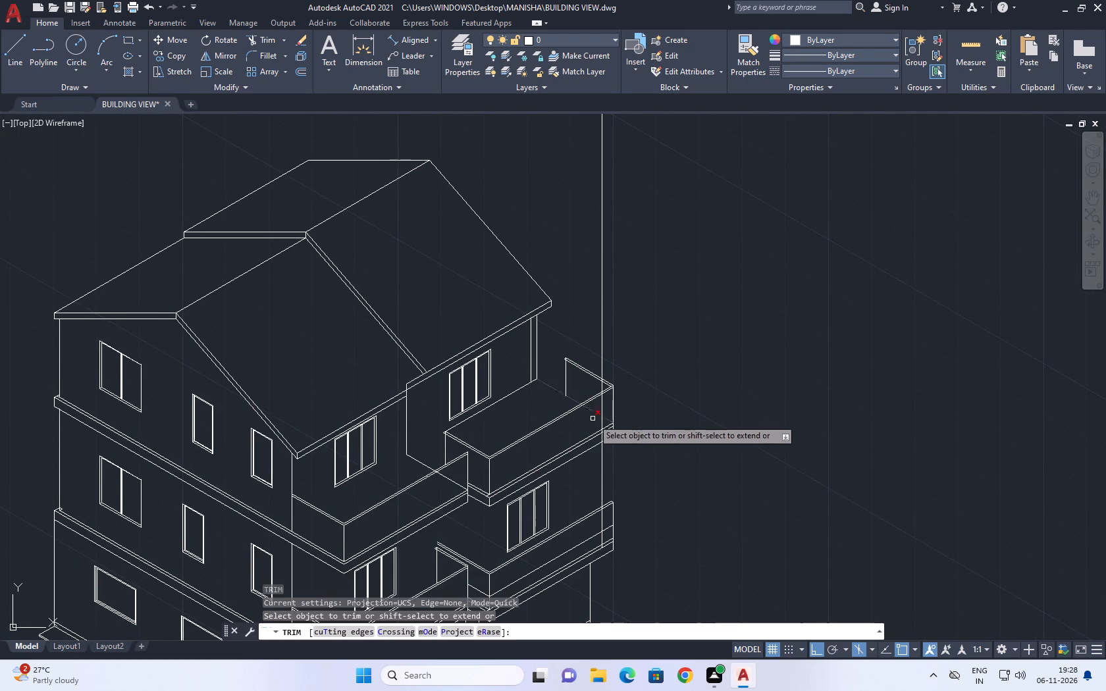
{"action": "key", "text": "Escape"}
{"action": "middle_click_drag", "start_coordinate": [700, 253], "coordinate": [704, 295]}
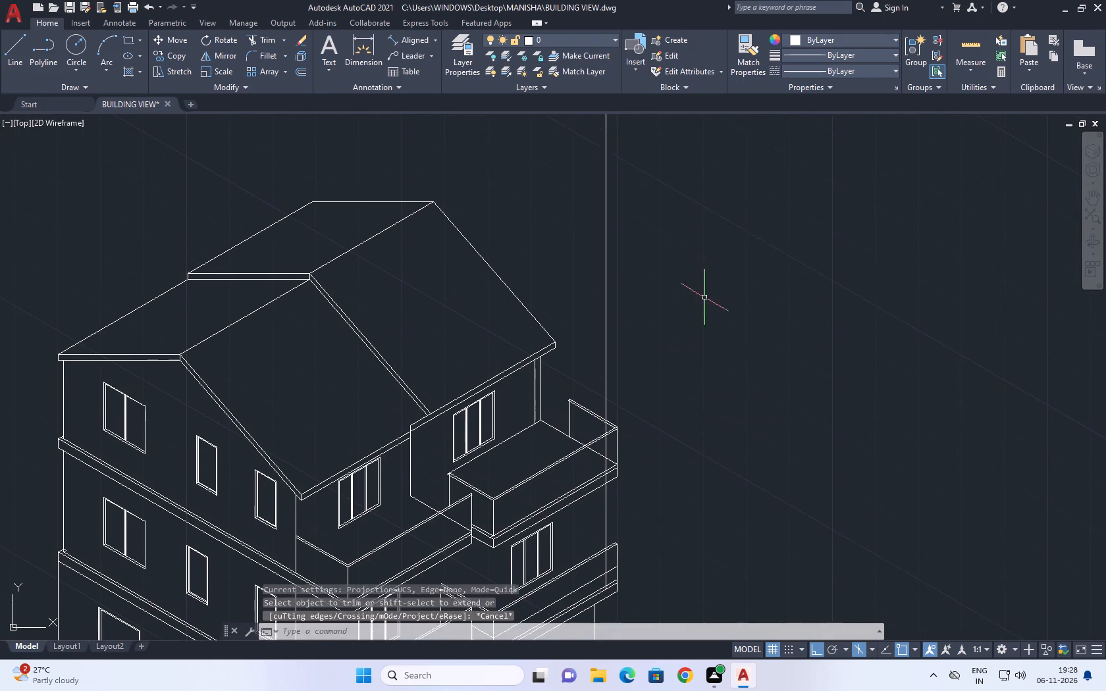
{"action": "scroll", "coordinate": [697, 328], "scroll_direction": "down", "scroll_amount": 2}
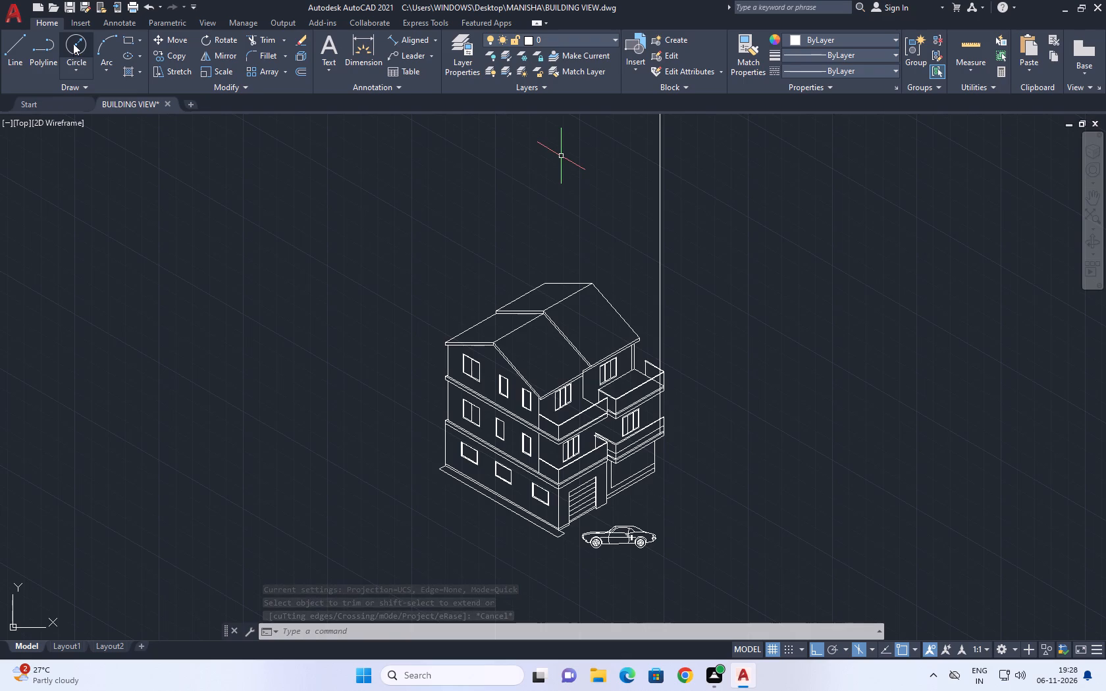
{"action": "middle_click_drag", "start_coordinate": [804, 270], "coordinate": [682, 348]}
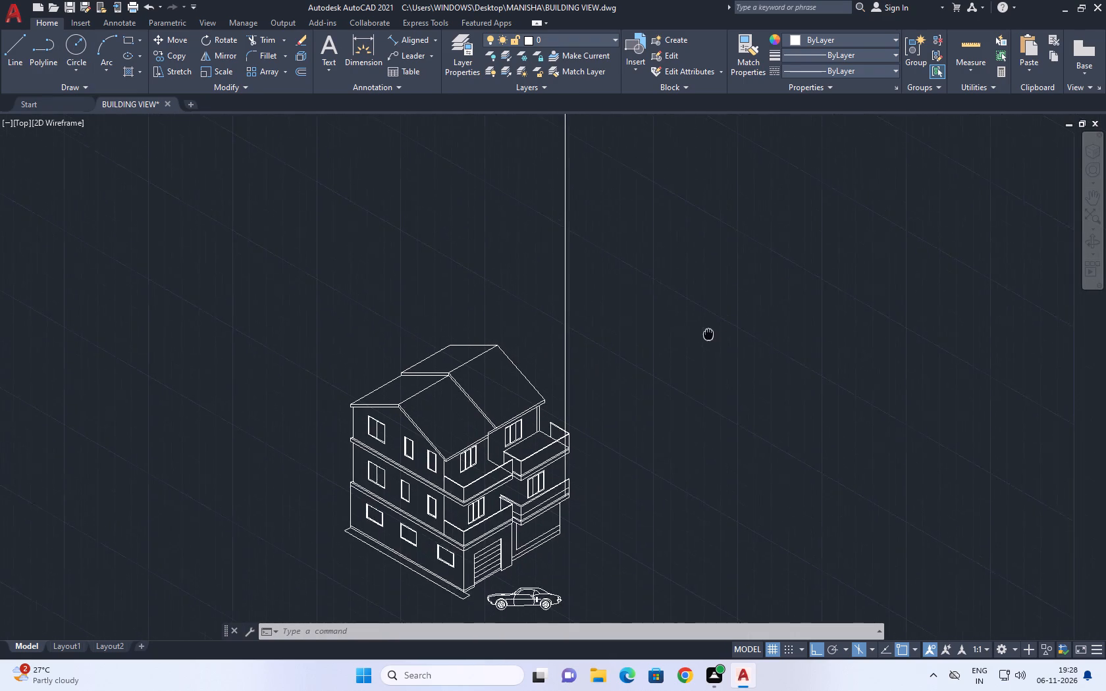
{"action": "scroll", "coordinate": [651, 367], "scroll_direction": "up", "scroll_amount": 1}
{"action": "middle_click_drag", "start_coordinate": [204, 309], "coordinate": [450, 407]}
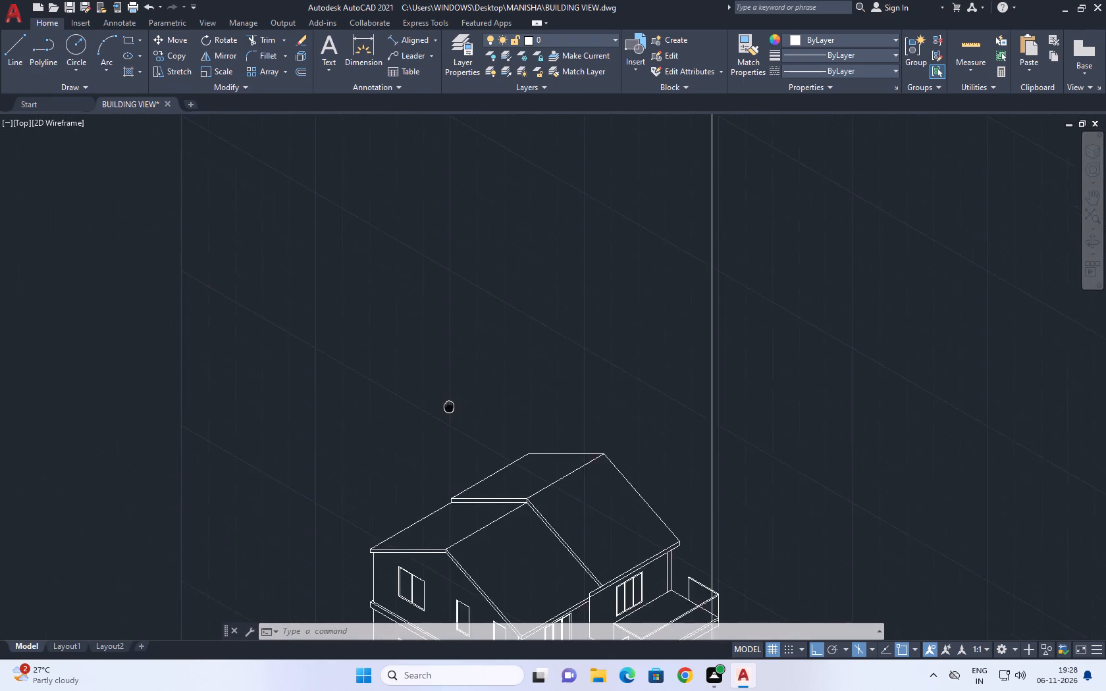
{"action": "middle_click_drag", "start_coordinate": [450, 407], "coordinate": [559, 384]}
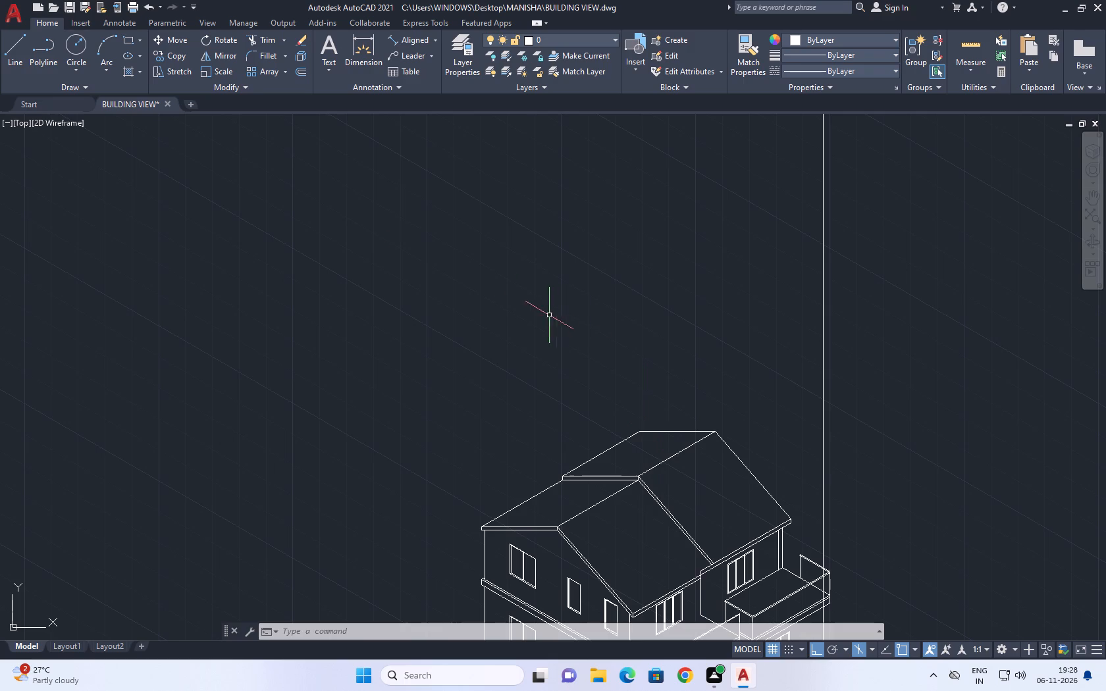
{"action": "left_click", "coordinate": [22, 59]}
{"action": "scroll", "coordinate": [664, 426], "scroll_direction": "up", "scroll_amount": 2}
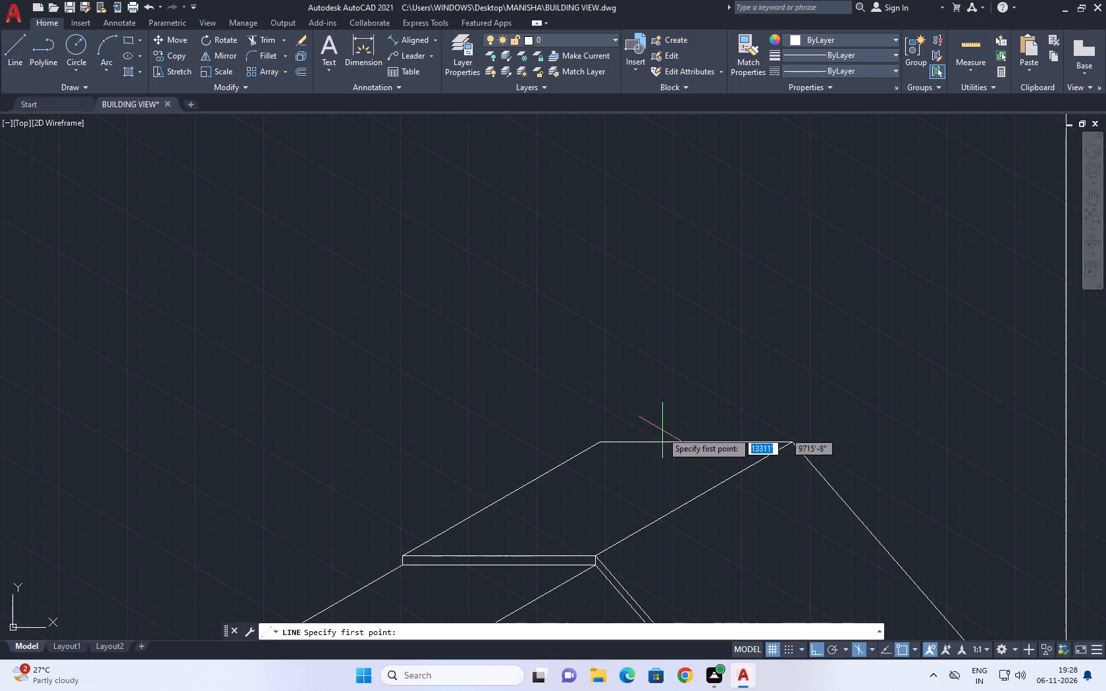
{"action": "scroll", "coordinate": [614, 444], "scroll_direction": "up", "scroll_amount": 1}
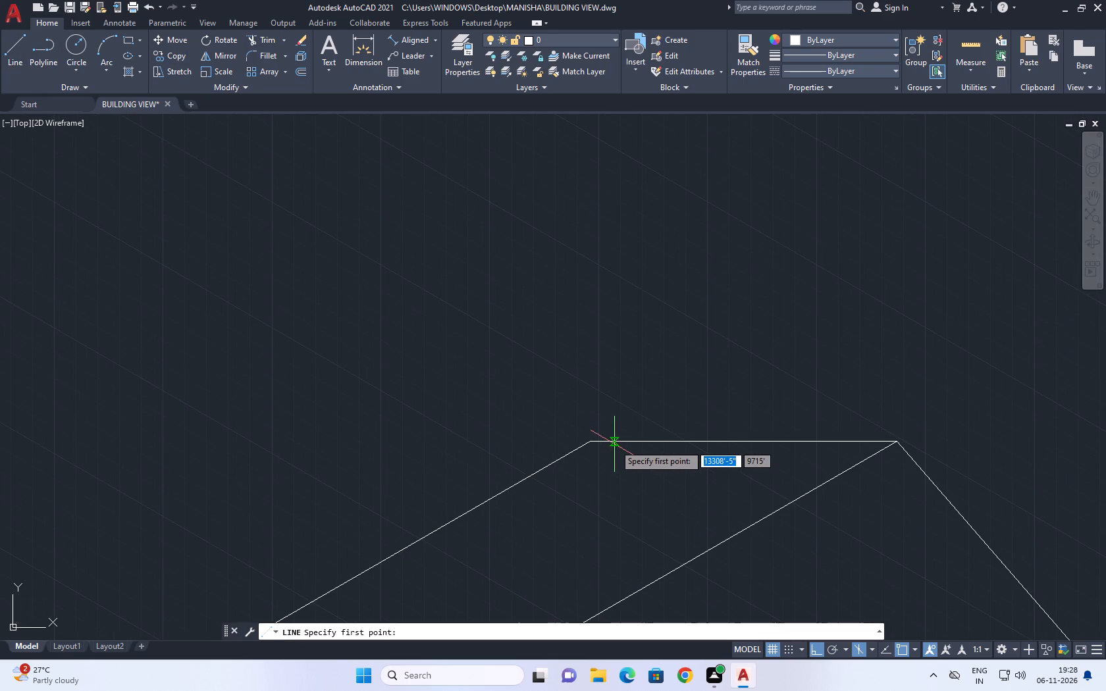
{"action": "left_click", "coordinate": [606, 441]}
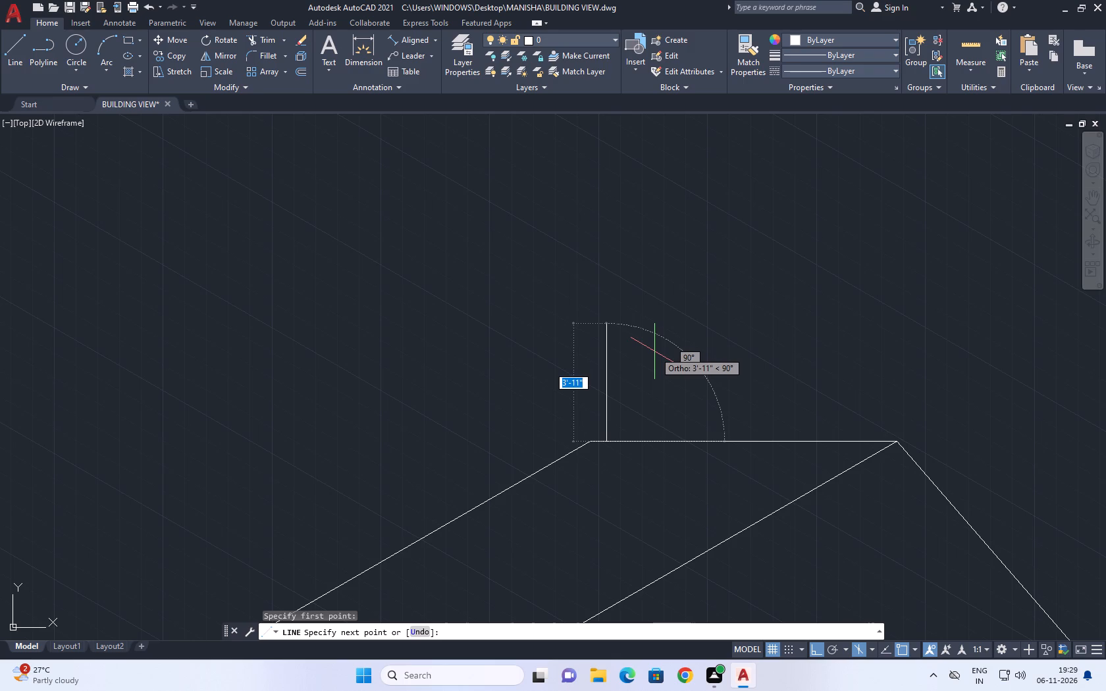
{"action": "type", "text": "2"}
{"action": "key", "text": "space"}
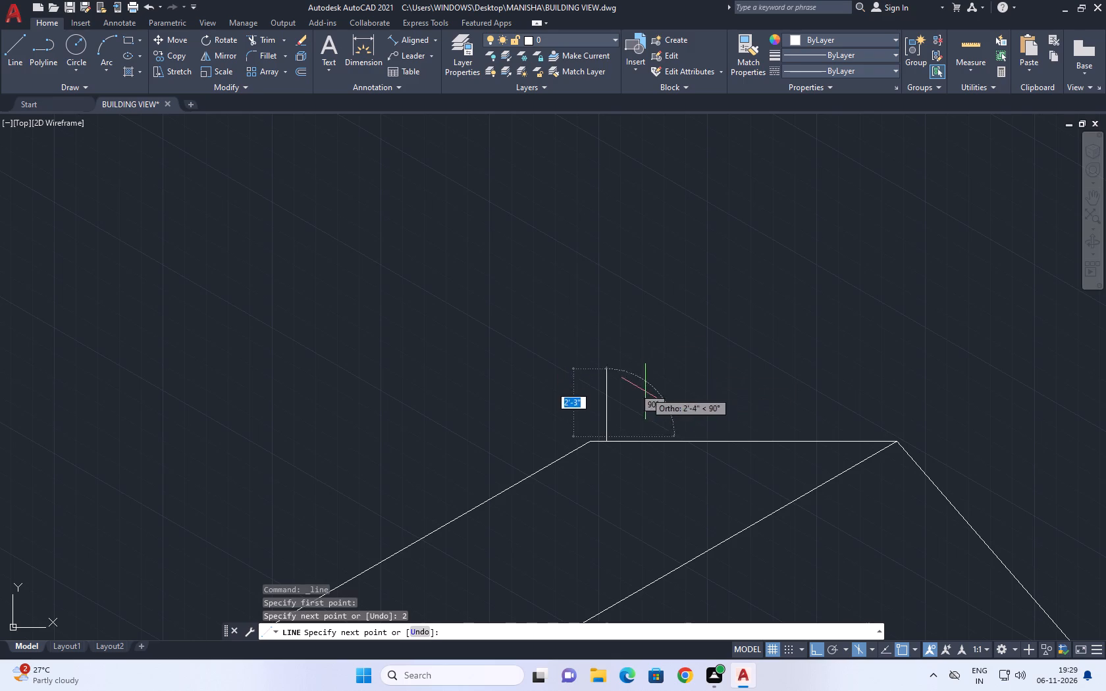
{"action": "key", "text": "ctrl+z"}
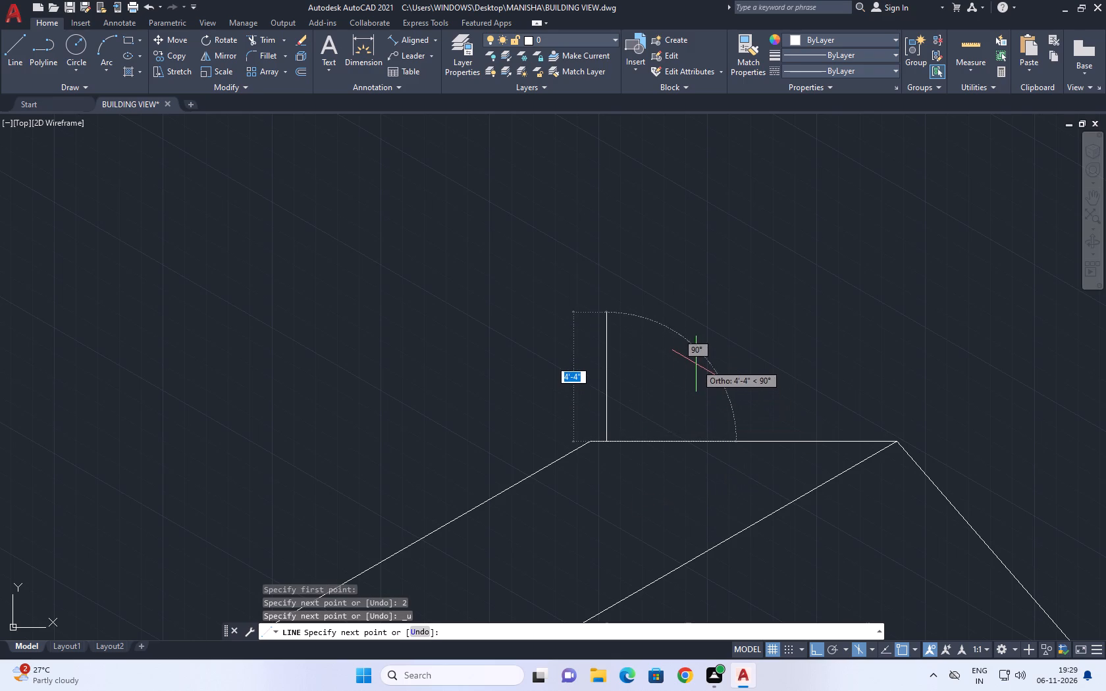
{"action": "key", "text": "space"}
Copy the gable-shaped fascia band between the front and rear roofs from its peak corner along the 30° axis, past the rear roof's far peak.
{"action": "scroll", "coordinate": [691, 369], "scroll_direction": "down", "scroll_amount": 2}
{"action": "middle_click_drag", "start_coordinate": [723, 513], "coordinate": [695, 315]}
{"action": "left_click_drag", "start_coordinate": [704, 349], "coordinate": [704, 347]}
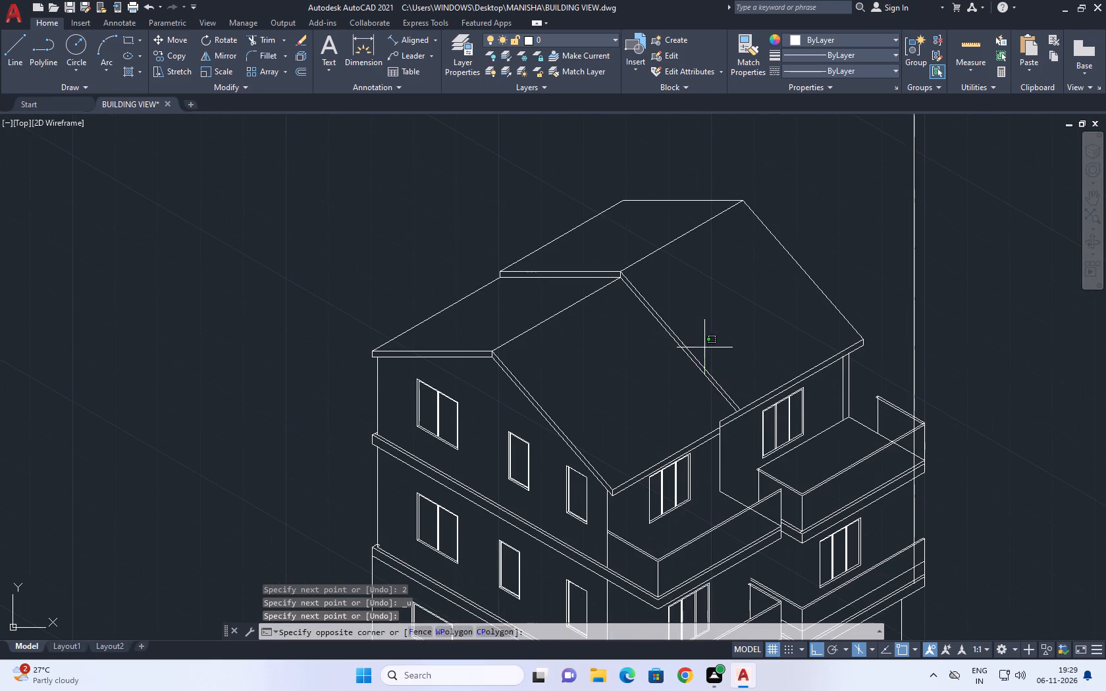
{"action": "left_click_drag", "start_coordinate": [704, 347], "coordinate": [695, 350]}
{"action": "left_click", "coordinate": [671, 369]}
{"action": "left_click", "coordinate": [583, 251]}
{"action": "left_click", "coordinate": [544, 284]}
{"action": "scroll", "coordinate": [522, 271], "scroll_direction": "up", "scroll_amount": 1}
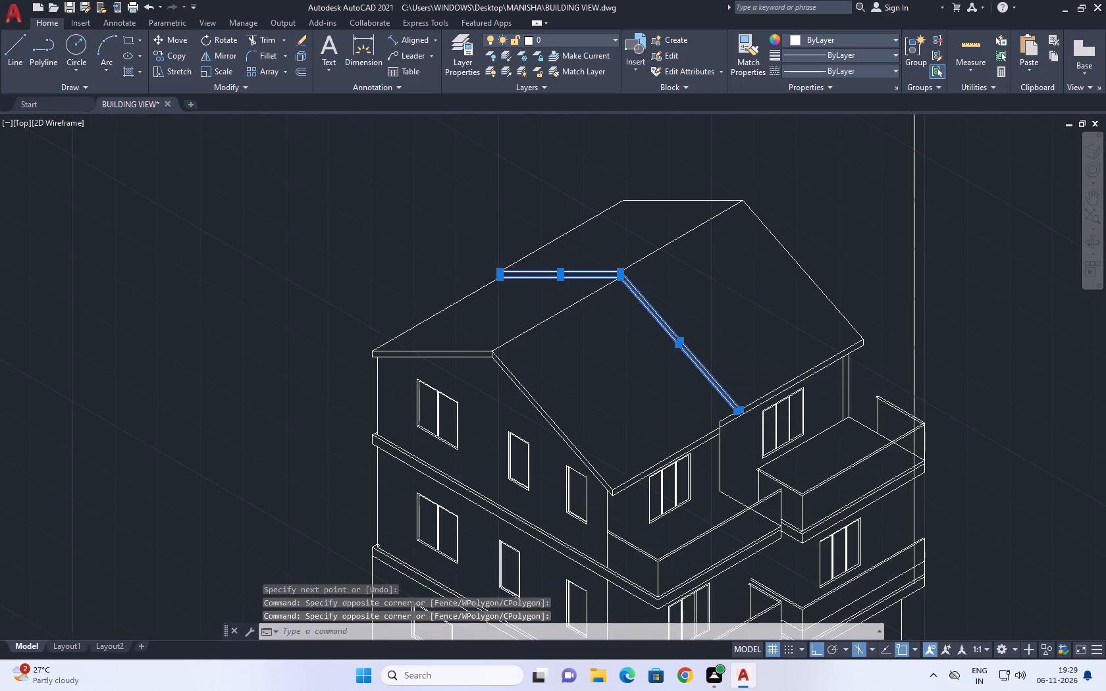
{"action": "scroll", "coordinate": [522, 271], "scroll_direction": "up", "scroll_amount": 1}
{"action": "left_click_drag", "start_coordinate": [433, 226], "coordinate": [431, 234]}
{"action": "left_click", "coordinate": [504, 315]}
{"action": "scroll", "coordinate": [483, 270], "scroll_direction": "down", "scroll_amount": 2}
{"action": "middle_click_drag", "start_coordinate": [687, 309], "coordinate": [627, 324]}
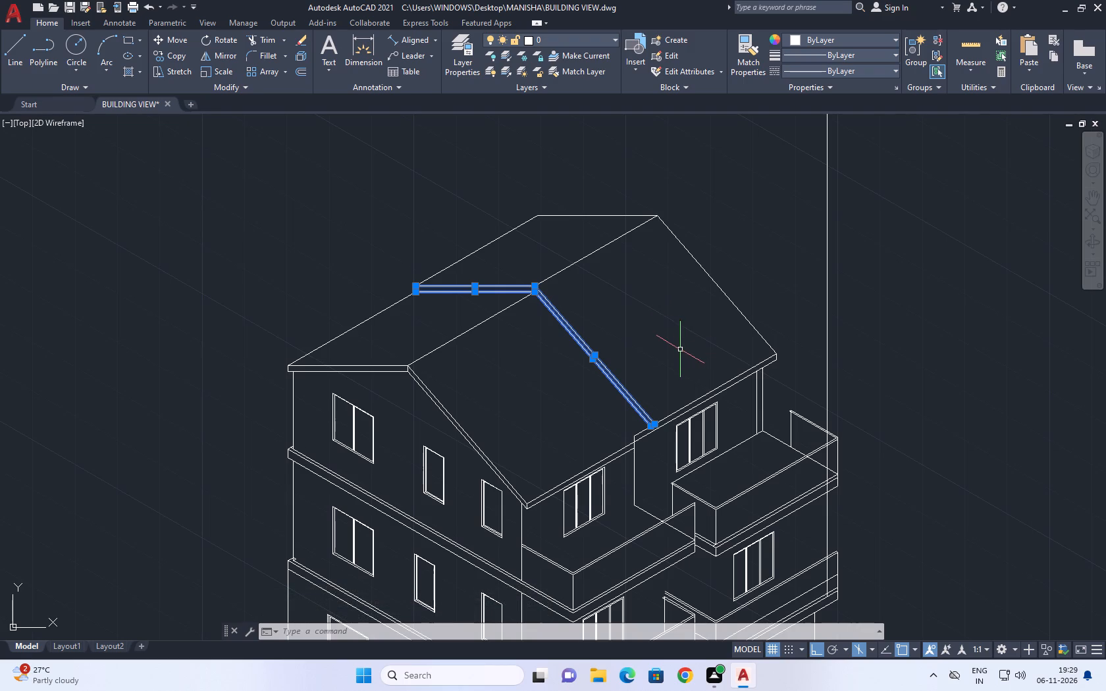
{"action": "middle_click_drag", "start_coordinate": [625, 256], "coordinate": [592, 331]}
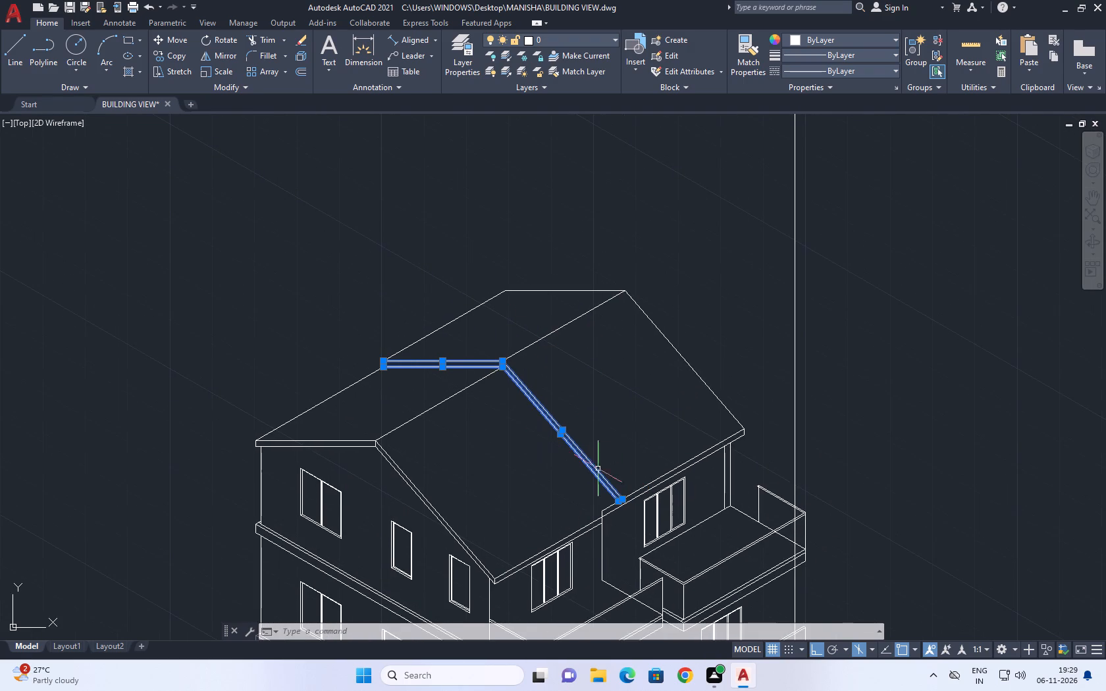
{"action": "scroll", "coordinate": [607, 510], "scroll_direction": "up", "scroll_amount": 4}
{"action": "left_click", "coordinate": [658, 346]}
{"action": "left_click_drag", "start_coordinate": [720, 493], "coordinate": [724, 505]}
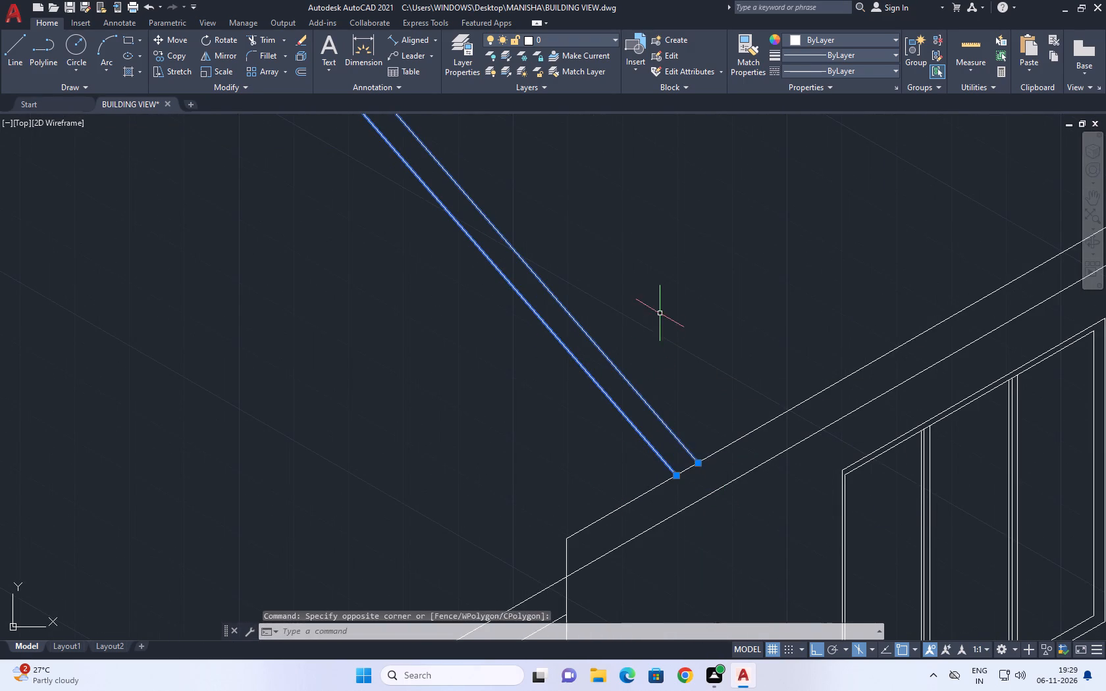
{"action": "scroll", "coordinate": [660, 313], "scroll_direction": "down", "scroll_amount": 2}
{"action": "middle_click_drag", "start_coordinate": [675, 237], "coordinate": [618, 403]}
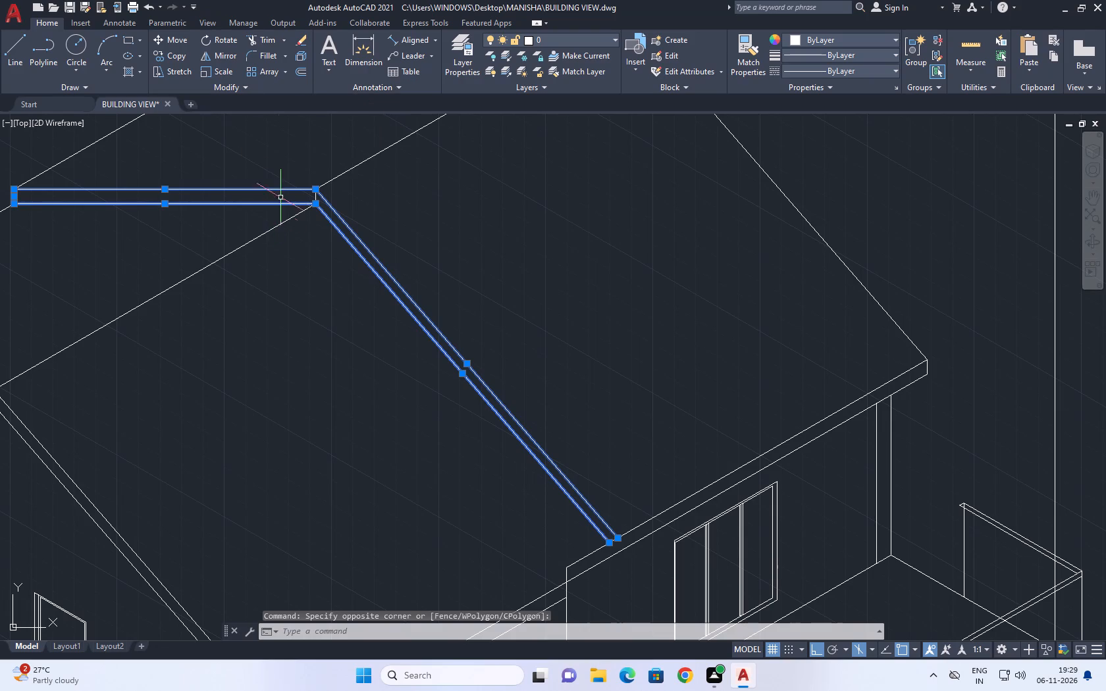
{"action": "left_click_drag", "start_coordinate": [287, 188], "coordinate": [294, 195]}
{"action": "left_click", "coordinate": [273, 151]}
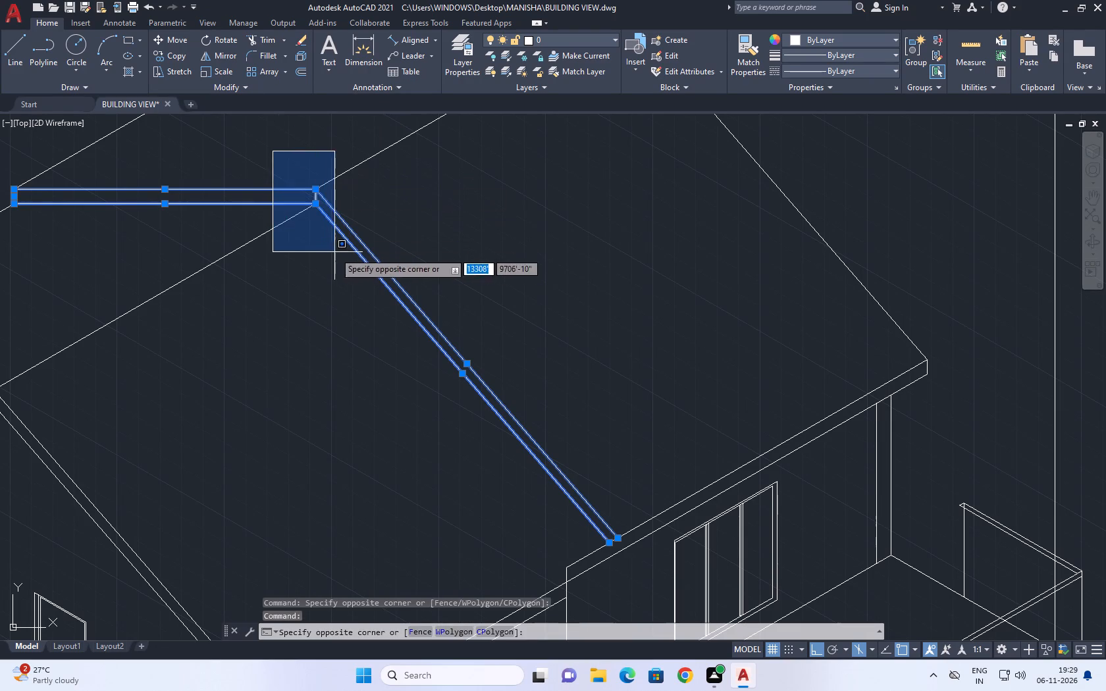
{"action": "left_click", "coordinate": [374, 272]}
{"action": "left_click", "coordinate": [180, 58]}
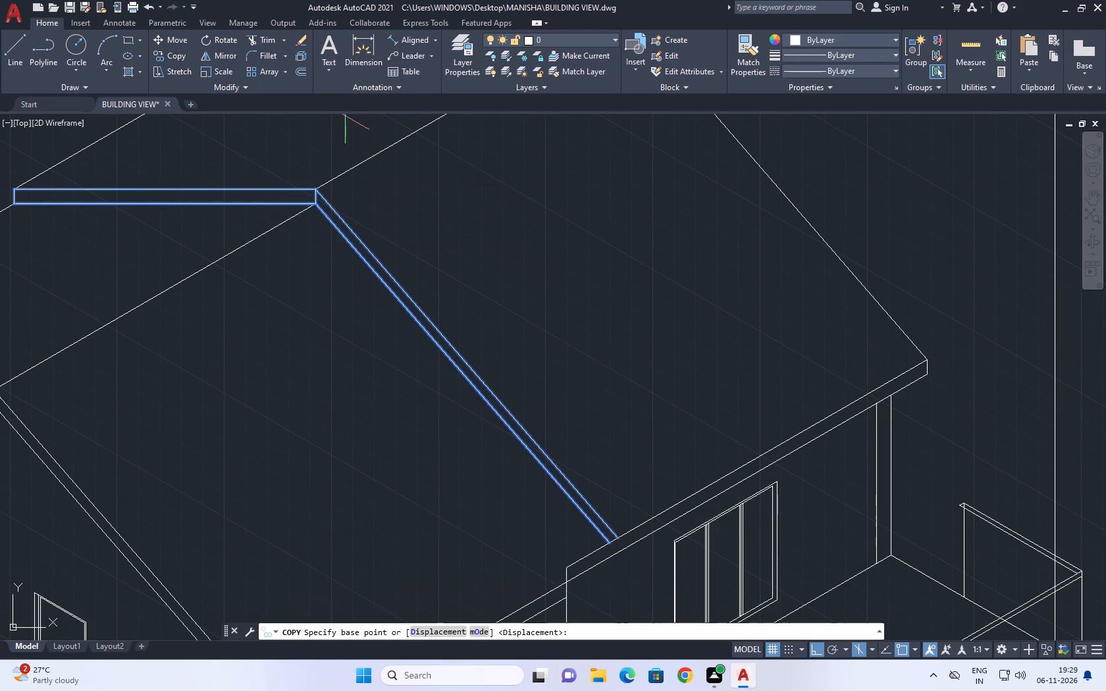
{"action": "middle_click_drag", "start_coordinate": [424, 272], "coordinate": [500, 421]}
{"action": "scroll", "coordinate": [526, 422], "scroll_direction": "down", "scroll_amount": 2}
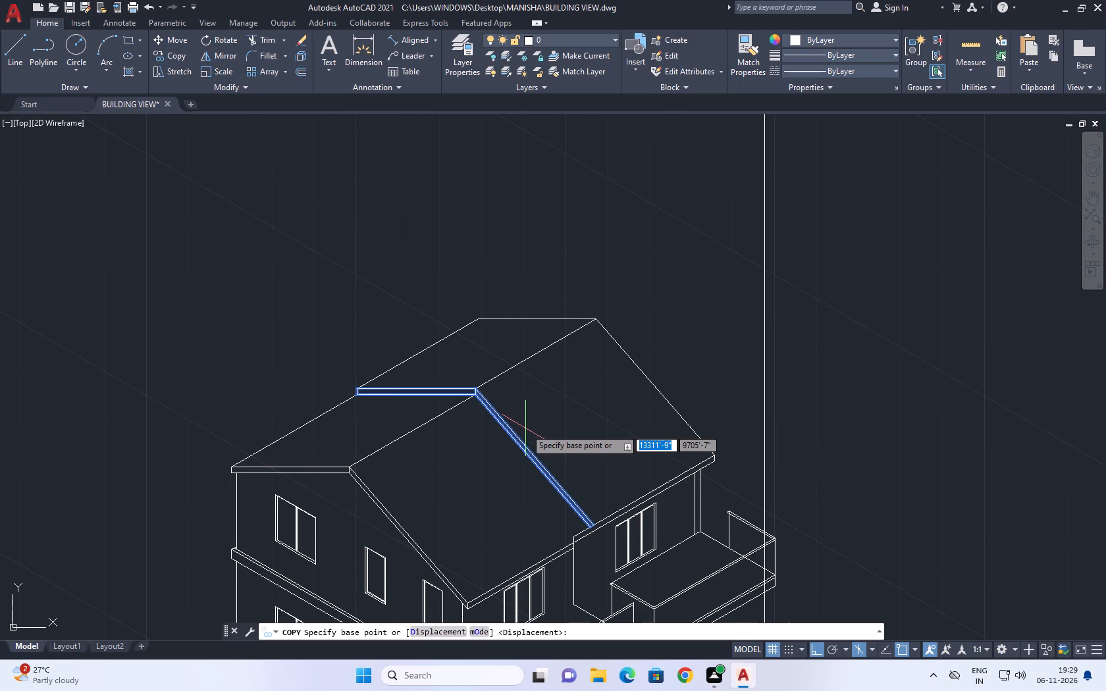
{"action": "scroll", "coordinate": [461, 384], "scroll_direction": "up", "scroll_amount": 3}
{"action": "left_click", "coordinate": [505, 397]}
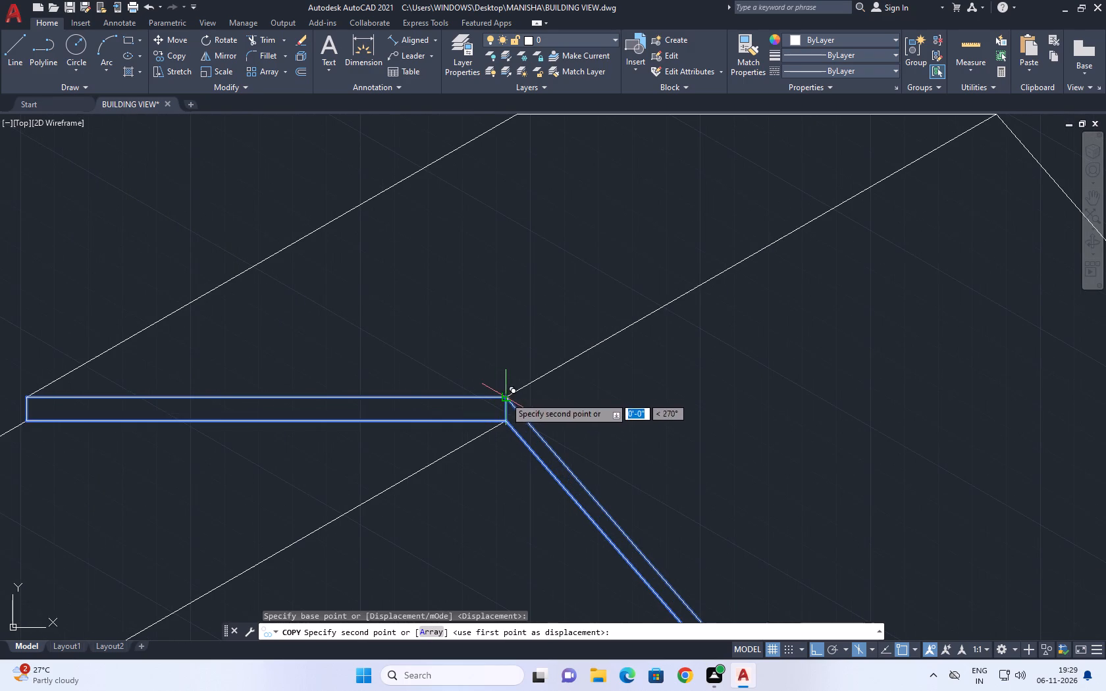
{"action": "scroll", "coordinate": [523, 384], "scroll_direction": "up", "scroll_amount": 1}
{"action": "scroll", "coordinate": [523, 384], "scroll_direction": "down", "scroll_amount": 4}
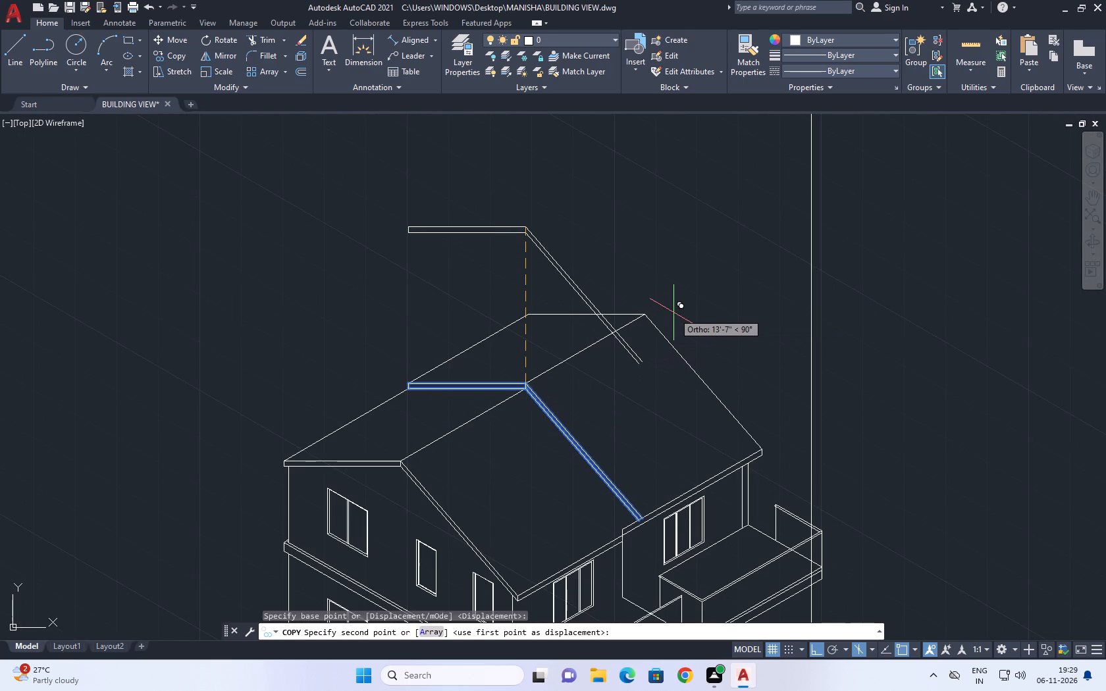
{"action": "key", "text": "F5"}
{"action": "scroll", "coordinate": [673, 313], "scroll_direction": "up", "scroll_amount": 1}
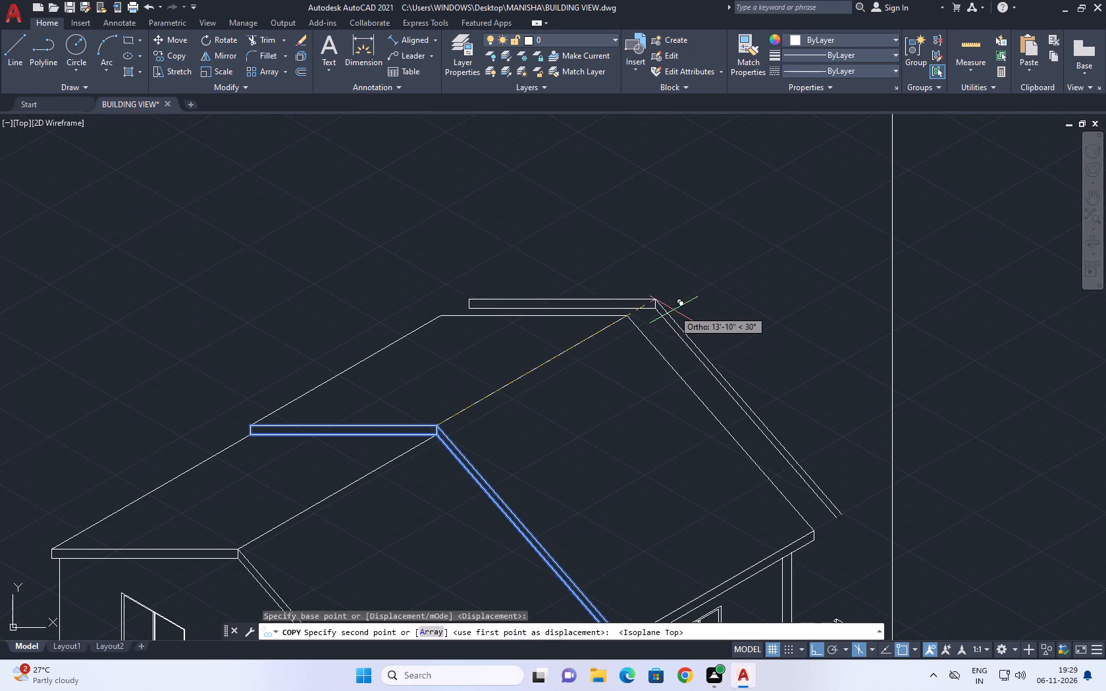
{"action": "left_click", "coordinate": [678, 274]}
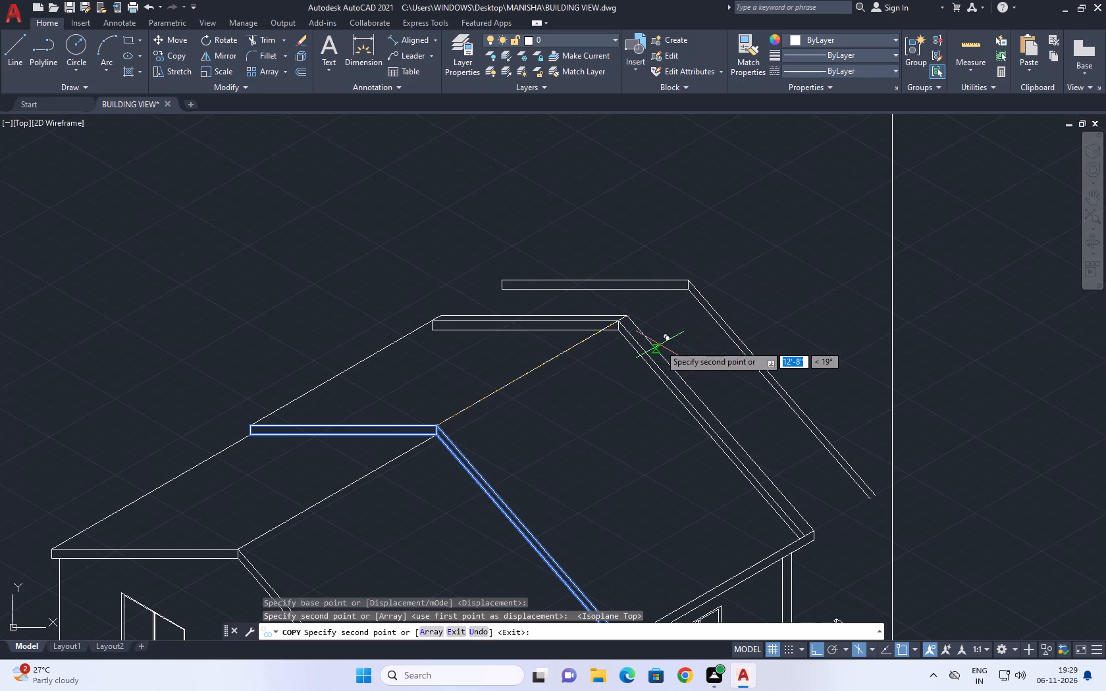
{"action": "key", "text": "space"}
Draw a short guide line outward along the 30° axis from the rear roof's far peak, extending the ridge line.
{"action": "middle_click_drag", "start_coordinate": [716, 303], "coordinate": [616, 286]}
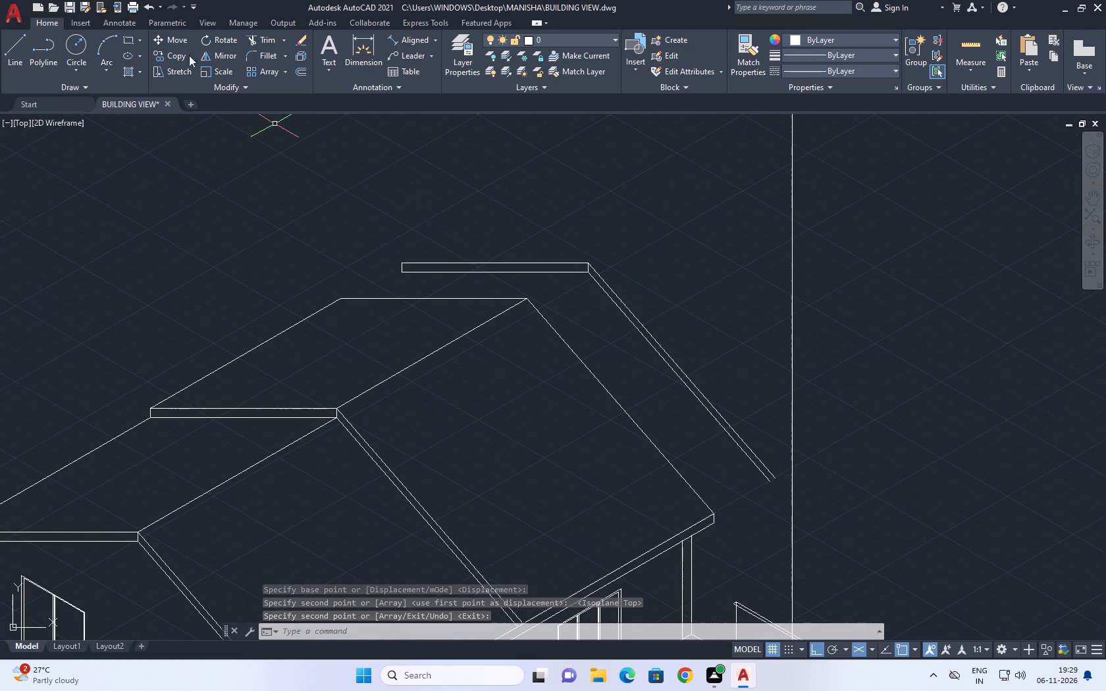
{"action": "left_click", "coordinate": [0, 57]}
{"action": "scroll", "coordinate": [548, 284], "scroll_direction": "up", "scroll_amount": 1}
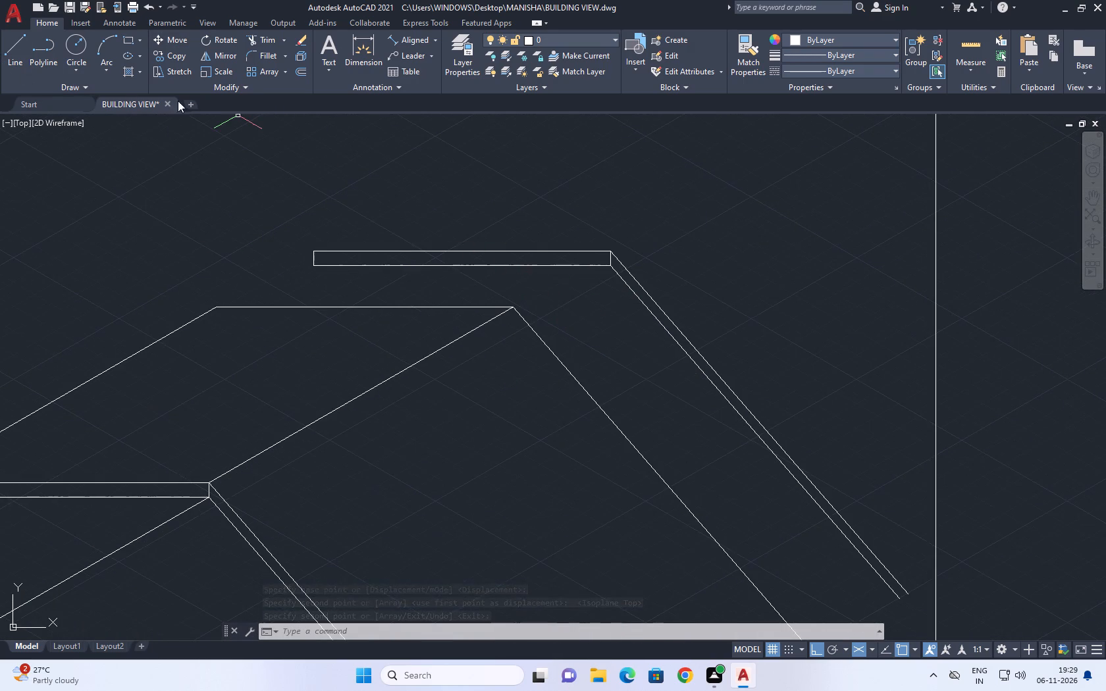
{"action": "left_click", "coordinate": [3, 55]}
{"action": "scroll", "coordinate": [491, 312], "scroll_direction": "up", "scroll_amount": 3}
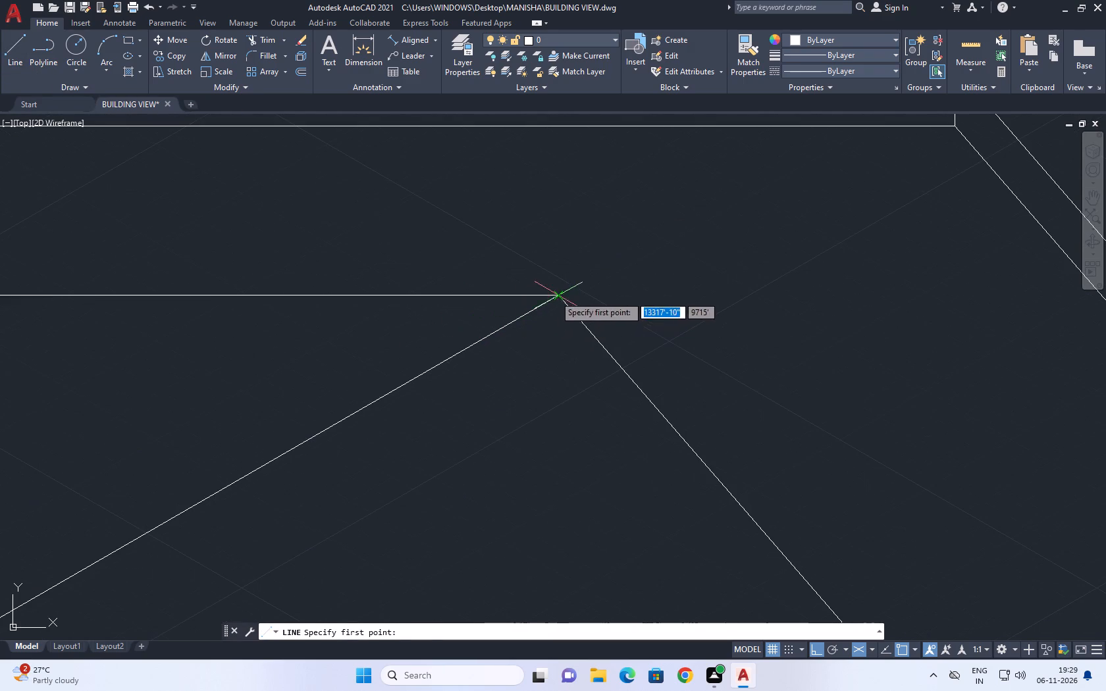
{"action": "left_click", "coordinate": [554, 295]}
{"action": "left_click", "coordinate": [682, 245]}
{"action": "right_click", "coordinate": [713, 341]}
{"action": "left_click", "coordinate": [760, 353]}
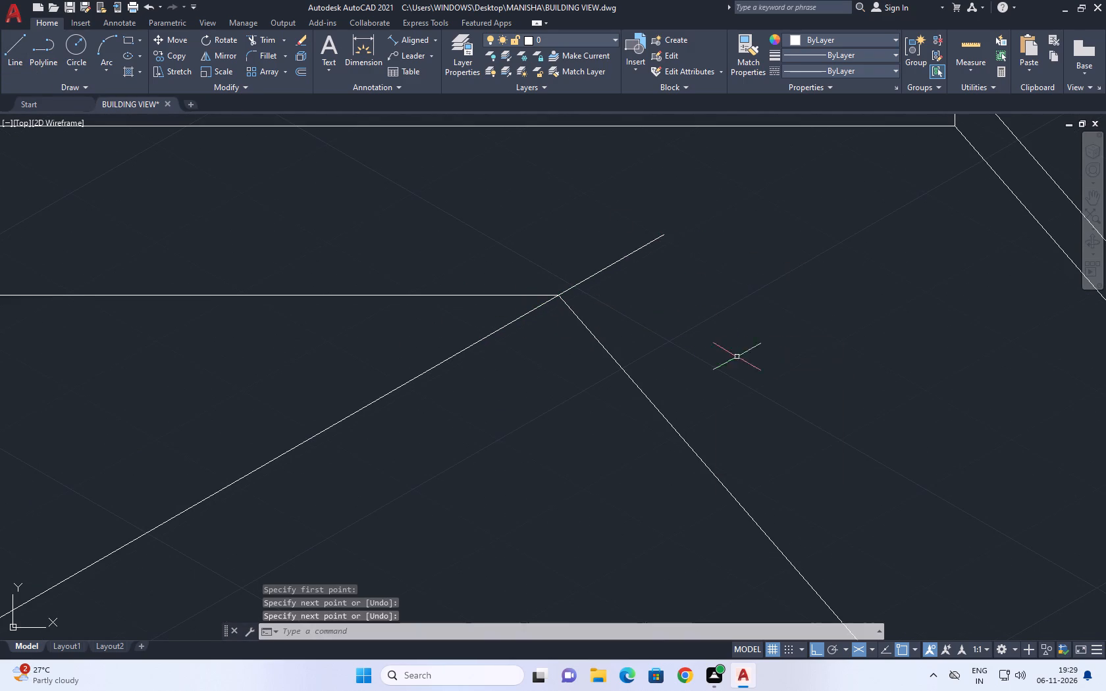
Move the copied fascia band by its lower peak corner onto the outer end of the short ridge extension line.
{"action": "scroll", "coordinate": [714, 348], "scroll_direction": "down", "scroll_amount": 2}
{"action": "left_click_drag", "start_coordinate": [841, 232], "coordinate": [829, 237]}
{"action": "left_click_drag", "start_coordinate": [789, 255], "coordinate": [774, 286]}
{"action": "left_click_drag", "start_coordinate": [812, 325], "coordinate": [814, 317]}
{"action": "left_click_drag", "start_coordinate": [741, 224], "coordinate": [734, 229]}
{"action": "middle_click_drag", "start_coordinate": [836, 342], "coordinate": [456, 176]}
{"action": "scroll", "coordinate": [589, 305], "scroll_direction": "down", "scroll_amount": 2}
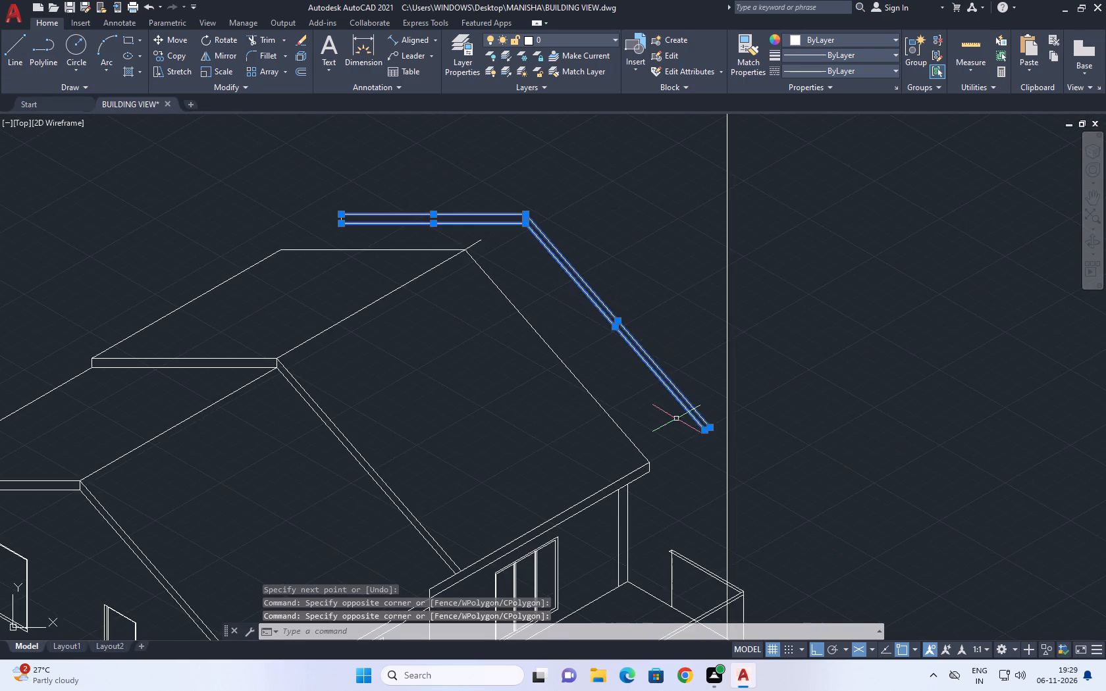
{"action": "scroll", "coordinate": [747, 442], "scroll_direction": "up", "scroll_amount": 3}
{"action": "scroll", "coordinate": [603, 421], "scroll_direction": "up", "scroll_amount": 1}
{"action": "scroll", "coordinate": [562, 389], "scroll_direction": "down", "scroll_amount": 3}
{"action": "middle_click_drag", "start_coordinate": [528, 316], "coordinate": [637, 481]}
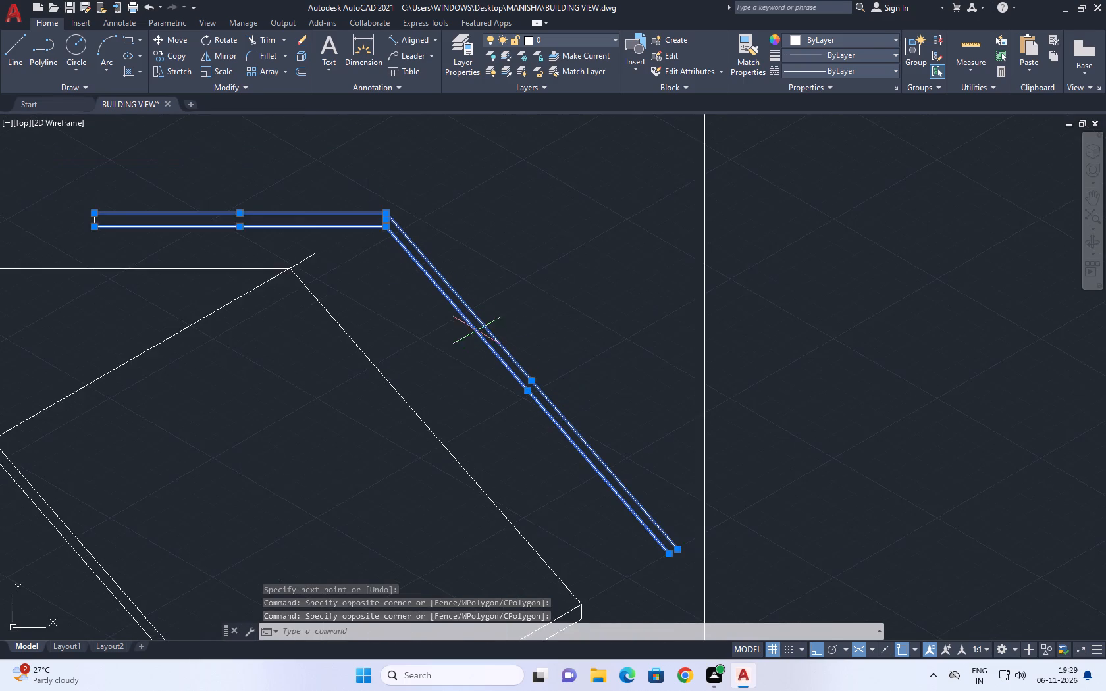
{"action": "scroll", "coordinate": [465, 324], "scroll_direction": "up", "scroll_amount": 1}
{"action": "middle_click_drag", "start_coordinate": [380, 278], "coordinate": [528, 411]}
{"action": "middle_click_drag", "start_coordinate": [186, 300], "coordinate": [578, 379]}
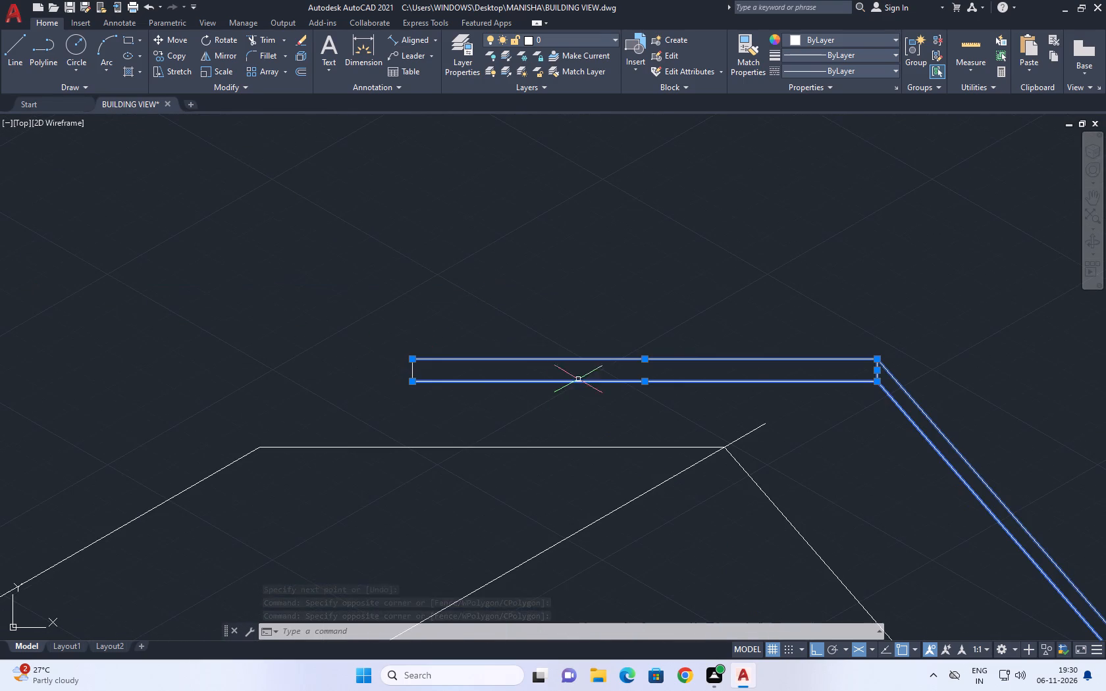
{"action": "left_click", "coordinate": [387, 322]}
{"action": "left_click", "coordinate": [442, 394]}
{"action": "scroll", "coordinate": [427, 363], "scroll_direction": "down", "scroll_amount": 1}
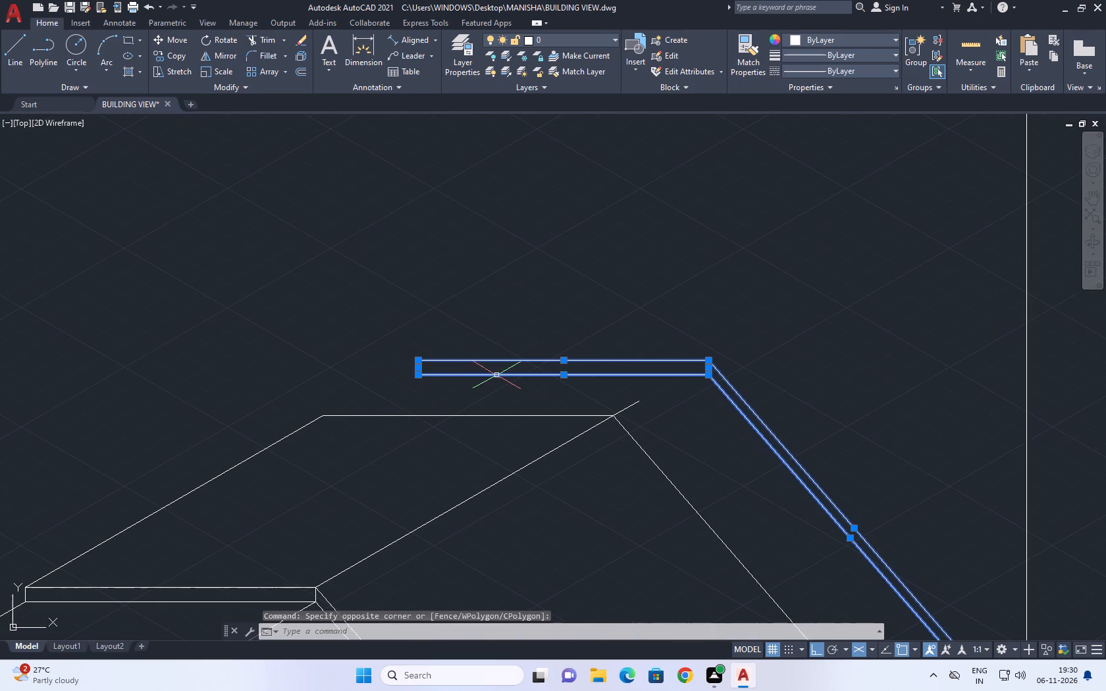
{"action": "left_click", "coordinate": [179, 40]}
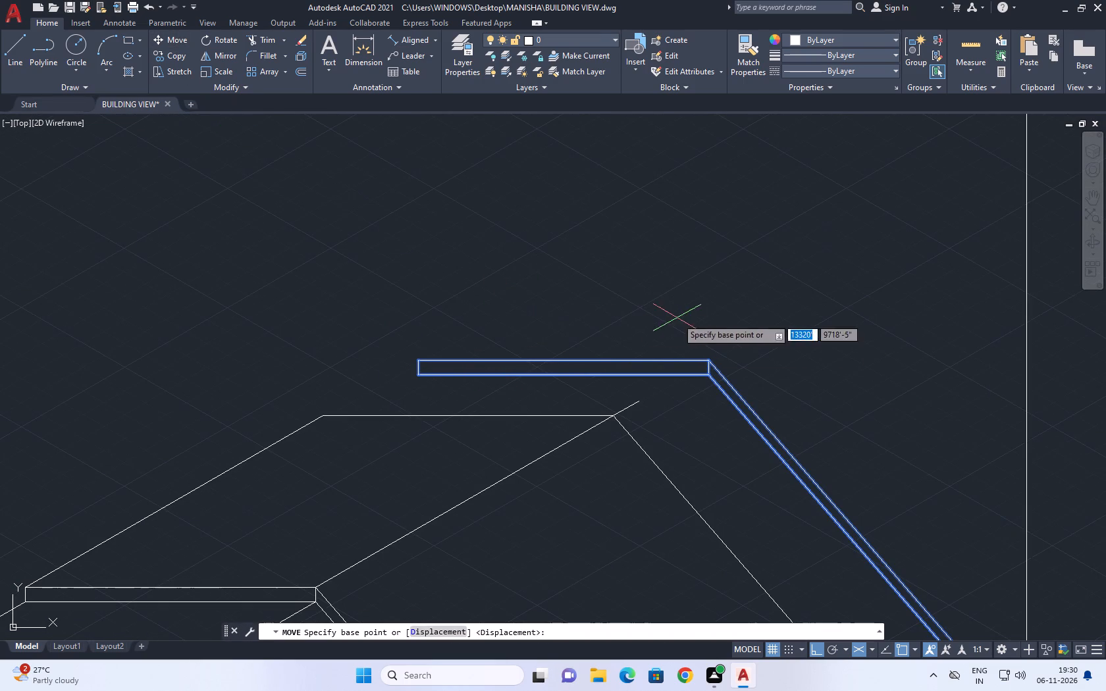
{"action": "scroll", "coordinate": [686, 382], "scroll_direction": "up", "scroll_amount": 2}
{"action": "left_click", "coordinate": [737, 367]}
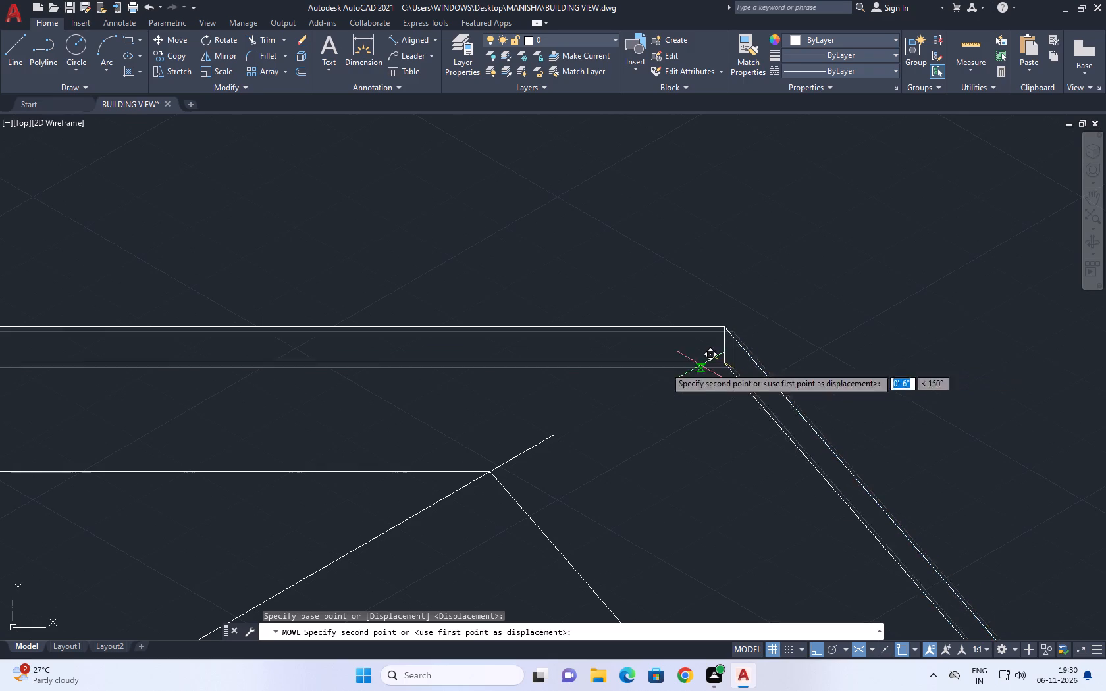
{"action": "left_click", "coordinate": [554, 434]}
{"action": "scroll", "coordinate": [583, 330], "scroll_direction": "down", "scroll_amount": 2}
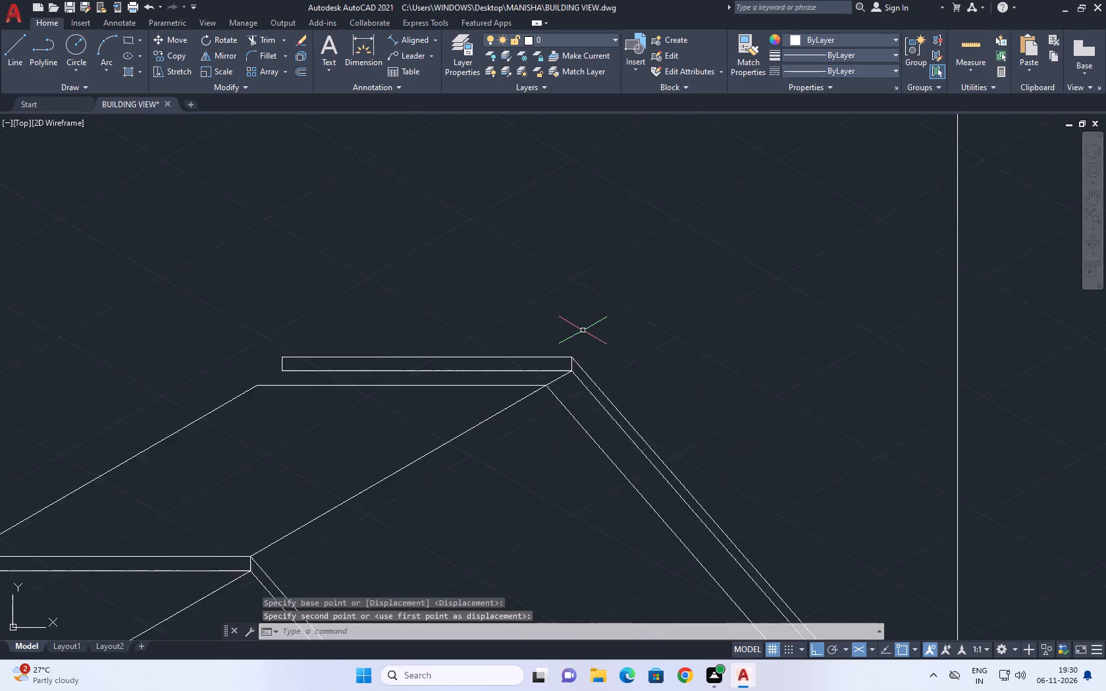
Move the far fascia band by its lower peak corner back along the ridge extension, 6" at 210°, onto the guide line's midpoint.
{"action": "scroll", "coordinate": [583, 330], "scroll_direction": "down", "scroll_amount": 1}
{"action": "middle_click_drag", "start_coordinate": [535, 360], "coordinate": [575, 374]}
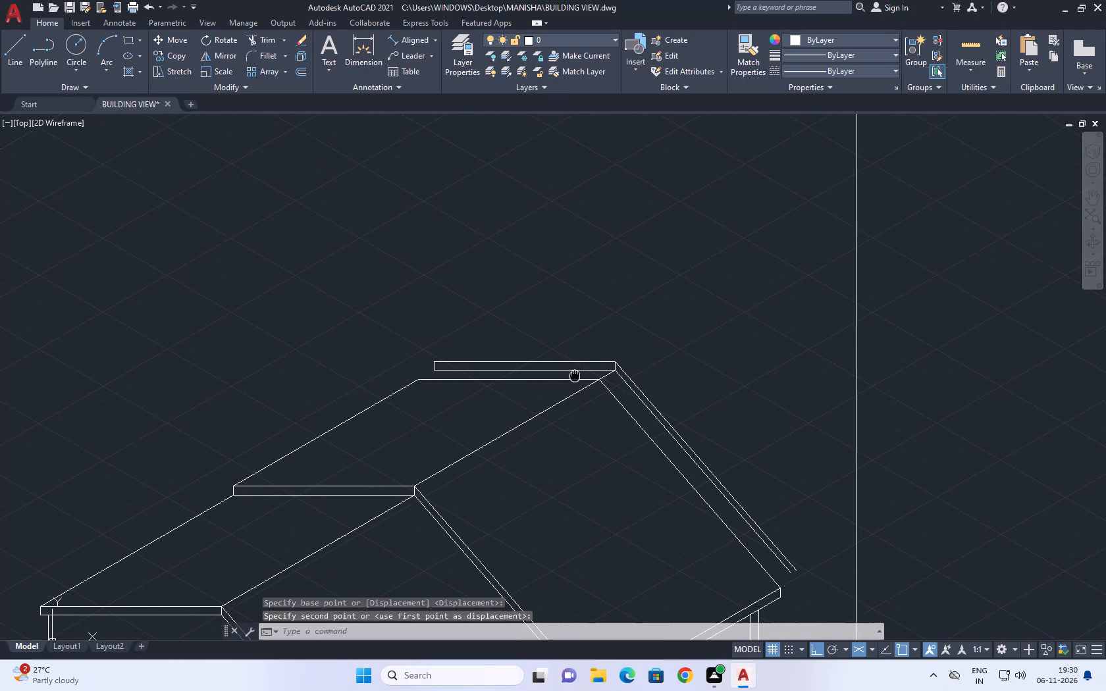
{"action": "middle_click_drag", "start_coordinate": [575, 374], "coordinate": [577, 376]}
{"action": "scroll", "coordinate": [646, 386], "scroll_direction": "up", "scroll_amount": 2}
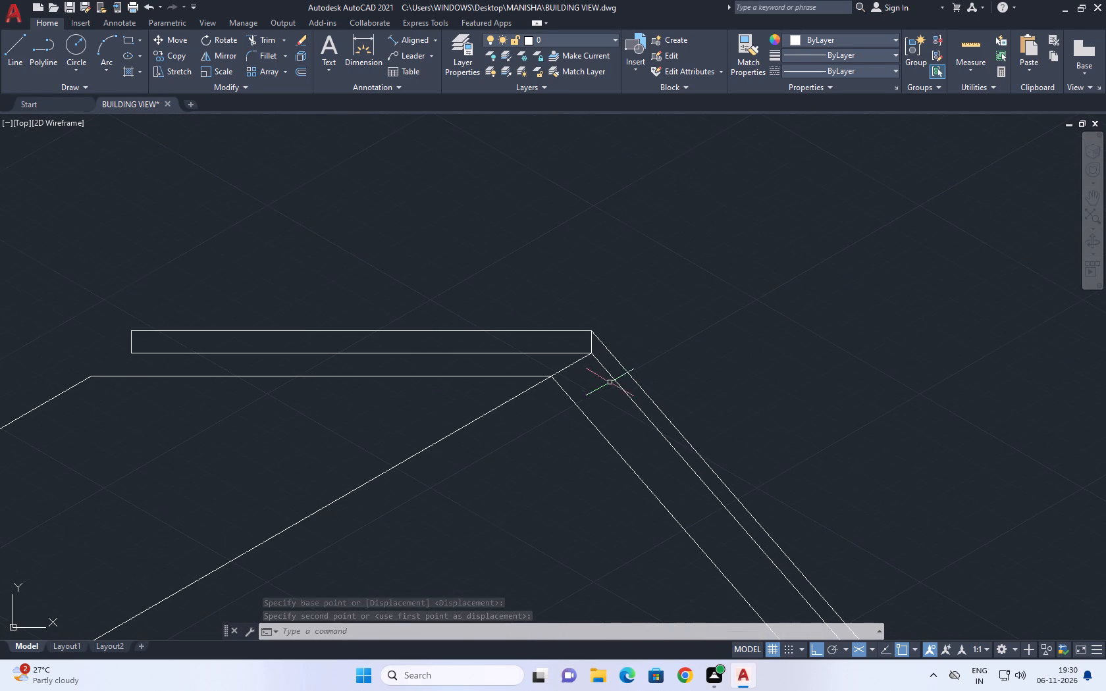
{"action": "left_click_drag", "start_coordinate": [635, 309], "coordinate": [632, 334]}
{"action": "left_click", "coordinate": [612, 403]}
{"action": "scroll", "coordinate": [579, 346], "scroll_direction": "up", "scroll_amount": 2}
{"action": "left_click", "coordinate": [583, 274]}
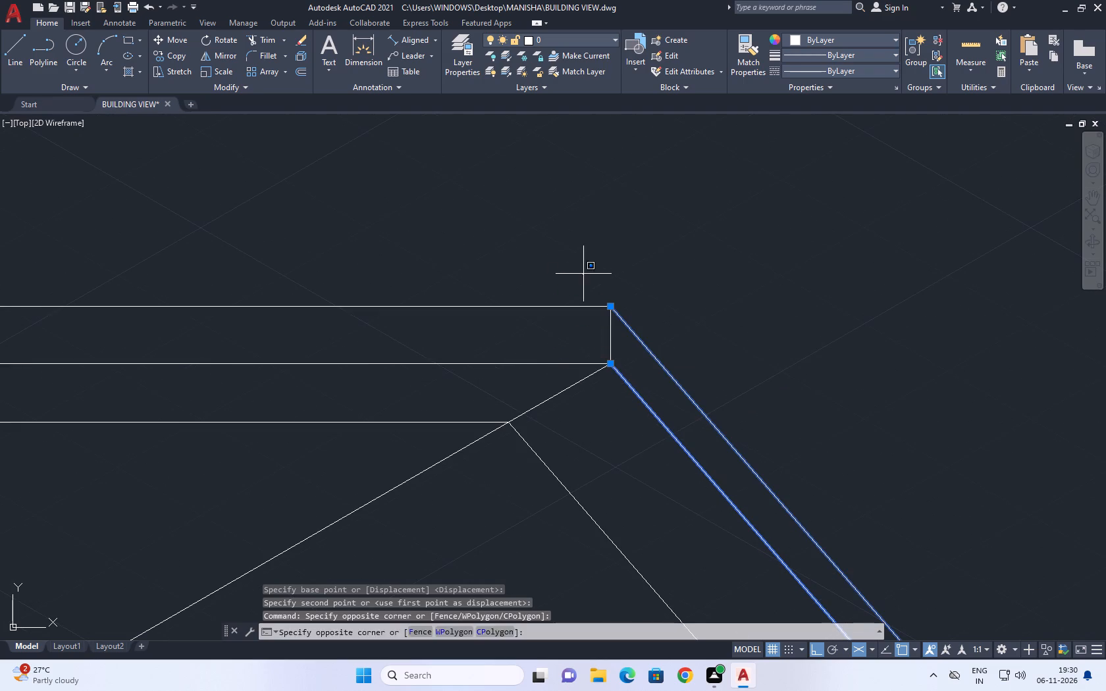
{"action": "left_click", "coordinate": [671, 429]}
{"action": "left_click", "coordinate": [550, 377]}
{"action": "left_click_drag", "start_coordinate": [506, 290], "coordinate": [512, 299]}
{"action": "scroll", "coordinate": [581, 295], "scroll_direction": "down", "scroll_amount": 2}
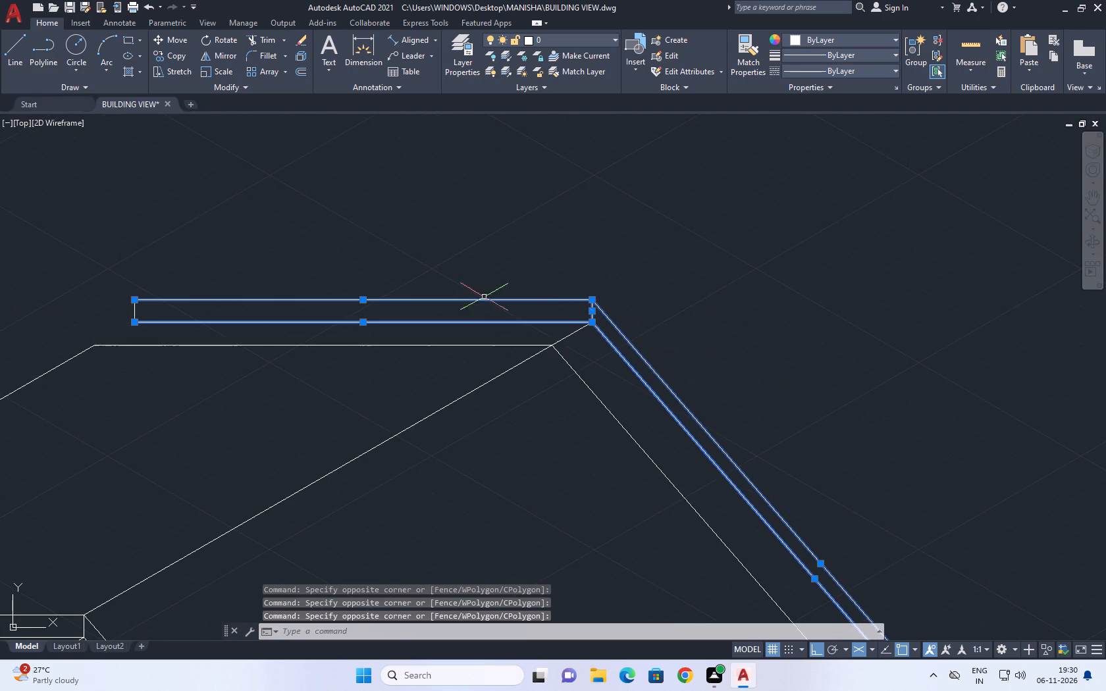
{"action": "scroll", "coordinate": [122, 267], "scroll_direction": "up", "scroll_amount": 2}
{"action": "left_click_drag", "start_coordinate": [114, 268], "coordinate": [131, 281]}
{"action": "left_click_drag", "start_coordinate": [228, 388], "coordinate": [246, 412]}
{"action": "left_click_drag", "start_coordinate": [128, 298], "coordinate": [137, 310]}
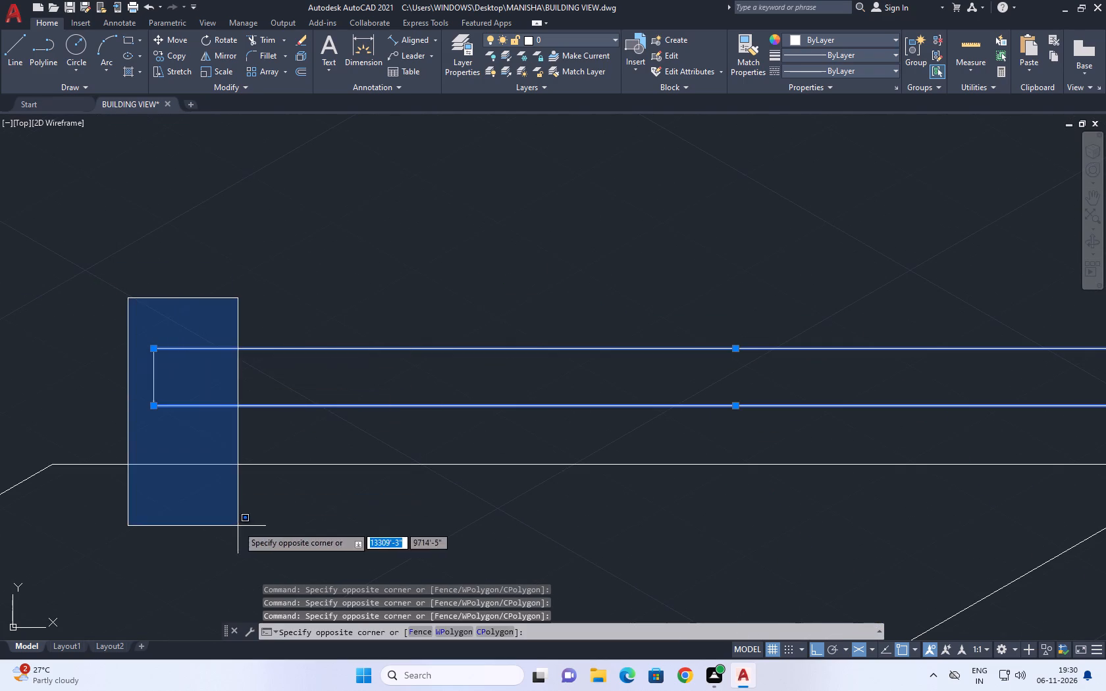
{"action": "left_click", "coordinate": [240, 486]}
{"action": "scroll", "coordinate": [249, 449], "scroll_direction": "down", "scroll_amount": 5}
{"action": "middle_click_drag", "start_coordinate": [364, 478], "coordinate": [367, 440]}
{"action": "scroll", "coordinate": [355, 394], "scroll_direction": "down", "scroll_amount": 1}
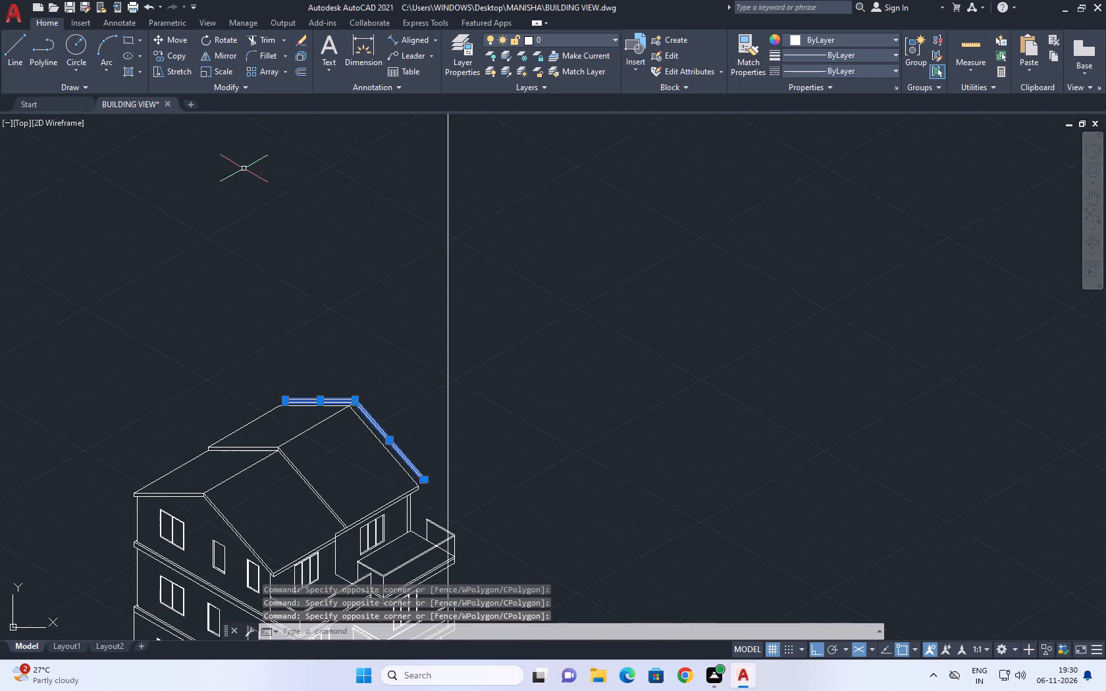
{"action": "left_click", "coordinate": [175, 42]}
{"action": "scroll", "coordinate": [351, 411], "scroll_direction": "up", "scroll_amount": 3}
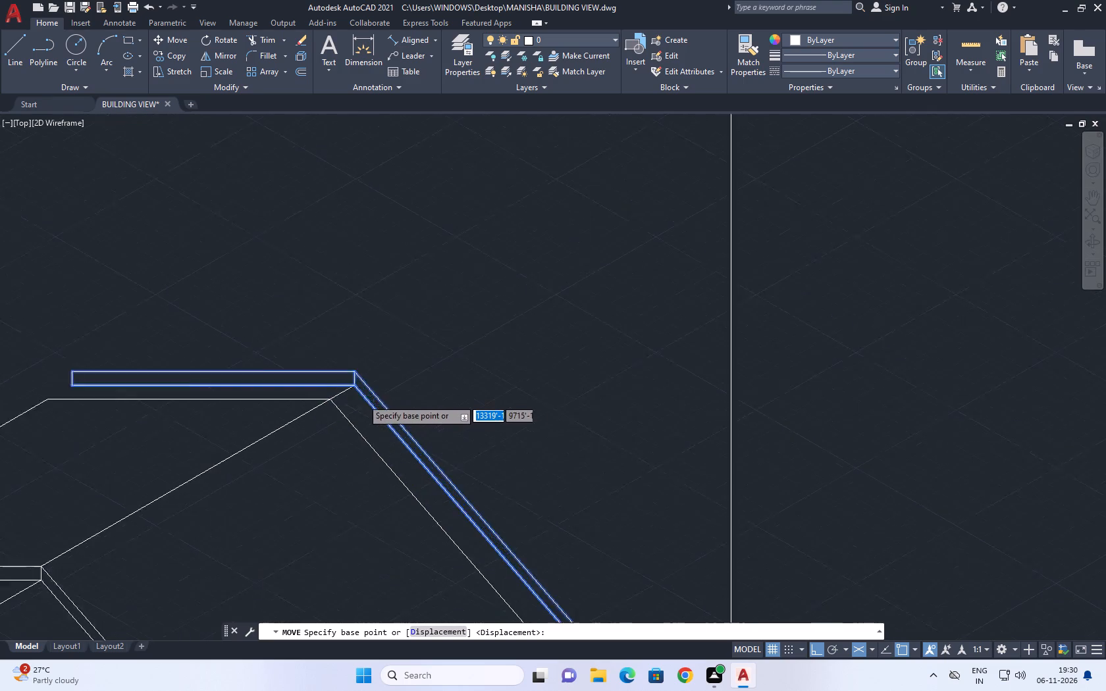
{"action": "scroll", "coordinate": [362, 399], "scroll_direction": "up", "scroll_amount": 4}
{"action": "left_click", "coordinate": [306, 359]}
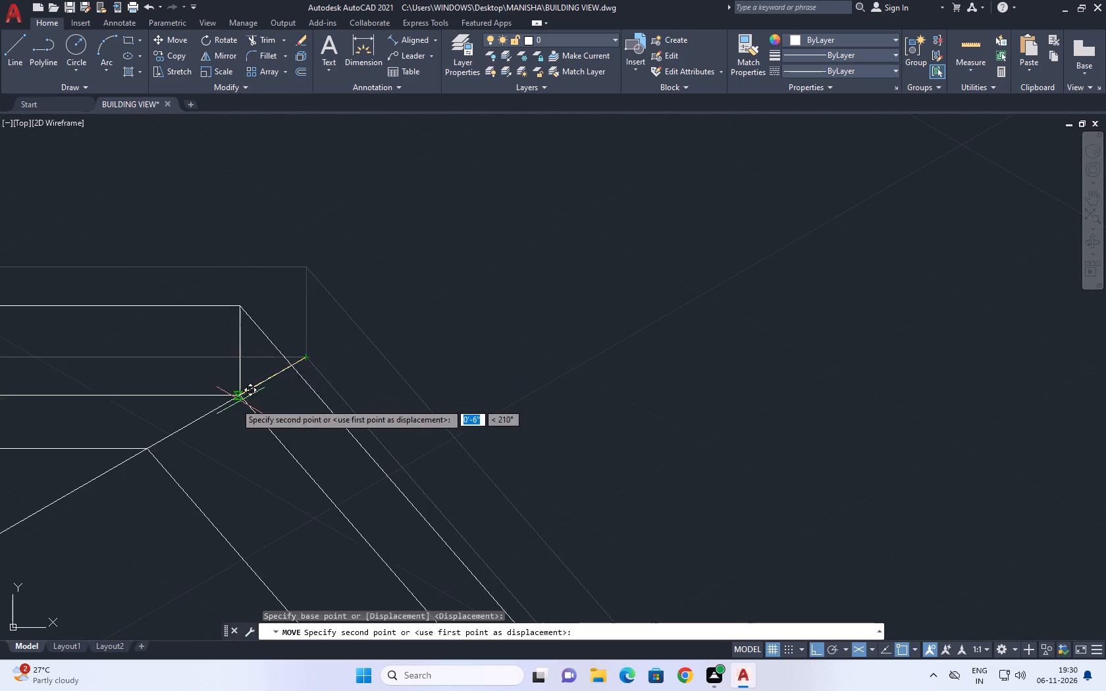
{"action": "left_click_drag", "start_coordinate": [226, 402], "coordinate": [254, 395]}
Erase the short guide line extending the ridge from the rear roof's far peak.
{"action": "scroll", "coordinate": [309, 357], "scroll_direction": "down", "scroll_amount": 5}
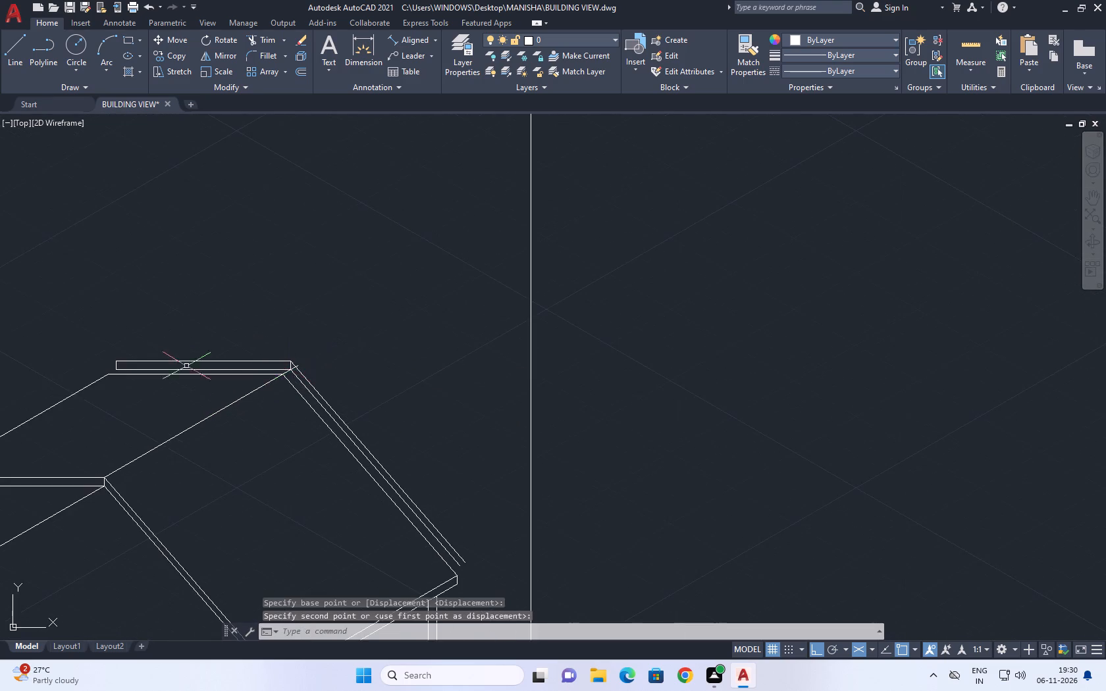
{"action": "middle_click_drag", "start_coordinate": [177, 369], "coordinate": [318, 380]}
{"action": "scroll", "coordinate": [471, 398], "scroll_direction": "up", "scroll_amount": 2}
{"action": "scroll", "coordinate": [402, 350], "scroll_direction": "up", "scroll_amount": 4}
{"action": "left_click", "coordinate": [286, 345]}
{"action": "left_click_drag", "start_coordinate": [302, 351], "coordinate": [303, 357]}
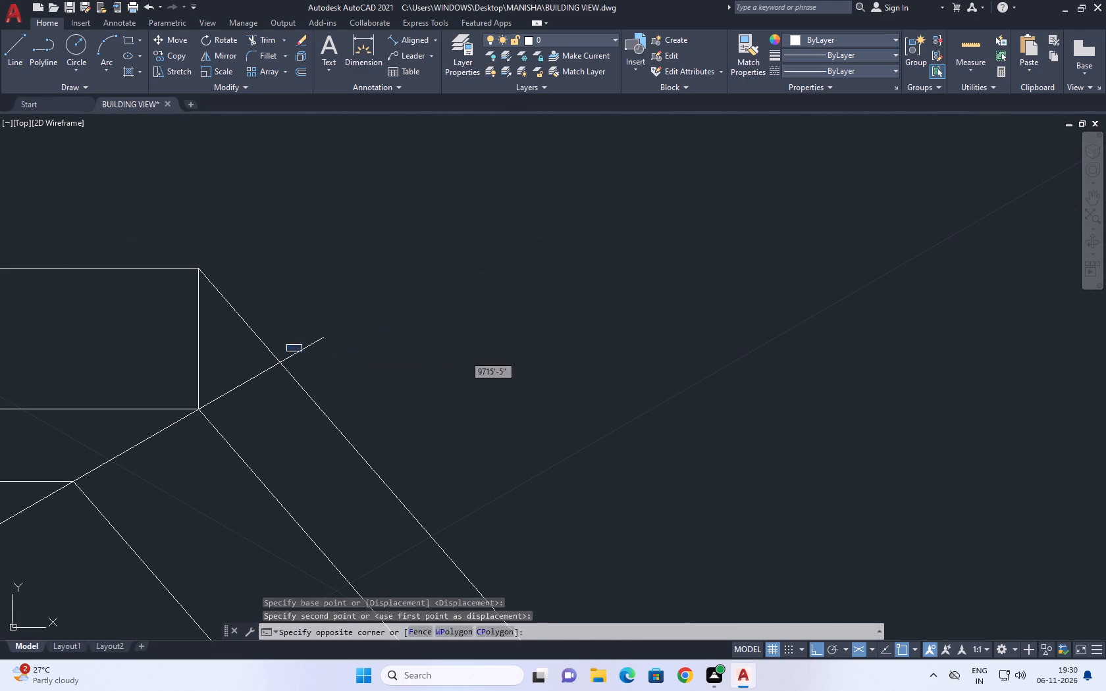
{"action": "left_click_drag", "start_coordinate": [303, 357], "coordinate": [306, 361]}
{"action": "left_click_drag", "start_coordinate": [329, 352], "coordinate": [327, 343]}
{"action": "left_click", "coordinate": [310, 311]}
{"action": "right_click", "coordinate": [419, 257]}
{"action": "left_click", "coordinate": [476, 344]}
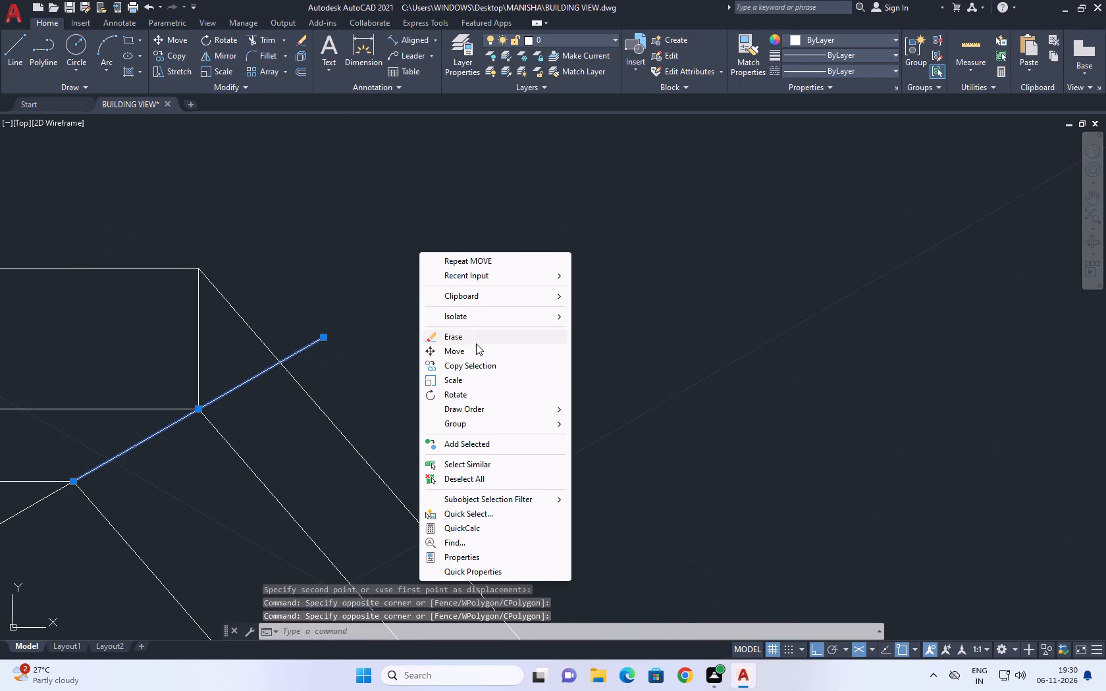
Draw a short line along the 30° axis just outside the rear roof's eave corner, below the far fascia band's open lower end.
{"action": "scroll", "coordinate": [477, 341], "scroll_direction": "down", "scroll_amount": 3}
{"action": "middle_click_drag", "start_coordinate": [579, 355], "coordinate": [531, 397]}
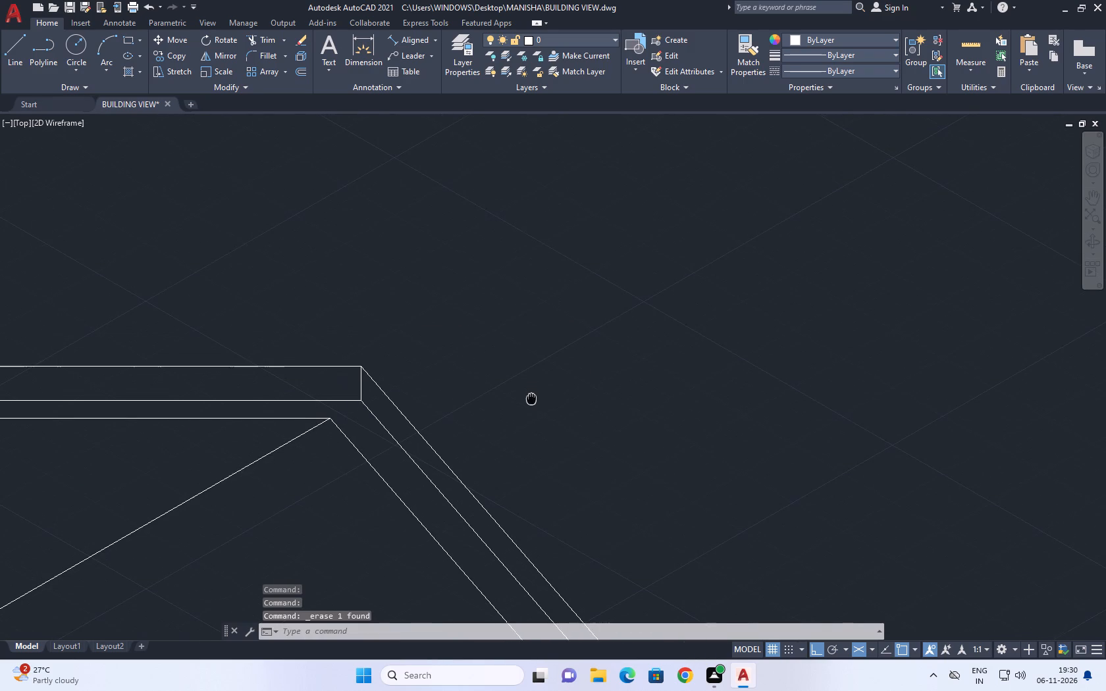
{"action": "middle_click_drag", "start_coordinate": [531, 397], "coordinate": [531, 398]}
{"action": "scroll", "coordinate": [551, 439], "scroll_direction": "down", "scroll_amount": 3}
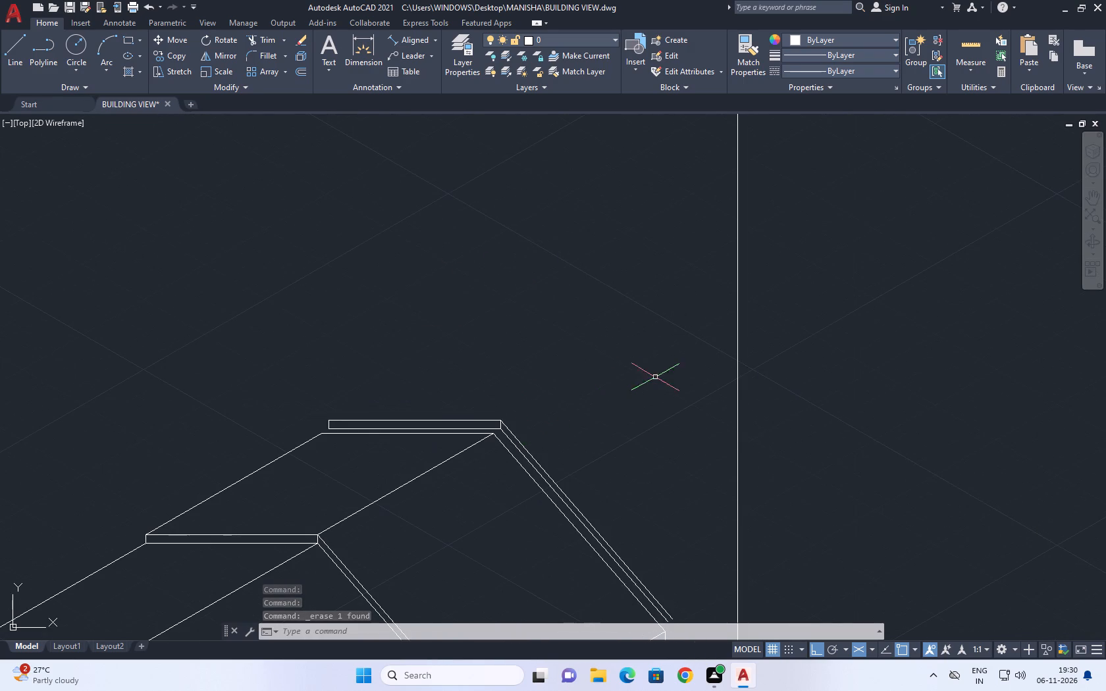
{"action": "middle_click", "coordinate": [427, 251]}
{"action": "middle_click_drag", "start_coordinate": [572, 460], "coordinate": [382, 234]}
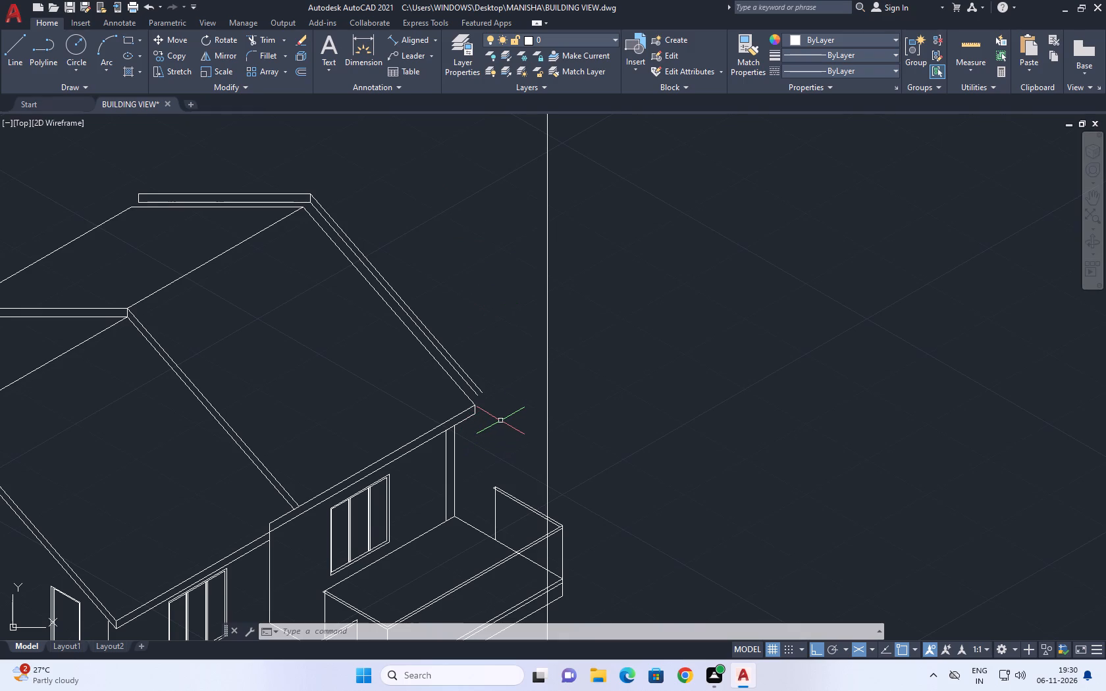
{"action": "middle_click_drag", "start_coordinate": [496, 413], "coordinate": [550, 498]}
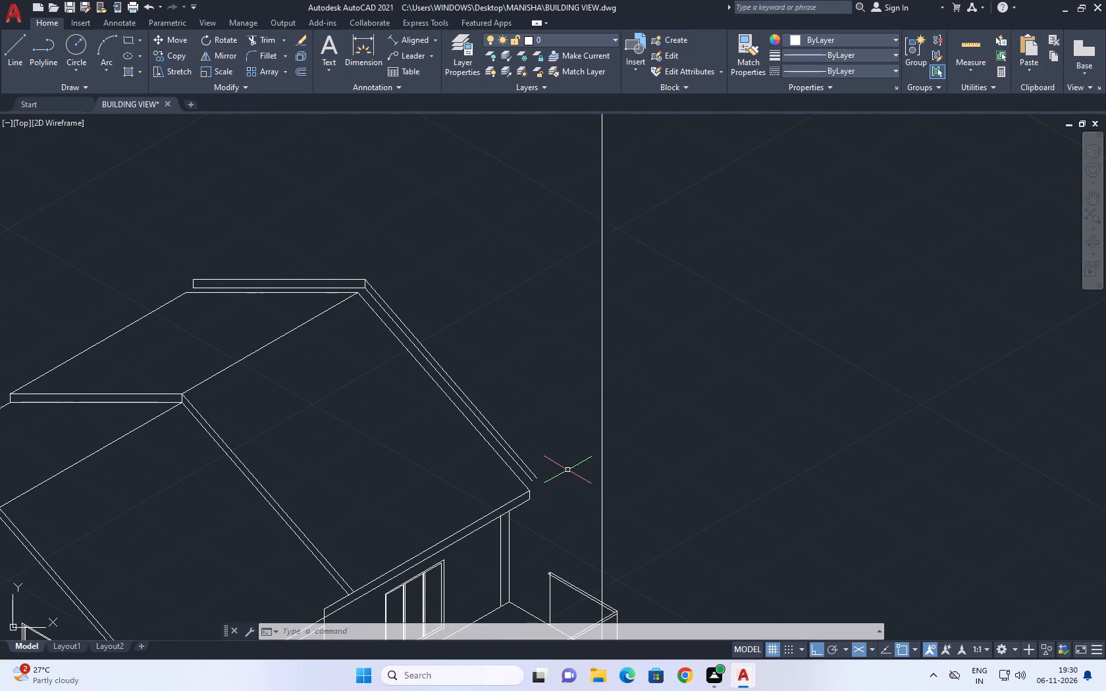
{"action": "left_click", "coordinate": [3, 54]}
{"action": "scroll", "coordinate": [522, 511], "scroll_direction": "up", "scroll_amount": 3}
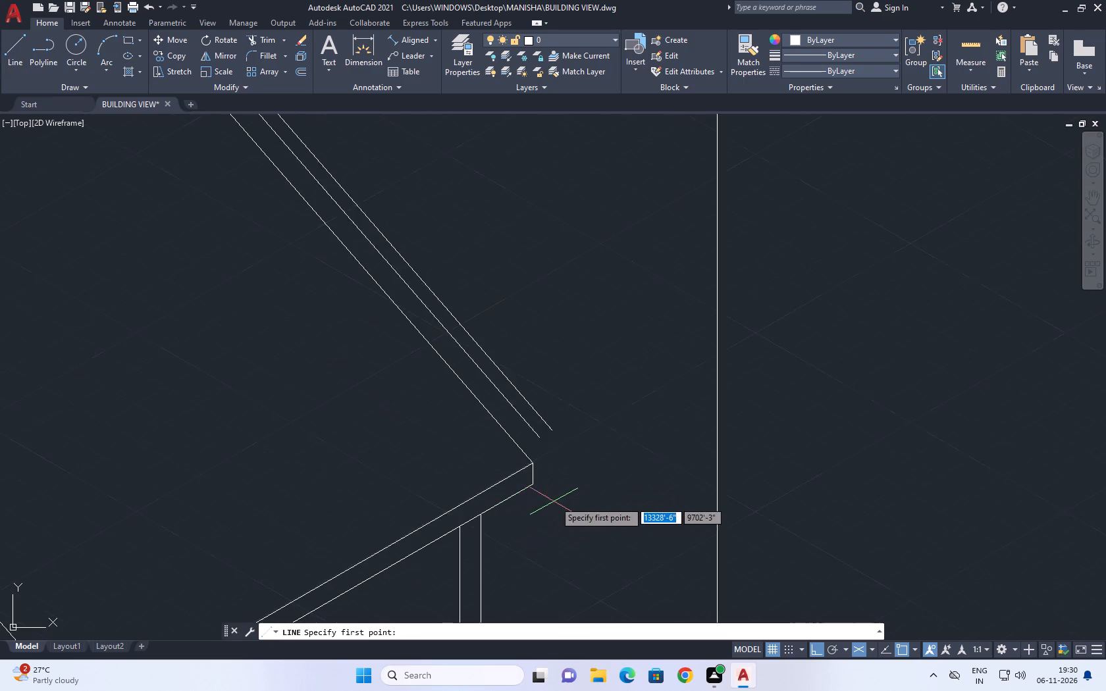
{"action": "scroll", "coordinate": [555, 499], "scroll_direction": "up", "scroll_amount": 1}
{"action": "left_click", "coordinate": [531, 446]}
{"action": "left_click", "coordinate": [706, 356]}
{"action": "right_click", "coordinate": [687, 284]}
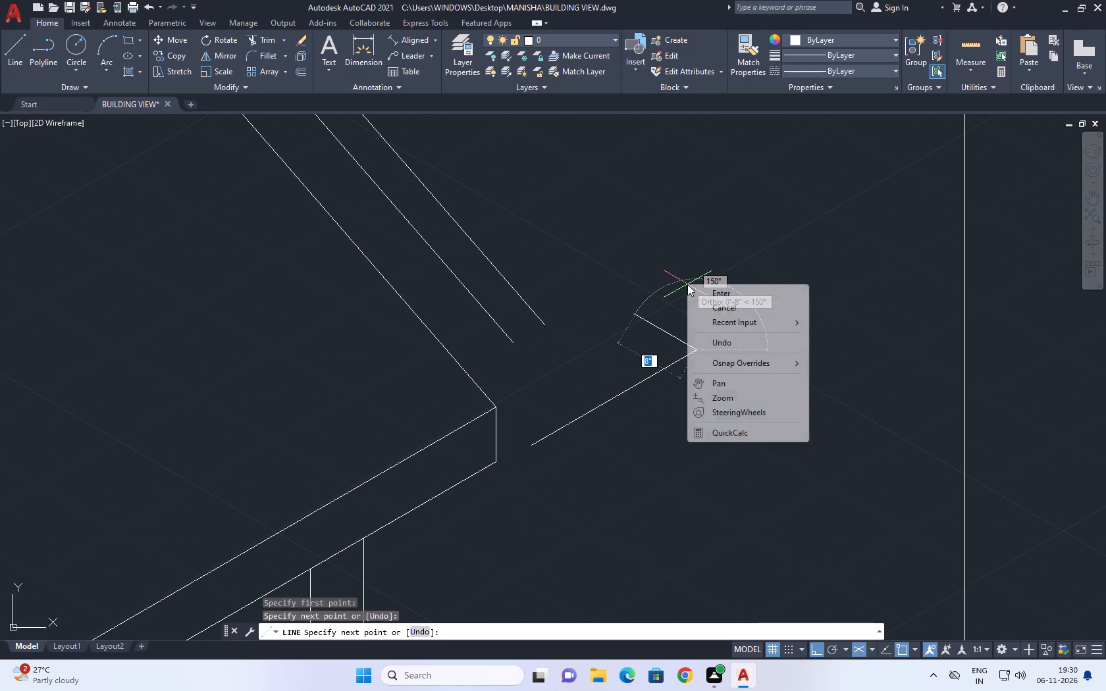
{"action": "left_click", "coordinate": [748, 310]}
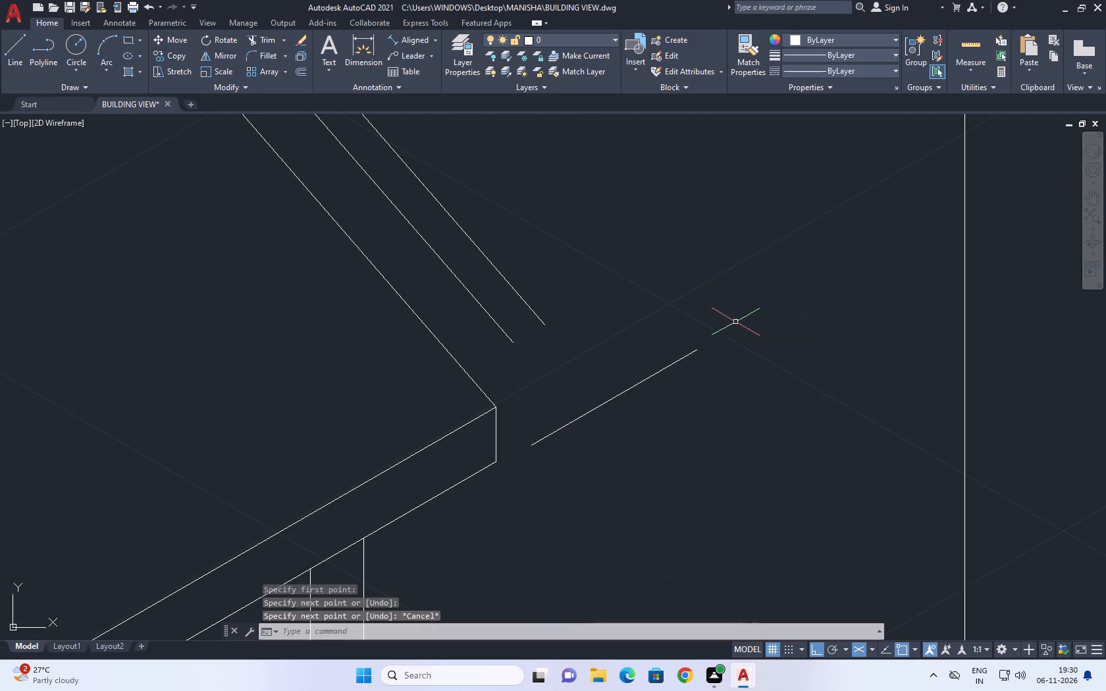
Move the short line outward along the 330° axis, away from the eave corner and clear of the fascia band's end.
{"action": "left_click", "coordinate": [691, 421]}
{"action": "left_click", "coordinate": [639, 330]}
{"action": "left_click", "coordinate": [178, 39]}
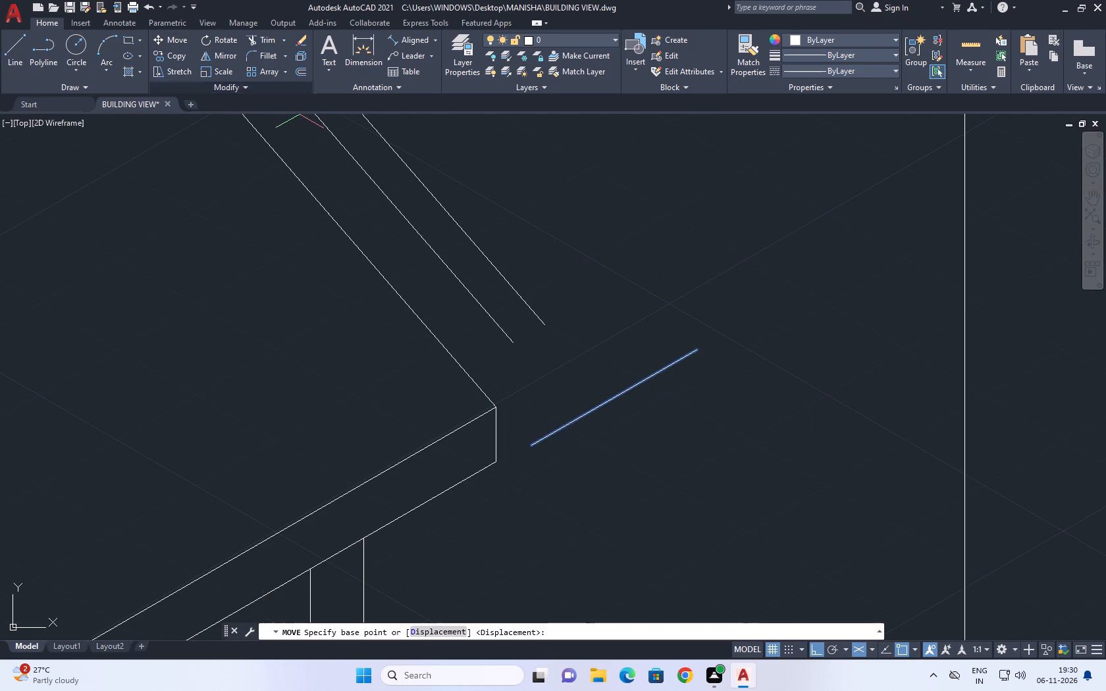
{"action": "middle_click_drag", "start_coordinate": [693, 544], "coordinate": [655, 417]}
{"action": "left_click", "coordinate": [626, 332]}
{"action": "left_click_drag", "start_coordinate": [716, 421], "coordinate": [716, 422]}
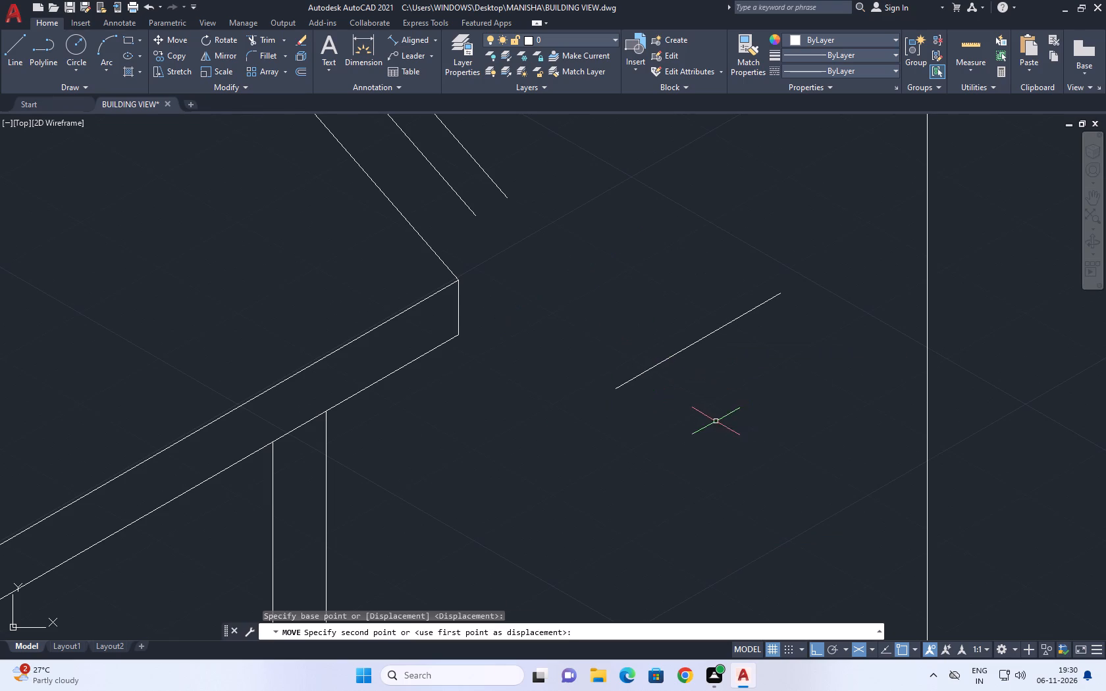
{"action": "left_click_drag", "start_coordinate": [716, 422], "coordinate": [710, 427]}
Extend both sloping edges of the far fascia band down to the short line.
{"action": "middle_click_drag", "start_coordinate": [583, 348], "coordinate": [594, 401]}
{"action": "type", "text": "ex"}
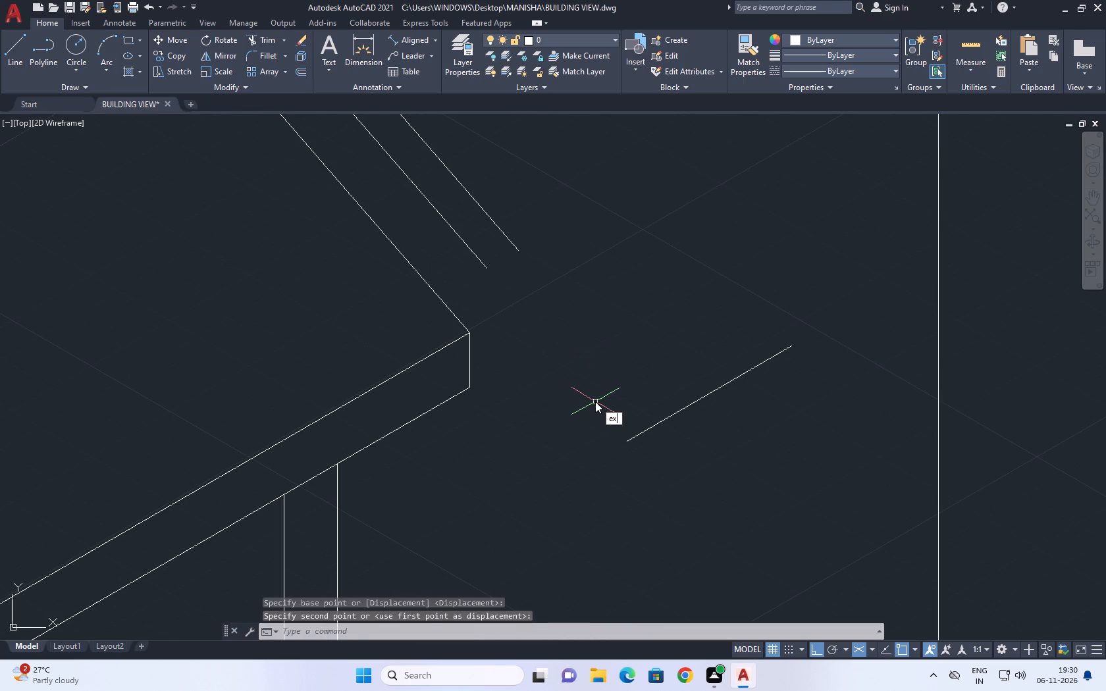
{"action": "key", "text": "space"}
{"action": "left_click", "coordinate": [459, 257]}
{"action": "left_click", "coordinate": [534, 203]}
{"action": "scroll", "coordinate": [665, 337], "scroll_direction": "down", "scroll_amount": 4}
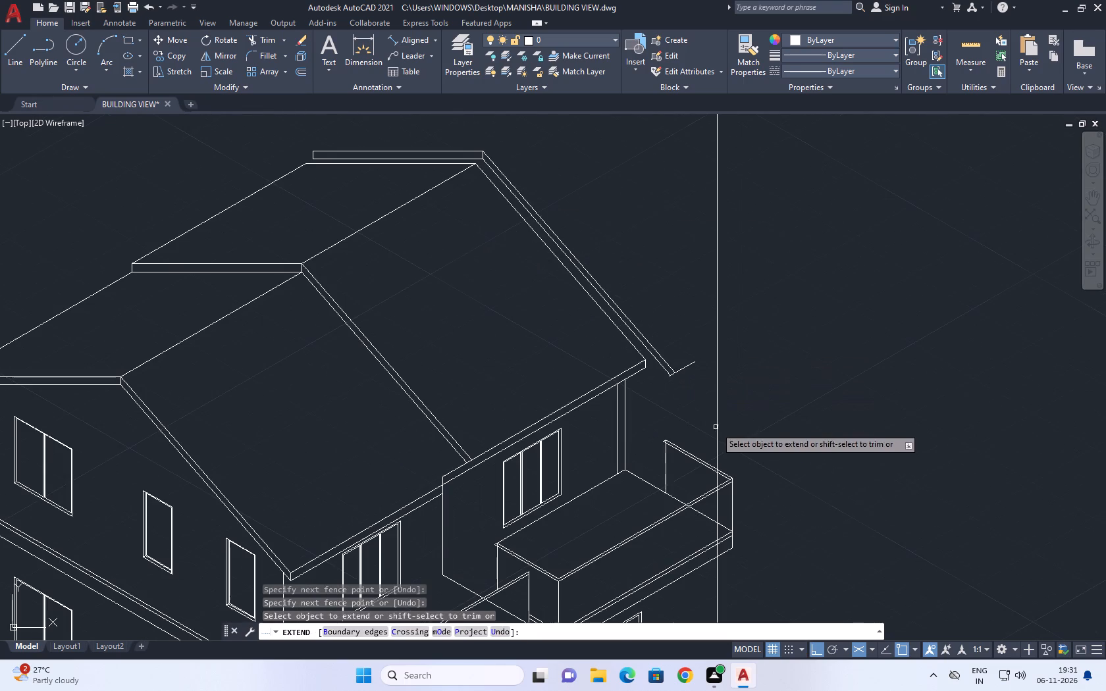
{"action": "key", "text": "Escape"}
Trim the short line's projecting ends on both sides of the fascia band so that it closes the band's lower end.
{"action": "key", "text": "grave"}
{"action": "type", "text": "tr"}
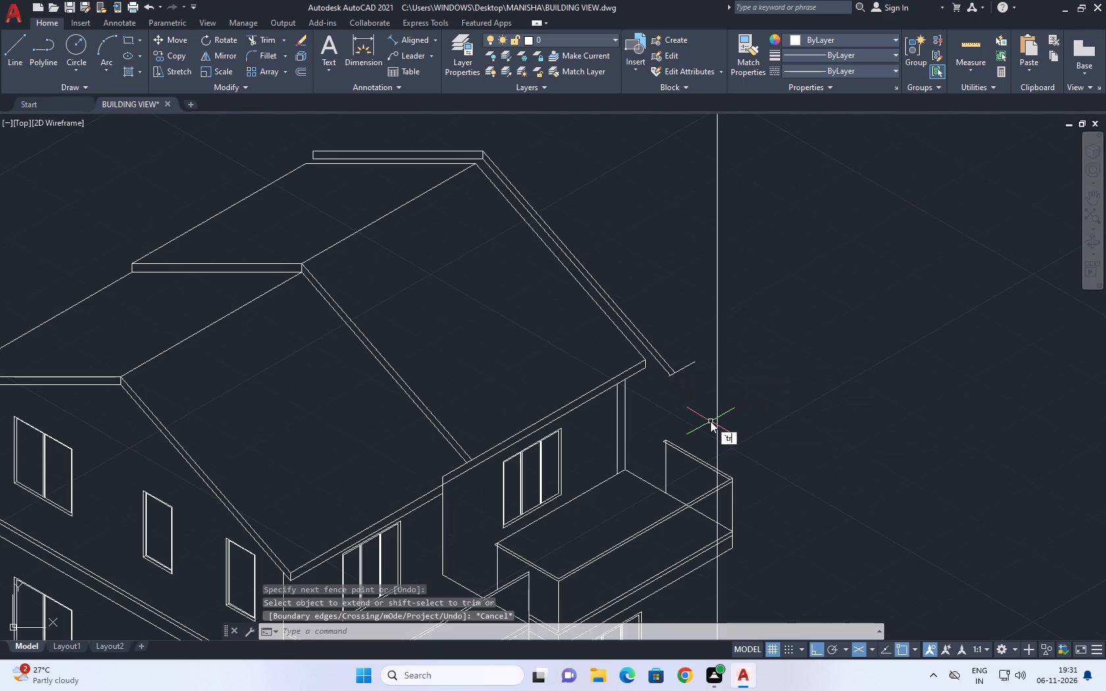
{"action": "key", "text": "space"}
{"action": "scroll", "coordinate": [683, 378], "scroll_direction": "up", "scroll_amount": 2}
{"action": "left_click", "coordinate": [683, 345]}
{"action": "left_click_drag", "start_coordinate": [707, 415], "coordinate": [714, 426]}
{"action": "scroll", "coordinate": [652, 388], "scroll_direction": "up", "scroll_amount": 4}
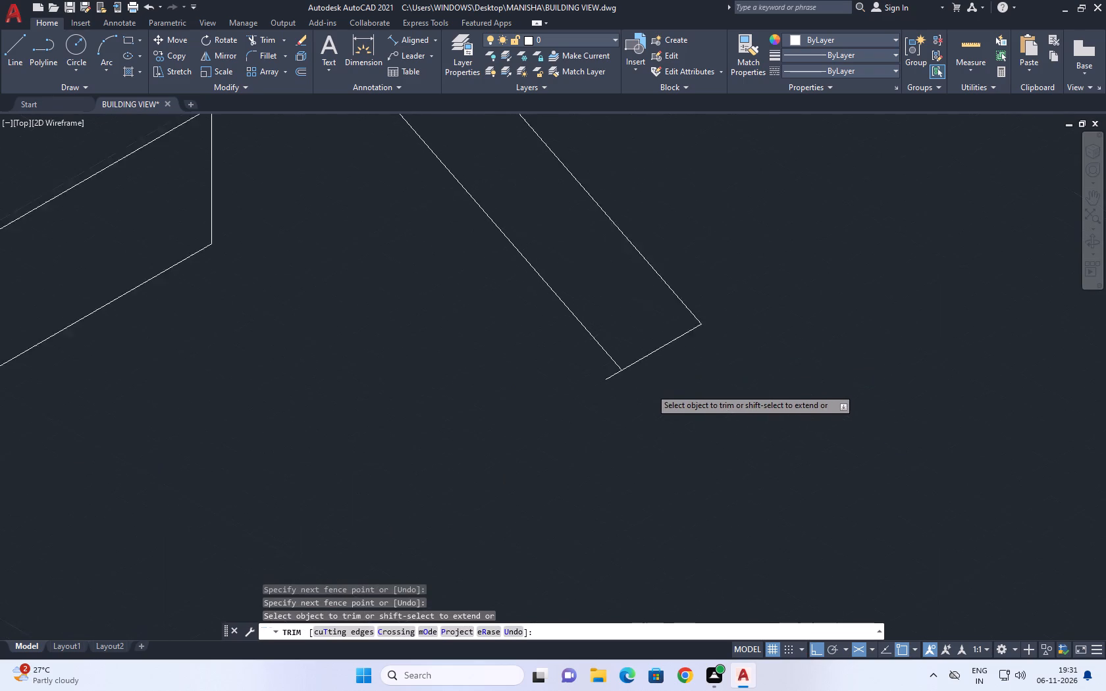
{"action": "scroll", "coordinate": [650, 388], "scroll_direction": "up", "scroll_amount": 1}
{"action": "left_click", "coordinate": [597, 377]}
{"action": "left_click_drag", "start_coordinate": [540, 344], "coordinate": [530, 357]}
{"action": "key", "text": "space"}
Draw a 12' line along the 30° axis outward from the far fascia band's upper peak corner.
{"action": "scroll", "coordinate": [661, 410], "scroll_direction": "down", "scroll_amount": 5}
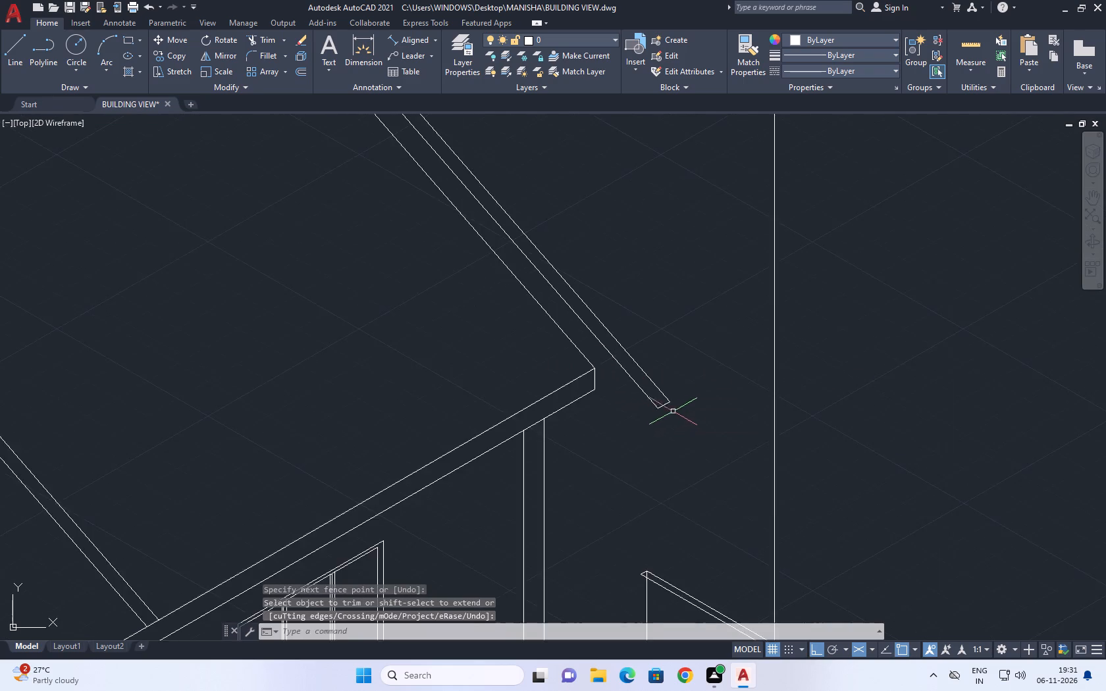
{"action": "scroll", "coordinate": [675, 407], "scroll_direction": "down", "scroll_amount": 4}
{"action": "middle_click_drag", "start_coordinate": [689, 356], "coordinate": [697, 447]}
{"action": "scroll", "coordinate": [620, 410], "scroll_direction": "up", "scroll_amount": 3}
{"action": "middle_click_drag", "start_coordinate": [622, 374], "coordinate": [606, 405]}
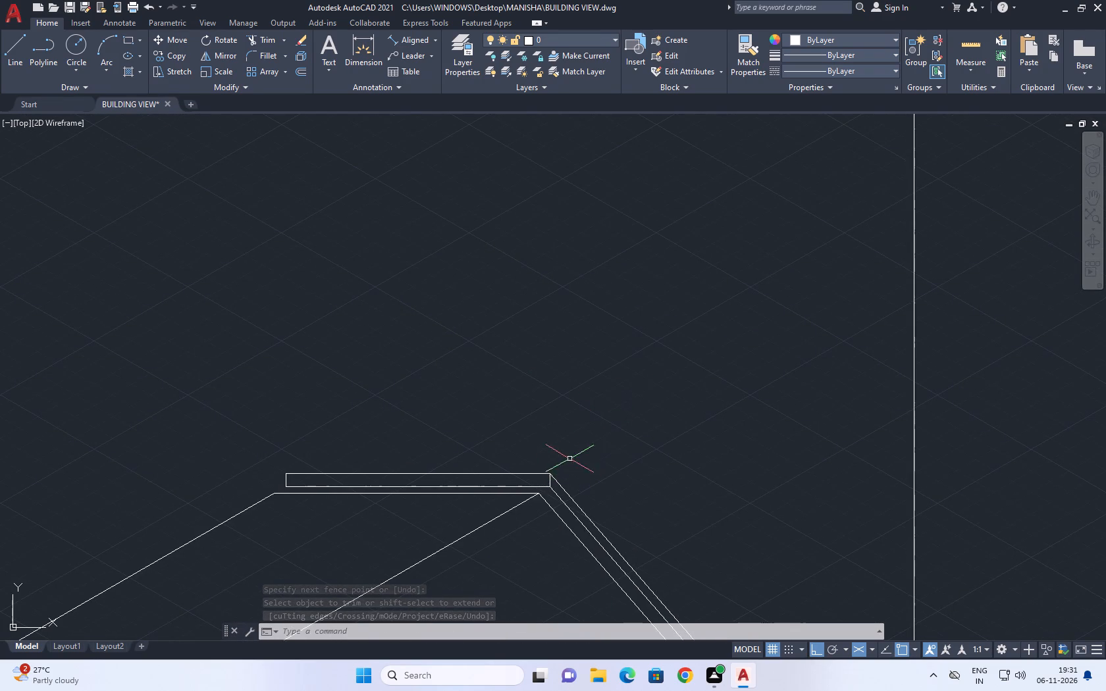
{"action": "scroll", "coordinate": [584, 457], "scroll_direction": "up", "scroll_amount": 1}
{"action": "middle_click_drag", "start_coordinate": [581, 467], "coordinate": [576, 478]}
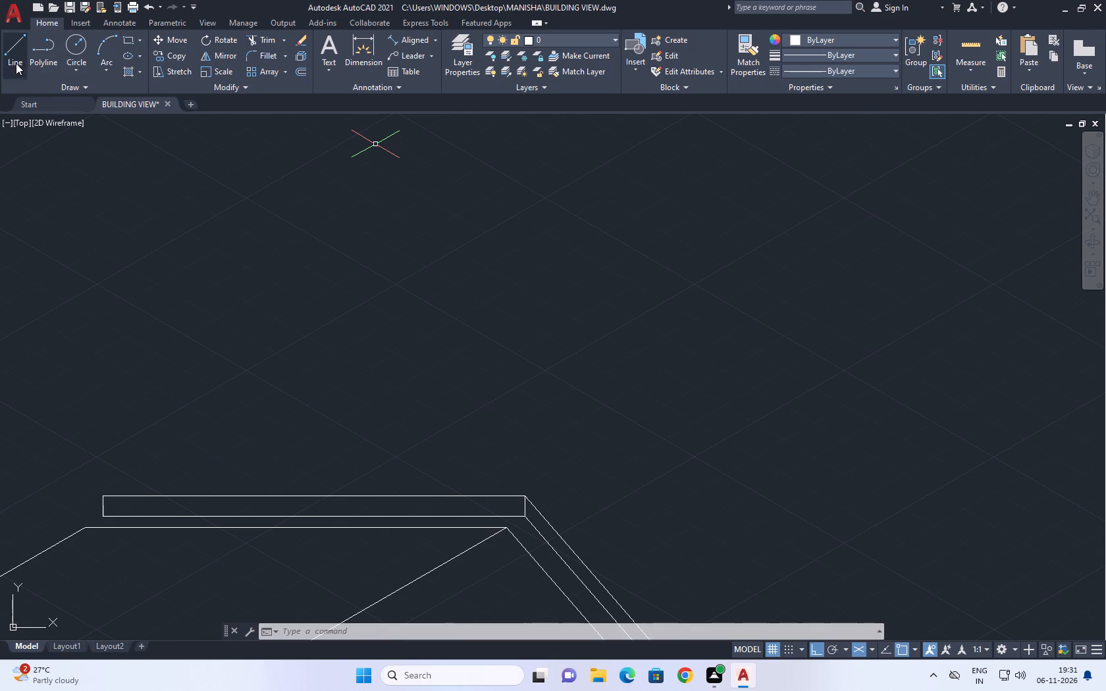
{"action": "left_click", "coordinate": [14, 61]}
{"action": "left_click_drag", "start_coordinate": [524, 497], "coordinate": [529, 493]}
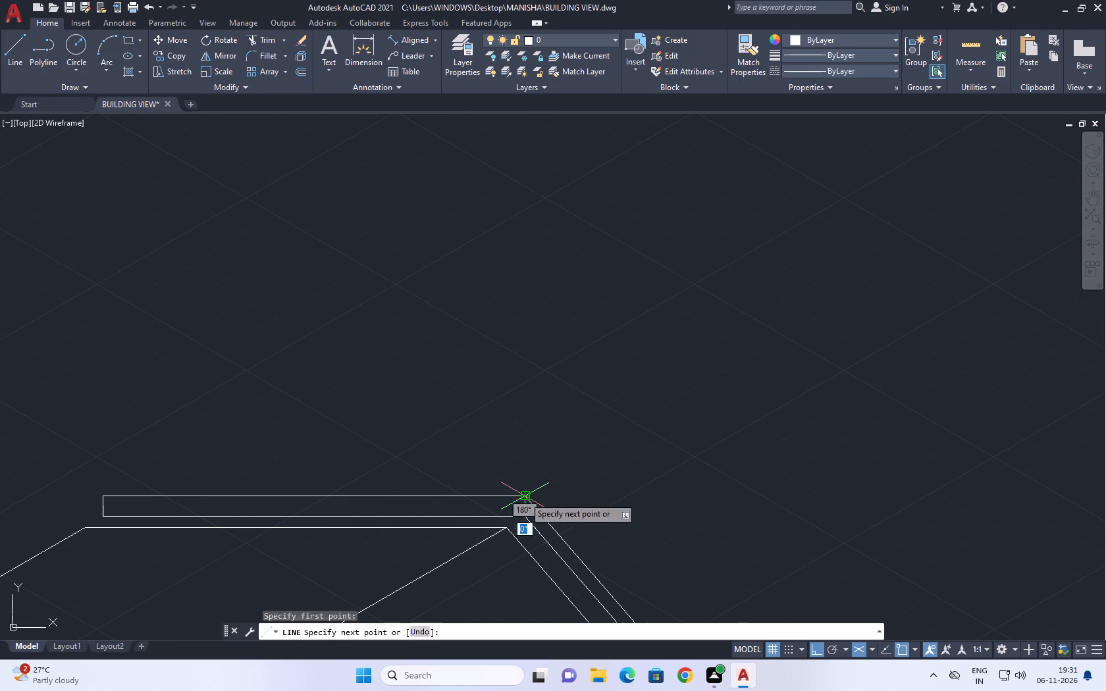
{"action": "left_click_drag", "start_coordinate": [529, 493], "coordinate": [536, 491]}
{"action": "scroll", "coordinate": [631, 442], "scroll_direction": "down", "scroll_amount": 3}
{"action": "middle_click_drag", "start_coordinate": [798, 351], "coordinate": [696, 403]}
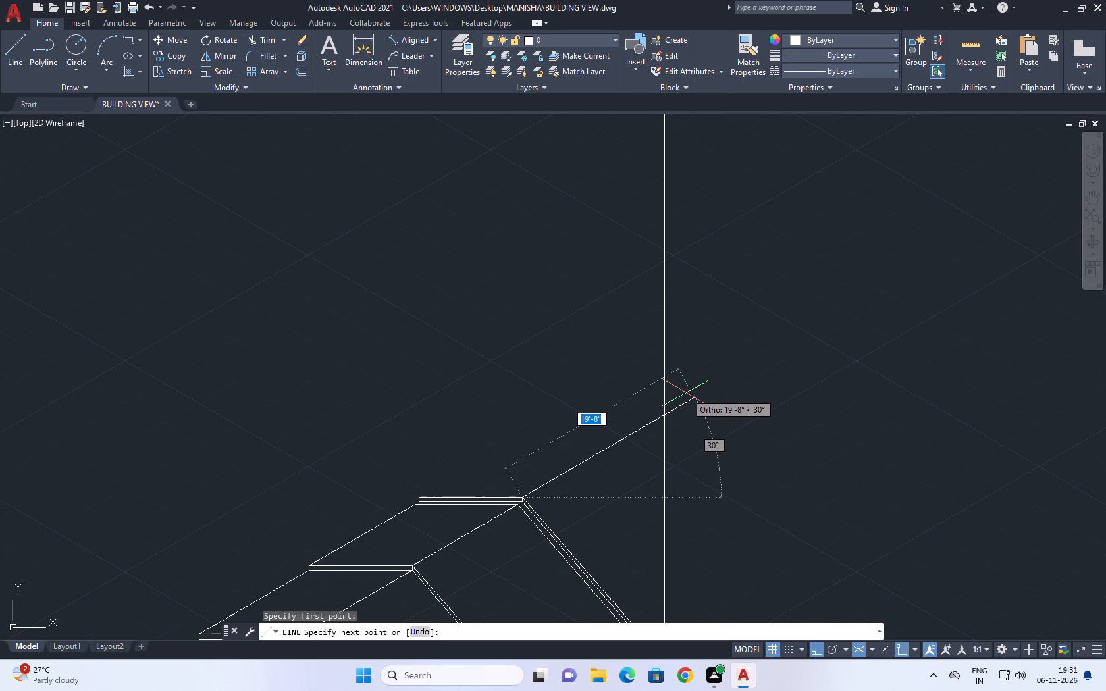
{"action": "scroll", "coordinate": [710, 386], "scroll_direction": "down", "scroll_amount": 2}
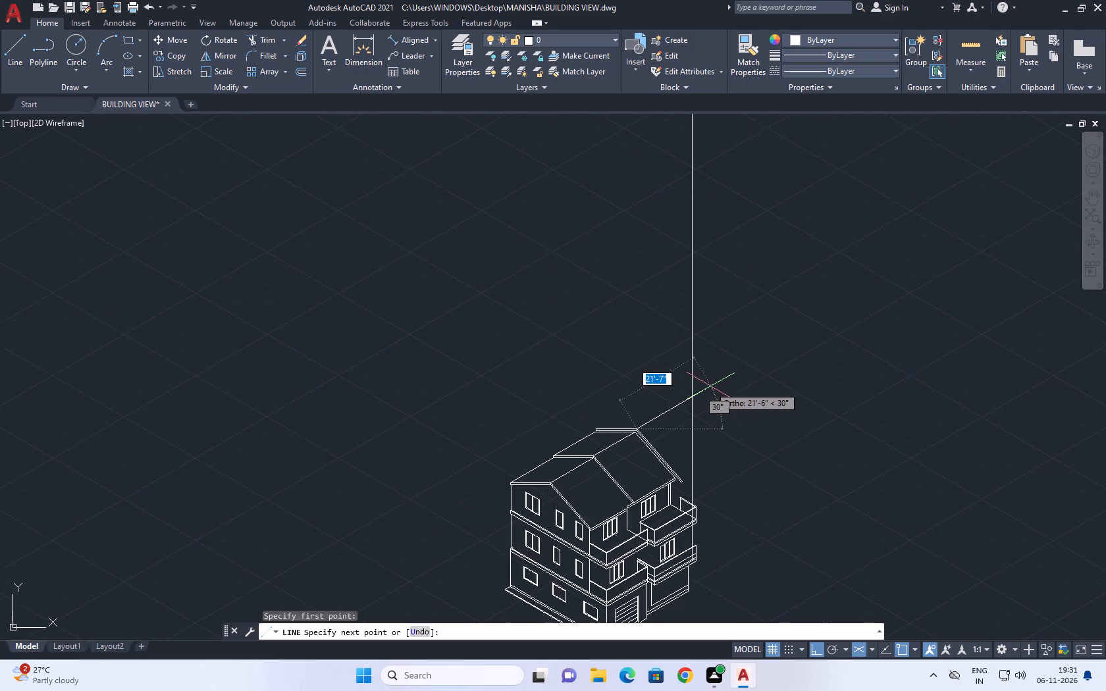
{"action": "scroll", "coordinate": [700, 394], "scroll_direction": "up", "scroll_amount": 2}
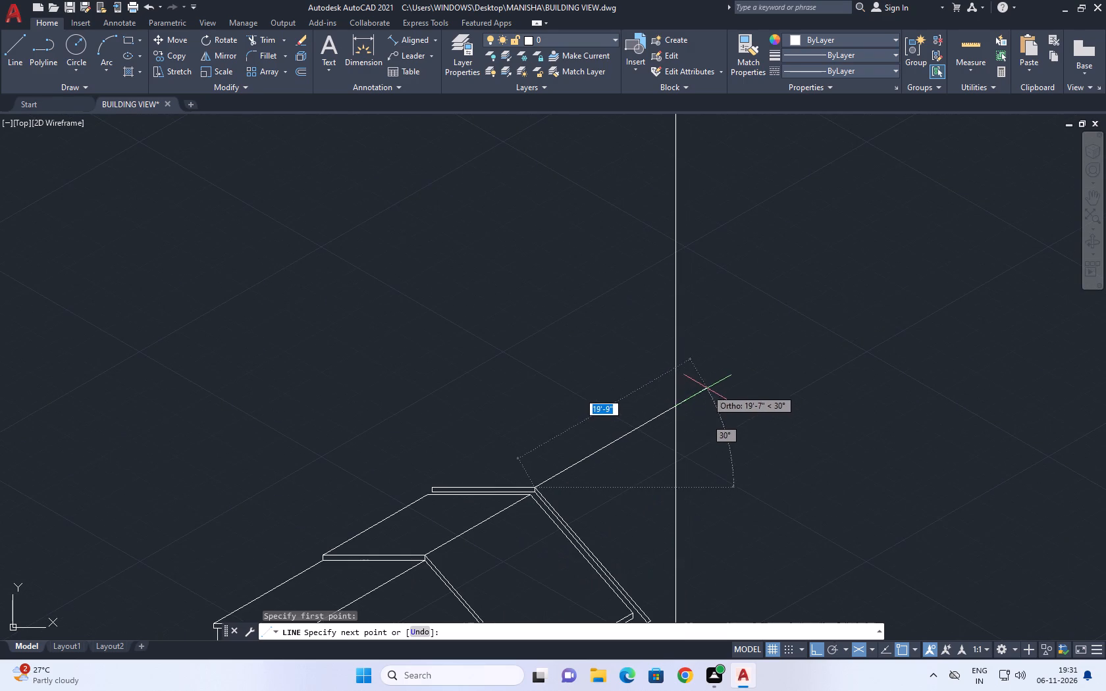
{"action": "scroll", "coordinate": [708, 388], "scroll_direction": "down", "scroll_amount": 2}
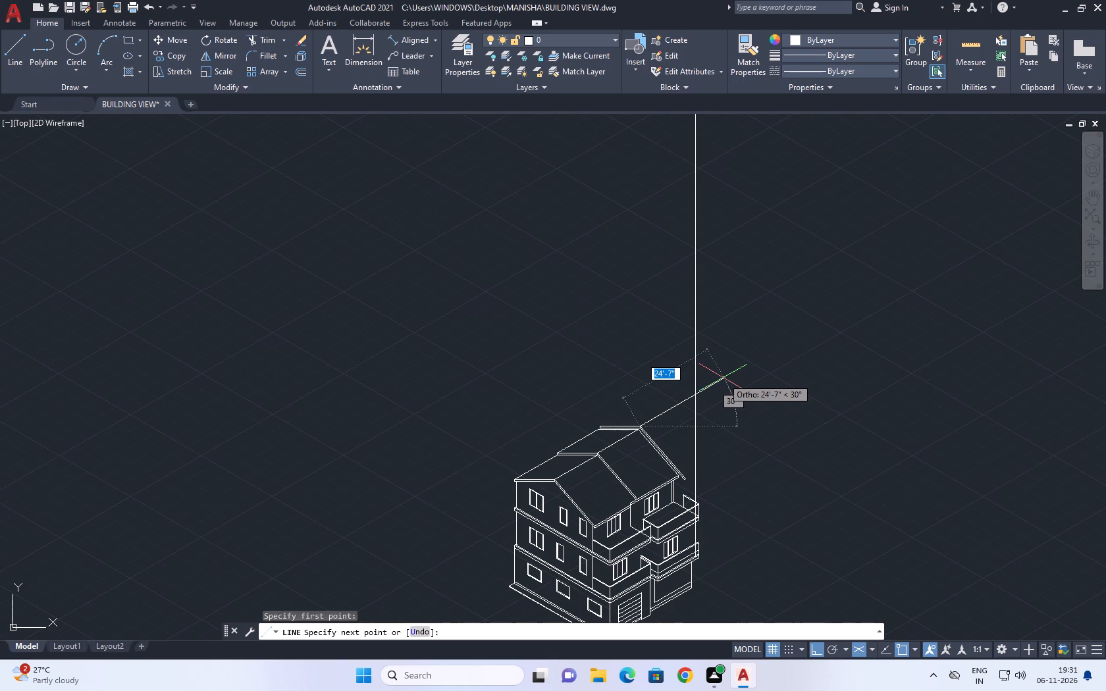
{"action": "type", "text": "12'"}
{"action": "key", "text": "Return"}
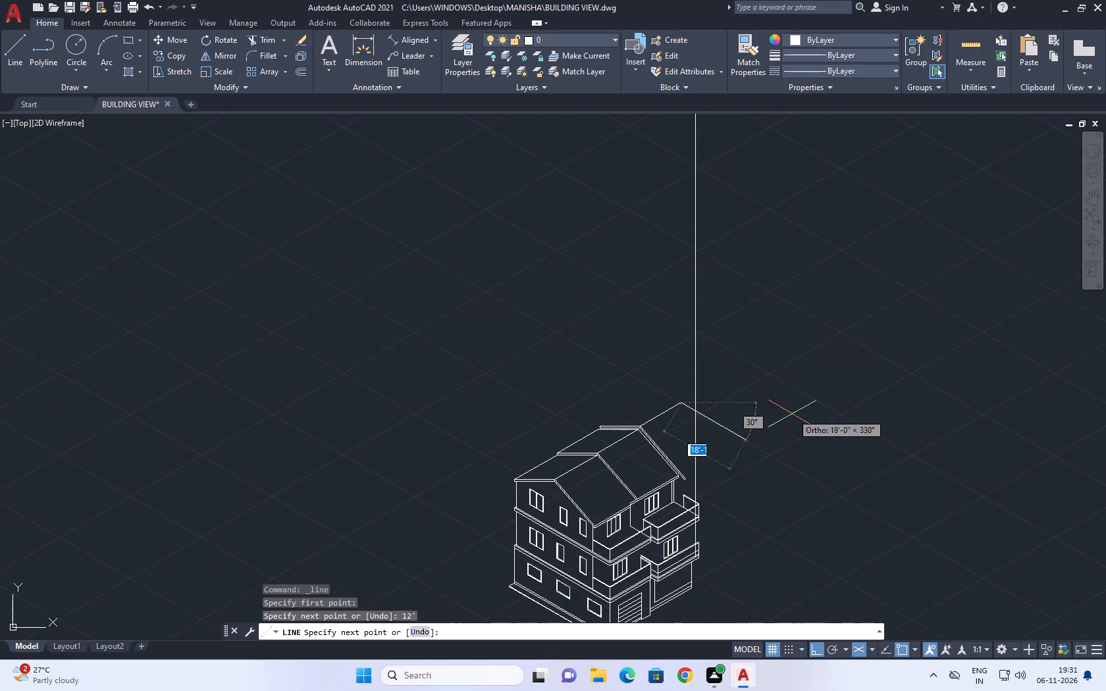
{"action": "key", "text": "space"}
{"action": "scroll", "coordinate": [695, 419], "scroll_direction": "up", "scroll_amount": 2}
{"action": "middle_click_drag", "start_coordinate": [633, 419], "coordinate": [637, 374]}
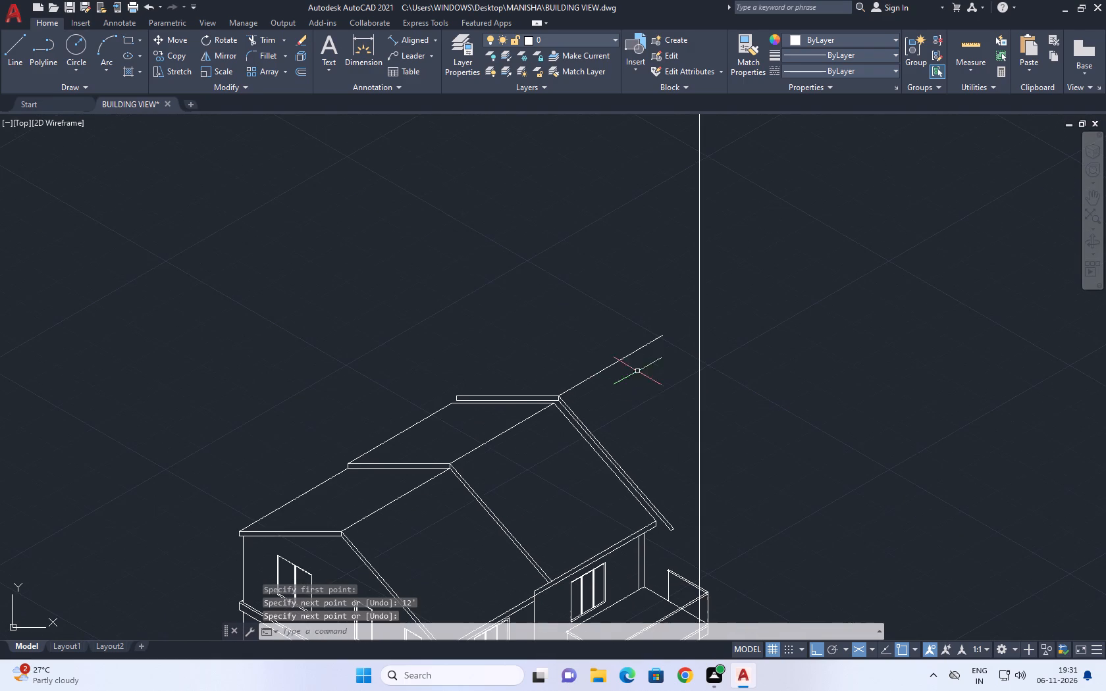
{"action": "middle_click_drag", "start_coordinate": [592, 386], "coordinate": [545, 369]}
{"action": "scroll", "coordinate": [545, 369], "scroll_direction": "up", "scroll_amount": 1}
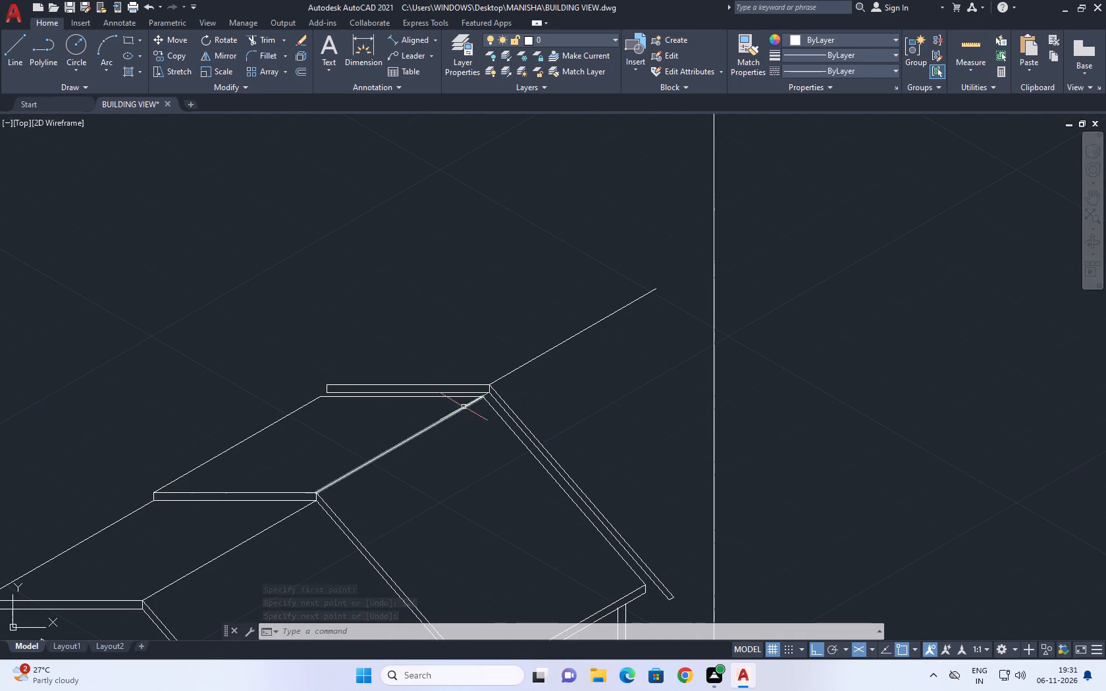
Copy the far fascia band's upper horizontal and sloping edges from its peak corner to the outer end of the 12' line.
{"action": "middle_click_drag", "start_coordinate": [460, 415], "coordinate": [490, 436]}
{"action": "scroll", "coordinate": [536, 410], "scroll_direction": "up", "scroll_amount": 2}
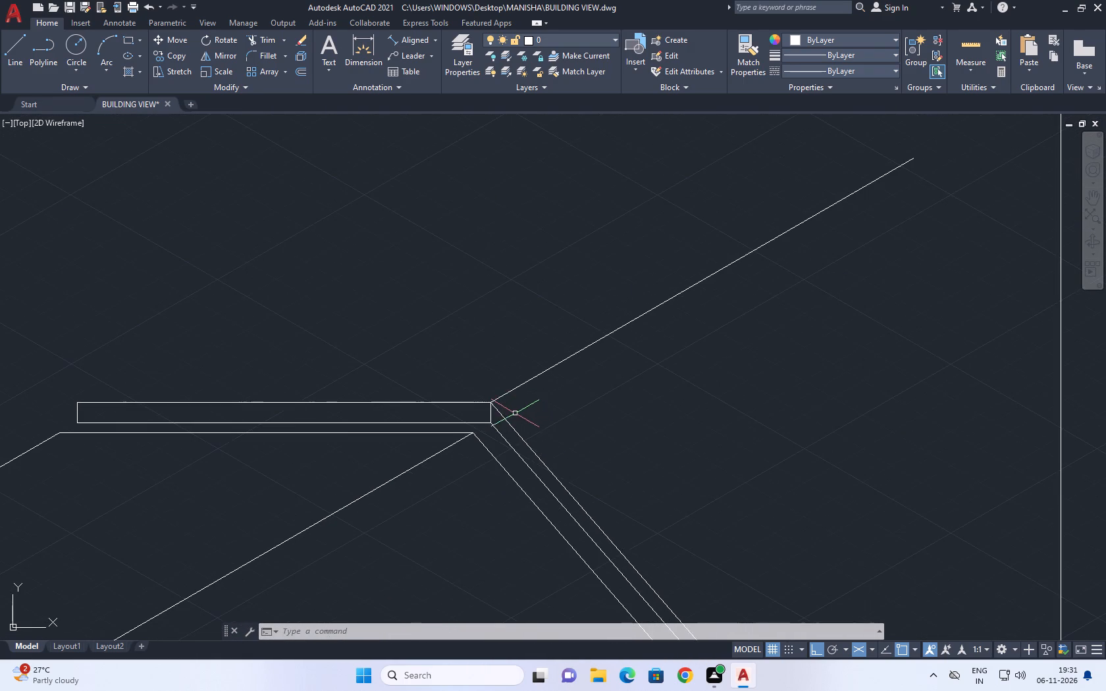
{"action": "left_click", "coordinate": [506, 420]}
{"action": "left_click", "coordinate": [461, 400]}
{"action": "left_click", "coordinate": [452, 405]}
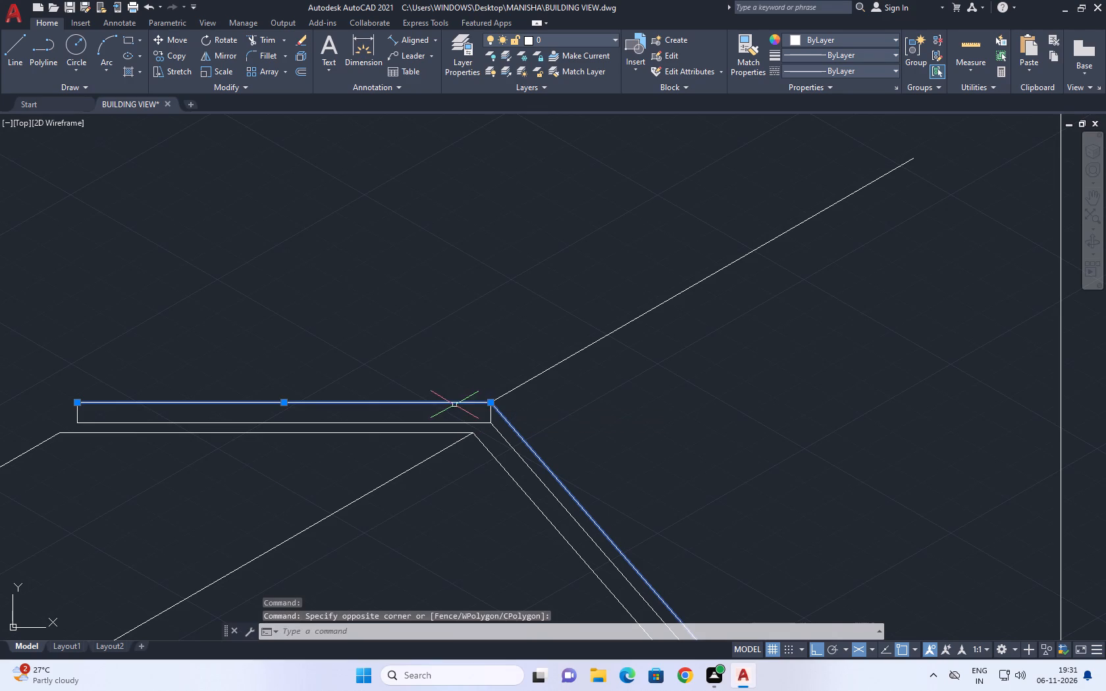
{"action": "middle_click_drag", "start_coordinate": [519, 401], "coordinate": [517, 415]}
{"action": "type", "text": "co"}
{"action": "key", "text": "space"}
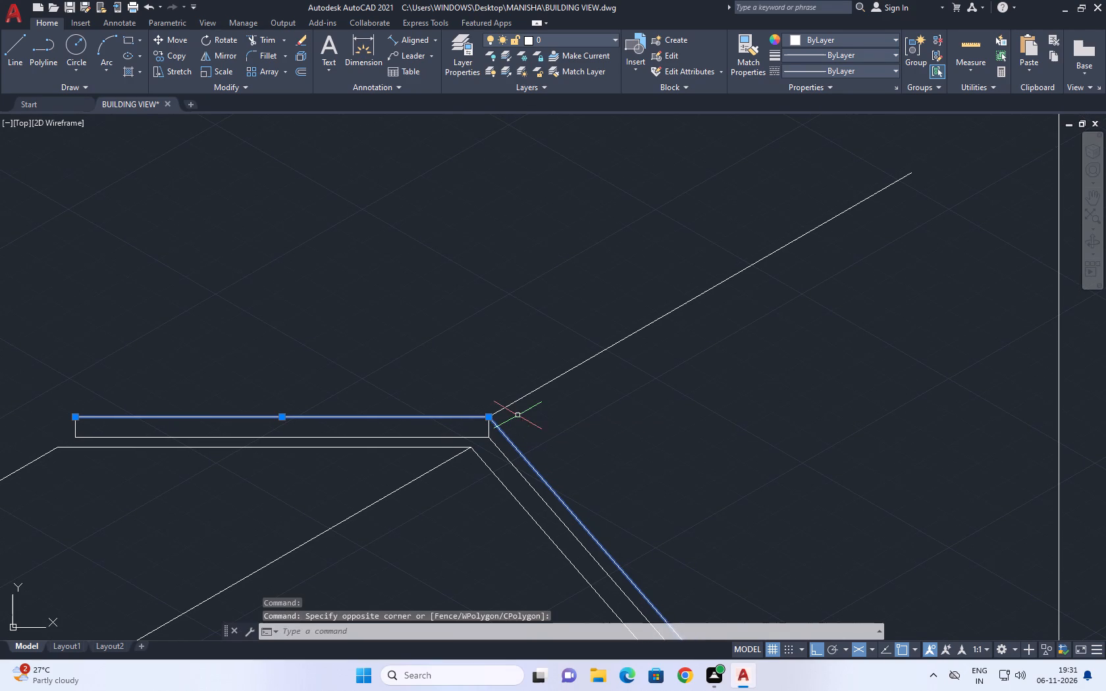
{"action": "left_click", "coordinate": [490, 420]}
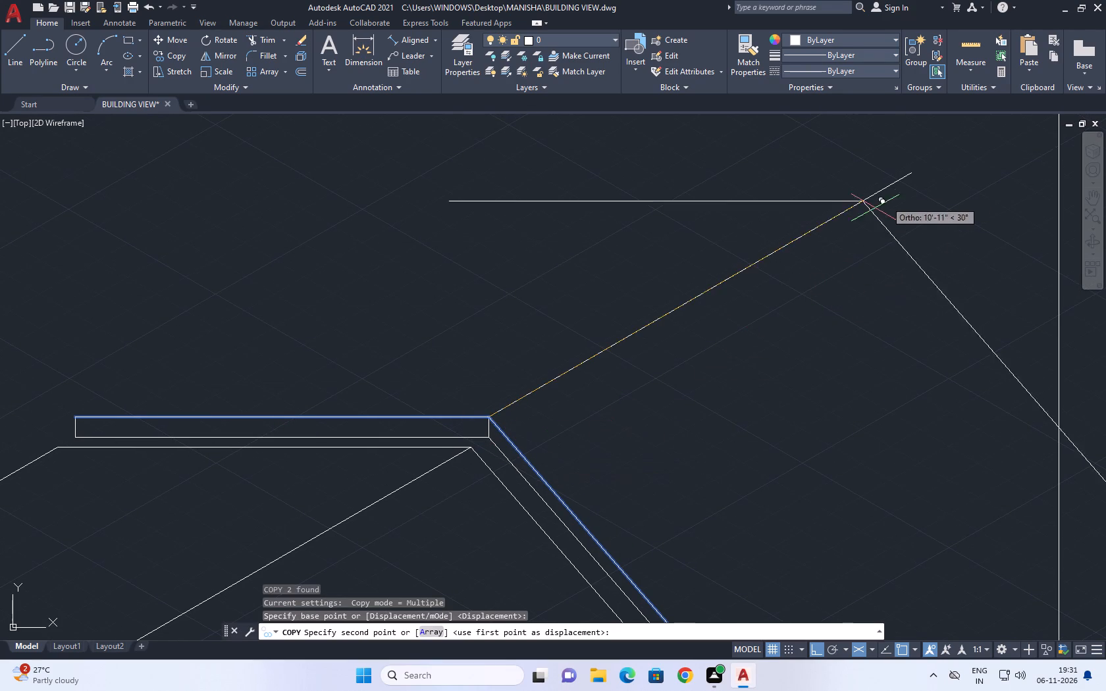
{"action": "left_click", "coordinate": [911, 170]}
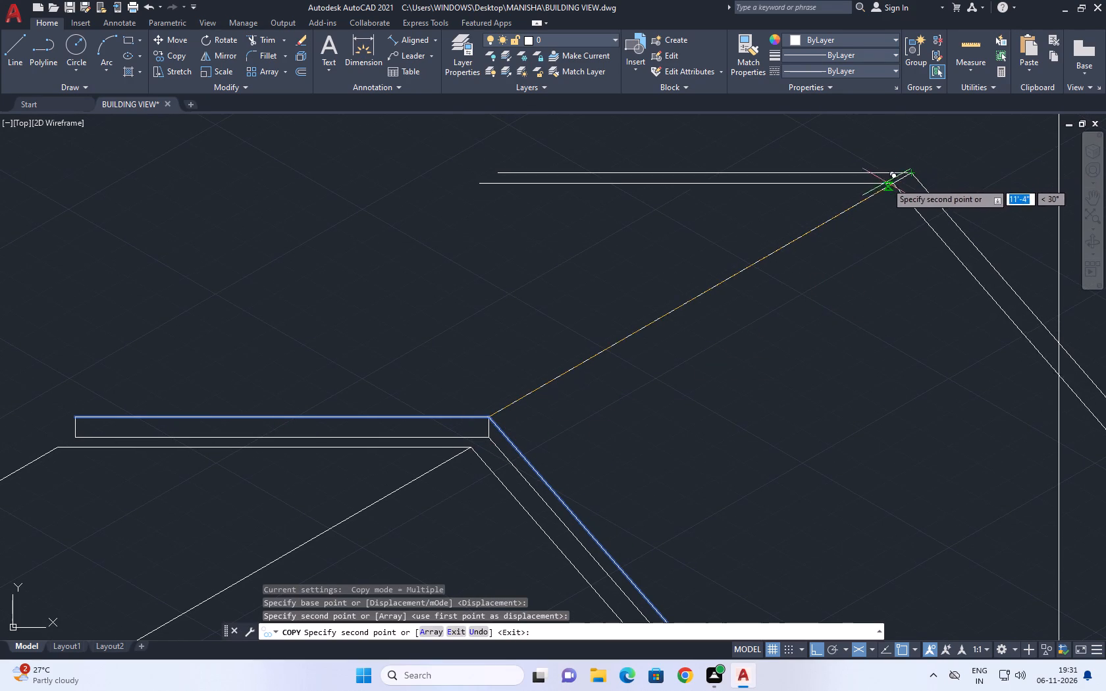
{"action": "key", "text": "space"}
Move the 12' line and the two copied roof edges together about 2'-7" outward along the 30° axis.
{"action": "scroll", "coordinate": [595, 243], "scroll_direction": "down", "scroll_amount": 1}
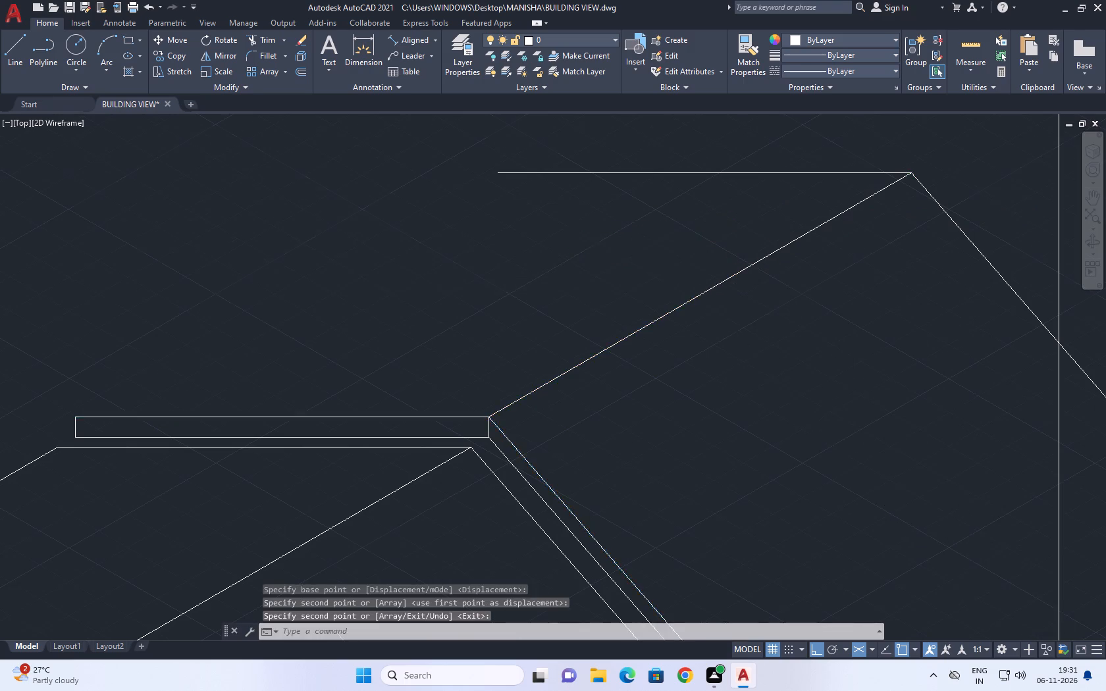
{"action": "scroll", "coordinate": [595, 243], "scroll_direction": "down", "scroll_amount": 2}
{"action": "scroll", "coordinate": [690, 299], "scroll_direction": "down", "scroll_amount": 1}
{"action": "middle_click_drag", "start_coordinate": [716, 326], "coordinate": [766, 310]}
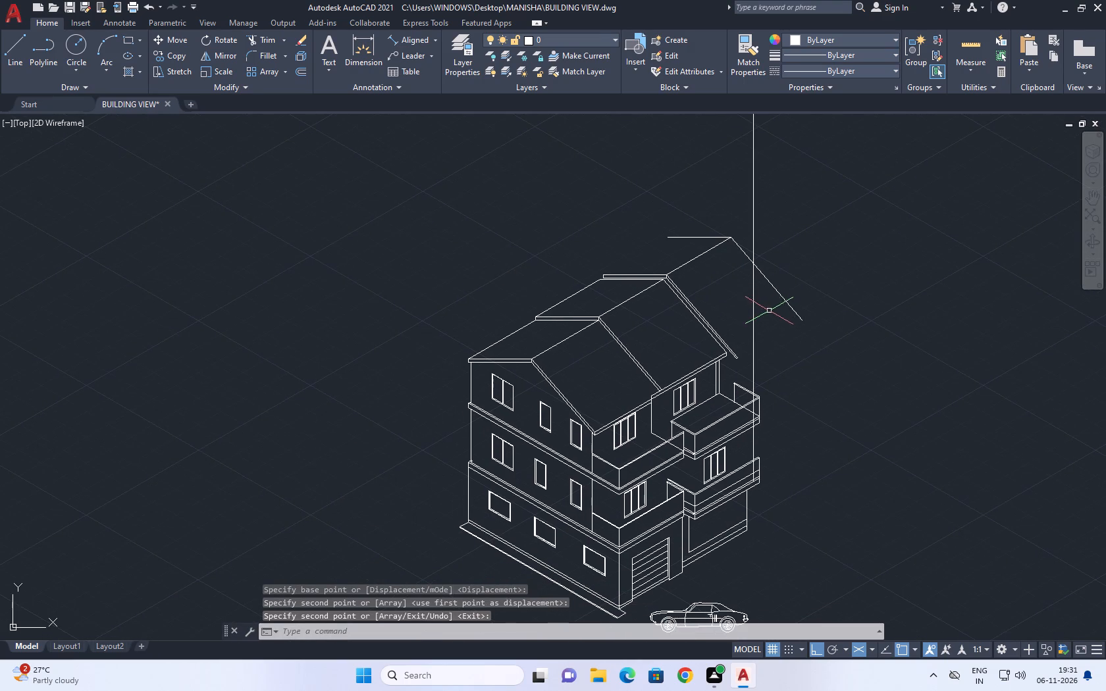
{"action": "middle_click_drag", "start_coordinate": [783, 256], "coordinate": [750, 287]}
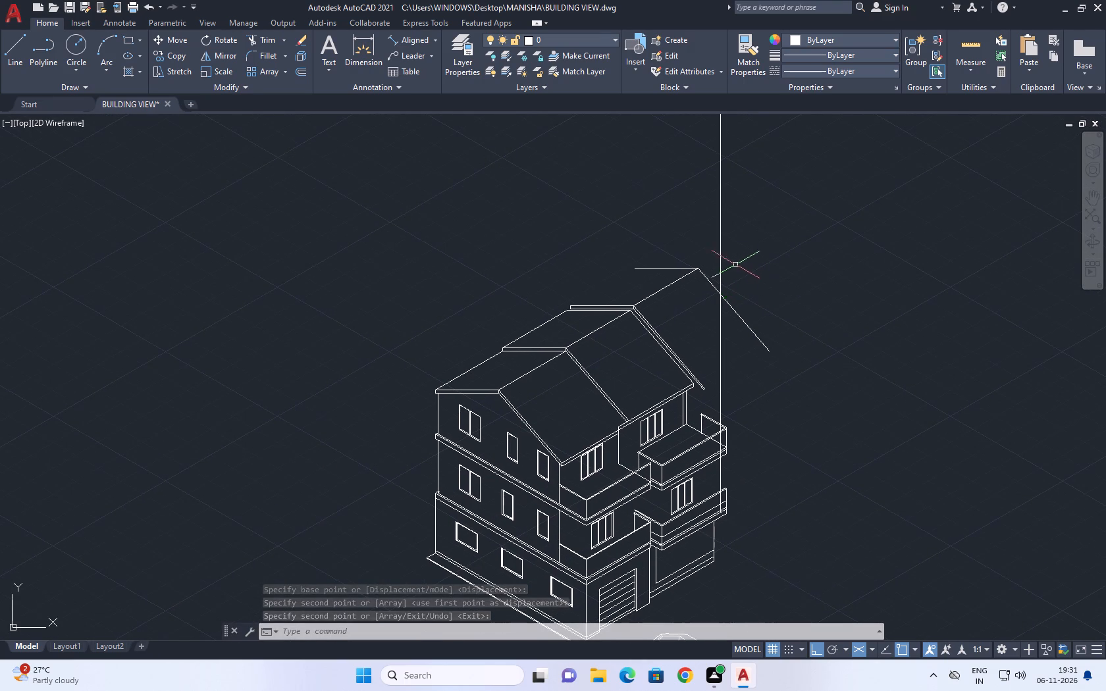
{"action": "scroll", "coordinate": [707, 267], "scroll_direction": "up", "scroll_amount": 3}
{"action": "left_click_drag", "start_coordinate": [681, 219], "coordinate": [675, 240]}
{"action": "left_click", "coordinate": [653, 288]}
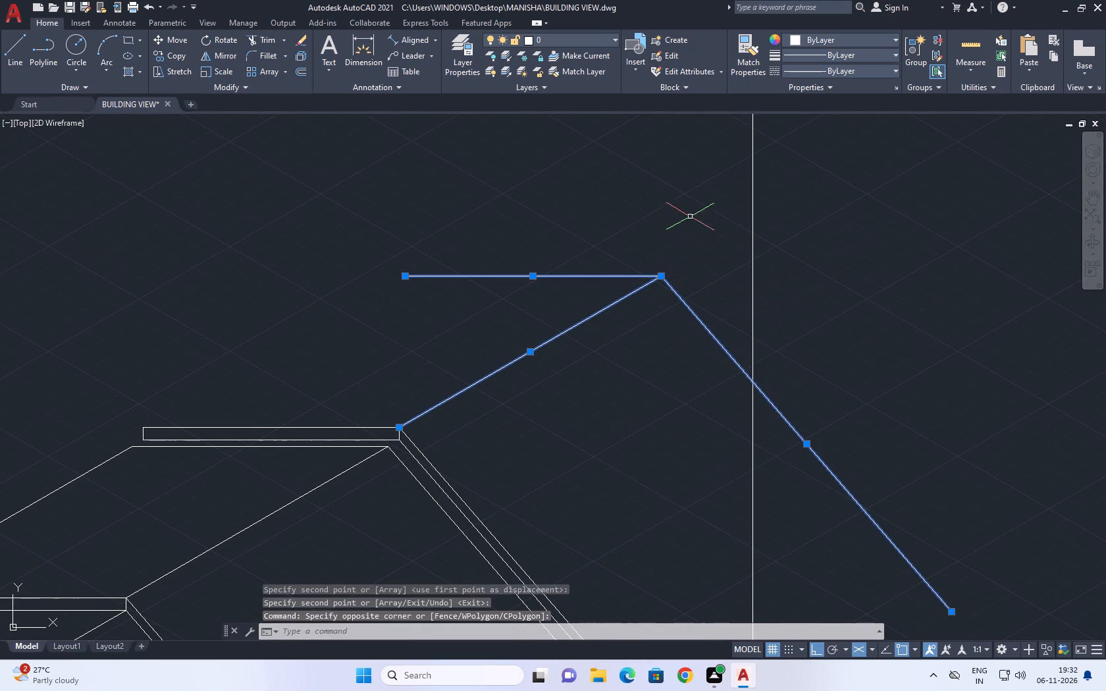
{"action": "left_click", "coordinate": [161, 41]}
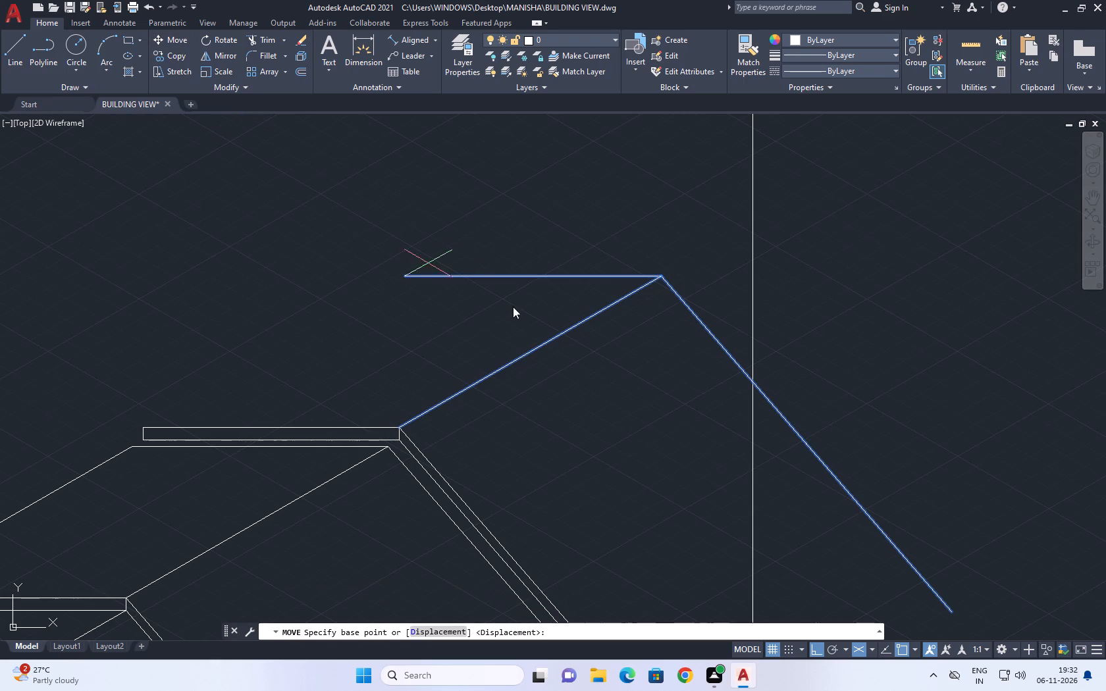
{"action": "middle_click_drag", "start_coordinate": [689, 329], "coordinate": [557, 413]}
{"action": "left_click", "coordinate": [704, 320]}
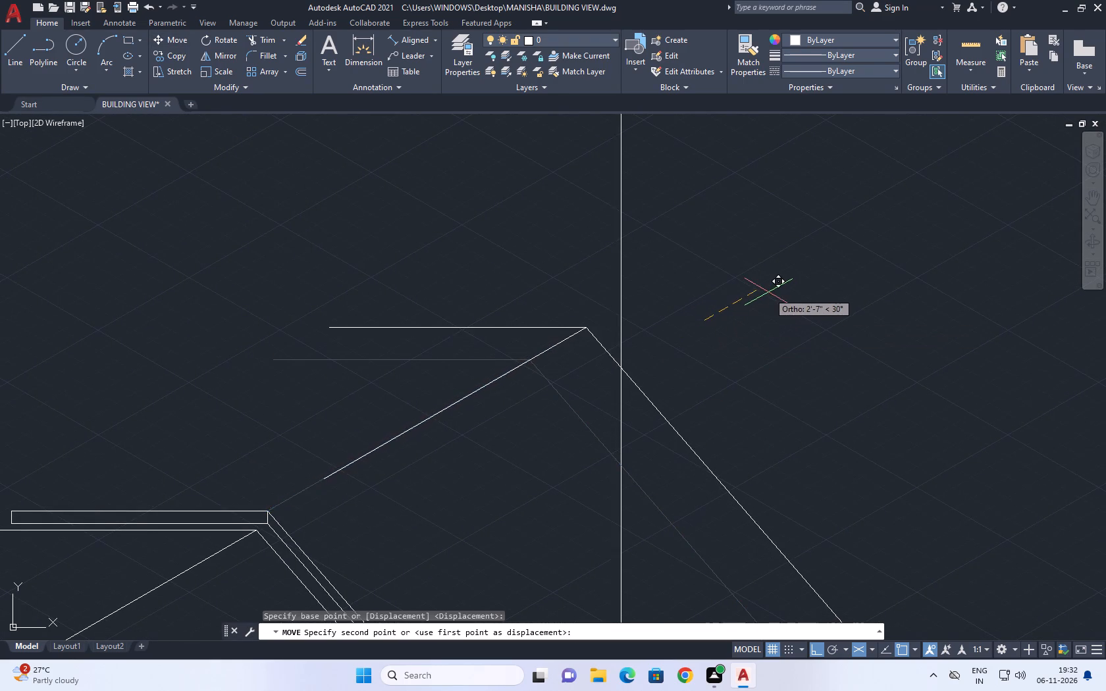
{"action": "left_click", "coordinate": [768, 292]}
{"action": "middle_click_drag", "start_coordinate": [348, 501], "coordinate": [432, 432]}
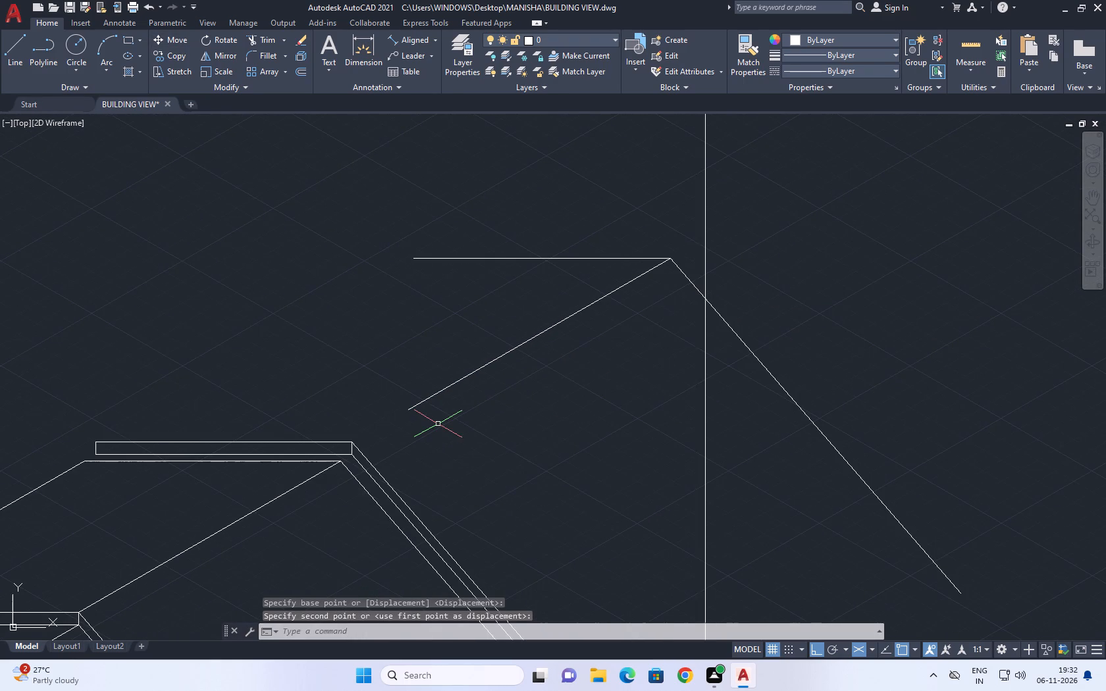
Extend the moved ridge line back to the fascia band's upper peak corner.
{"action": "key", "text": "e"}
{"action": "key", "text": "x"}
{"action": "key", "text": "space"}
{"action": "left_click", "coordinate": [458, 414]}
{"action": "left_click", "coordinate": [426, 382]}
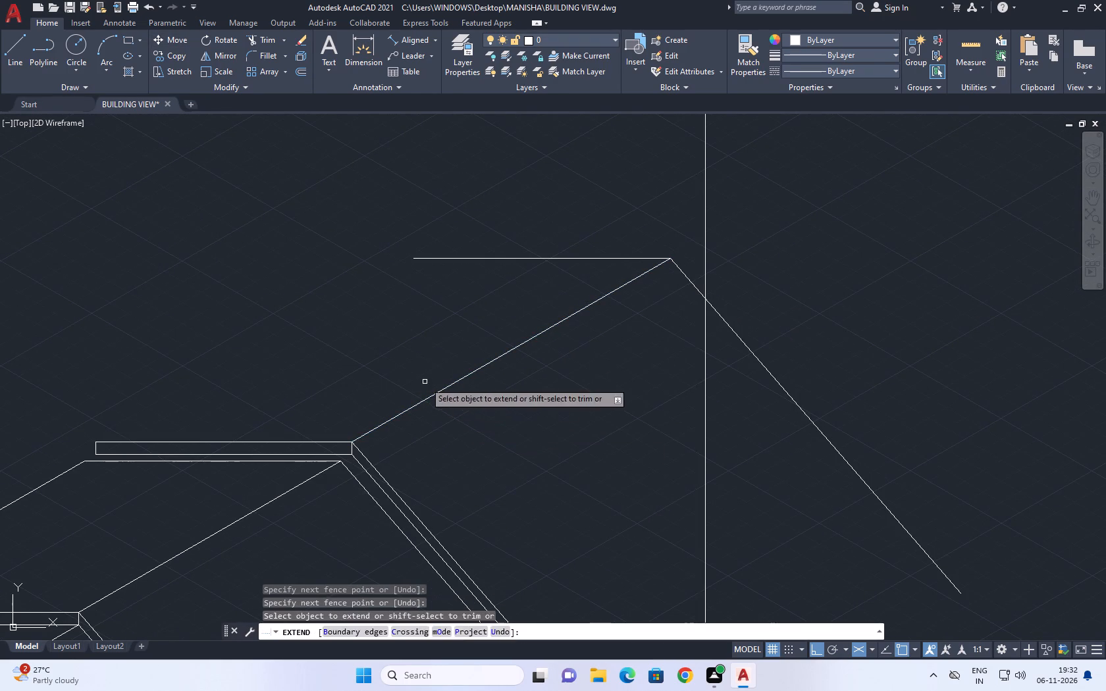
{"action": "key", "text": "space"}
{"action": "scroll", "coordinate": [483, 439], "scroll_direction": "down", "scroll_amount": 2}
{"action": "left_click", "coordinate": [581, 455]}
{"action": "left_click", "coordinate": [592, 459]}
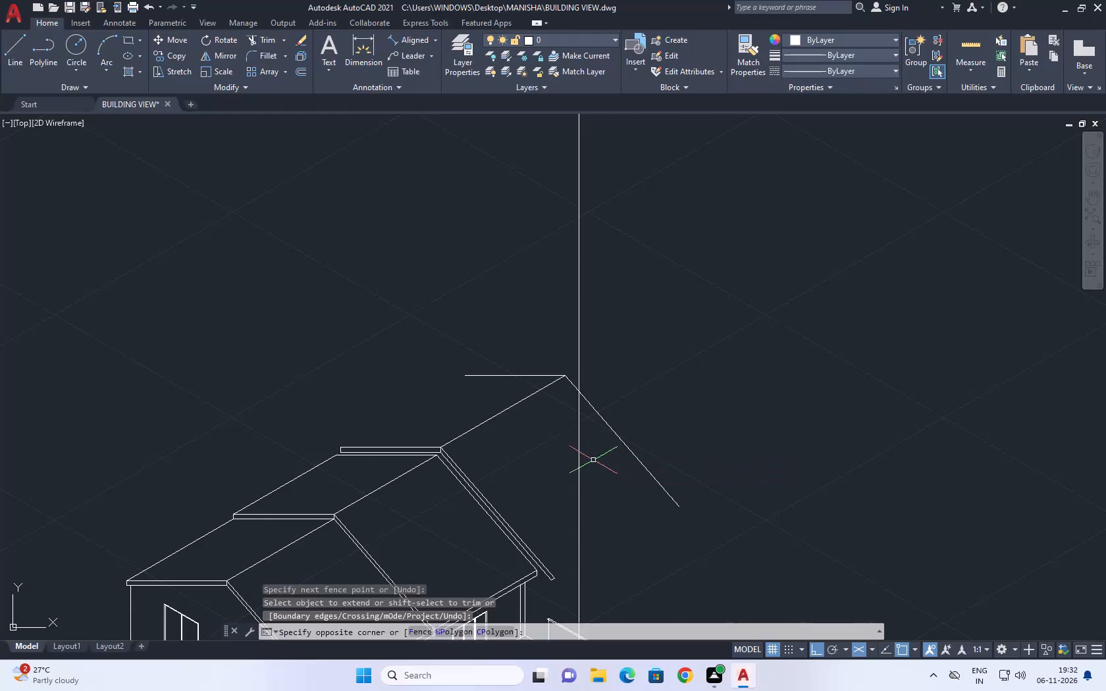
Draw an eave line along the 30° axis from the fascia band's lower outer corner past the copied sloping edge's end.
{"action": "middle_click_drag", "start_coordinate": [741, 453], "coordinate": [638, 417]}
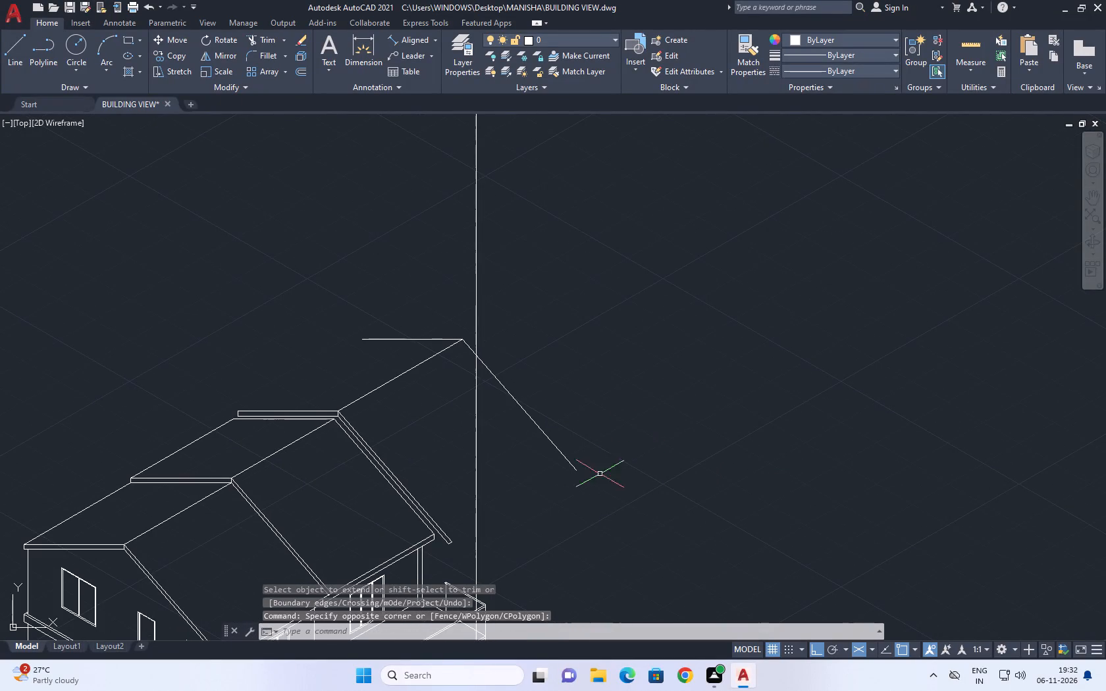
{"action": "middle_click_drag", "start_coordinate": [525, 496], "coordinate": [564, 462]}
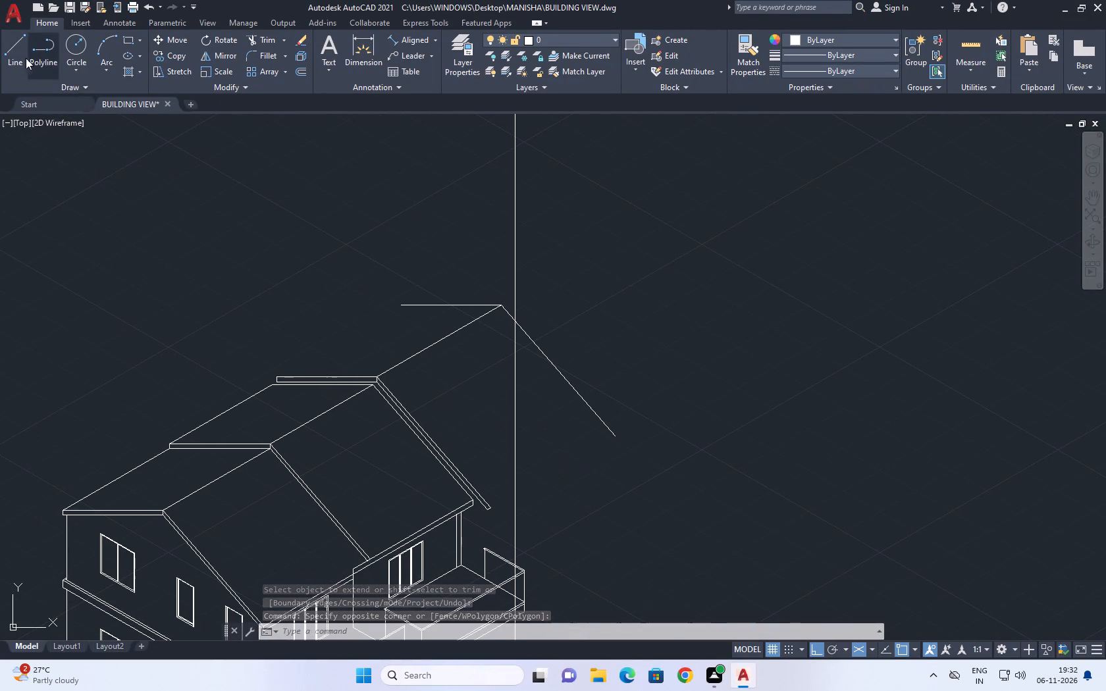
{"action": "left_click", "coordinate": [14, 57]}
{"action": "scroll", "coordinate": [497, 514], "scroll_direction": "up", "scroll_amount": 2}
{"action": "left_click", "coordinate": [480, 501]}
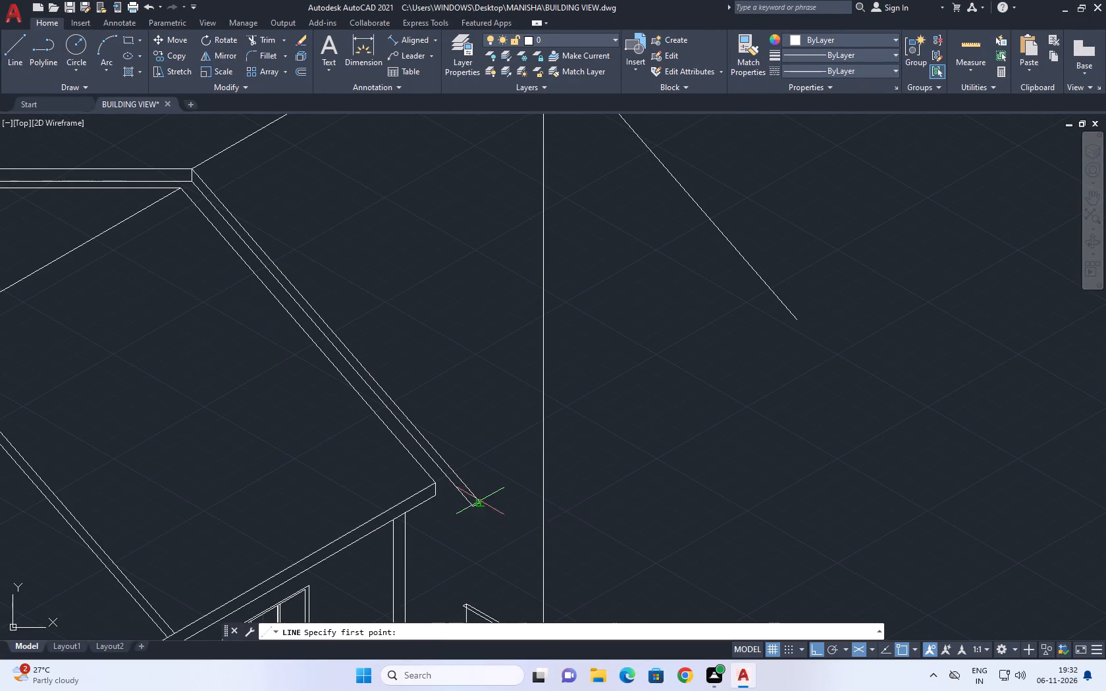
{"action": "left_click", "coordinate": [810, 267]}
{"action": "right_click", "coordinate": [849, 218]}
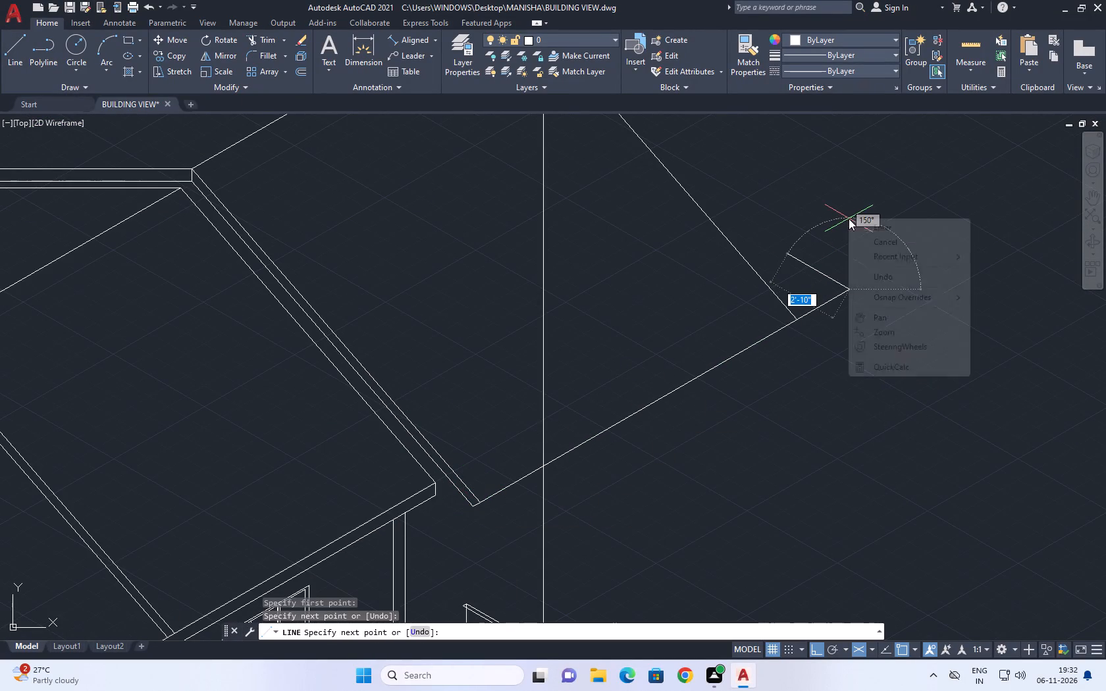
{"action": "left_click", "coordinate": [885, 242]}
Copy the new eave line 6" straight down in the right isoplane.
{"action": "scroll", "coordinate": [456, 523], "scroll_direction": "up", "scroll_amount": 3}
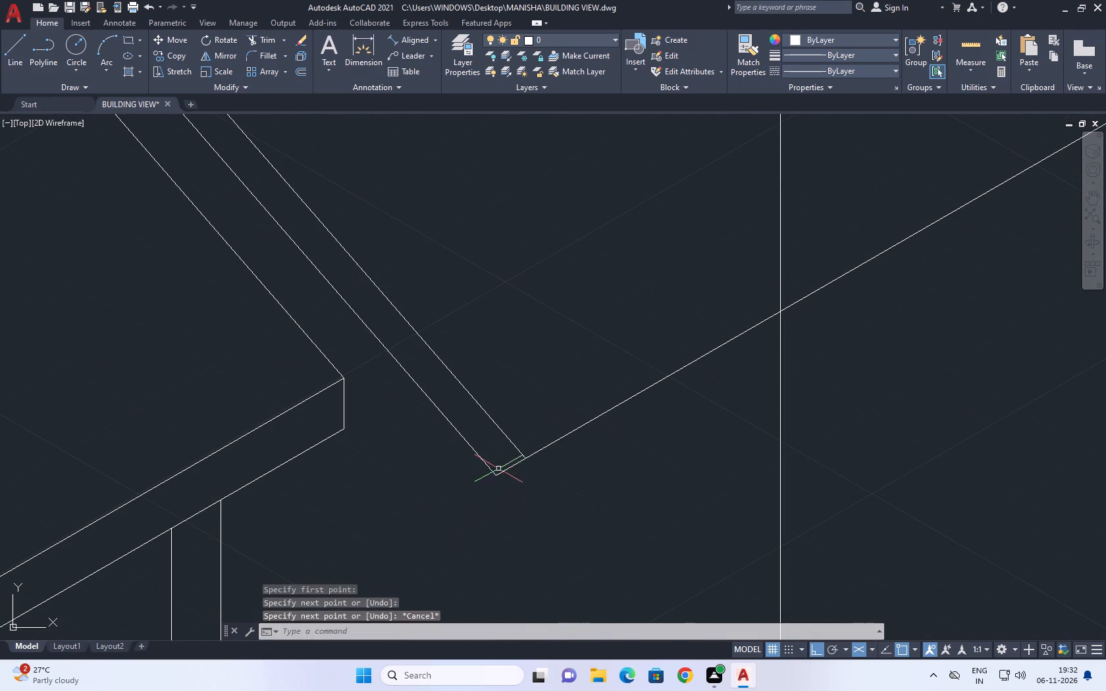
{"action": "left_click_drag", "start_coordinate": [567, 455], "coordinate": [573, 429]}
{"action": "left_click_drag", "start_coordinate": [566, 397], "coordinate": [558, 400]}
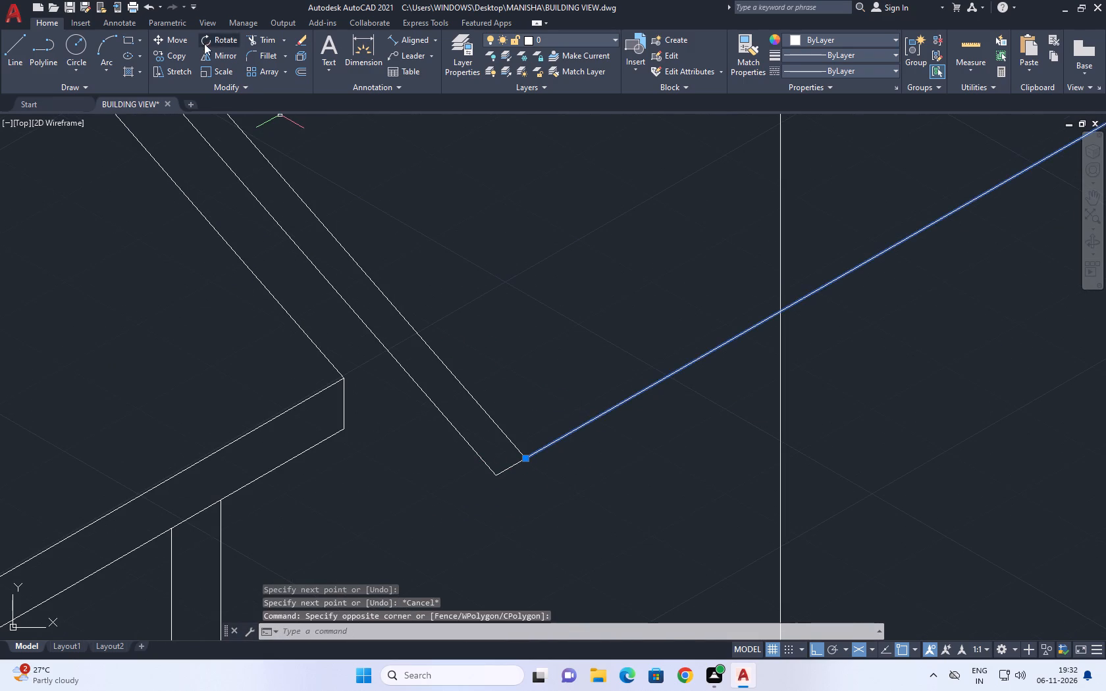
{"action": "left_click", "coordinate": [180, 58]}
{"action": "left_click", "coordinate": [525, 461]}
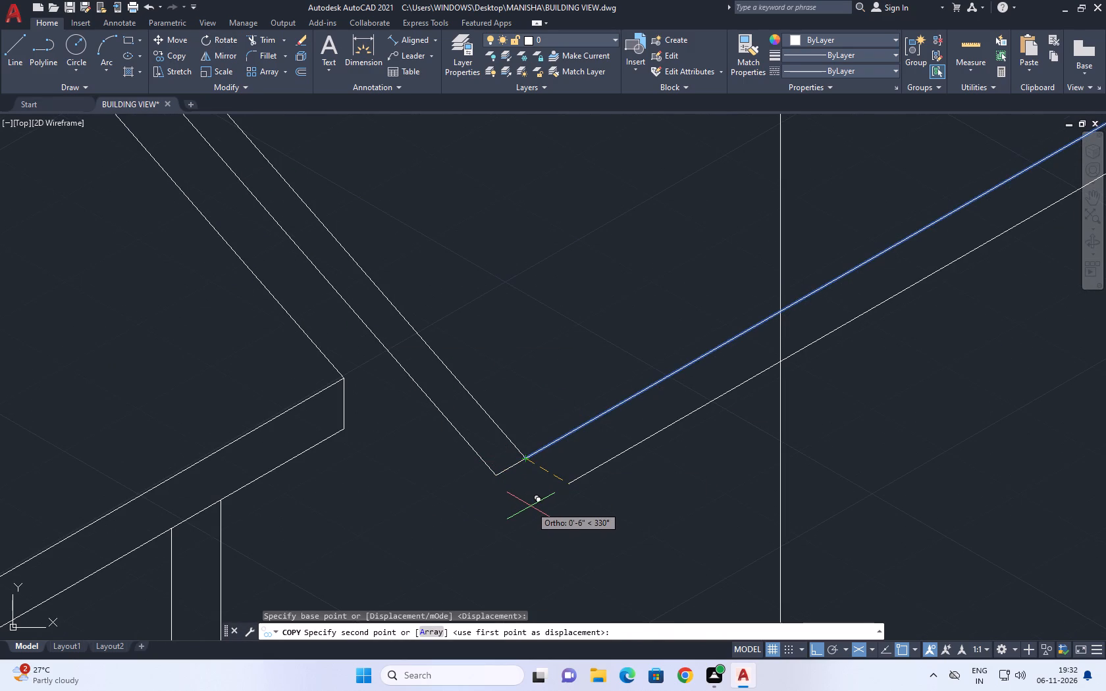
{"action": "key", "text": "F5"}
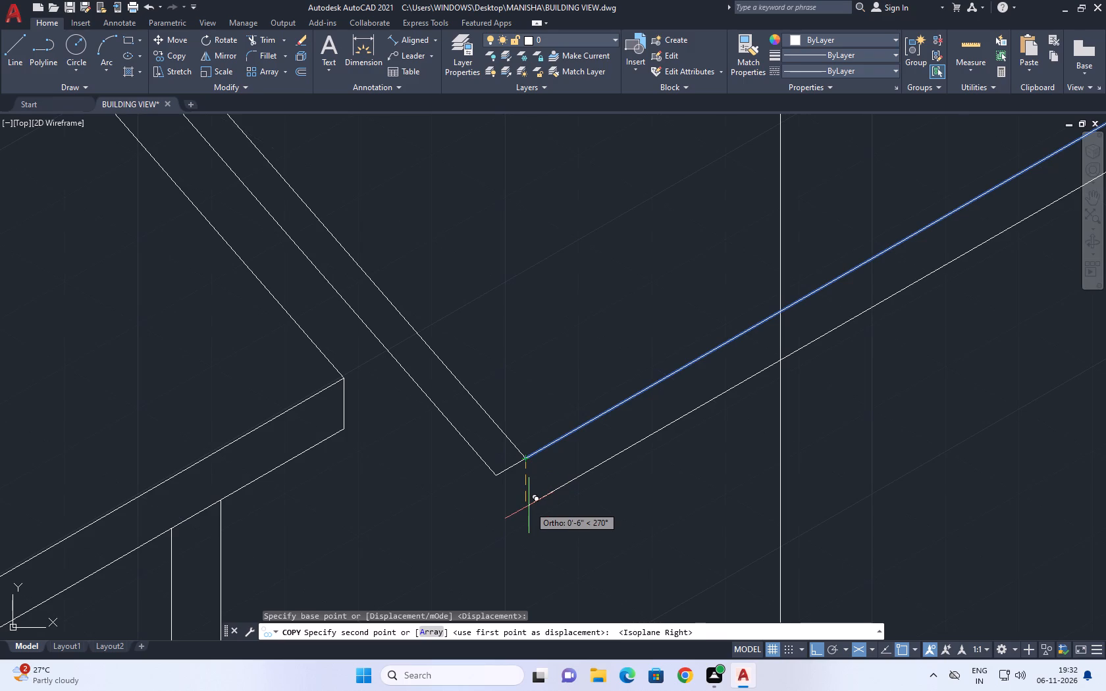
{"action": "key", "text": "6"}
{"action": "key", "text": "space"}
{"action": "key", "text": "space"}
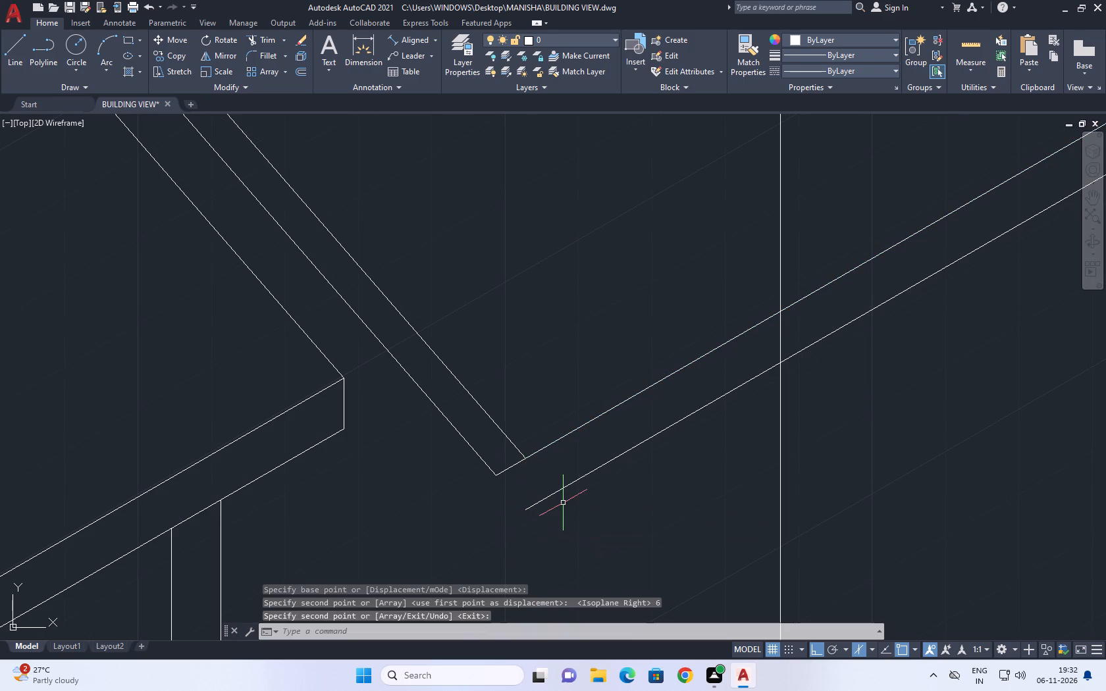
Draw a vertical line joining the near ends of the two eave lines at the fascia band's lower corner.
{"action": "middle_click_drag", "start_coordinate": [514, 484], "coordinate": [517, 496]}
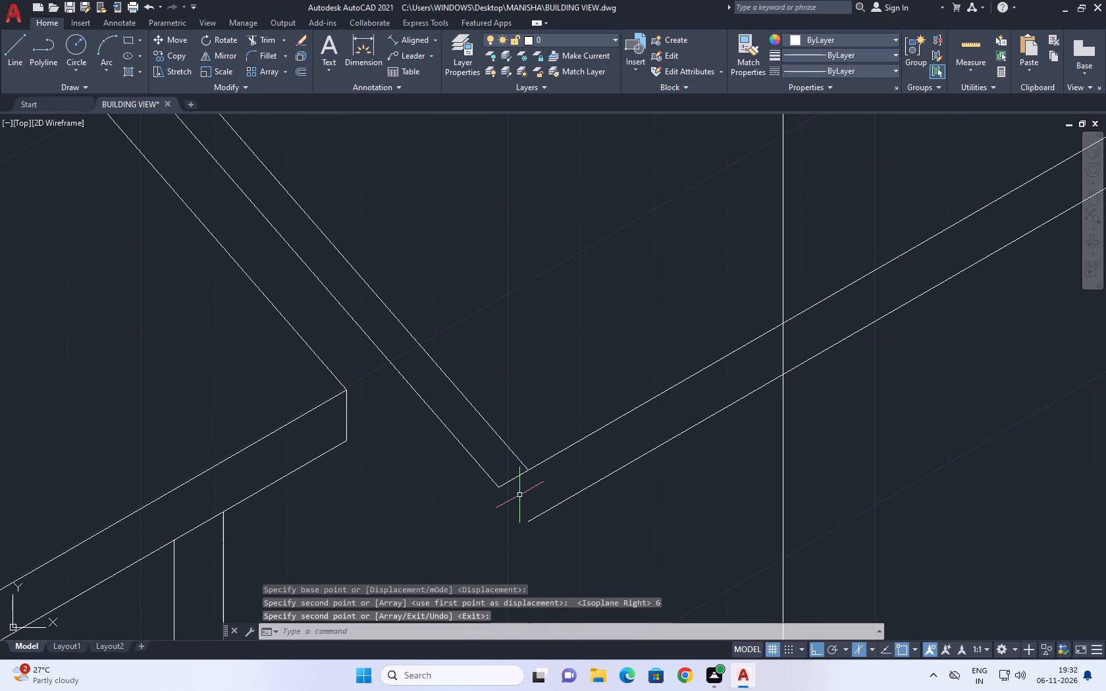
{"action": "key", "text": "l"}
{"action": "key", "text": "space"}
{"action": "left_click", "coordinate": [522, 475]}
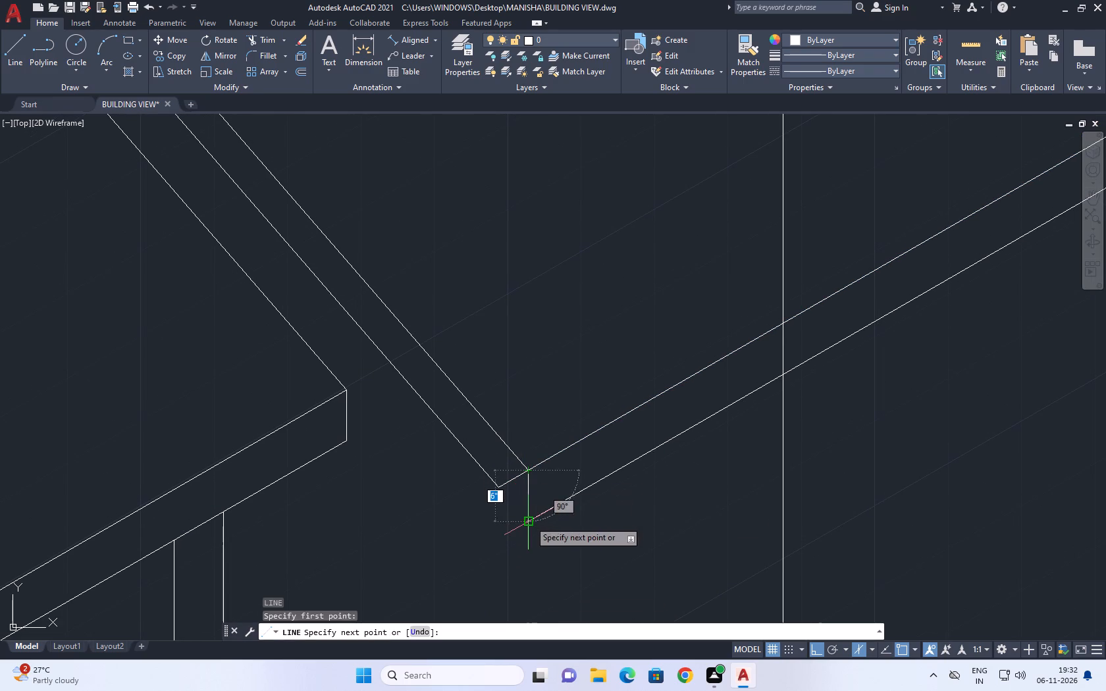
{"action": "left_click", "coordinate": [530, 522]}
{"action": "key", "text": "space"}
Extend the fascia band's inner sloping edge down to the bottom corner of the new eave band.
{"action": "scroll", "coordinate": [498, 471], "scroll_direction": "up", "scroll_amount": 1}
{"action": "type", "text": "ex"}
{"action": "key", "text": "space"}
{"action": "left_click", "coordinate": [485, 472]}
{"action": "left_click", "coordinate": [469, 496]}
{"action": "key", "text": "space"}
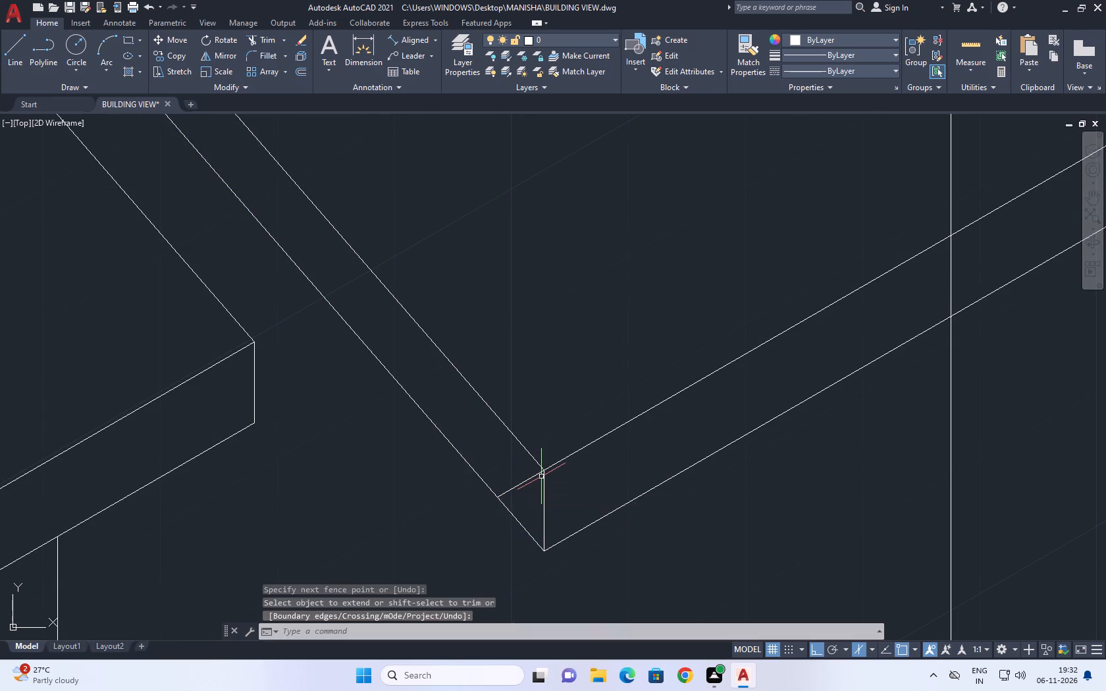
Trim away the short slanted line crossing the fascia band's lower end.
{"action": "key", "text": "t"}
{"action": "key", "text": "r"}
{"action": "key", "text": "space"}
{"action": "left_click", "coordinate": [533, 482]}
{"action": "left_click", "coordinate": [521, 476]}
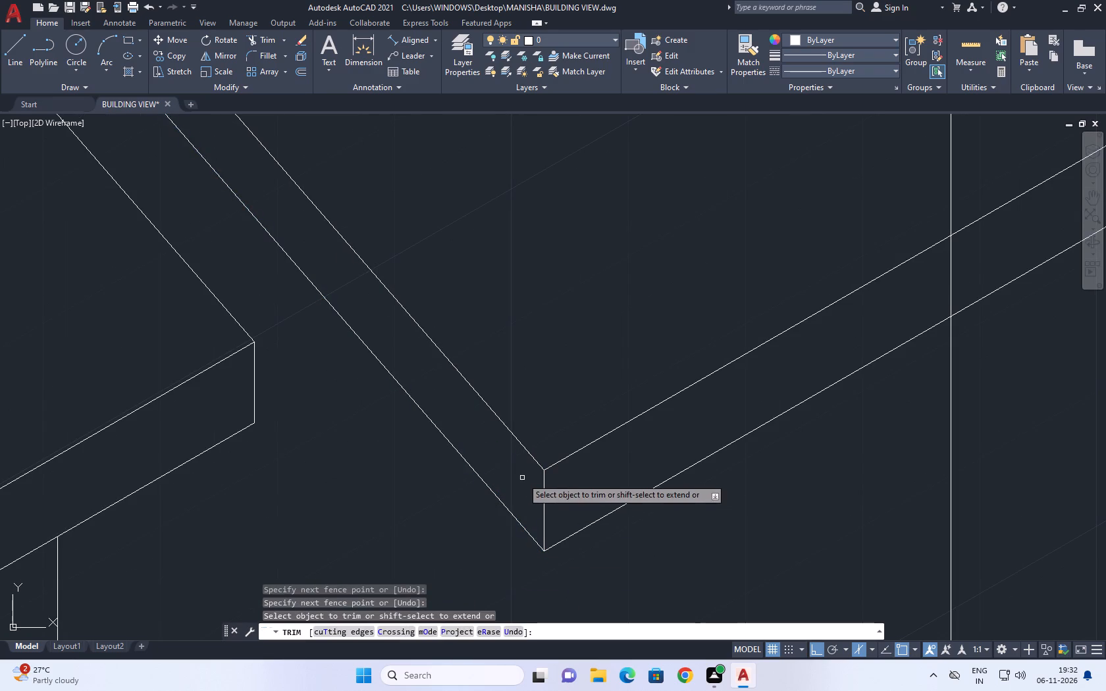
{"action": "scroll", "coordinate": [525, 484], "scroll_direction": "down", "scroll_amount": 5}
{"action": "key", "text": "space"}
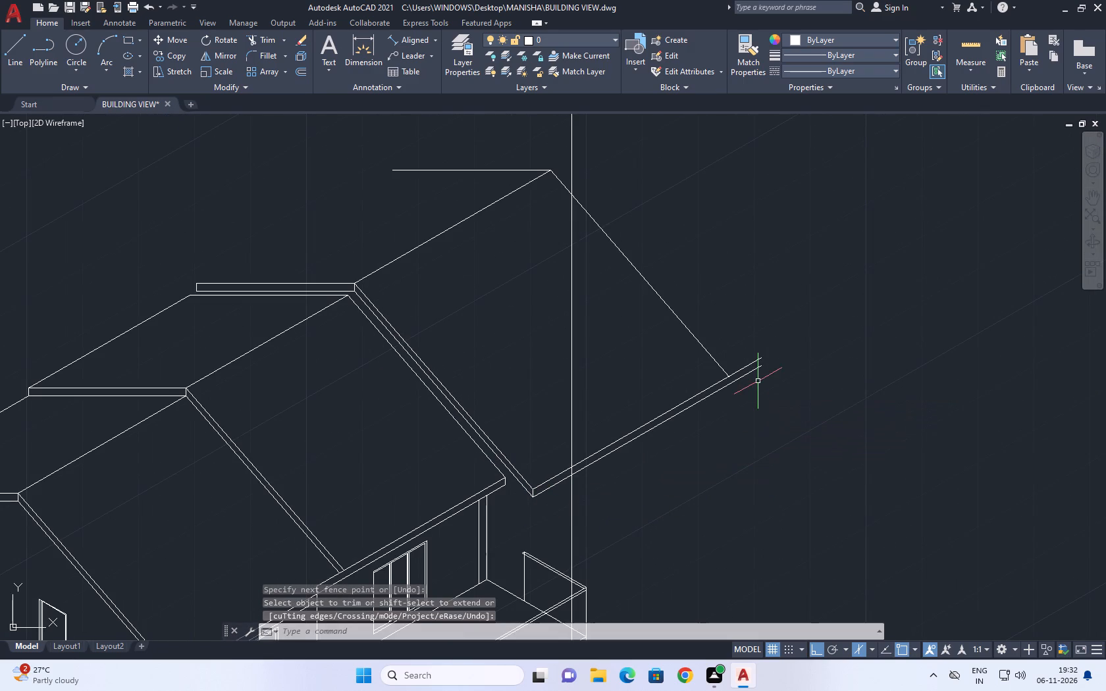
Extend the far copied sloping roof edge down to the lower eave line.
{"action": "middle_click_drag", "start_coordinate": [754, 365], "coordinate": [754, 388]}
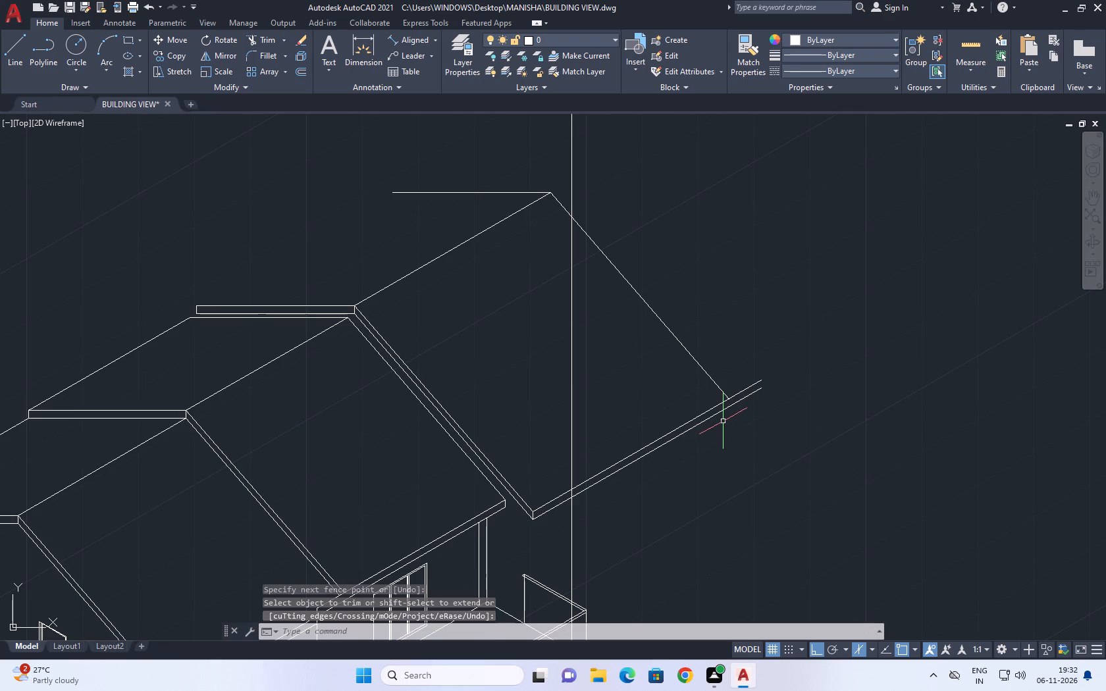
{"action": "type", "text": "ex"}
{"action": "key", "text": "space"}
{"action": "left_click", "coordinate": [706, 388]}
{"action": "left_click", "coordinate": [727, 374]}
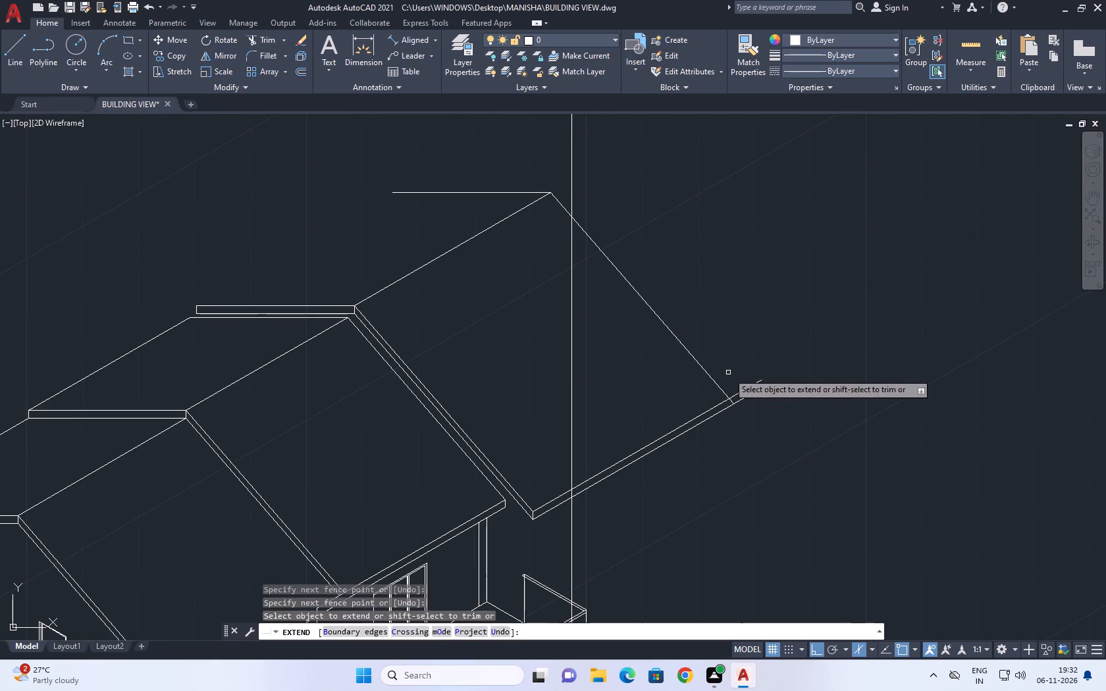
{"action": "key", "text": "space"}
Trim both eave lines where they project beyond the far sloping roof edge.
{"action": "key", "text": "t"}
{"action": "key", "text": "r"}
{"action": "key", "text": "space"}
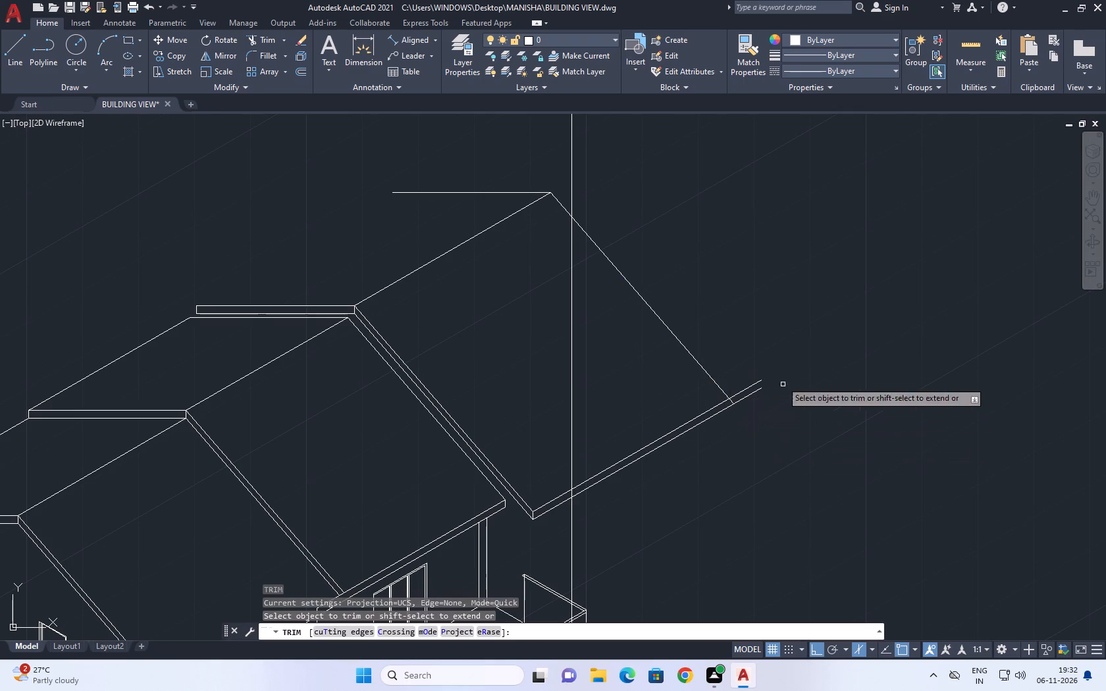
{"action": "left_click", "coordinate": [745, 378]}
{"action": "left_click", "coordinate": [773, 417]}
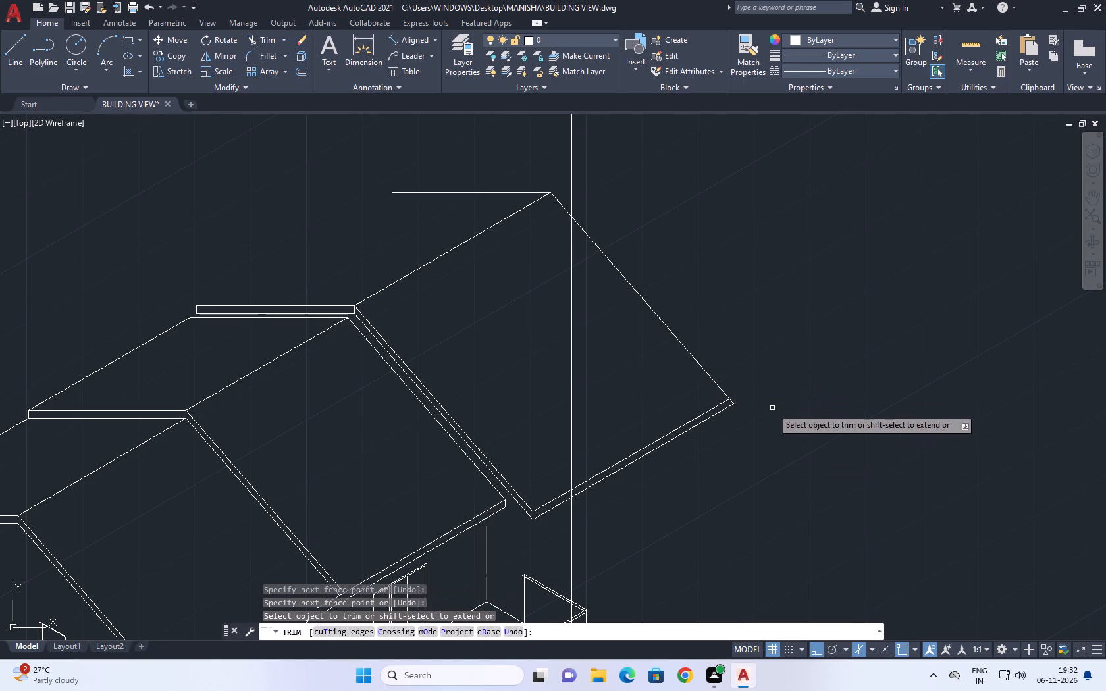
{"action": "key", "text": "space"}
Draw a line along the 30° axis from the fascia band's other upper end past the far horizontal roof edge's free end.
{"action": "middle_click_drag", "start_coordinate": [591, 344], "coordinate": [745, 473]}
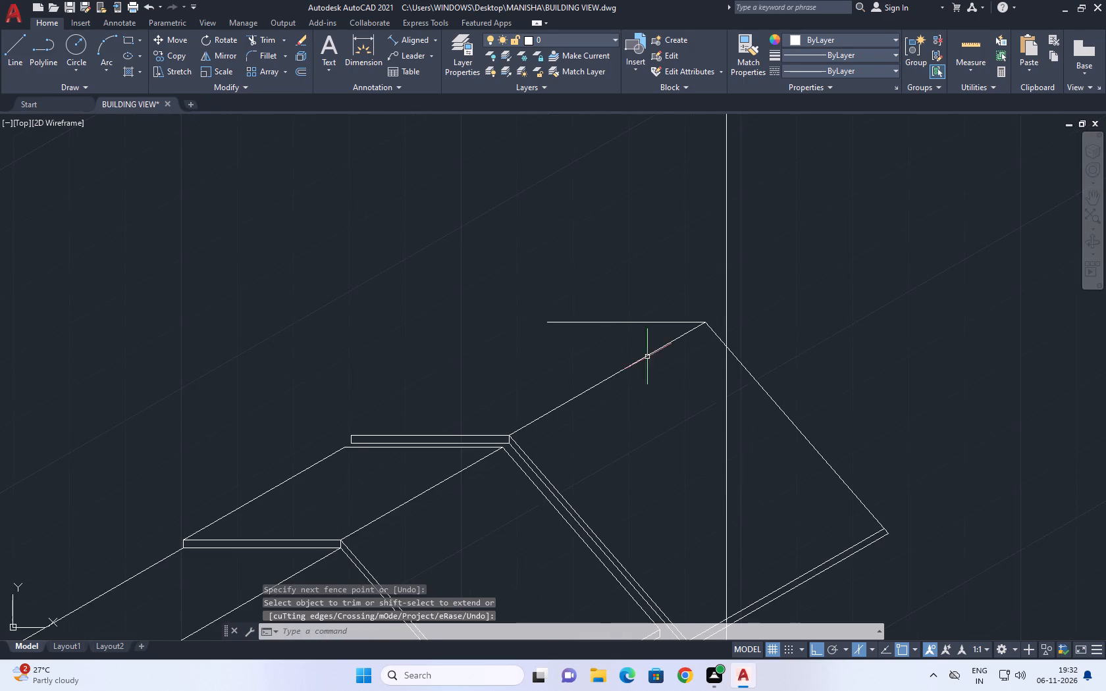
{"action": "middle_click_drag", "start_coordinate": [612, 357], "coordinate": [548, 363]}
{"action": "left_click", "coordinate": [7, 53]}
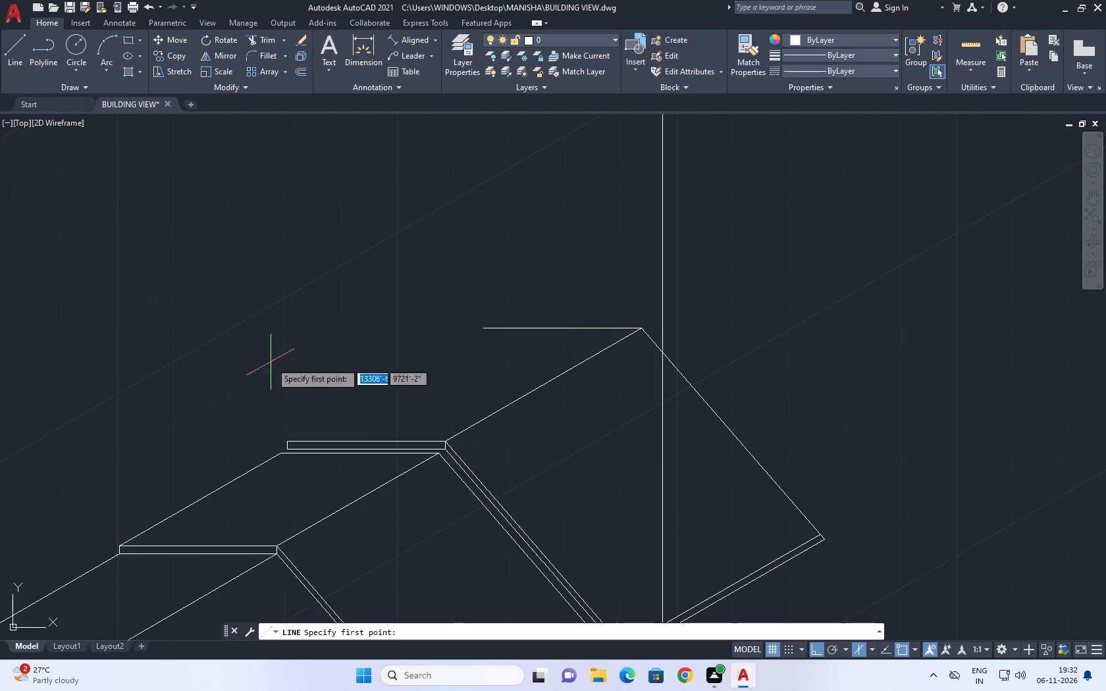
{"action": "scroll", "coordinate": [306, 425], "scroll_direction": "up", "scroll_amount": 2}
{"action": "left_click_drag", "start_coordinate": [253, 467], "coordinate": [260, 465]}
{"action": "middle_click_drag", "start_coordinate": [687, 257], "coordinate": [419, 353]}
{"action": "left_click_drag", "start_coordinate": [554, 213], "coordinate": [556, 220]}
{"action": "right_click", "coordinate": [659, 185]}
{"action": "left_click", "coordinate": [689, 201]}
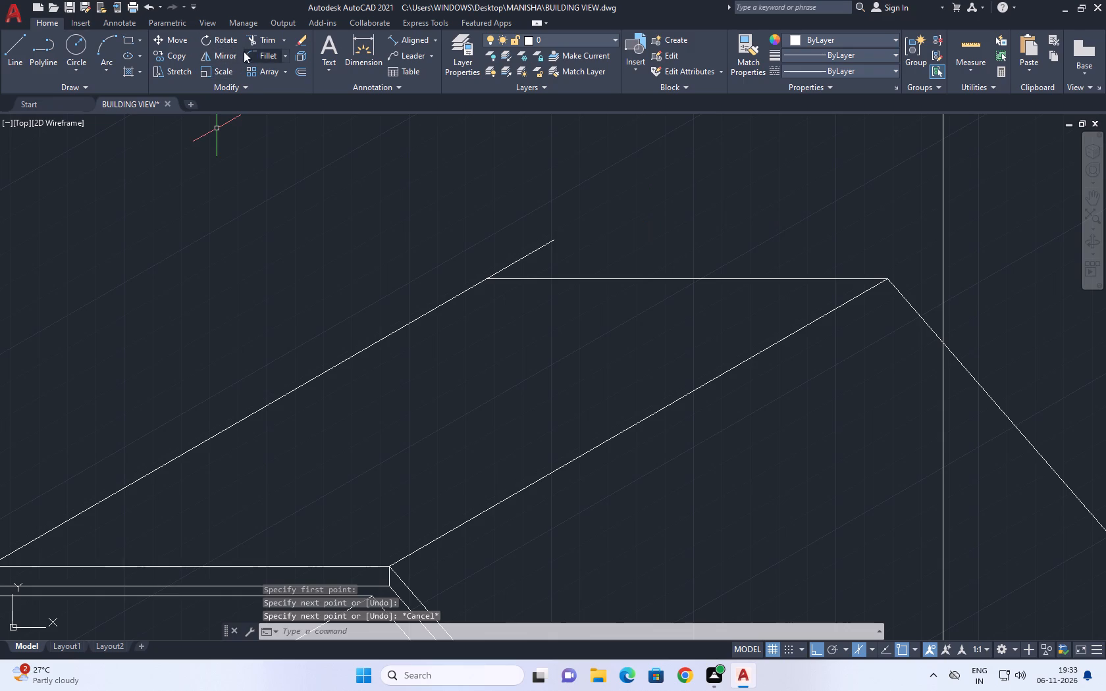
Fillet the new 30° roof line with the rear roof's far horizontal edge to form a closed corner.
{"action": "left_click", "coordinate": [267, 57]}
{"action": "left_click", "coordinate": [467, 288]}
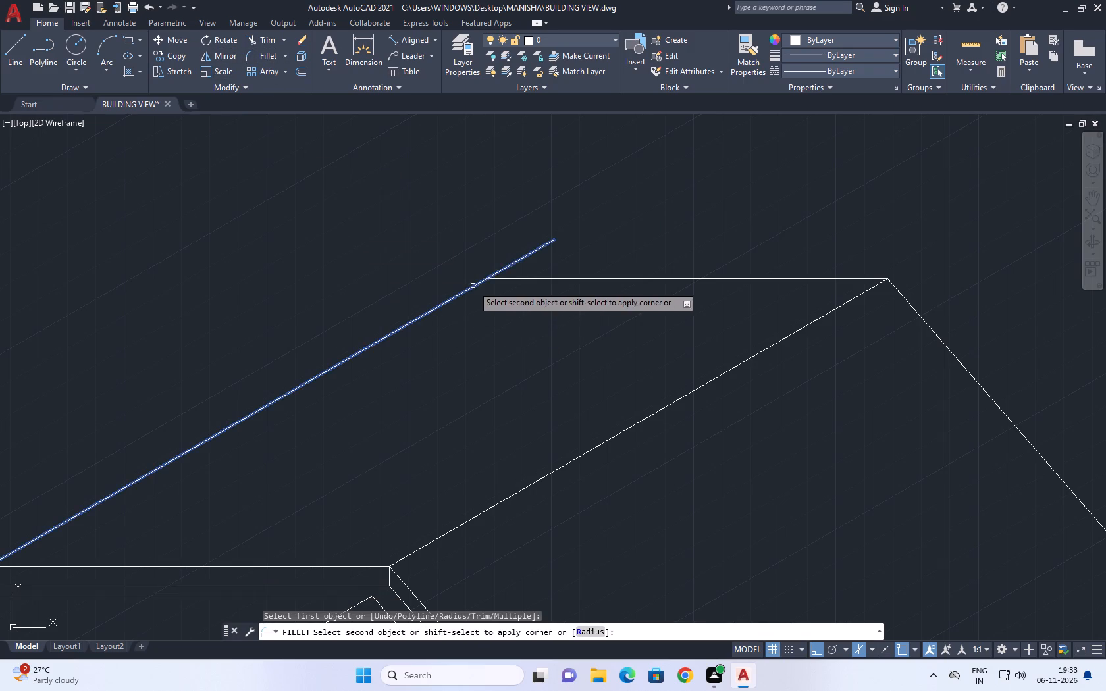
{"action": "left_click", "coordinate": [498, 280]}
Erase the tall vertical construction line crossing the rear roof and running down to the side balconies.
{"action": "scroll", "coordinate": [498, 282], "scroll_direction": "down", "scroll_amount": 3}
{"action": "middle_click_drag", "start_coordinate": [633, 394], "coordinate": [646, 311]}
{"action": "scroll", "coordinate": [659, 312], "scroll_direction": "down", "scroll_amount": 1}
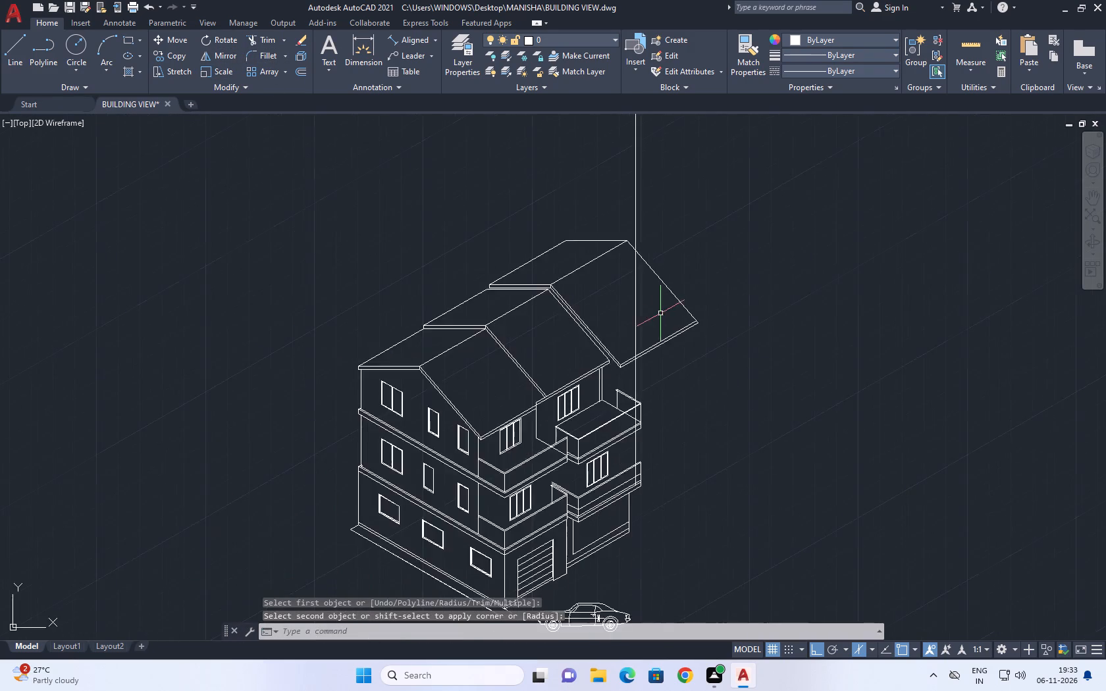
{"action": "scroll", "coordinate": [660, 313], "scroll_direction": "down", "scroll_amount": 1}
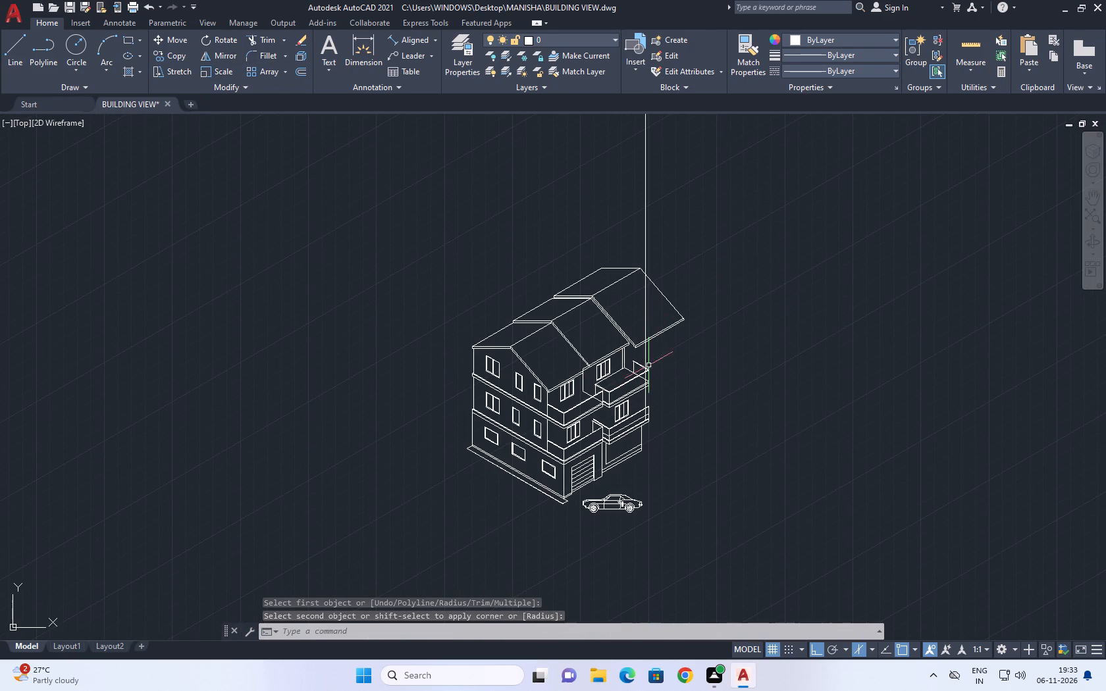
{"action": "middle_click_drag", "start_coordinate": [662, 394], "coordinate": [706, 365]}
{"action": "scroll", "coordinate": [708, 365], "scroll_direction": "up", "scroll_amount": 1}
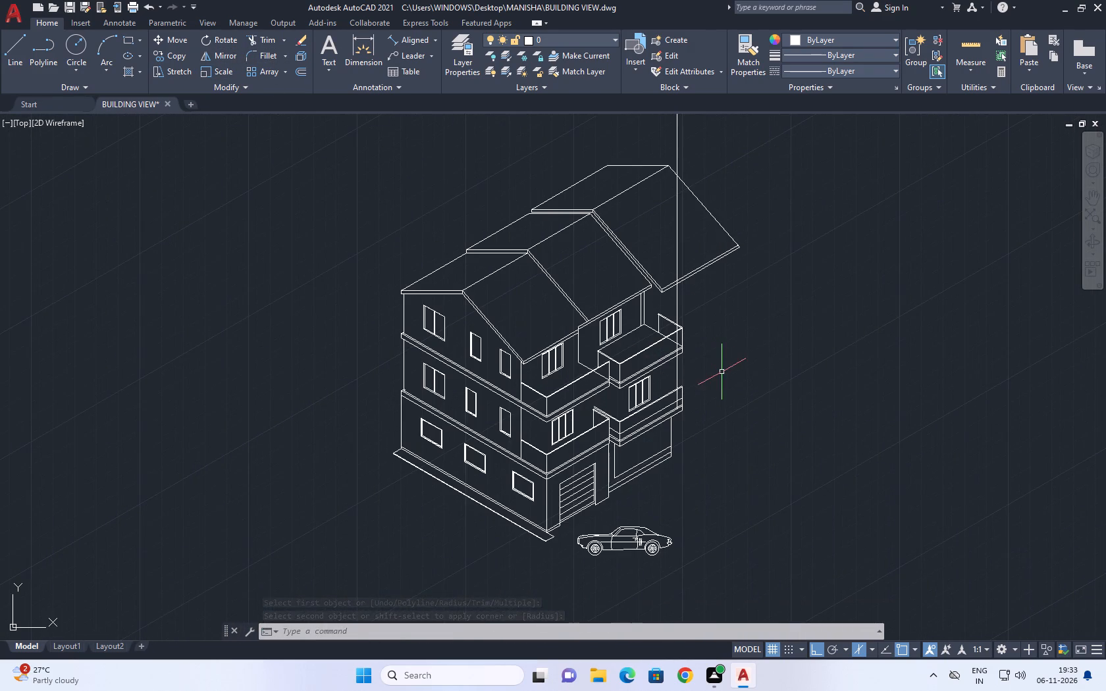
{"action": "scroll", "coordinate": [727, 411], "scroll_direction": "up", "scroll_amount": 1}
{"action": "middle_click_drag", "start_coordinate": [654, 262], "coordinate": [739, 429]}
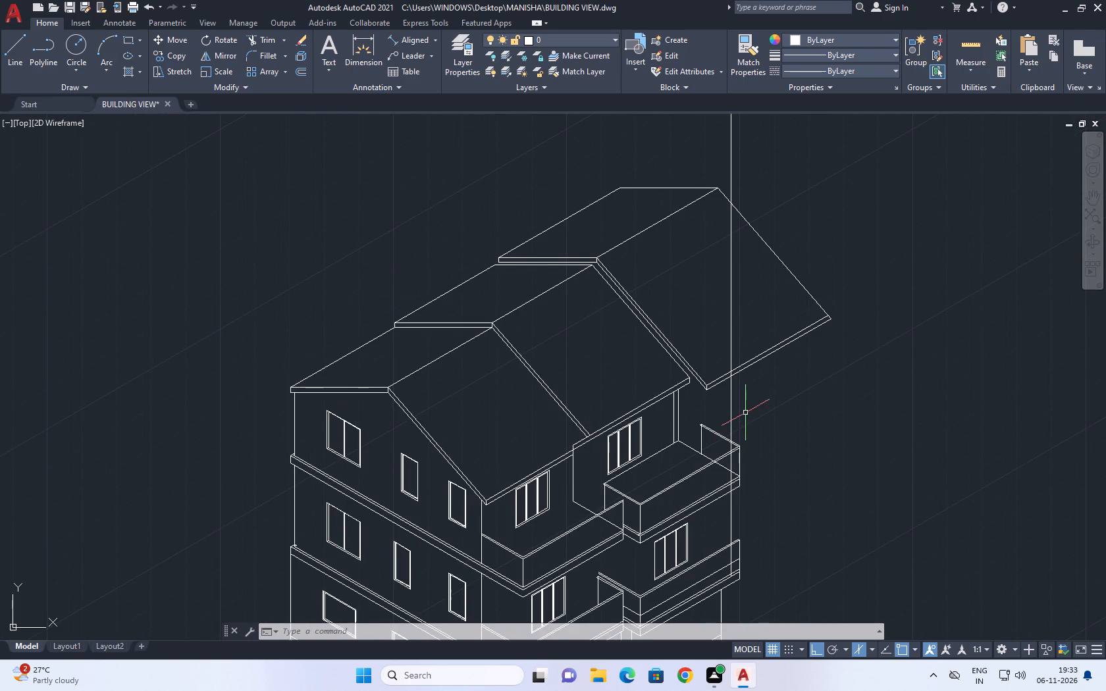
{"action": "middle_click_drag", "start_coordinate": [742, 459], "coordinate": [708, 447]}
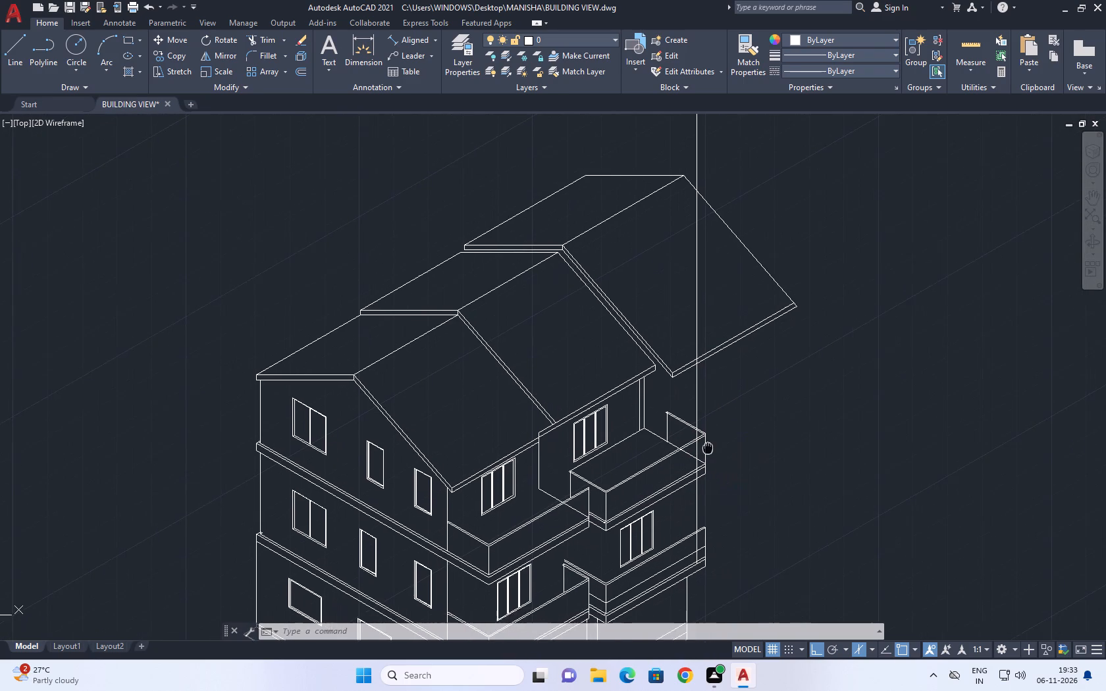
{"action": "middle_click_drag", "start_coordinate": [708, 447], "coordinate": [711, 461]}
{"action": "left_click", "coordinate": [698, 409]}
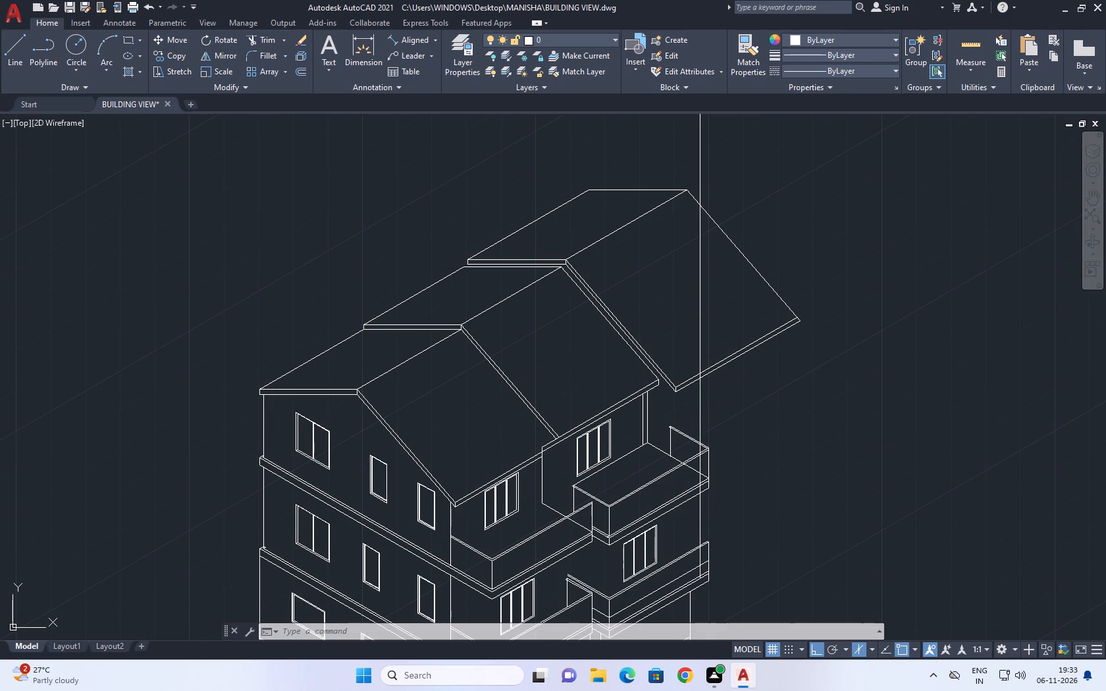
{"action": "right_click", "coordinate": [729, 394]}
{"action": "left_click", "coordinate": [794, 148]}
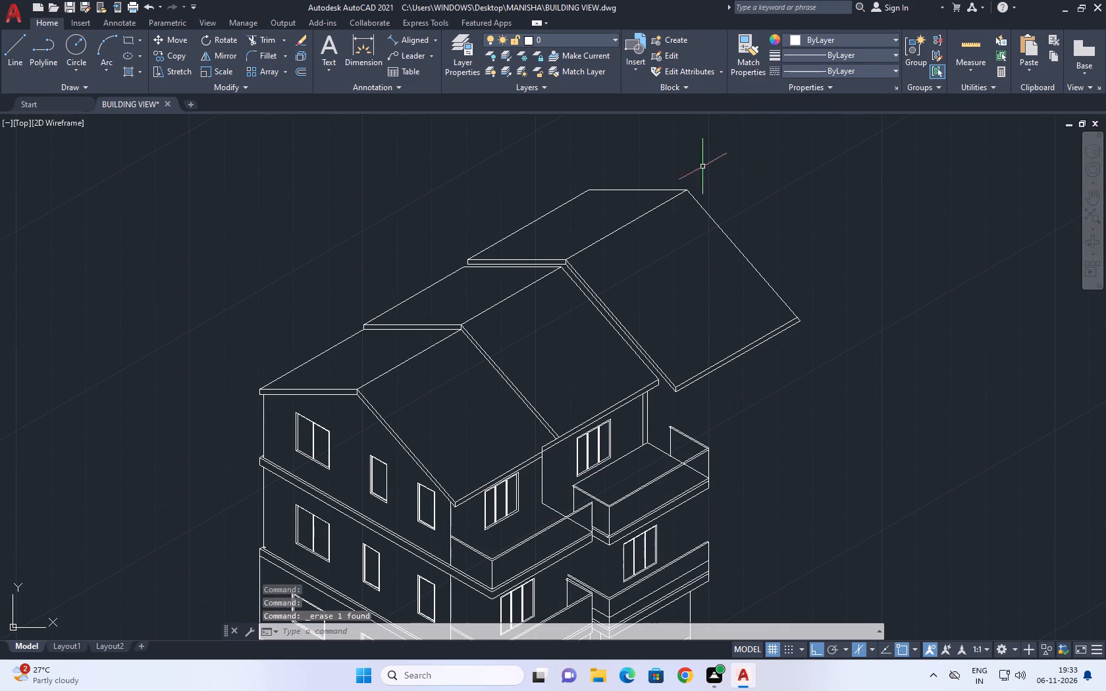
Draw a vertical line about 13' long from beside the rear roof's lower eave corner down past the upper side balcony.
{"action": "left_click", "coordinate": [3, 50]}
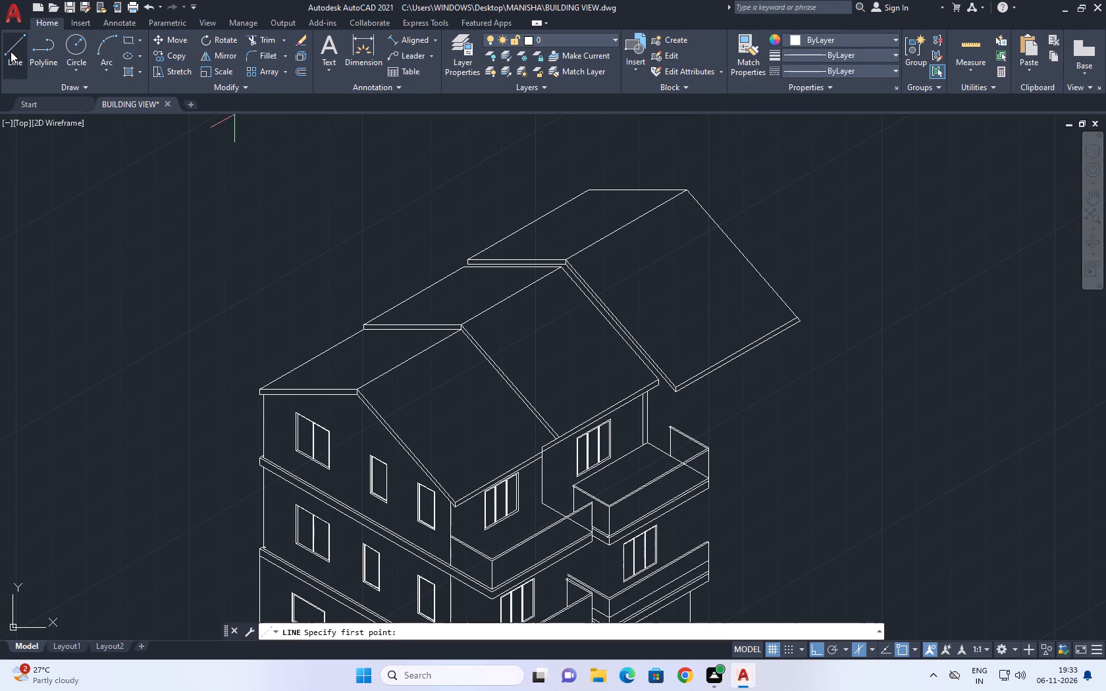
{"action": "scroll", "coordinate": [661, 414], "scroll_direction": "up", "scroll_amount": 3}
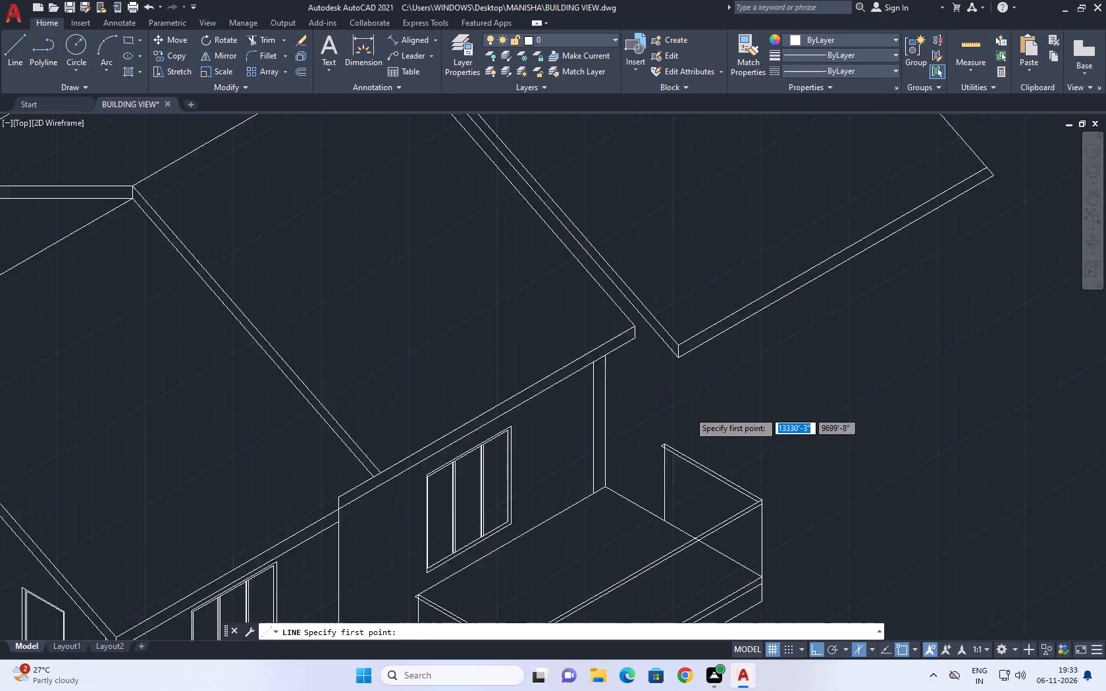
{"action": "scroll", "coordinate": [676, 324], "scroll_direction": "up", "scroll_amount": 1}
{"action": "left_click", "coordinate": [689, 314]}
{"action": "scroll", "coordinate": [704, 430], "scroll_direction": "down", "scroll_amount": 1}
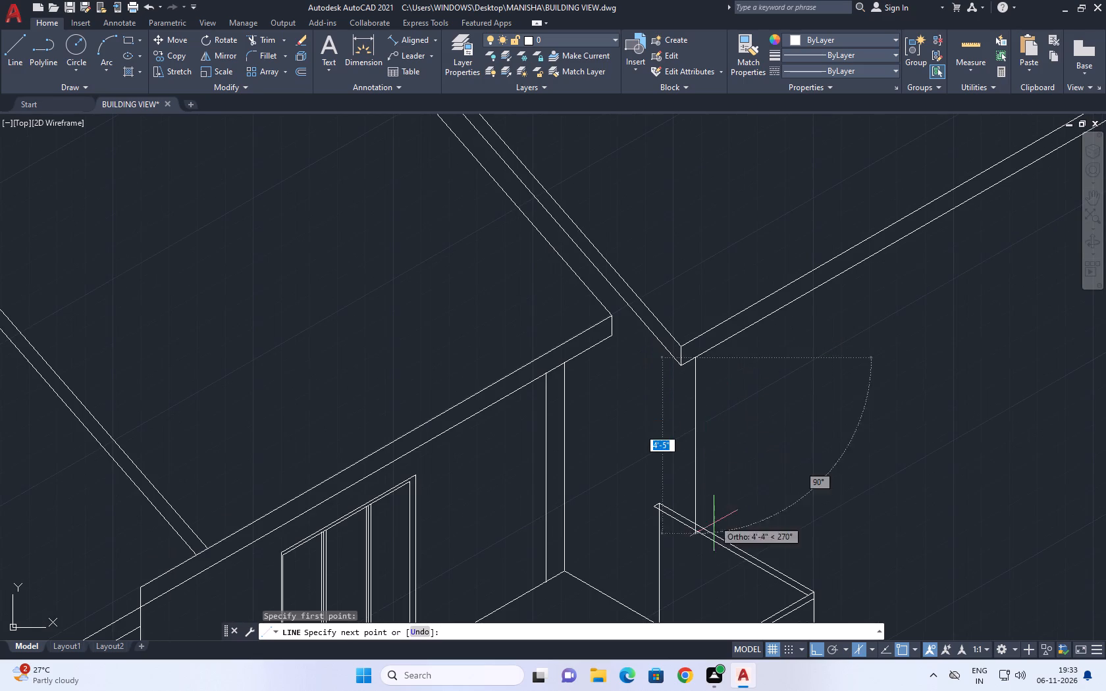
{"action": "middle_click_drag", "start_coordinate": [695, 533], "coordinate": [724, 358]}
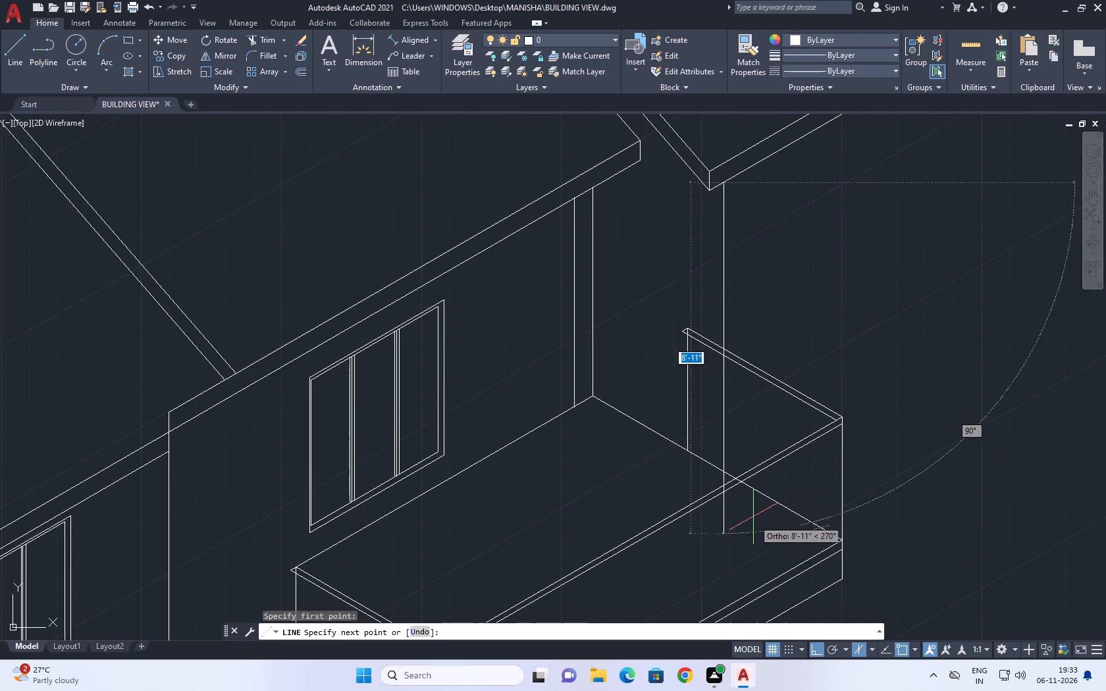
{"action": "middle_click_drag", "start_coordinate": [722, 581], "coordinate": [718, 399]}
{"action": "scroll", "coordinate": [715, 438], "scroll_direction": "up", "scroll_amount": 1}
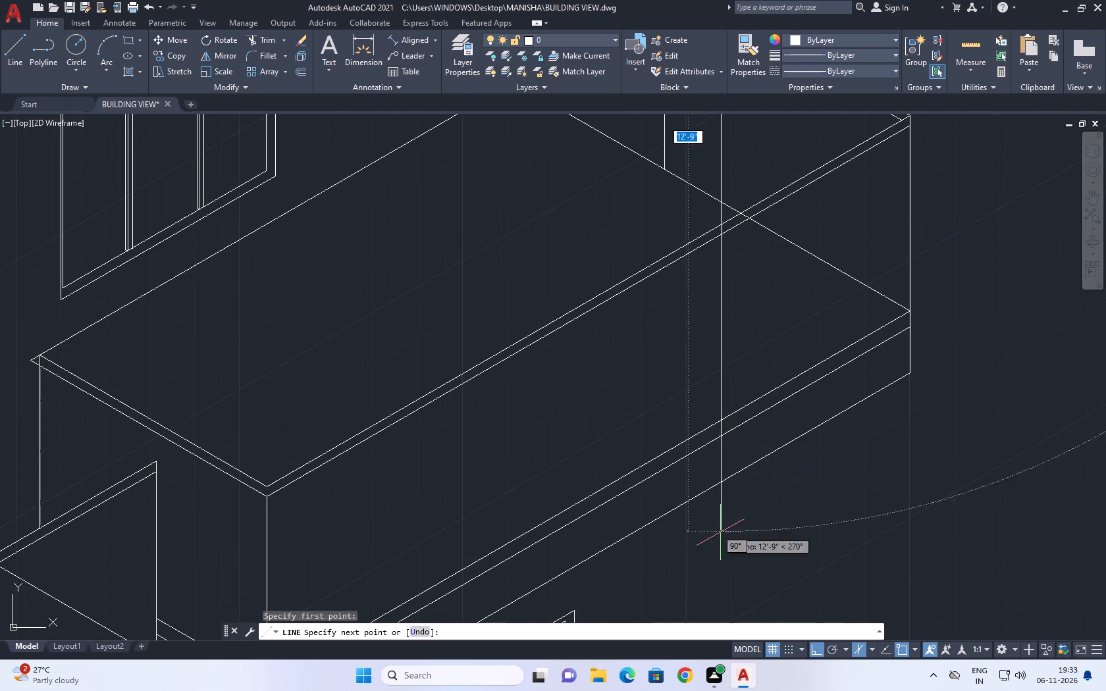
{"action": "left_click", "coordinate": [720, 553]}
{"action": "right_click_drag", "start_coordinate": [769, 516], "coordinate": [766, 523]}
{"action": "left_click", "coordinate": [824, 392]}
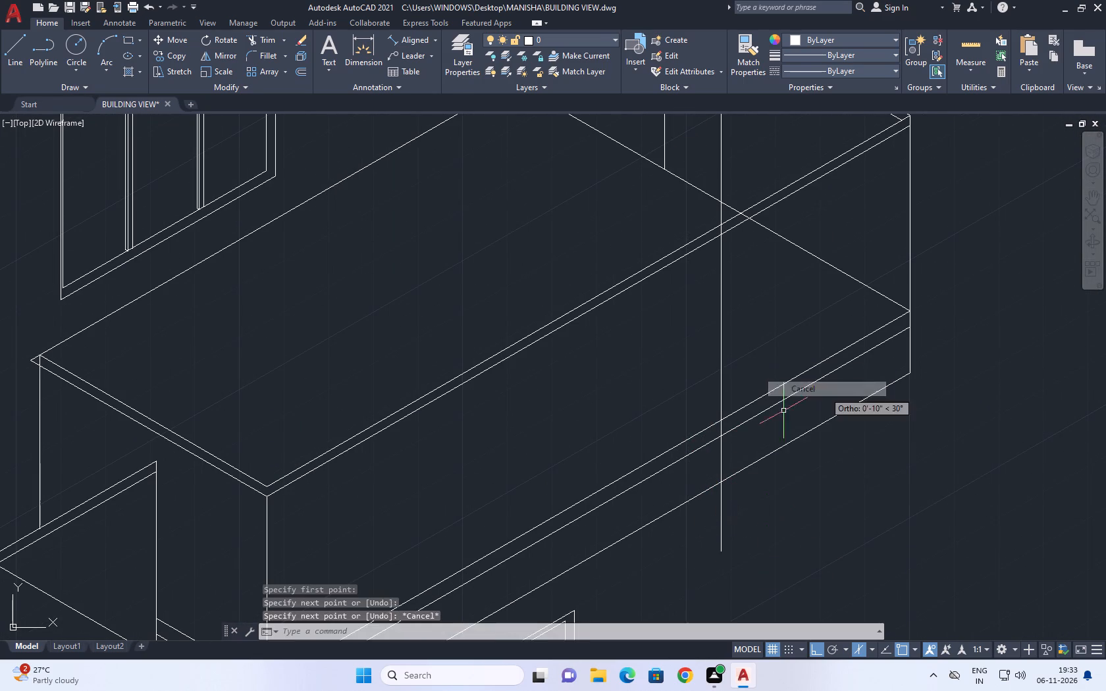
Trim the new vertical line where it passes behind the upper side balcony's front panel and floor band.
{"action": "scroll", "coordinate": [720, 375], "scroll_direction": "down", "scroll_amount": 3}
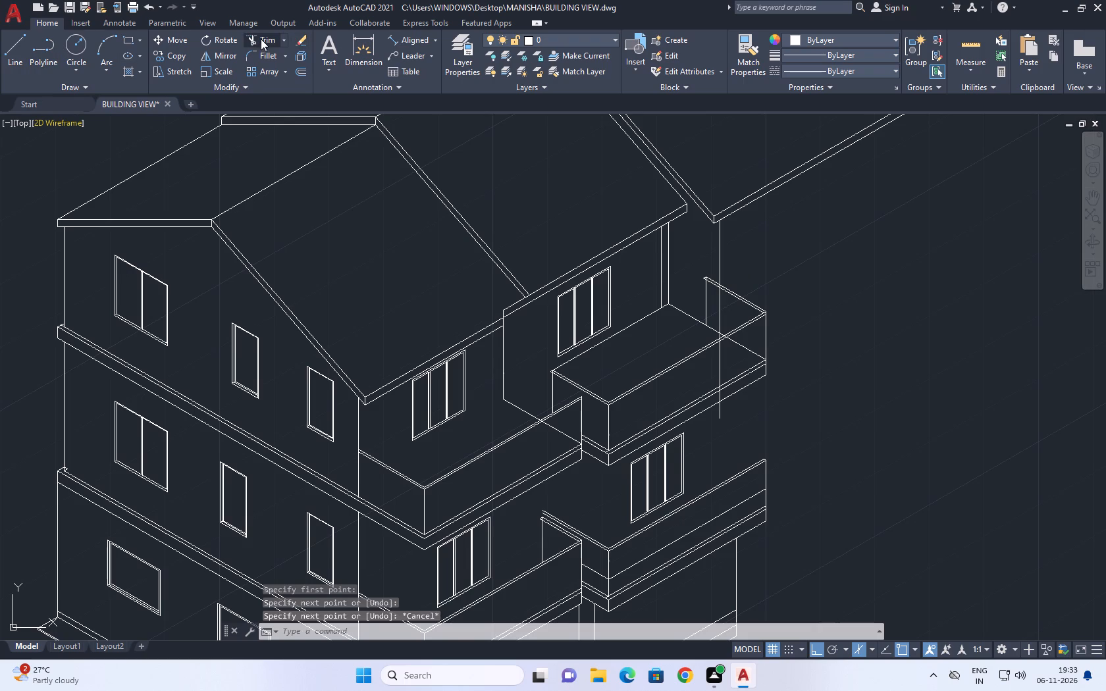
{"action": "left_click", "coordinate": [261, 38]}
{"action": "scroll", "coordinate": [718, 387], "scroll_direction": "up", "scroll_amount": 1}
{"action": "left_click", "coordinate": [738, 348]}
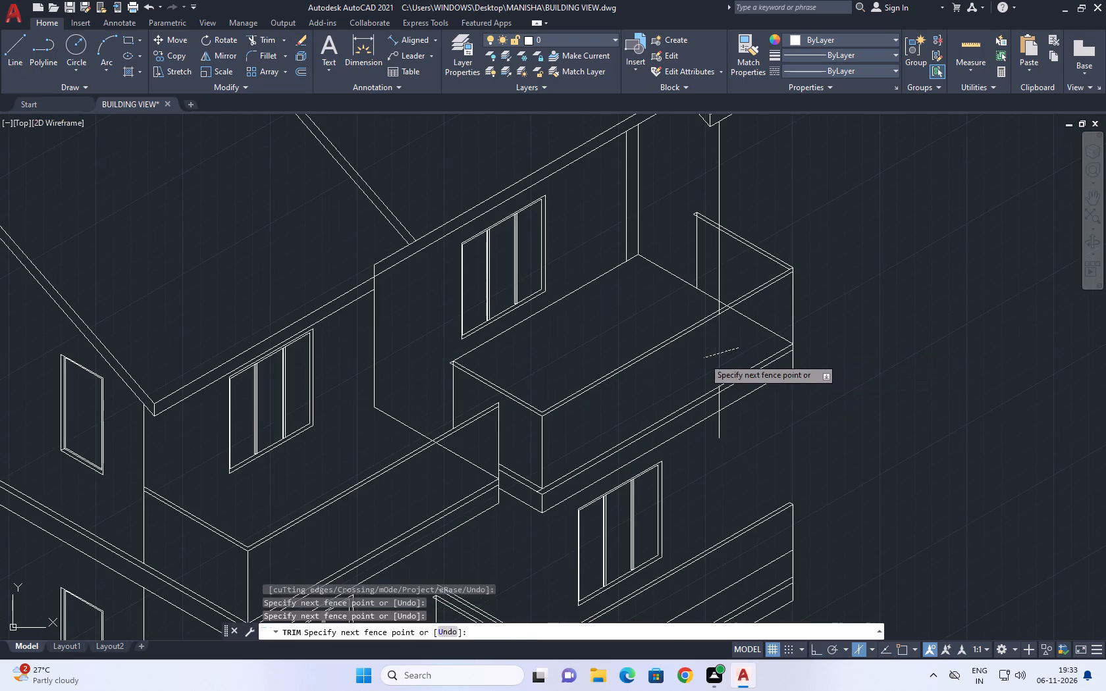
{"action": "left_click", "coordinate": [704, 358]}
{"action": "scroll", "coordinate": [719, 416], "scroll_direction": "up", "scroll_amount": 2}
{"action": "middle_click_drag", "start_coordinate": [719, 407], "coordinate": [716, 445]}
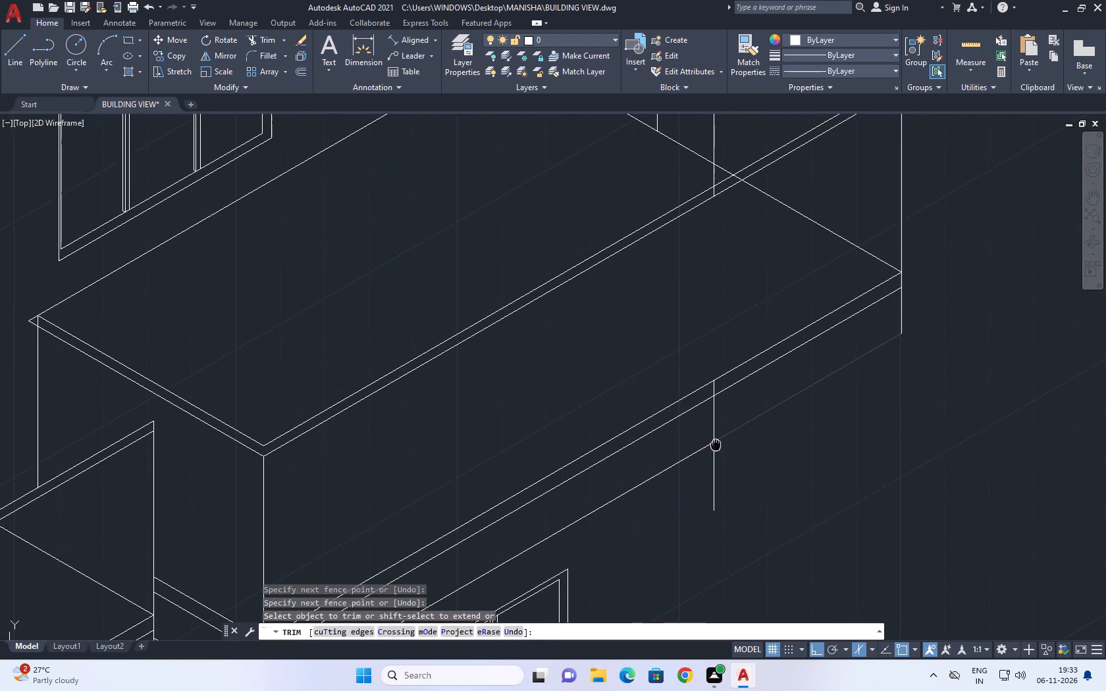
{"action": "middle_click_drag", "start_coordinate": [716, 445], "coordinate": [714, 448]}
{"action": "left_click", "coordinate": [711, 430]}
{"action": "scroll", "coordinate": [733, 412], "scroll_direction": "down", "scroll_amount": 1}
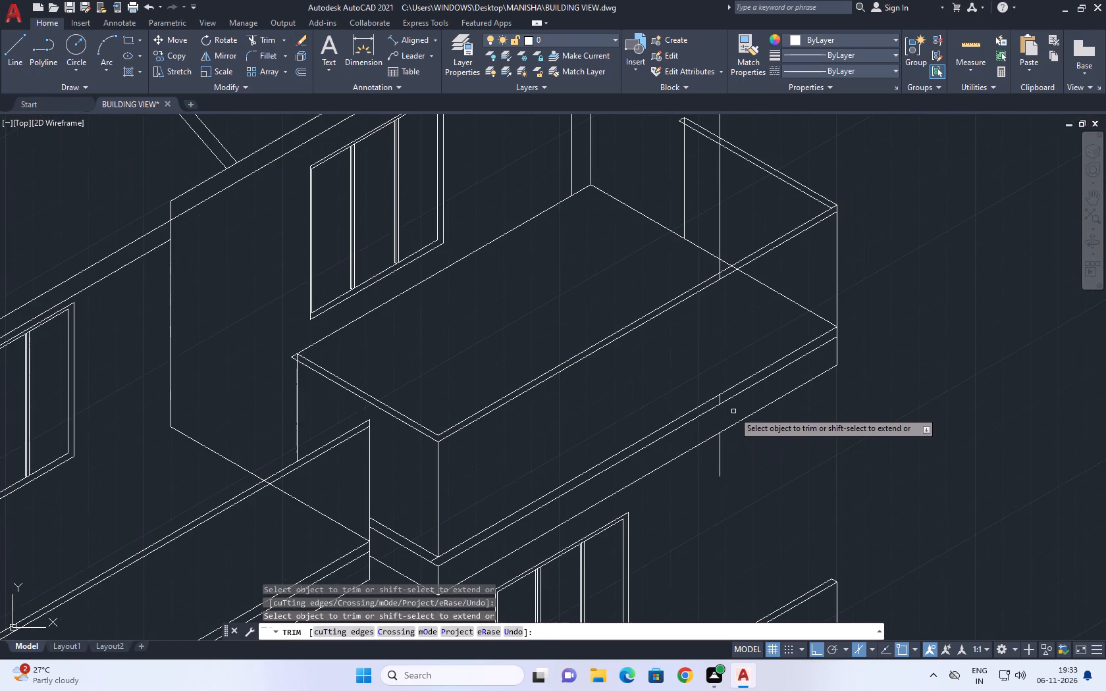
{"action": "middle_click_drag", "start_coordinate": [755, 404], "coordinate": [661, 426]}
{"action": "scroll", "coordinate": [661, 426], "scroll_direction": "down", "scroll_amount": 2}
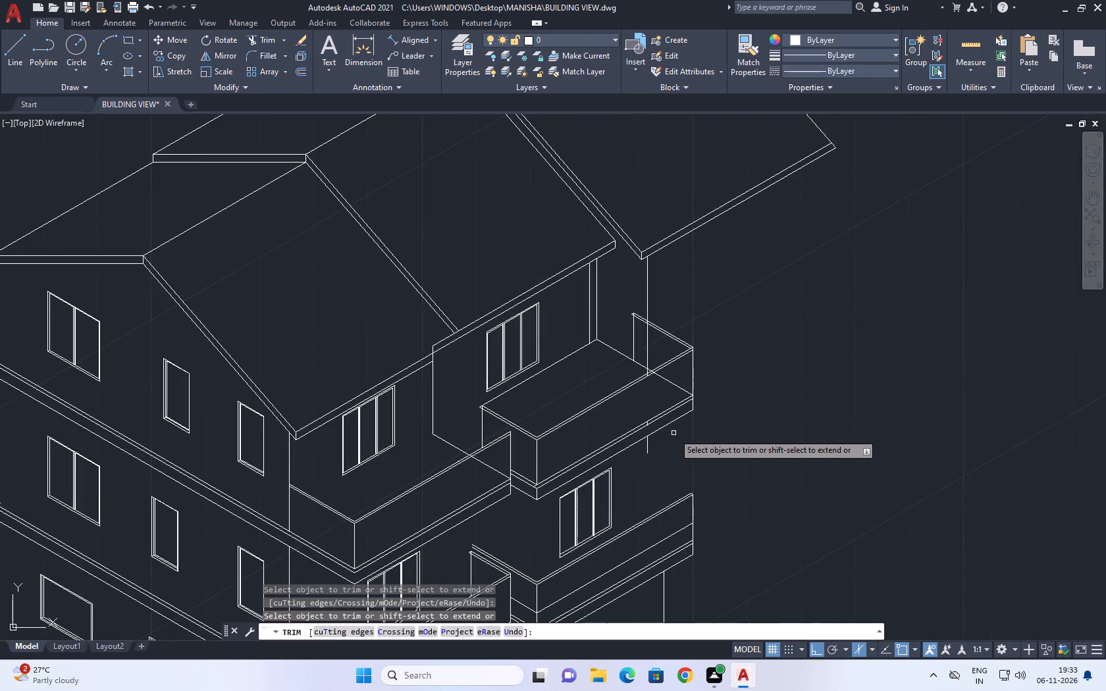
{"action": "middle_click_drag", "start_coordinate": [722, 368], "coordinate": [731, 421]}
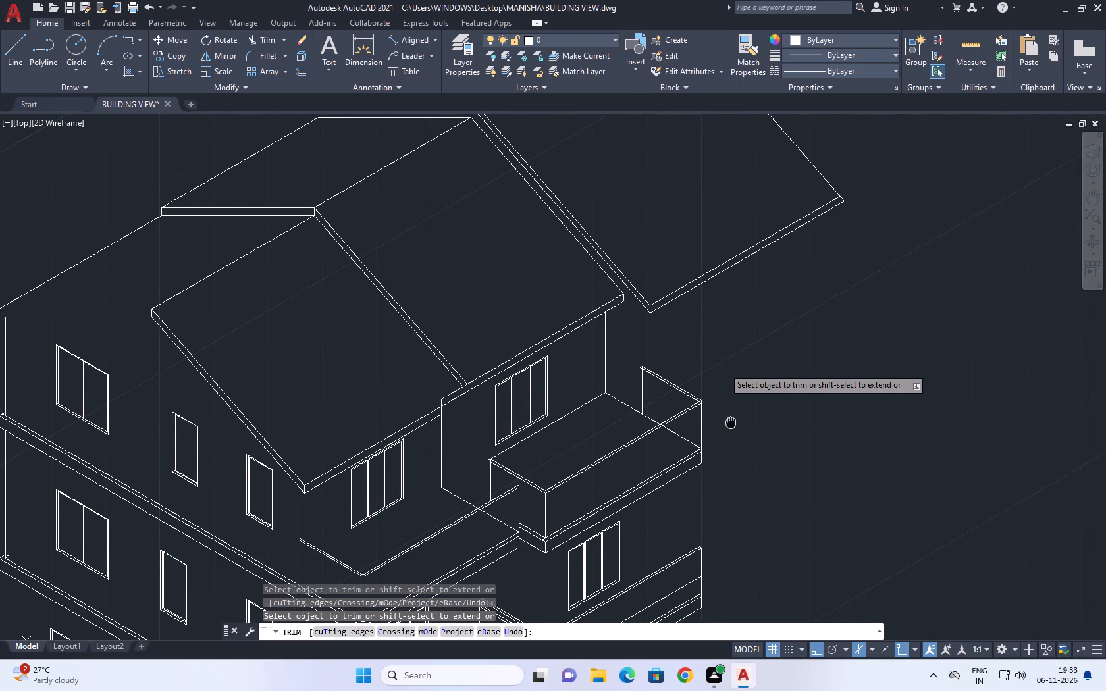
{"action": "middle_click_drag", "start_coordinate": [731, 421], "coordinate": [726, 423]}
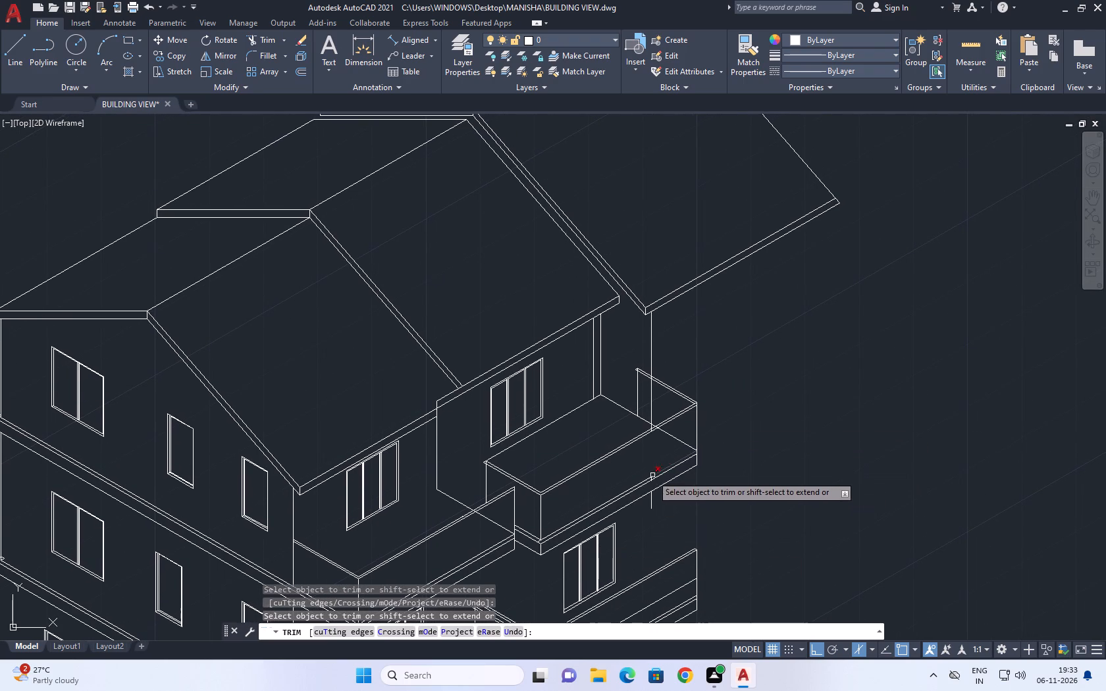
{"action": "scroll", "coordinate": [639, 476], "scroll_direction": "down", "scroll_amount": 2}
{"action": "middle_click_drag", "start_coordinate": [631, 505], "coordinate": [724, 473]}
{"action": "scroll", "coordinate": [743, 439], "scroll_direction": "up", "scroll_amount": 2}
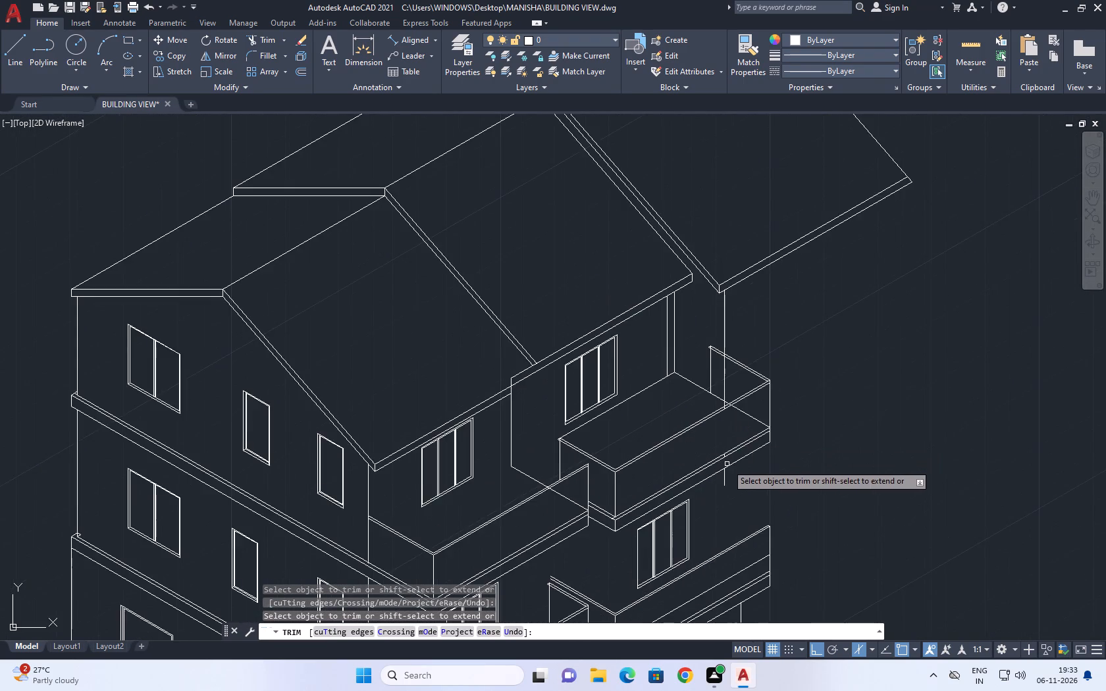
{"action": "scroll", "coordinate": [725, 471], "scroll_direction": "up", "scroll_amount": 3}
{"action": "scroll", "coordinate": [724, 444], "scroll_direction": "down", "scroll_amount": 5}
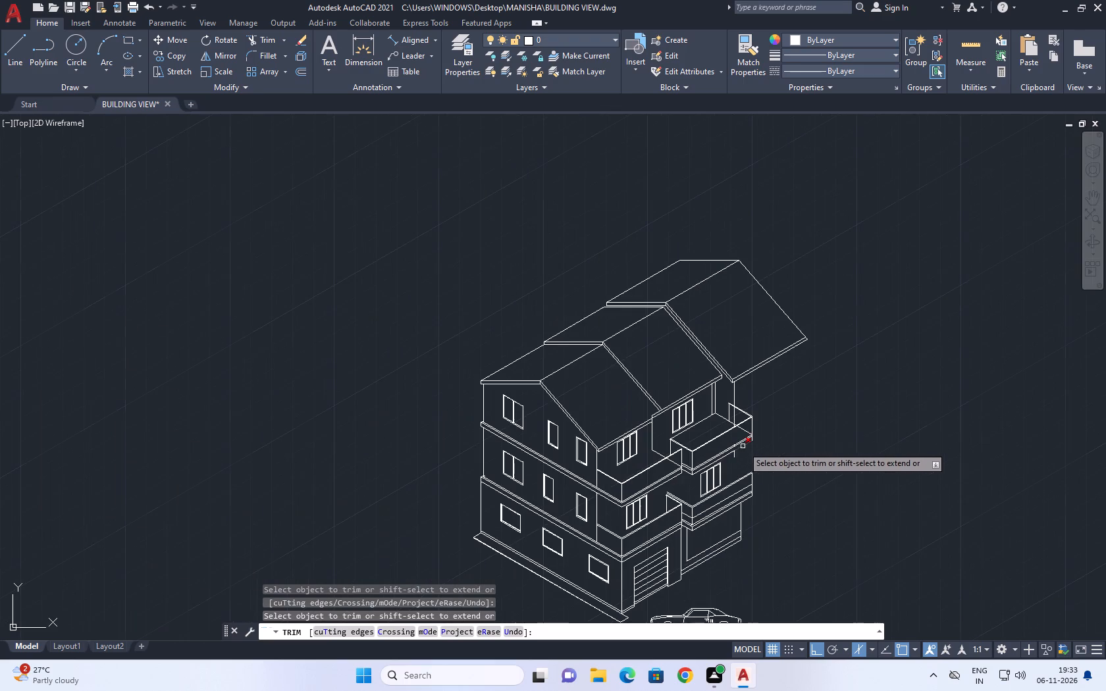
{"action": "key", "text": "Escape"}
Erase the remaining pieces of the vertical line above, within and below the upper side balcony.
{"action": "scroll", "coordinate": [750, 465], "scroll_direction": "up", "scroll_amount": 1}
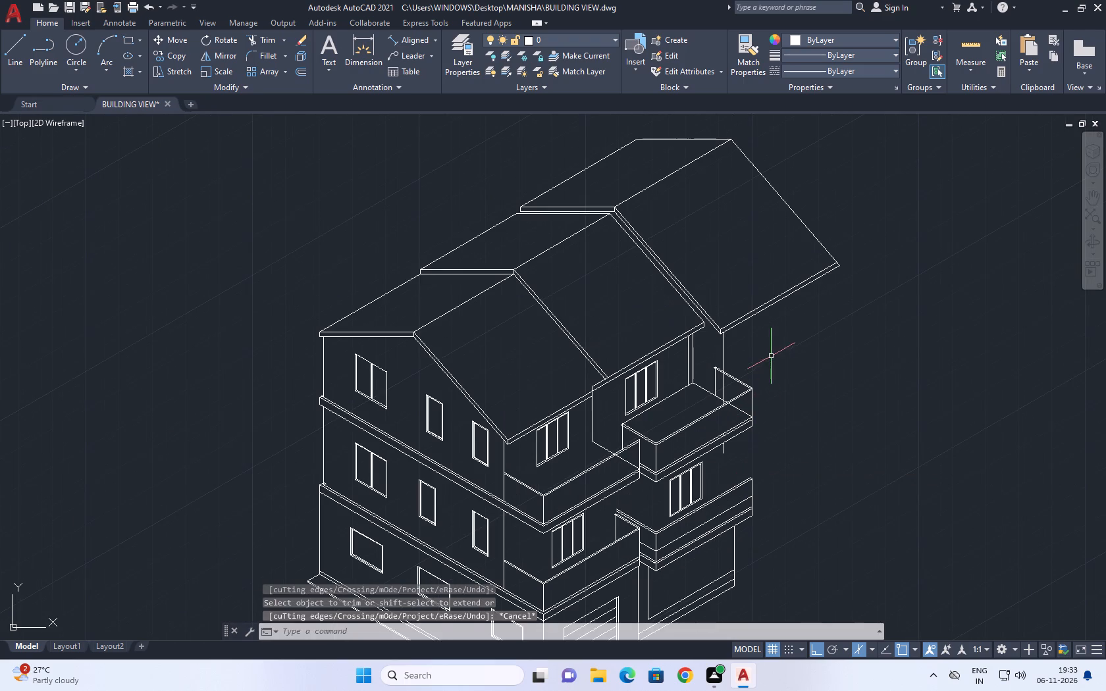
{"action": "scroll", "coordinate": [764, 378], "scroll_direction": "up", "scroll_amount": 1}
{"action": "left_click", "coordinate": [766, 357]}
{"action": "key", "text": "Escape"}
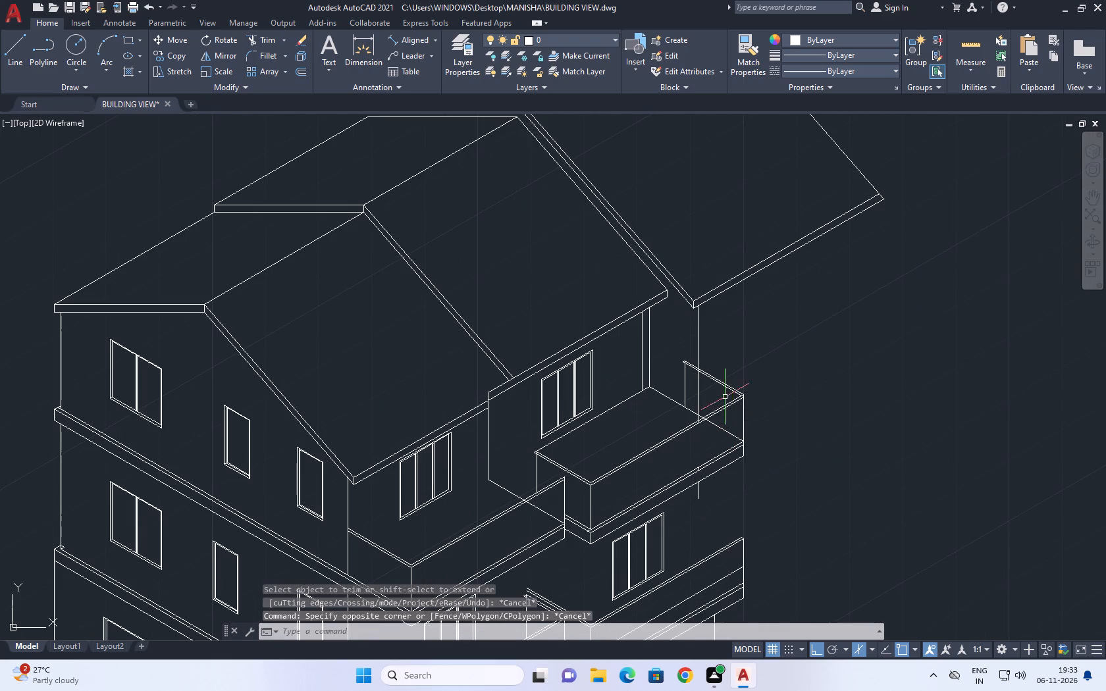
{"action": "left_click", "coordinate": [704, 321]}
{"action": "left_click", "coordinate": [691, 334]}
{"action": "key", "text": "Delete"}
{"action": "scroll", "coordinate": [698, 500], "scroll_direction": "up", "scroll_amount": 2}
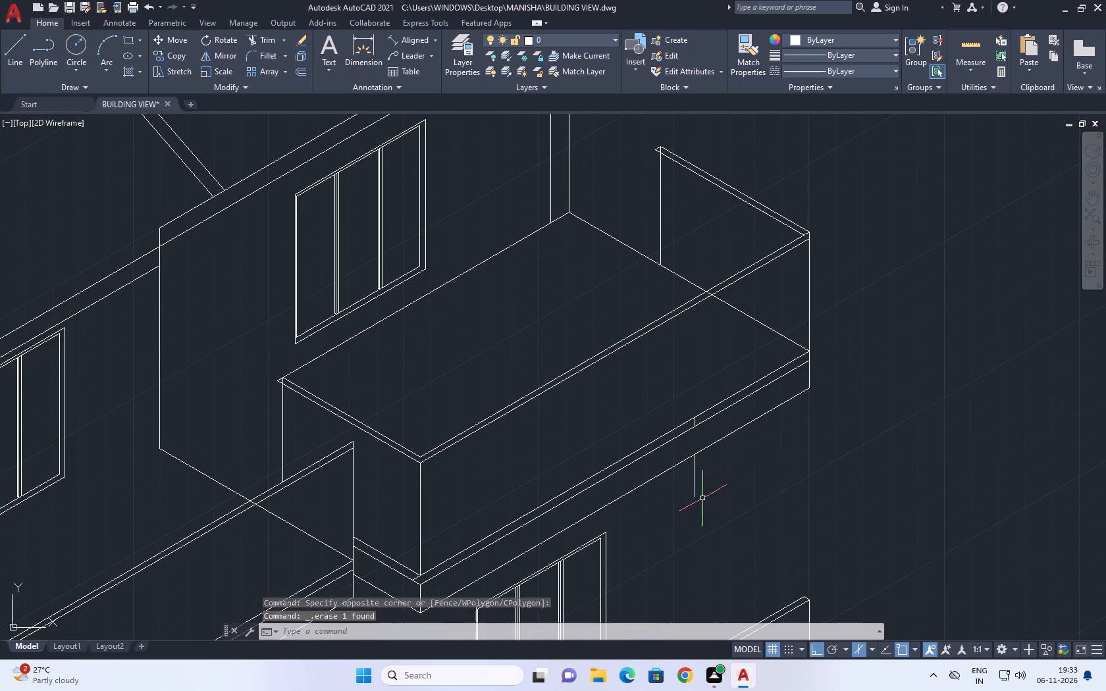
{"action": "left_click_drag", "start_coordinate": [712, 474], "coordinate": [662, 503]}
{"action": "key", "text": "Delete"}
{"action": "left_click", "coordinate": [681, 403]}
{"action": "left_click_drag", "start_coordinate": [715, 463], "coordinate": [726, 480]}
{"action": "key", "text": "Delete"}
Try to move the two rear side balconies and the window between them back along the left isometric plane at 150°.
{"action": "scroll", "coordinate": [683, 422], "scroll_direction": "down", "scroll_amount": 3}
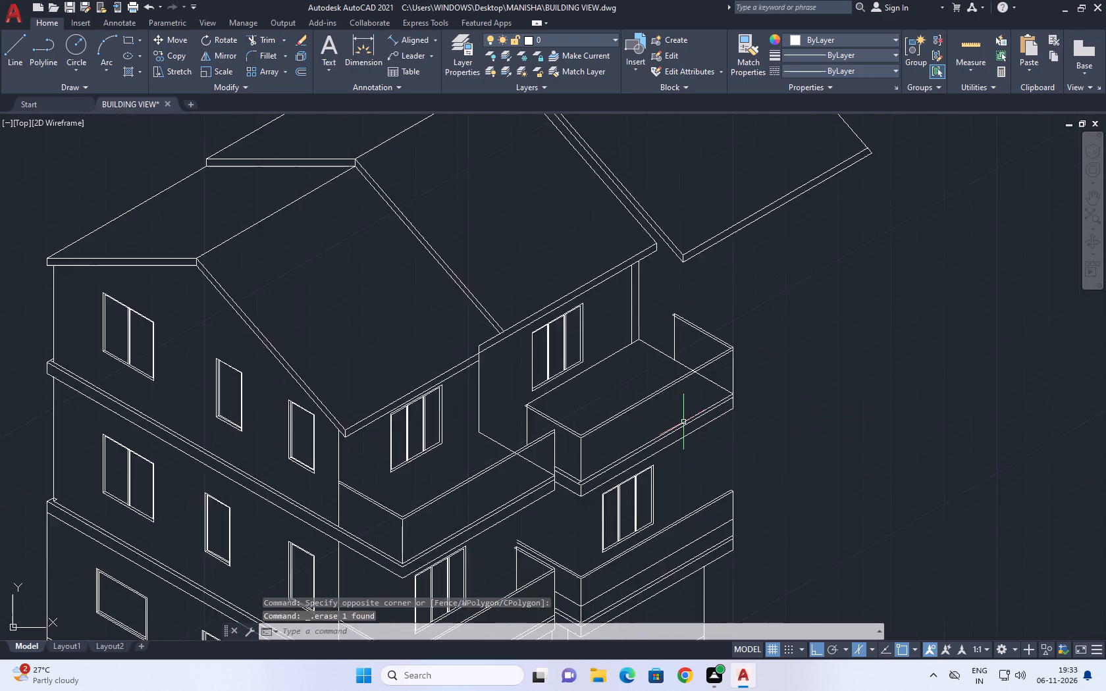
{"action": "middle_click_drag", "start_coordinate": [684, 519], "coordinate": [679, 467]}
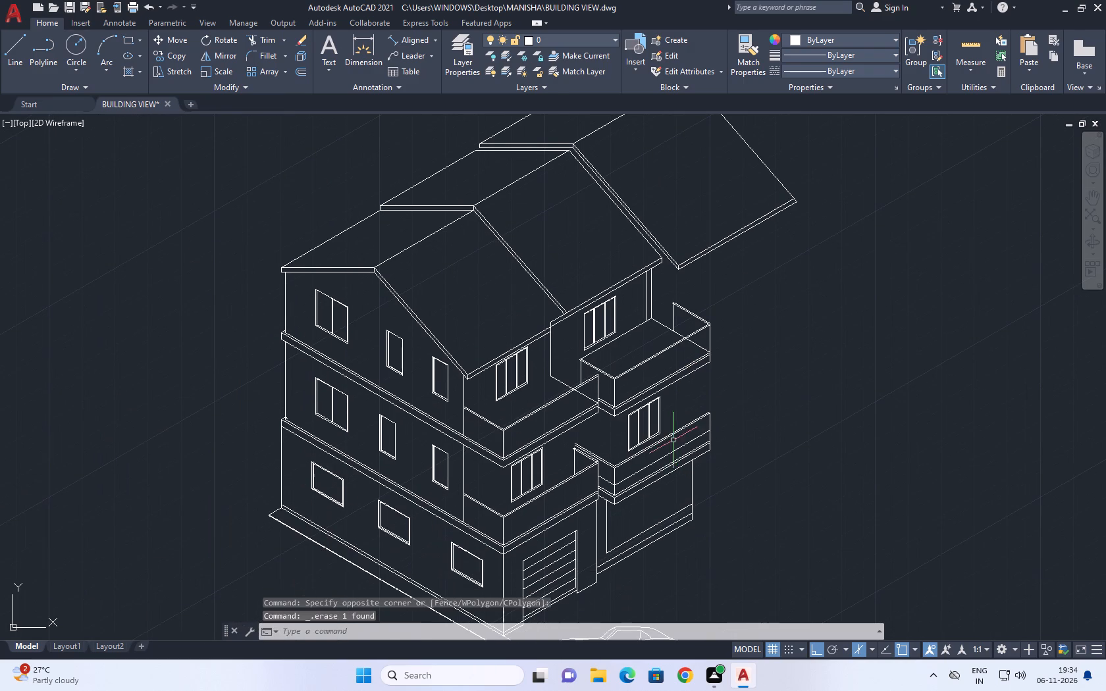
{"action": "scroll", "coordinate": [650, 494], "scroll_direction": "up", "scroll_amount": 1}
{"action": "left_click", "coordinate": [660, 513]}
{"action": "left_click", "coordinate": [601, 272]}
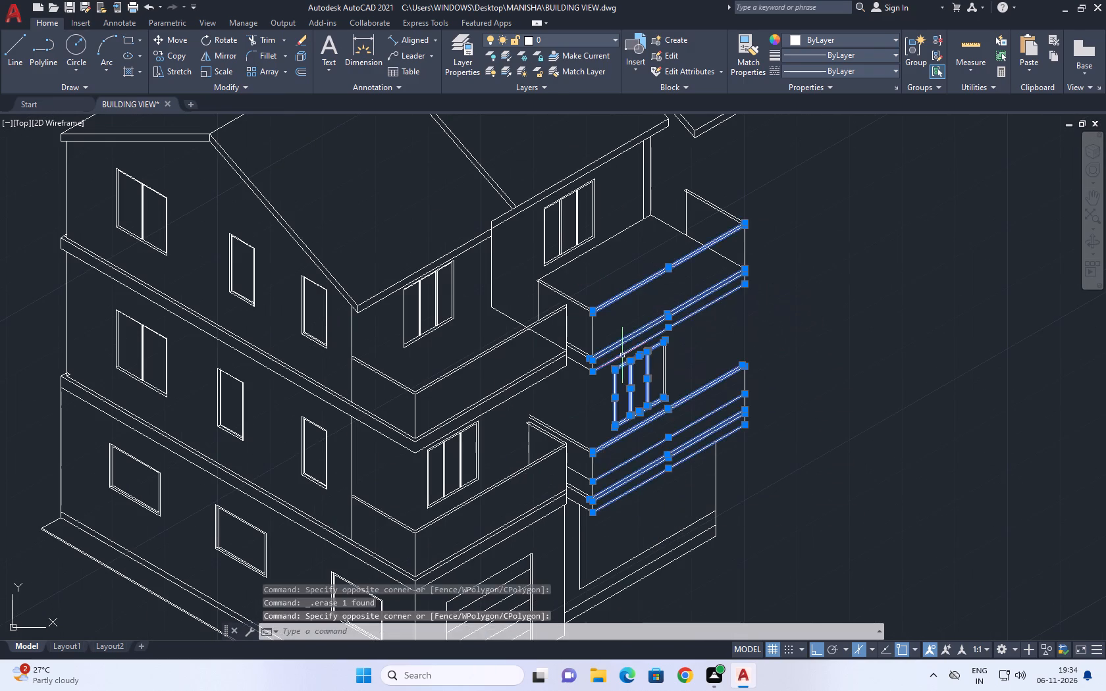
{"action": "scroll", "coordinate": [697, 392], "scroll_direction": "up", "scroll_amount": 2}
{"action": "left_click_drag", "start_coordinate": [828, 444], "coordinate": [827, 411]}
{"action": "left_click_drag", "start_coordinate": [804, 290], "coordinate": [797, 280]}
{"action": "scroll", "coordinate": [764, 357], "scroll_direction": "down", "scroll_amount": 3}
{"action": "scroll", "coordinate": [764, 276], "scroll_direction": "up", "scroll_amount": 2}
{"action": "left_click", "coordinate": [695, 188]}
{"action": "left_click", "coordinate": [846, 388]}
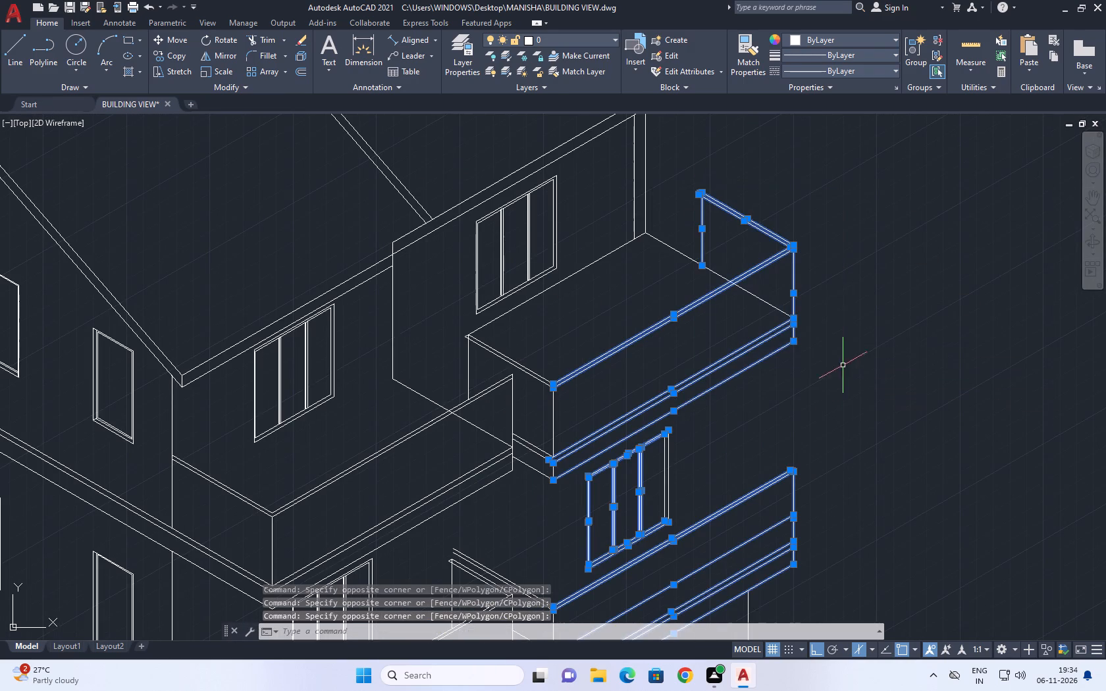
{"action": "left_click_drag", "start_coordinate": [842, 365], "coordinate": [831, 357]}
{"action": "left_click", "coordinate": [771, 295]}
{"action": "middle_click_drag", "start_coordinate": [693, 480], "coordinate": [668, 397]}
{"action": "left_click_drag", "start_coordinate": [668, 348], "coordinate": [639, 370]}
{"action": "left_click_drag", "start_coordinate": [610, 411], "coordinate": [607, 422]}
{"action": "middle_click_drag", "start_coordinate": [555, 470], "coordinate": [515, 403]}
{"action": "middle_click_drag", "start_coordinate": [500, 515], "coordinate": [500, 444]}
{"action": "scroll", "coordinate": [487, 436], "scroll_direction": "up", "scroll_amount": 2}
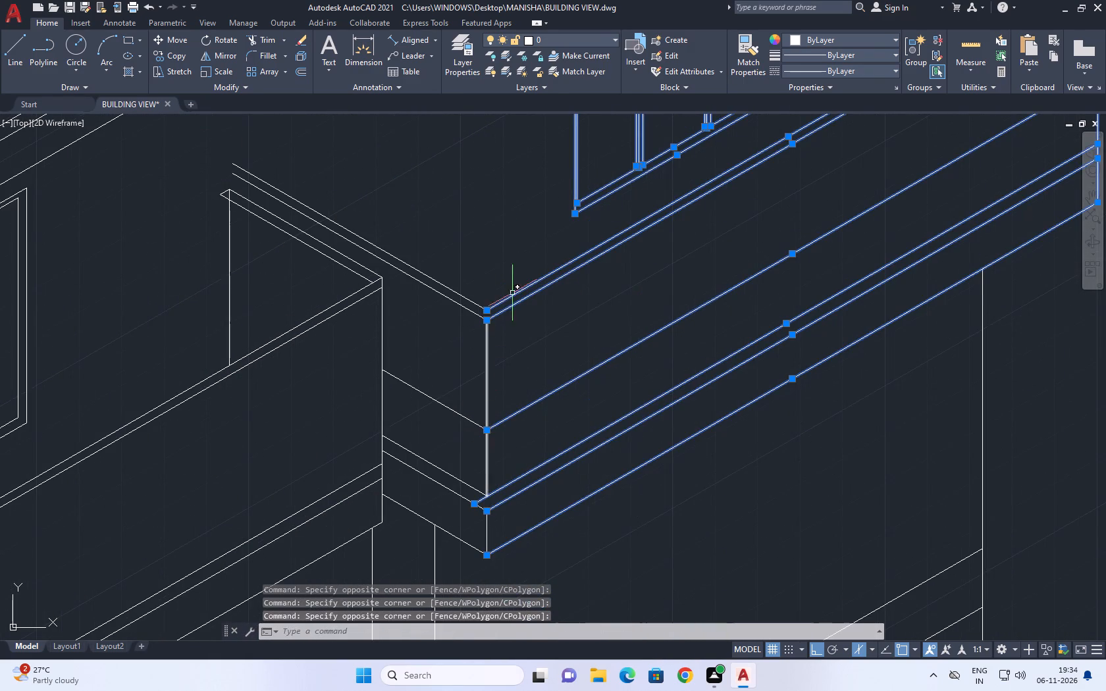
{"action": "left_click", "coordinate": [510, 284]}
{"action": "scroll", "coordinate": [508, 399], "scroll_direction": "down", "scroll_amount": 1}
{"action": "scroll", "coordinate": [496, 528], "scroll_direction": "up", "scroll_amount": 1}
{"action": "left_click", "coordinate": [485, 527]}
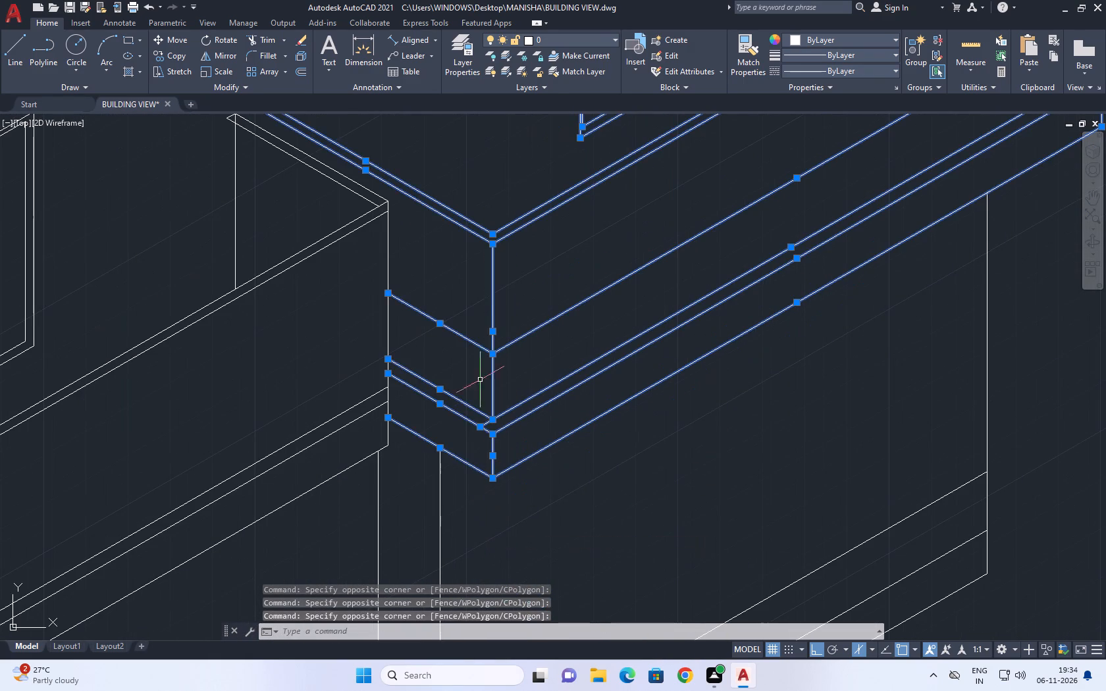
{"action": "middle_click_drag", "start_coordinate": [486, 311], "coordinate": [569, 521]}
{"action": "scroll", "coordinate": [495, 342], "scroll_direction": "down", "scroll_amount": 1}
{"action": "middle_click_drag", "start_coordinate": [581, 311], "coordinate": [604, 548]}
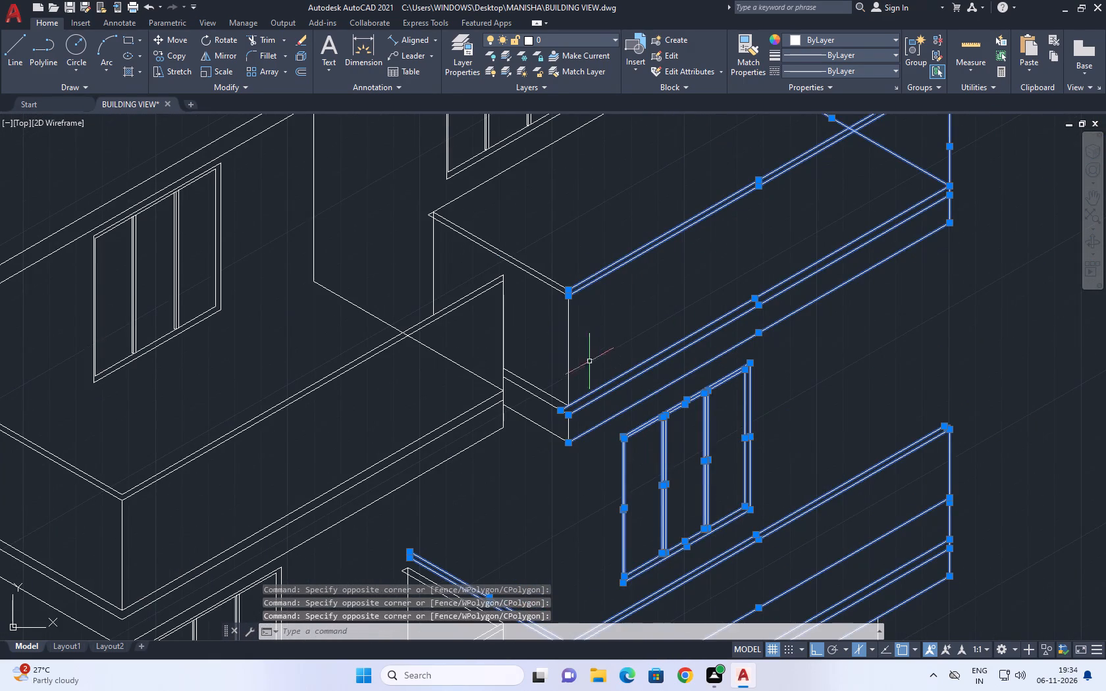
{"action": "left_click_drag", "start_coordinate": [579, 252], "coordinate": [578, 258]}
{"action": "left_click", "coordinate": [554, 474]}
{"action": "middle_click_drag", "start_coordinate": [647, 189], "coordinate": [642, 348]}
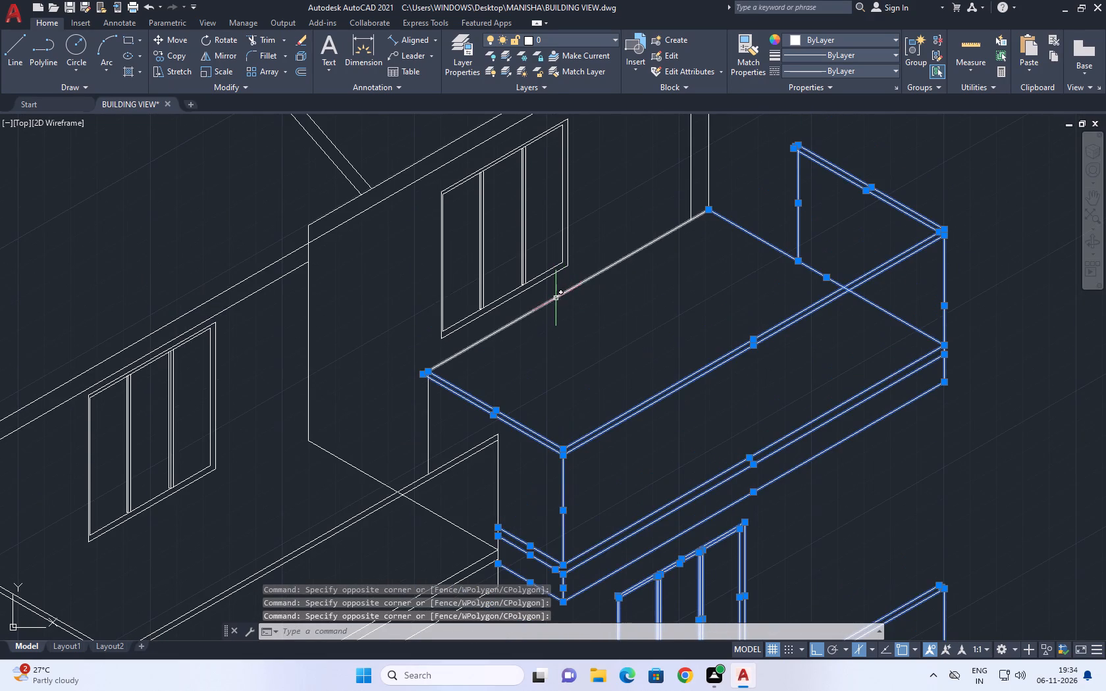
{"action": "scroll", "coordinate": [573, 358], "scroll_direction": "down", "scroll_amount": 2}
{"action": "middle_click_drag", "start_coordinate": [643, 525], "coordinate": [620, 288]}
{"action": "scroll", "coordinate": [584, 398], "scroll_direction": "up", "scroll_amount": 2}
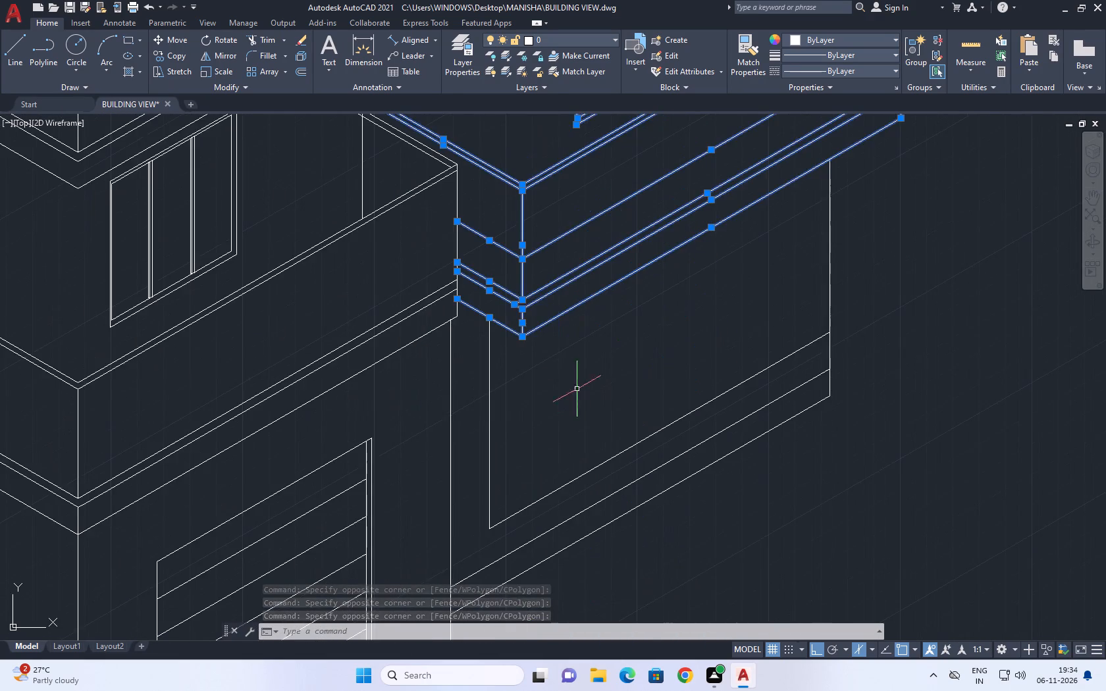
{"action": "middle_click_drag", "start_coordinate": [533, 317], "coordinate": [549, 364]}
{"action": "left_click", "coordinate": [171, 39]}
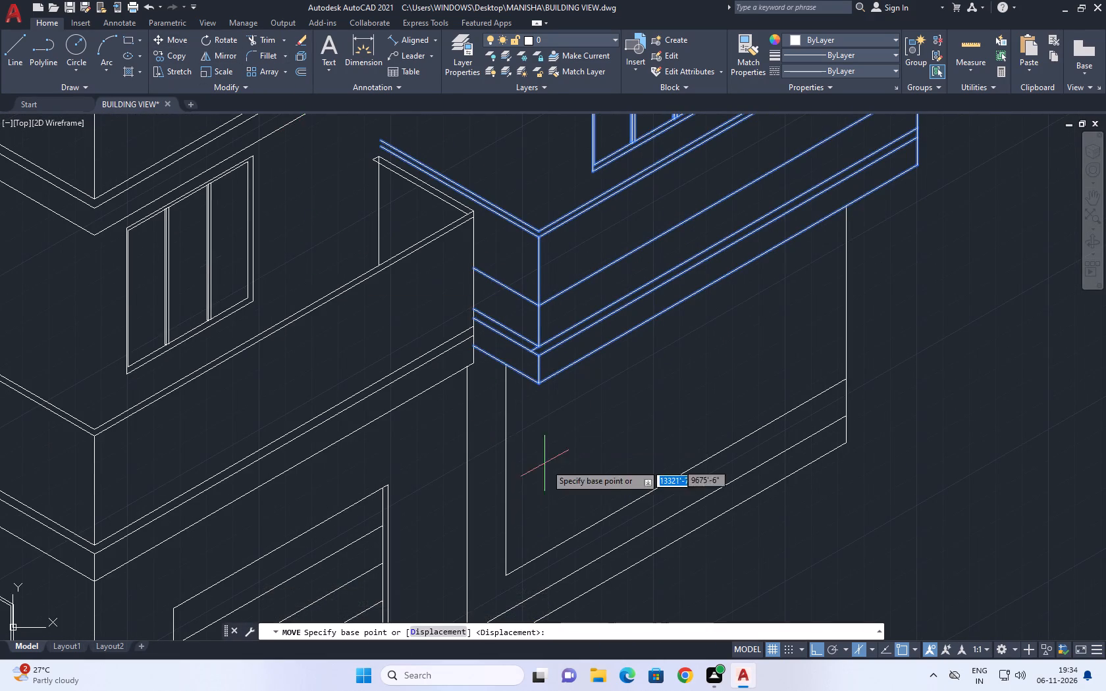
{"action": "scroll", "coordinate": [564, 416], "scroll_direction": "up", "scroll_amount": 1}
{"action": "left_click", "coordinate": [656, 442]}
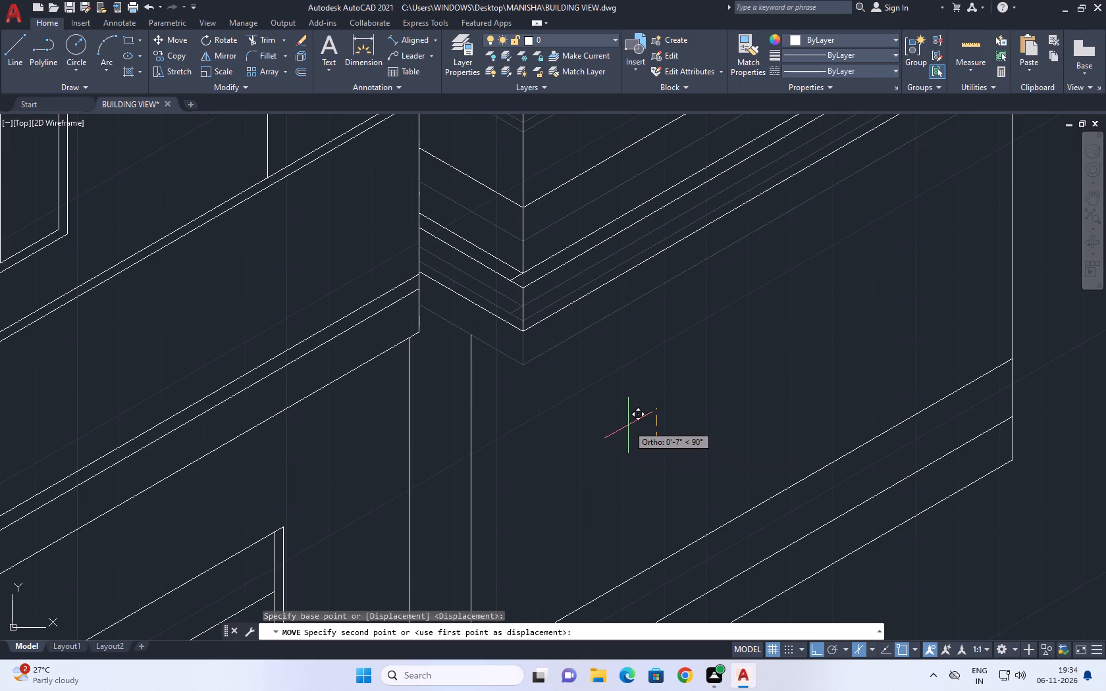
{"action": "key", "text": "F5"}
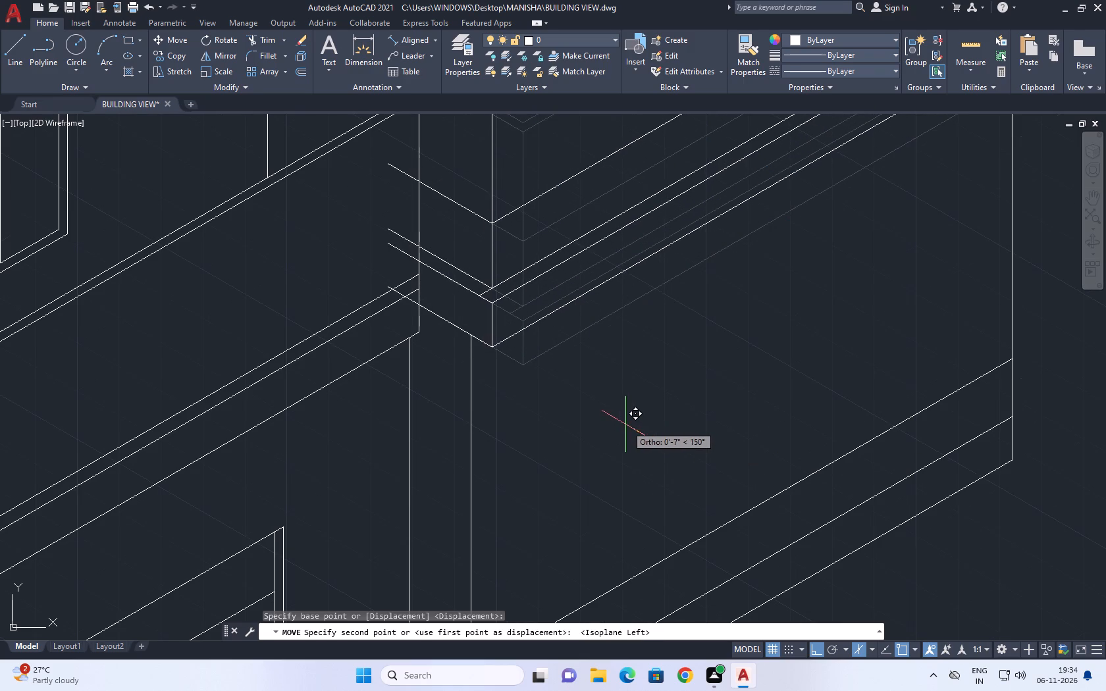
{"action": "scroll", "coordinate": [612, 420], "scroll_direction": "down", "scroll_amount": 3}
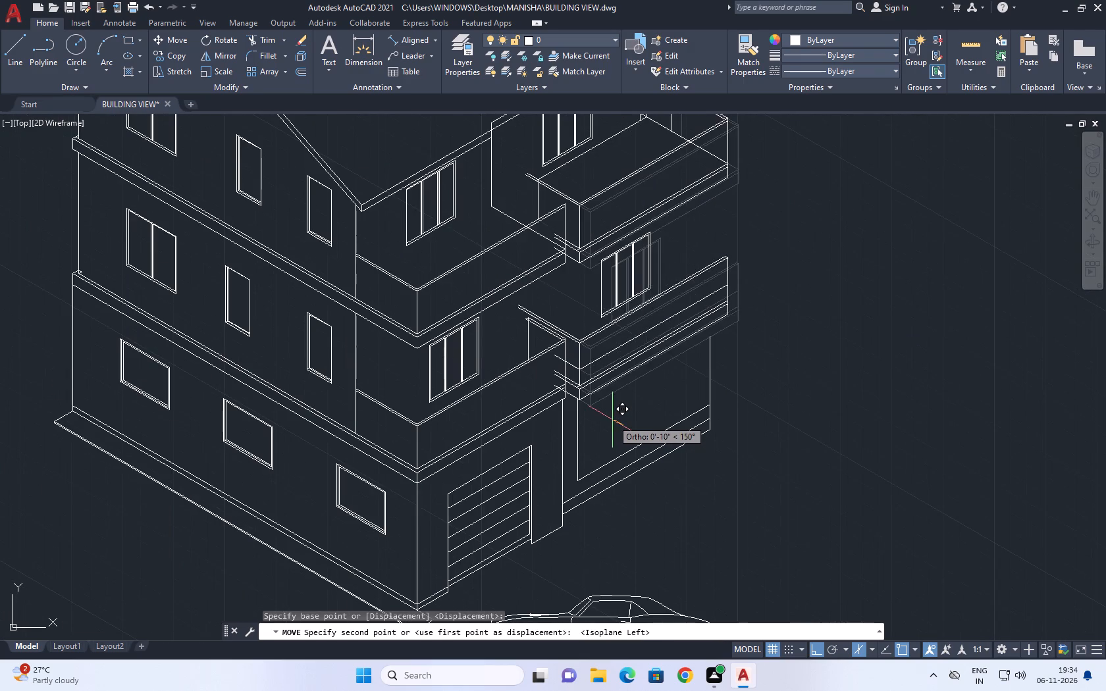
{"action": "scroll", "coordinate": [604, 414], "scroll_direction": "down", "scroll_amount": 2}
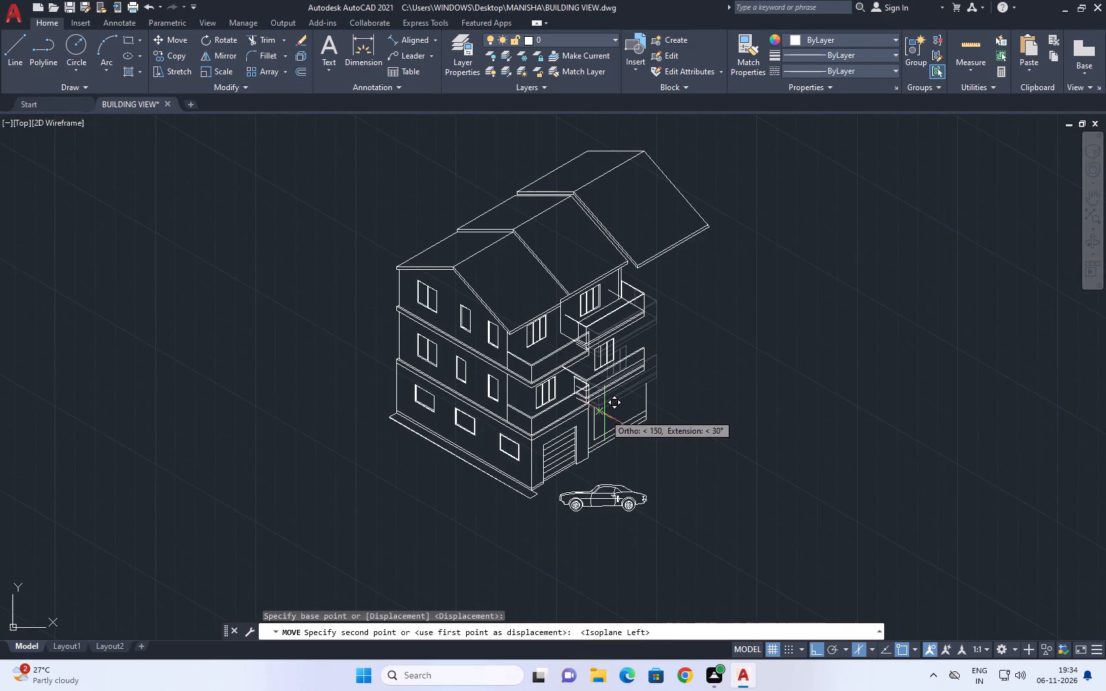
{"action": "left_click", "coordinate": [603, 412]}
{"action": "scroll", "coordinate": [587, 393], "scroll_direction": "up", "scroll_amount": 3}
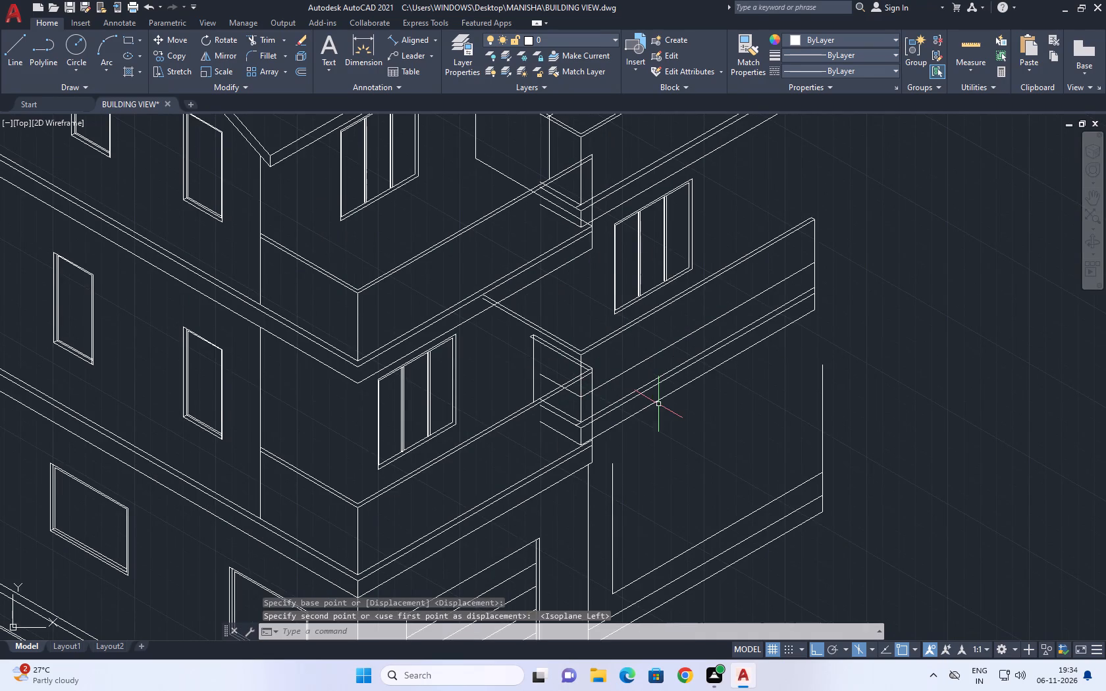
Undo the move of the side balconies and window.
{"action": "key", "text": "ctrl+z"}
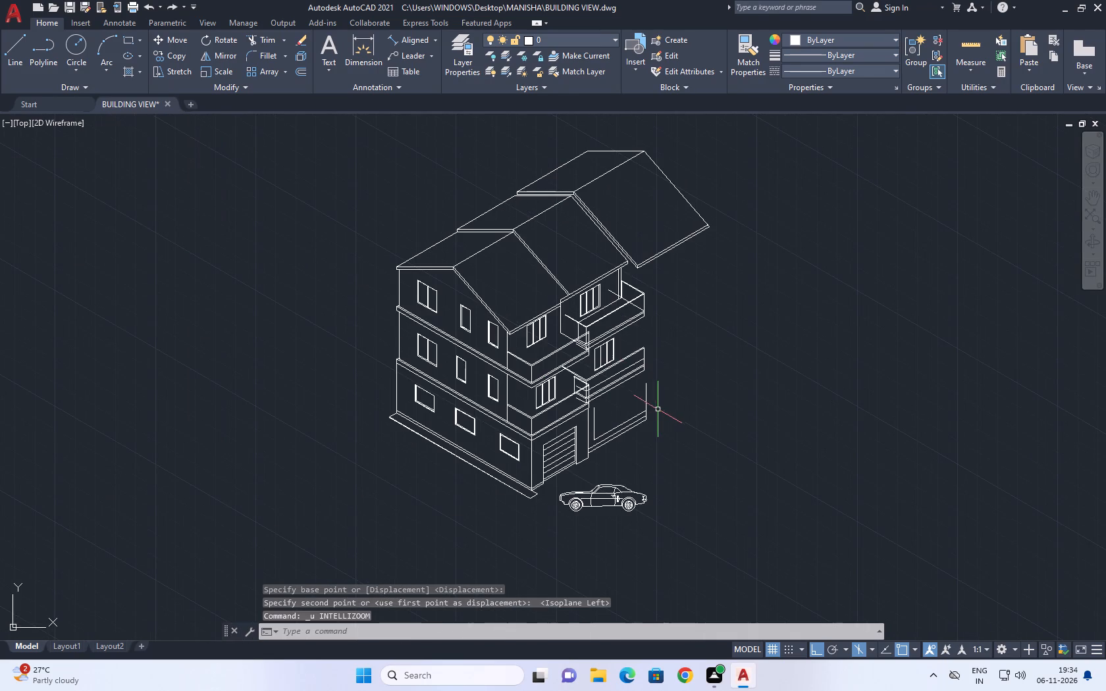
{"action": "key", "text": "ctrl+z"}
Combine the lines of both rear side balconies, their floor bands and the window between them into a block named "stairs".
{"action": "scroll", "coordinate": [633, 394], "scroll_direction": "up", "scroll_amount": 1, "text": "ctrl"}
{"action": "scroll", "coordinate": [633, 394], "scroll_direction": "down", "scroll_amount": 2}
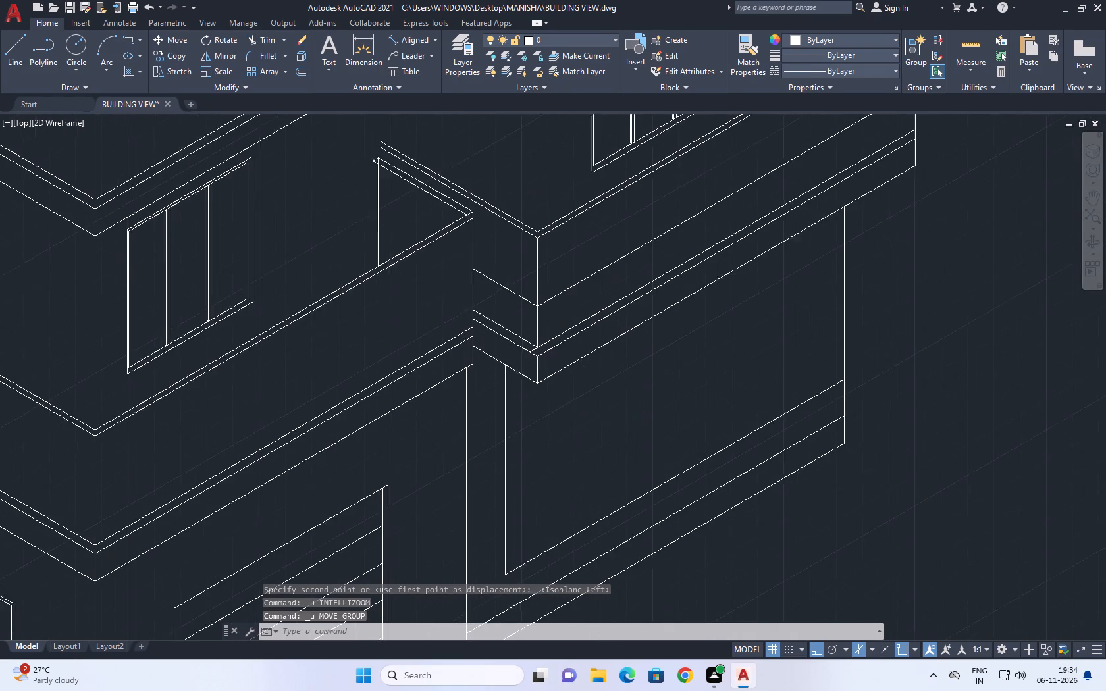
{"action": "middle_click_drag", "start_coordinate": [648, 336], "coordinate": [637, 421]}
{"action": "left_click_drag", "start_coordinate": [648, 467], "coordinate": [641, 407]}
{"action": "left_click", "coordinate": [596, 186]}
{"action": "middle_click_drag", "start_coordinate": [611, 255], "coordinate": [611, 250]}
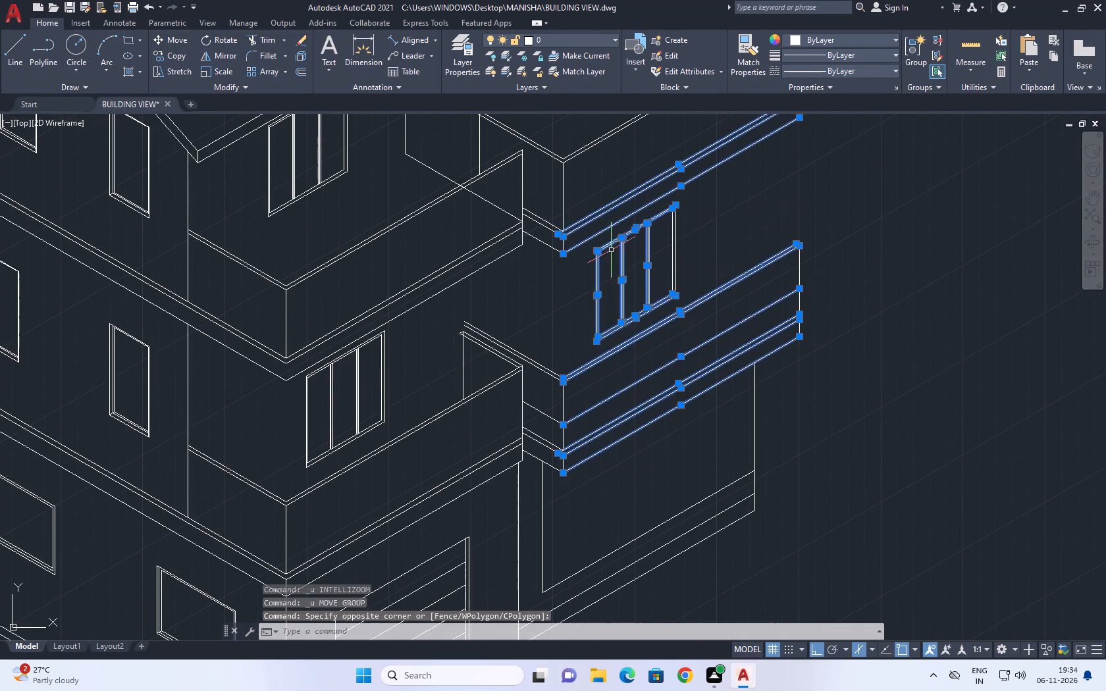
{"action": "middle_click_drag", "start_coordinate": [611, 250], "coordinate": [617, 403]}
{"action": "left_click", "coordinate": [817, 181]}
{"action": "left_click_drag", "start_coordinate": [720, 306], "coordinate": [714, 334]}
{"action": "scroll", "coordinate": [685, 433], "scroll_direction": "up", "scroll_amount": 2}
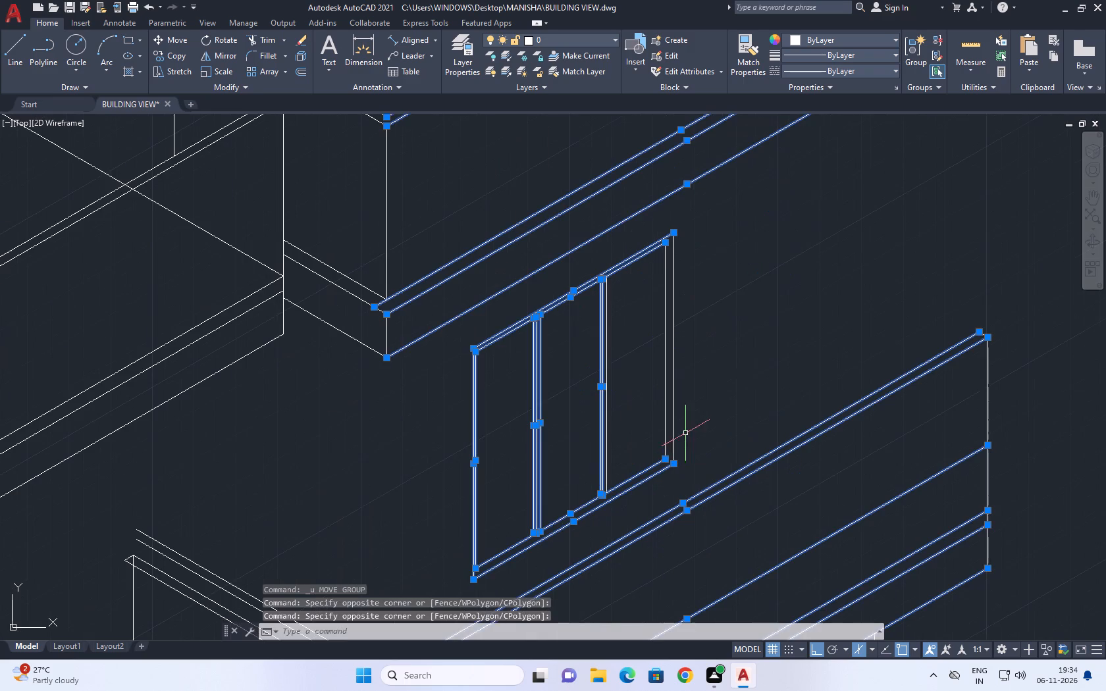
{"action": "left_click_drag", "start_coordinate": [762, 249], "coordinate": [747, 249]}
{"action": "left_click_drag", "start_coordinate": [649, 397], "coordinate": [645, 417]}
{"action": "middle_click_drag", "start_coordinate": [744, 369], "coordinate": [545, 295]}
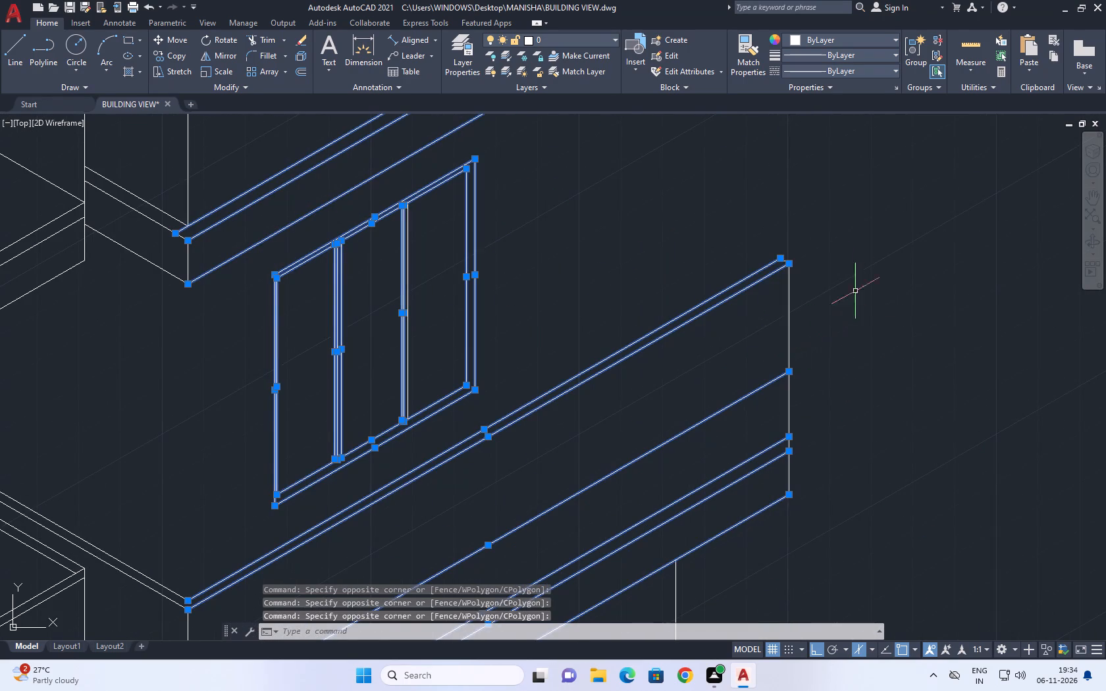
{"action": "left_click_drag", "start_coordinate": [833, 225], "coordinate": [829, 217]}
{"action": "left_click_drag", "start_coordinate": [816, 532], "coordinate": [785, 546]}
{"action": "left_click", "coordinate": [793, 224]}
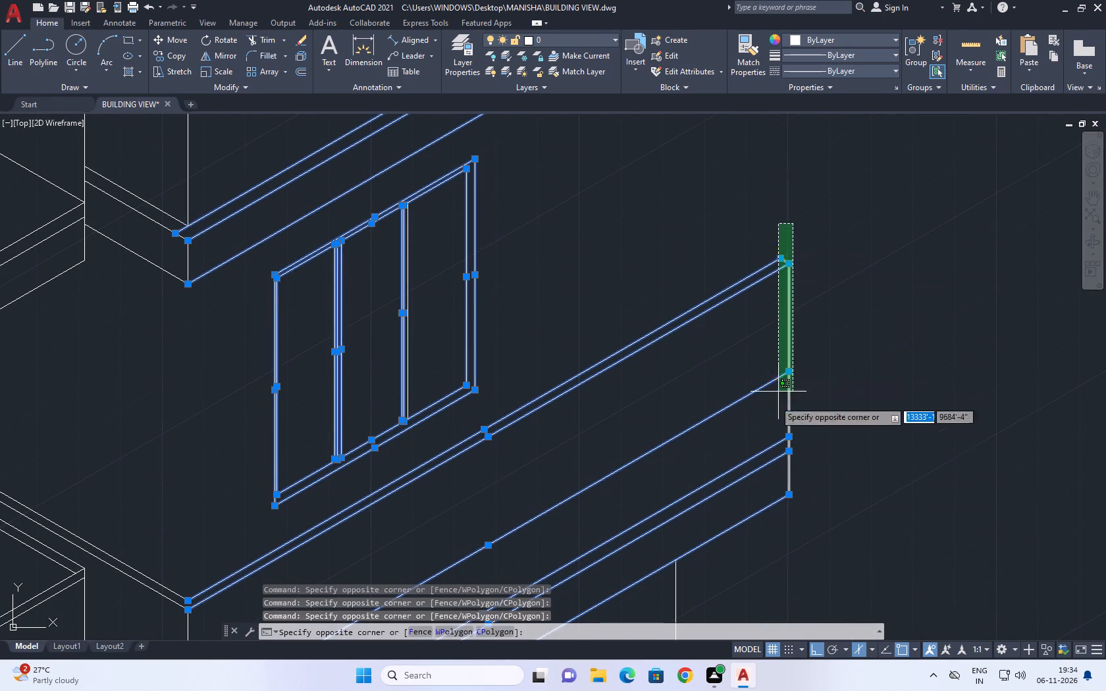
{"action": "left_click_drag", "start_coordinate": [772, 526], "coordinate": [774, 537]}
{"action": "scroll", "coordinate": [735, 399], "scroll_direction": "down", "scroll_amount": 3}
{"action": "scroll", "coordinate": [594, 498], "scroll_direction": "up", "scroll_amount": 2}
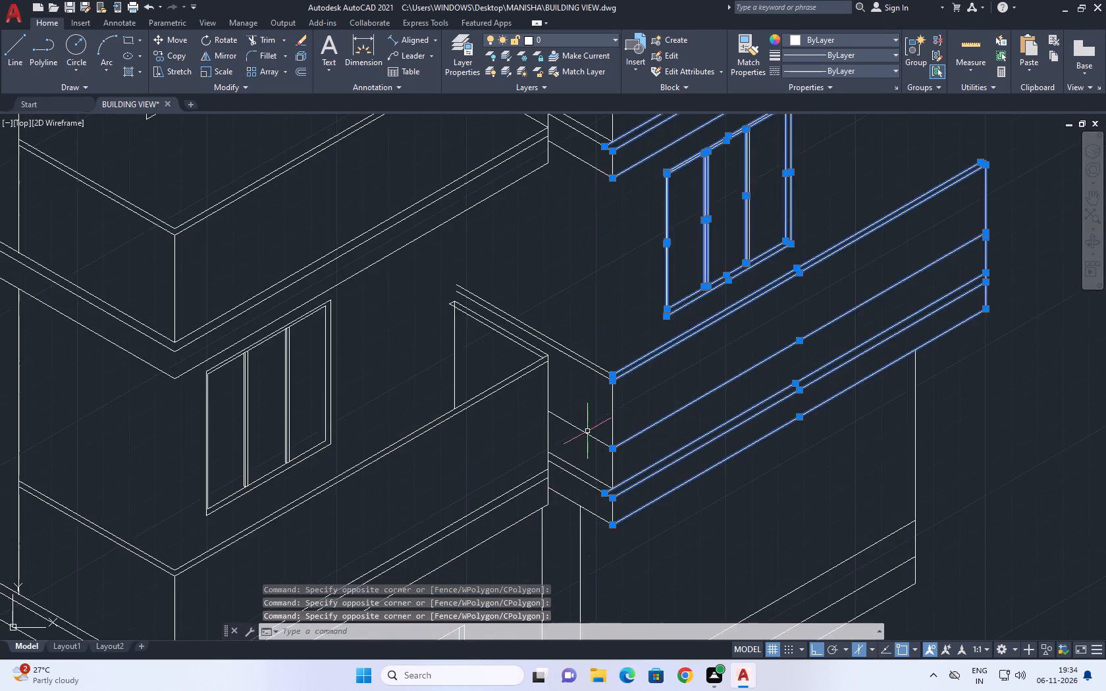
{"action": "scroll", "coordinate": [606, 403], "scroll_direction": "up", "scroll_amount": 1}
{"action": "left_click_drag", "start_coordinate": [637, 290], "coordinate": [636, 297]}
{"action": "scroll", "coordinate": [609, 437], "scroll_direction": "down", "scroll_amount": 3}
{"action": "left_click", "coordinate": [608, 530]}
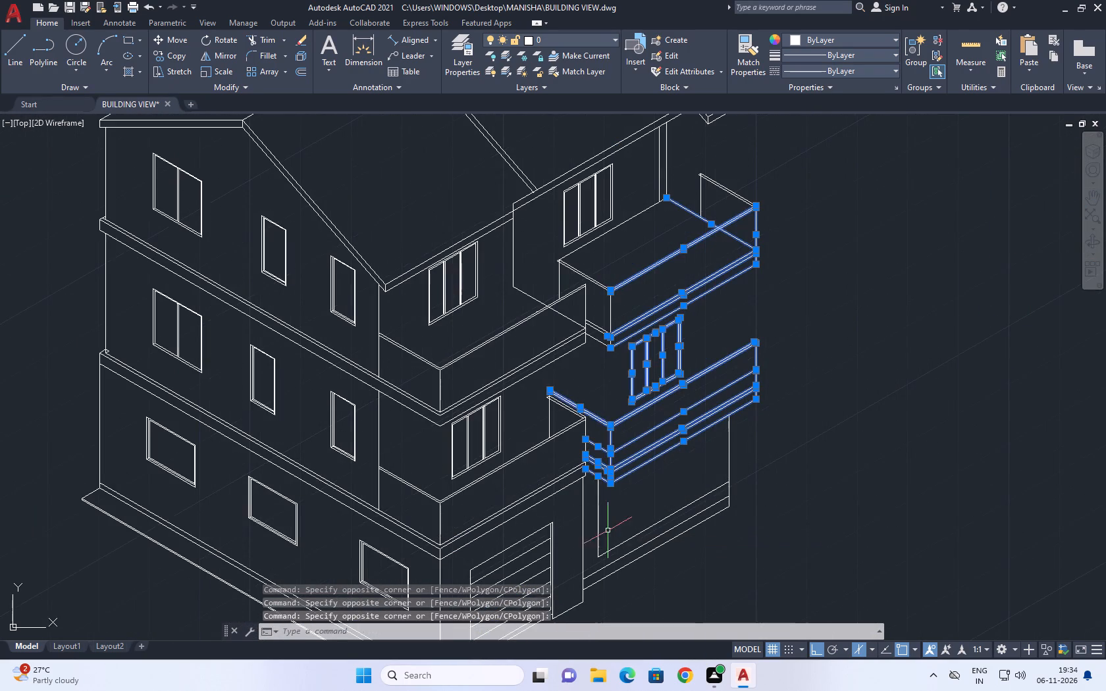
{"action": "scroll", "coordinate": [606, 420], "scroll_direction": "up", "scroll_amount": 3}
{"action": "middle_click_drag", "start_coordinate": [600, 340], "coordinate": [635, 455]}
{"action": "scroll", "coordinate": [617, 384], "scroll_direction": "up", "scroll_amount": 1}
{"action": "scroll", "coordinate": [649, 388], "scroll_direction": "down", "scroll_amount": 3}
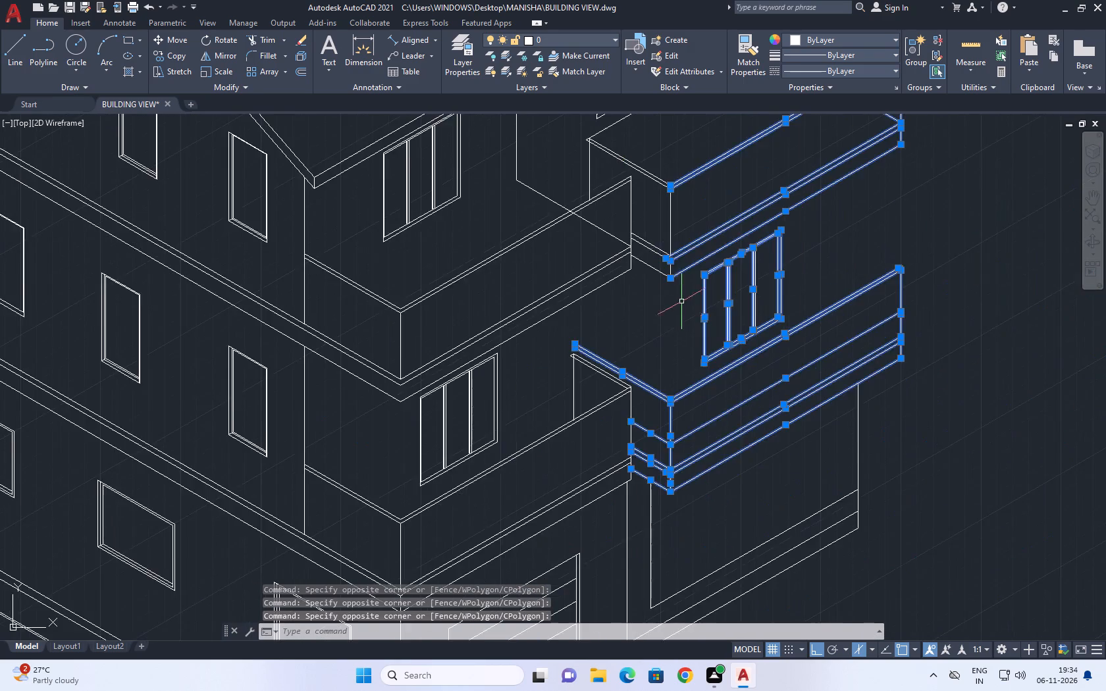
{"action": "middle_click_drag", "start_coordinate": [677, 277], "coordinate": [674, 364]}
{"action": "scroll", "coordinate": [770, 346], "scroll_direction": "up", "scroll_amount": 3}
{"action": "left_click", "coordinate": [853, 280]}
{"action": "left_click_drag", "start_coordinate": [673, 464], "coordinate": [658, 514]}
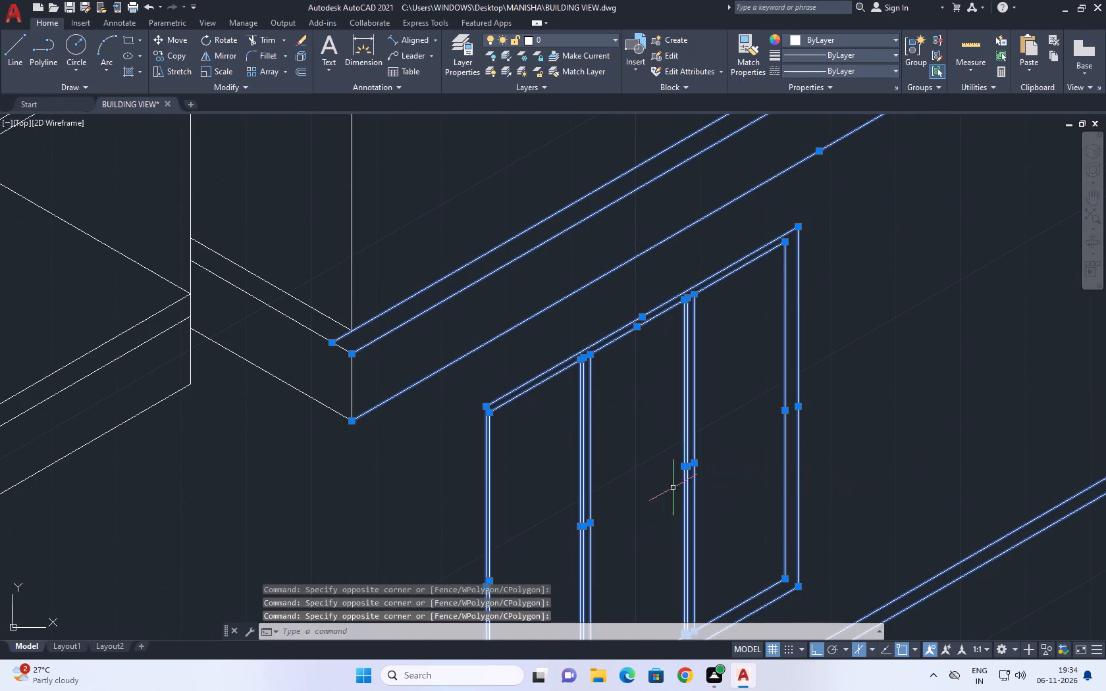
{"action": "scroll", "coordinate": [696, 452], "scroll_direction": "down", "scroll_amount": 3}
{"action": "scroll", "coordinate": [708, 535], "scroll_direction": "up", "scroll_amount": 6}
{"action": "scroll", "coordinate": [671, 392], "scroll_direction": "down", "scroll_amount": 4}
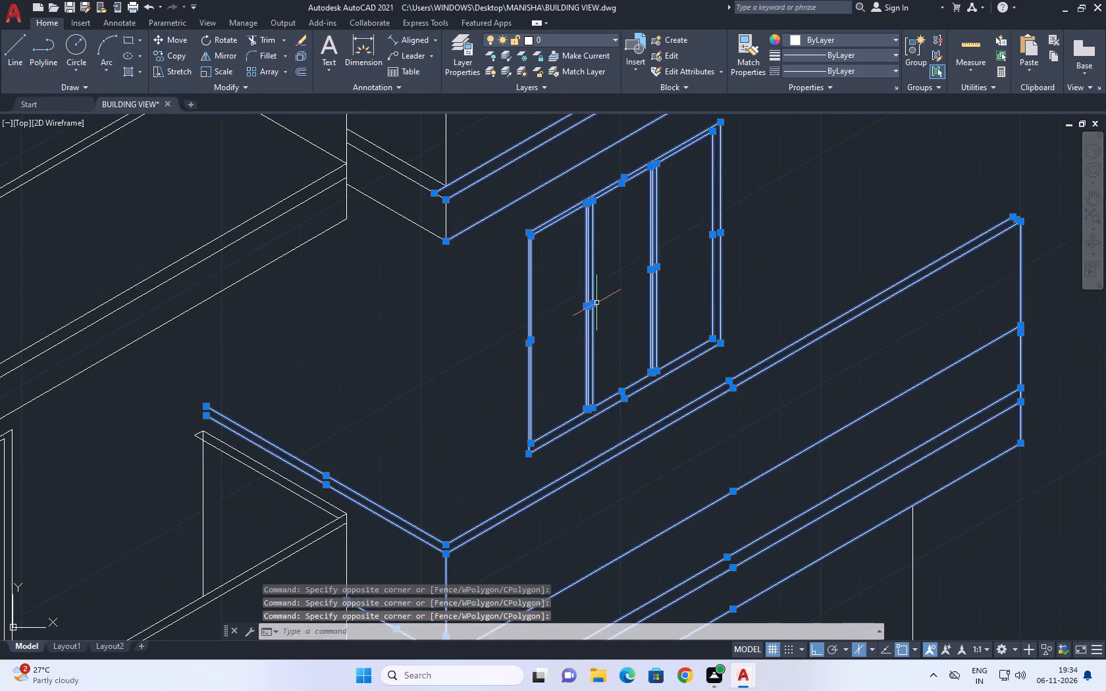
{"action": "middle_click_drag", "start_coordinate": [596, 313], "coordinate": [643, 519]}
{"action": "middle_click_drag", "start_coordinate": [535, 344], "coordinate": [561, 451]}
{"action": "left_click", "coordinate": [540, 277]}
{"action": "scroll", "coordinate": [529, 442], "scroll_direction": "down", "scroll_amount": 1}
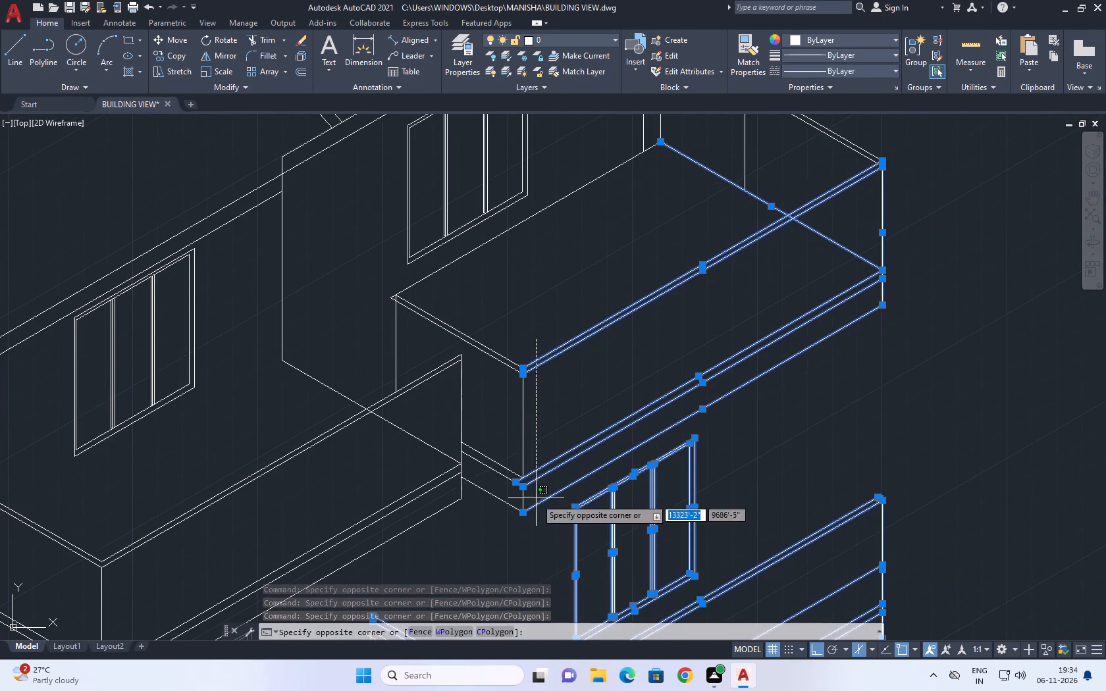
{"action": "left_click", "coordinate": [517, 550]}
{"action": "middle_click_drag", "start_coordinate": [542, 317], "coordinate": [603, 491]}
{"action": "left_click", "coordinate": [562, 397]}
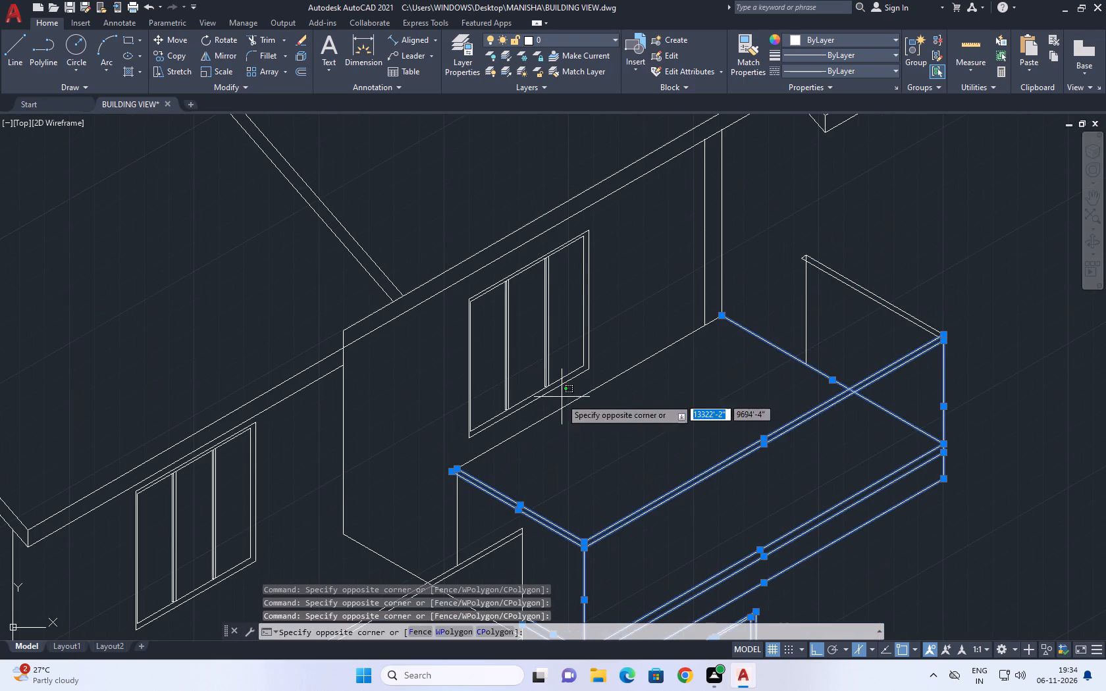
{"action": "left_click_drag", "start_coordinate": [552, 441], "coordinate": [551, 449]}
{"action": "left_click", "coordinate": [882, 277]}
{"action": "left_click", "coordinate": [786, 306]}
{"action": "scroll", "coordinate": [819, 253], "scroll_direction": "up", "scroll_amount": 2}
{"action": "left_click", "coordinate": [732, 242]}
{"action": "left_click_drag", "start_coordinate": [820, 313], "coordinate": [839, 347]}
{"action": "scroll", "coordinate": [829, 347], "scroll_direction": "down", "scroll_amount": 4}
{"action": "scroll", "coordinate": [724, 468], "scroll_direction": "up", "scroll_amount": 3}
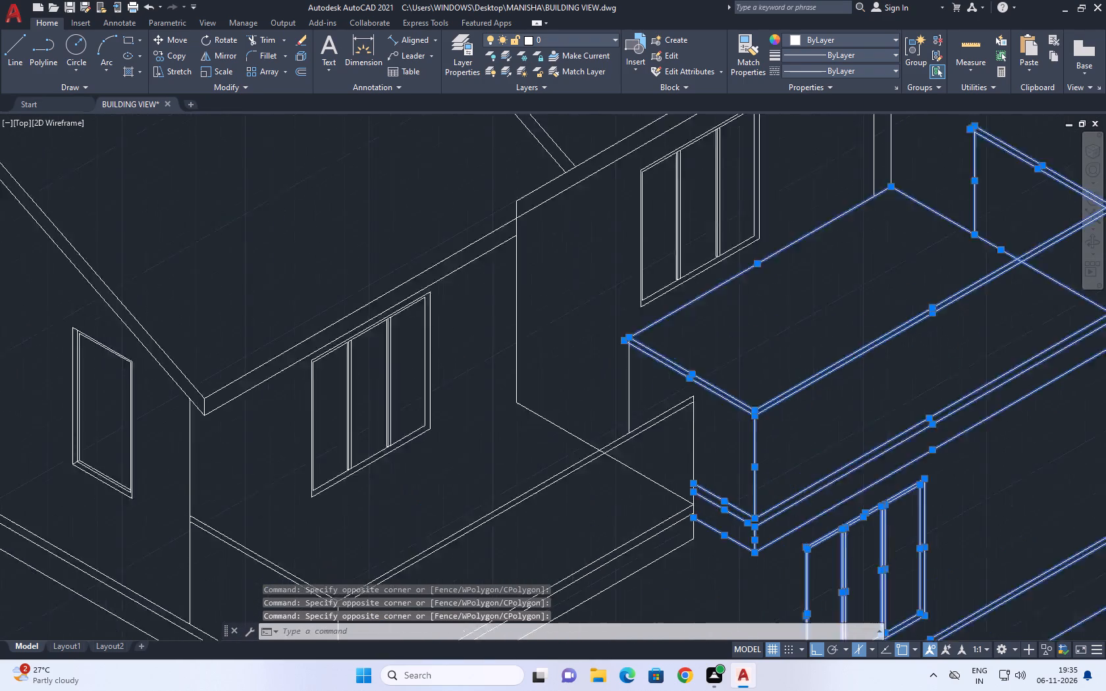
{"action": "middle_click_drag", "start_coordinate": [715, 507], "coordinate": [677, 312]}
{"action": "scroll", "coordinate": [715, 503], "scroll_direction": "up", "scroll_amount": 1}
{"action": "scroll", "coordinate": [677, 311], "scroll_direction": "down", "scroll_amount": 3}
{"action": "scroll", "coordinate": [623, 235], "scroll_direction": "up", "scroll_amount": 3}
{"action": "left_click", "coordinate": [627, 228]}
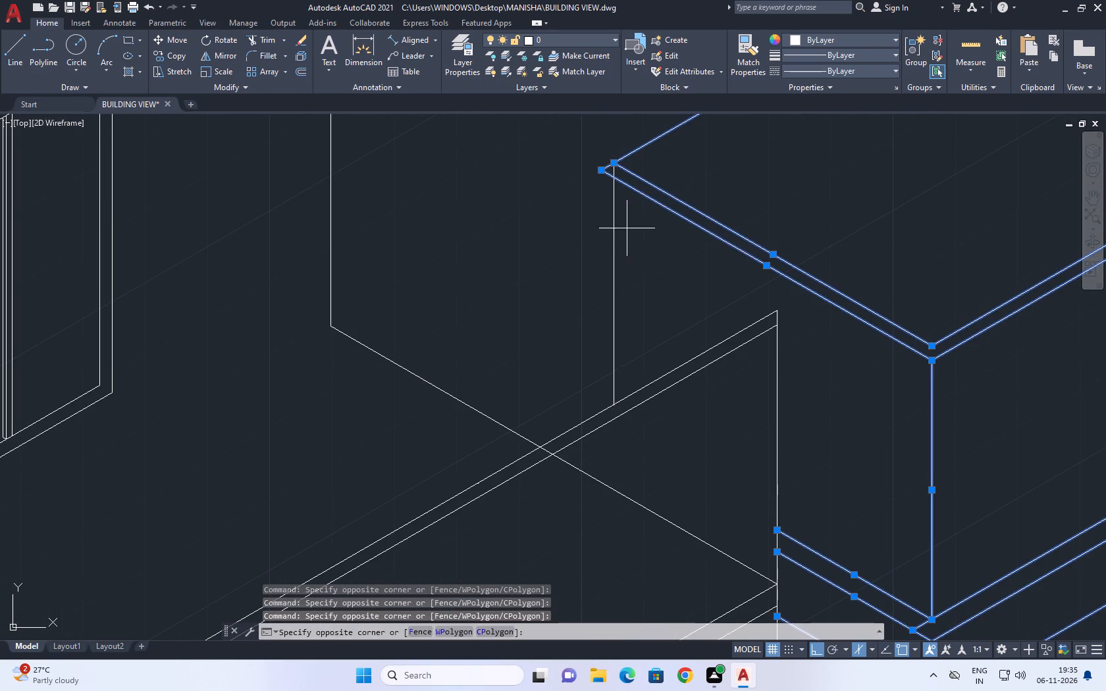
{"action": "left_click_drag", "start_coordinate": [601, 222], "coordinate": [583, 223]}
{"action": "middle_click_drag", "start_coordinate": [619, 223], "coordinate": [658, 367]}
{"action": "left_click_drag", "start_coordinate": [612, 282], "coordinate": [625, 295]}
{"action": "left_click", "coordinate": [724, 382]}
{"action": "scroll", "coordinate": [702, 351], "scroll_direction": "down", "scroll_amount": 3}
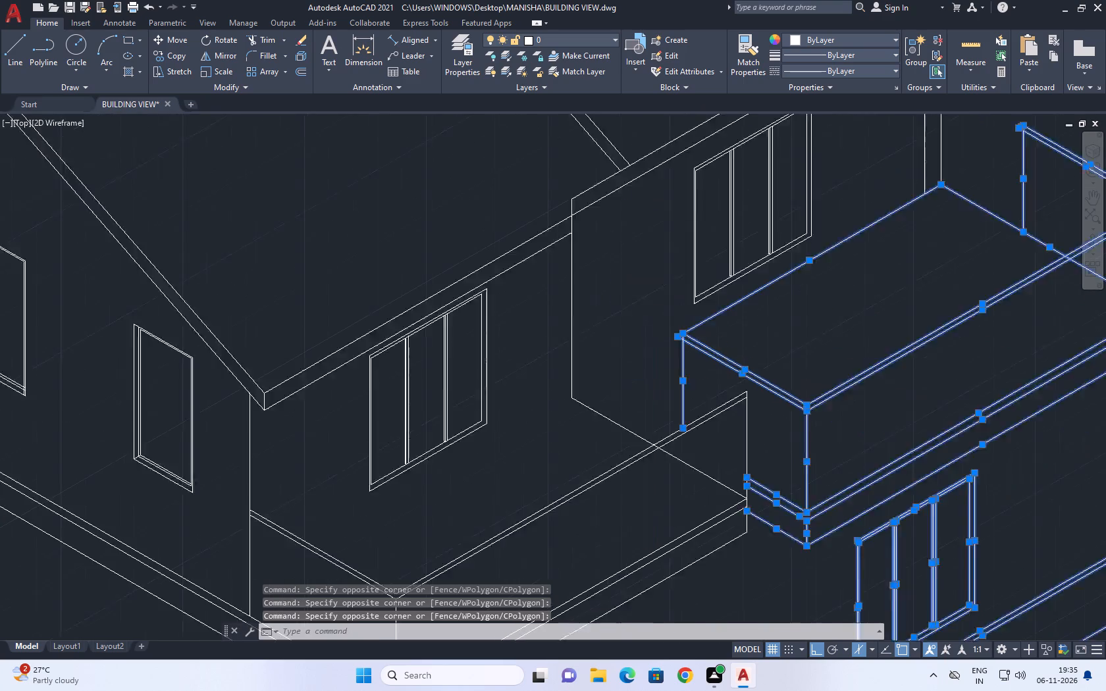
{"action": "middle_click_drag", "start_coordinate": [789, 475], "coordinate": [735, 319]}
{"action": "scroll", "coordinate": [733, 456], "scroll_direction": "up", "scroll_amount": 2}
{"action": "scroll", "coordinate": [677, 424], "scroll_direction": "down", "scroll_amount": 1}
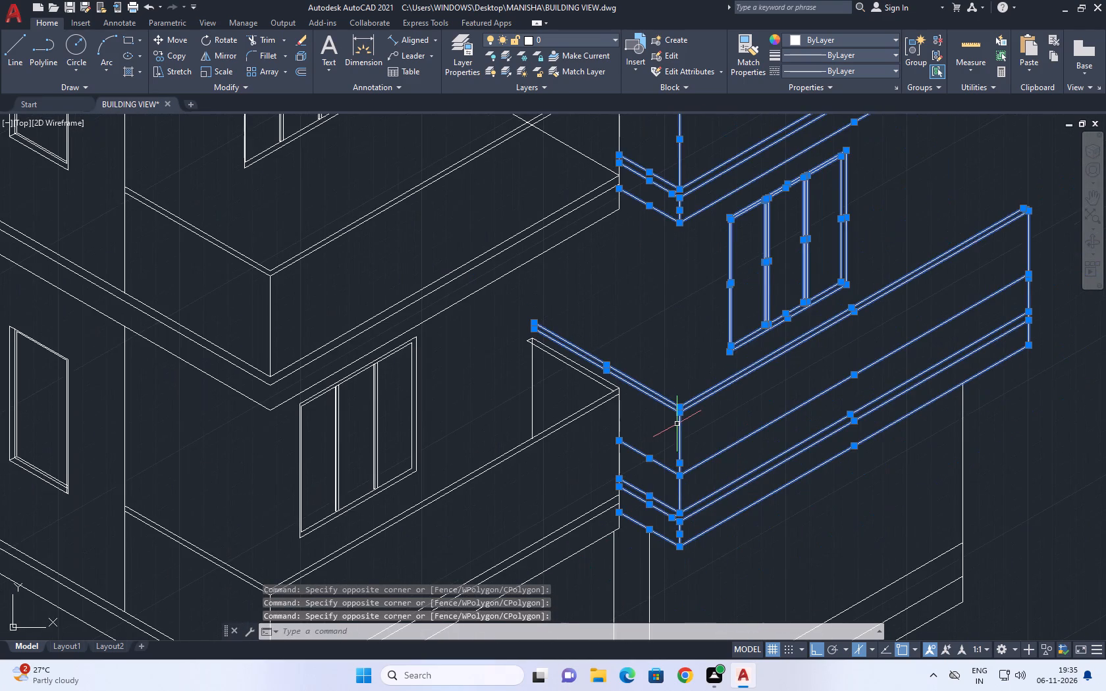
{"action": "key", "text": "b"}
{"action": "key", "text": "space"}
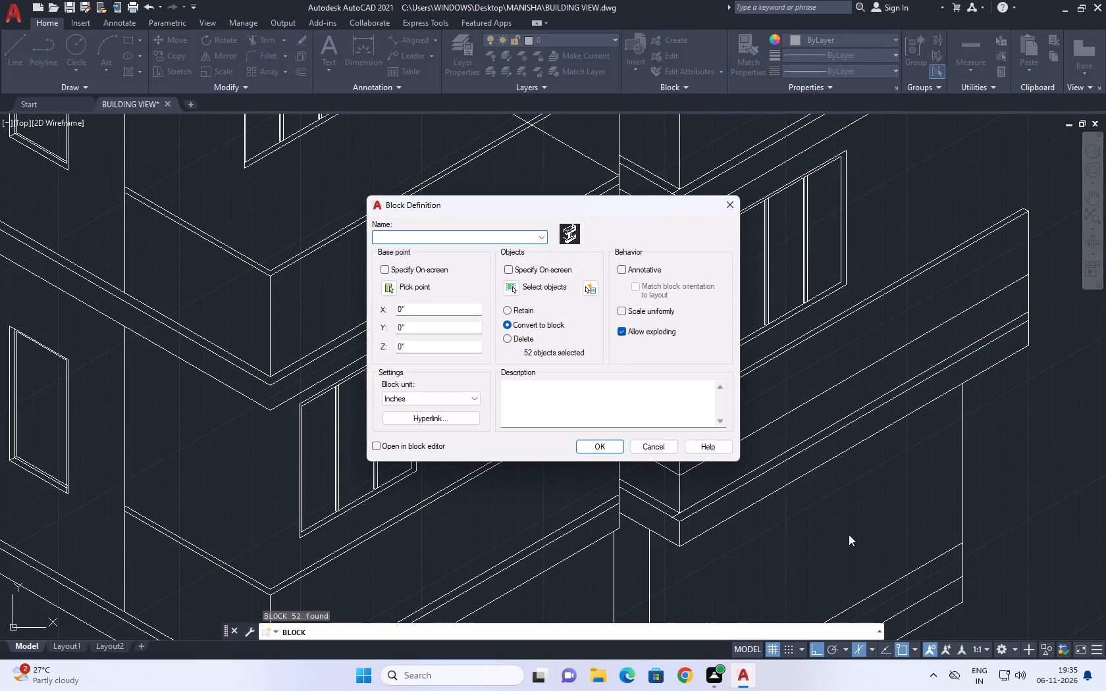
{"action": "type", "text": "stairs"}
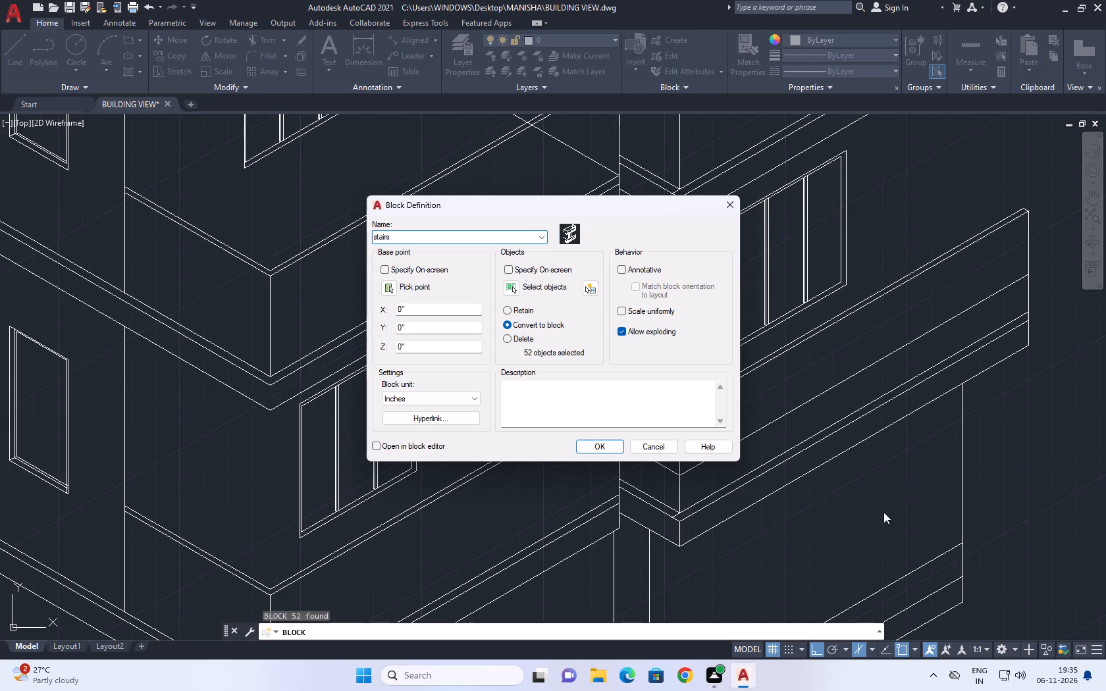
{"action": "left_click", "coordinate": [604, 448]}
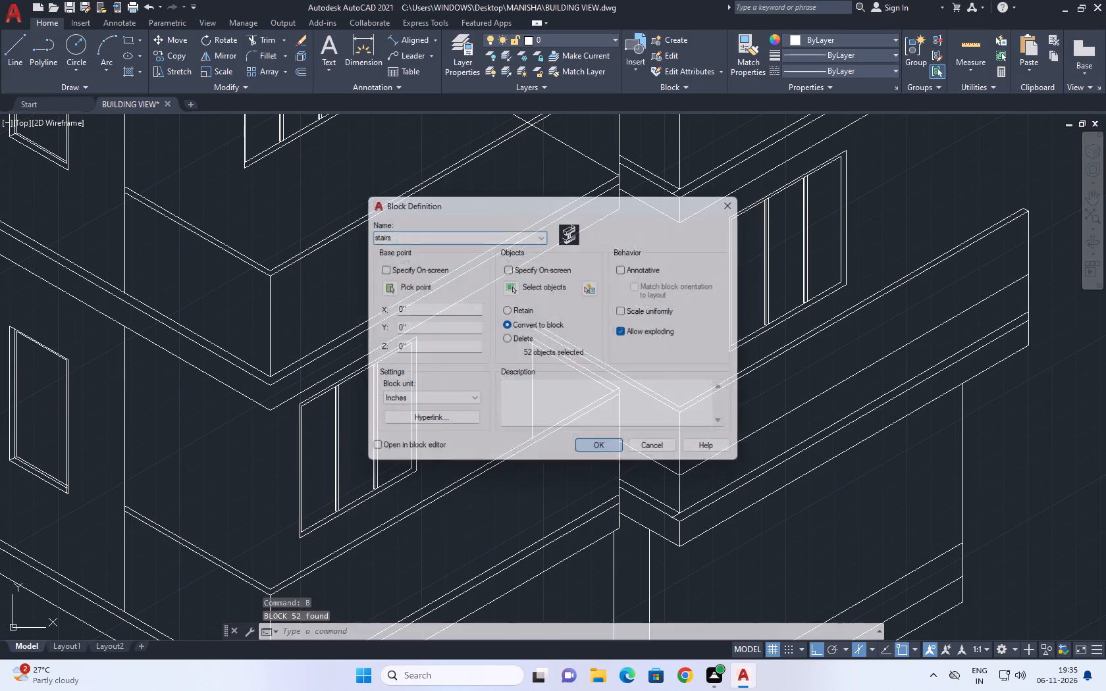
Move the rear side balcony block back along the left isometric plane by about 1'-3" at 150°.
{"action": "left_click_drag", "start_coordinate": [861, 564], "coordinate": [854, 564]}
{"action": "left_click_drag", "start_coordinate": [752, 489], "coordinate": [738, 496]}
{"action": "middle_click_drag", "start_coordinate": [720, 493], "coordinate": [766, 638]}
{"action": "scroll", "coordinate": [750, 600], "scroll_direction": "down", "scroll_amount": 2}
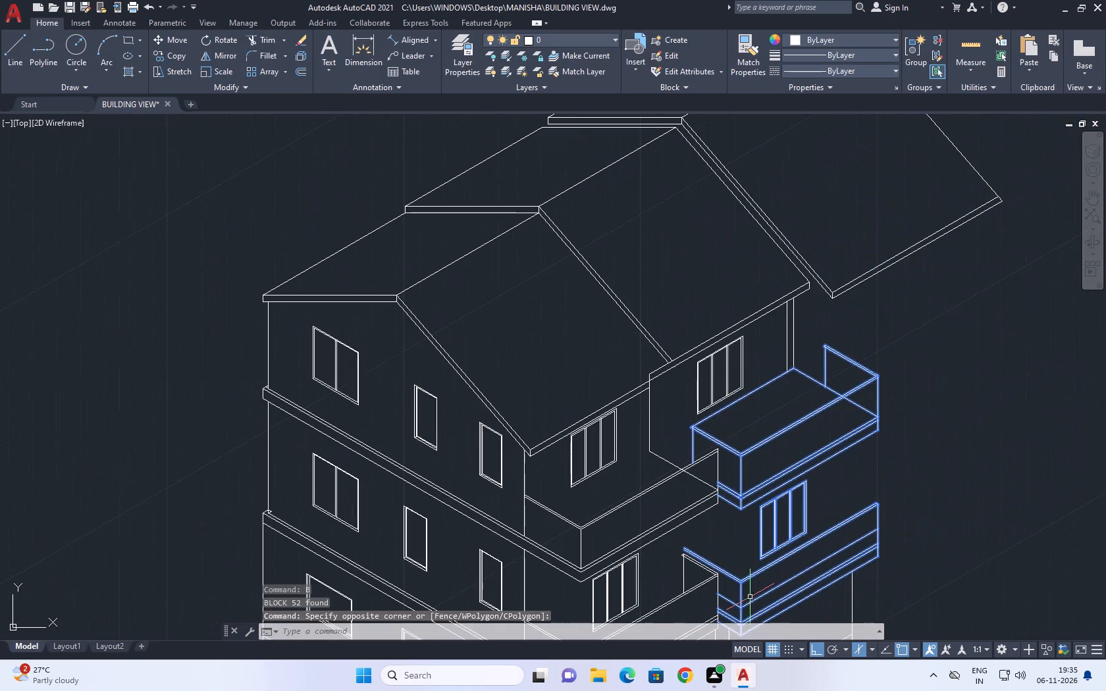
{"action": "left_click", "coordinate": [183, 44]}
{"action": "middle_click_drag", "start_coordinate": [820, 476], "coordinate": [688, 378]}
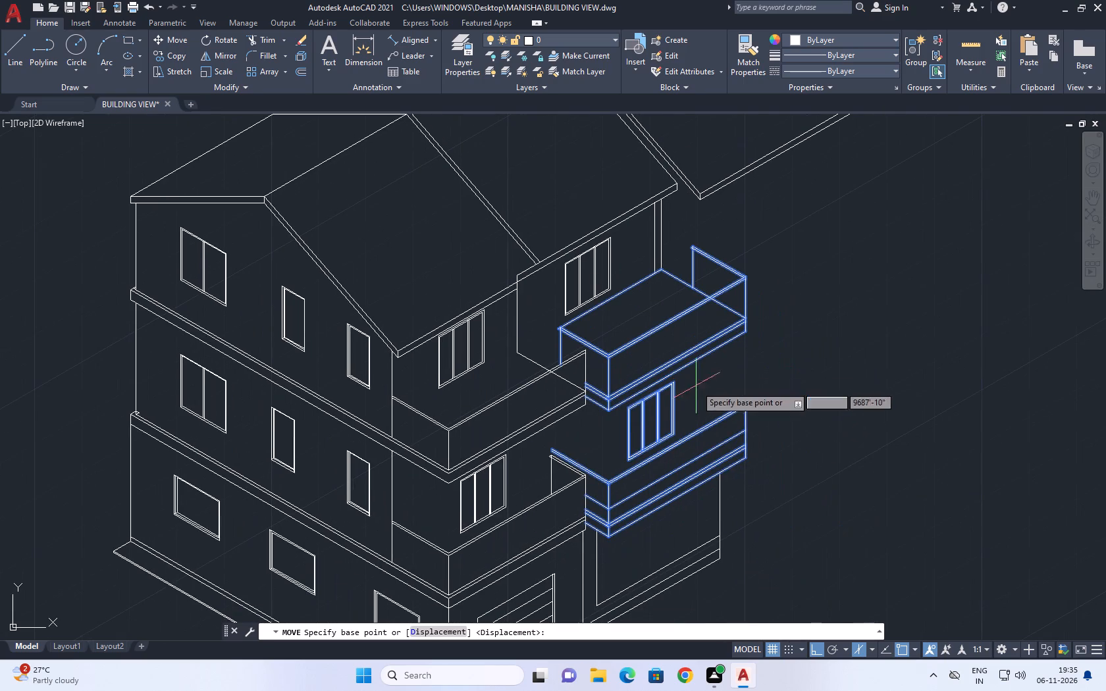
{"action": "left_click", "coordinate": [841, 516]}
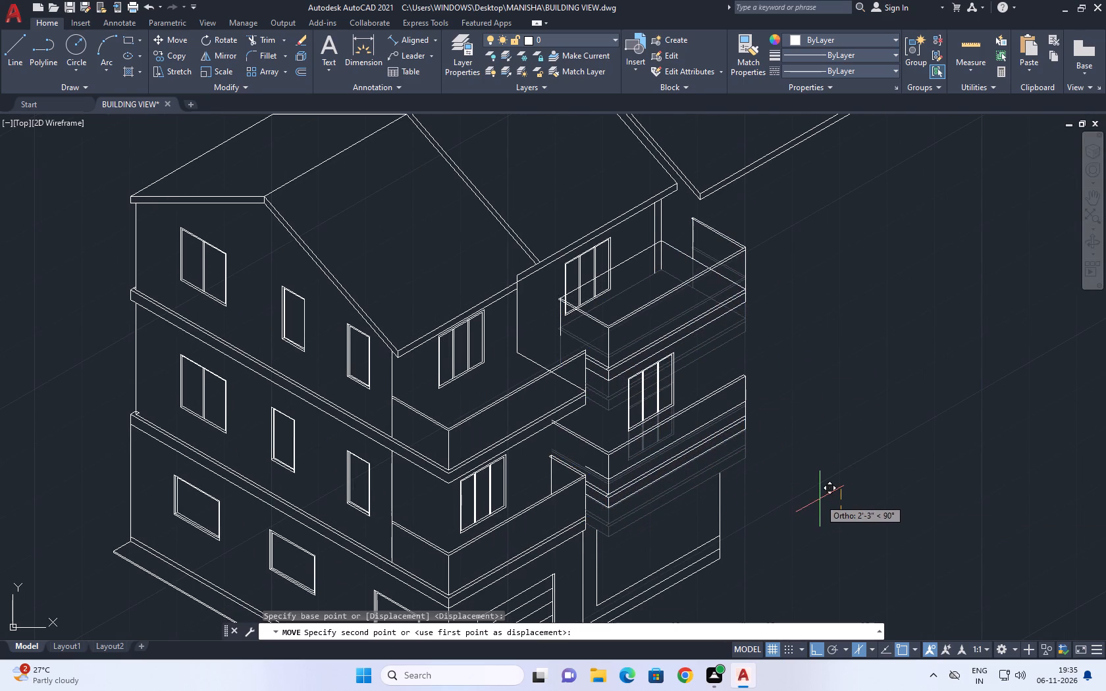
{"action": "key", "text": "F5"}
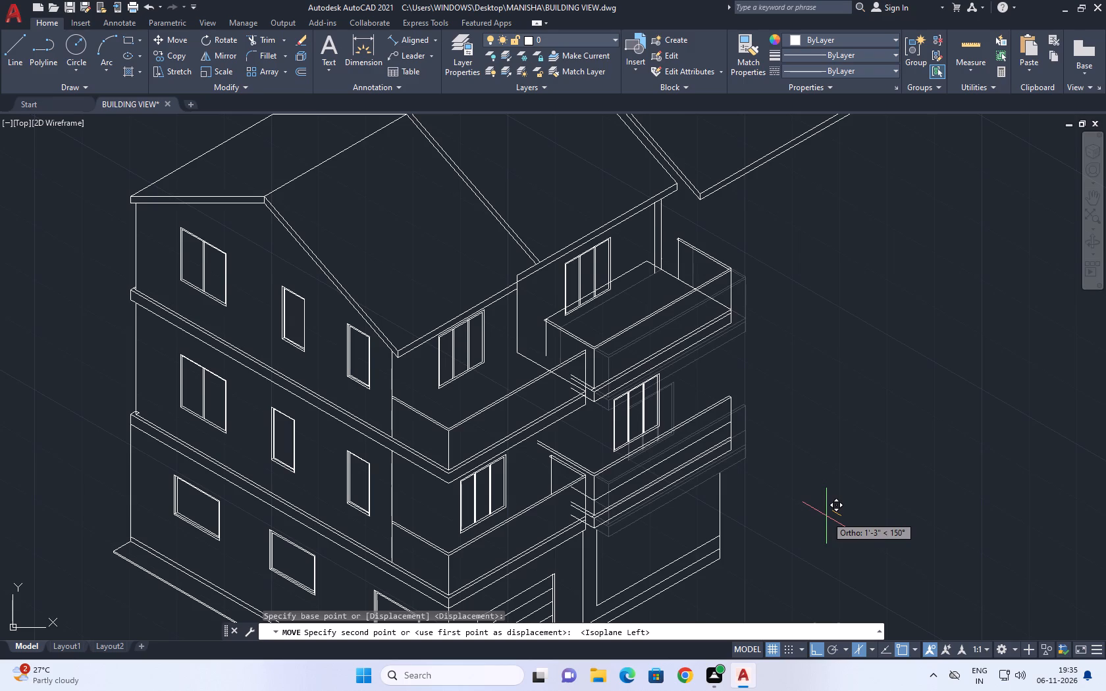
{"action": "left_click", "coordinate": [826, 516]}
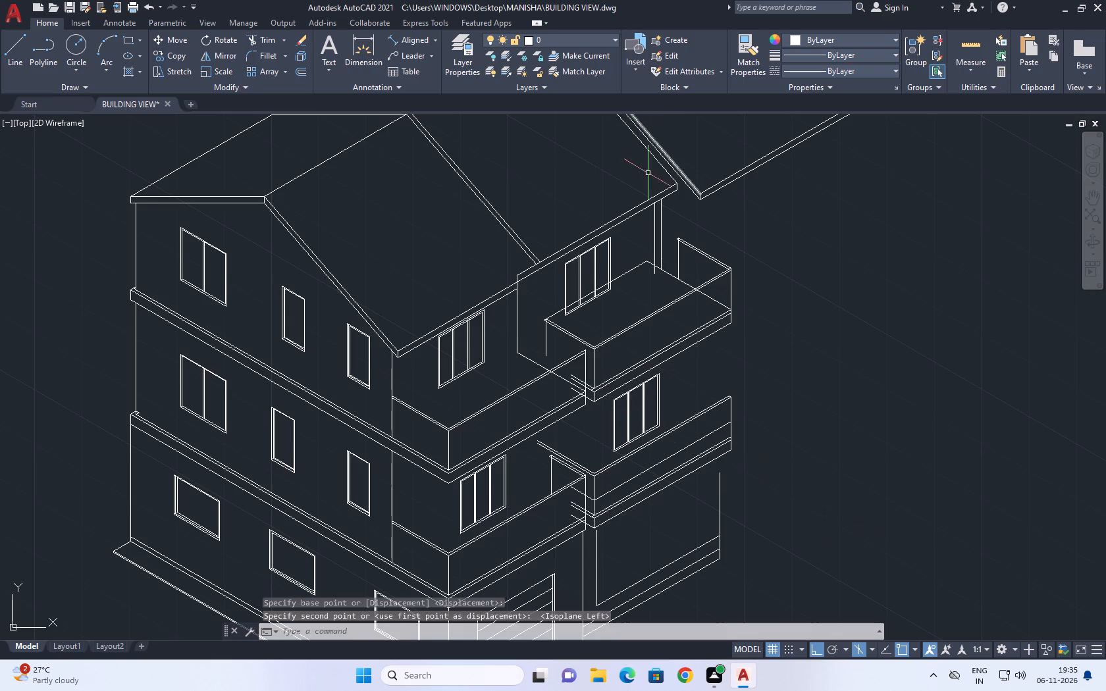
Nudge the side balcony block slightly, using its lowest front corner as the base point.
{"action": "middle_click_drag", "start_coordinate": [677, 248], "coordinate": [702, 291]}
{"action": "scroll", "coordinate": [702, 292], "scroll_direction": "down", "scroll_amount": 2}
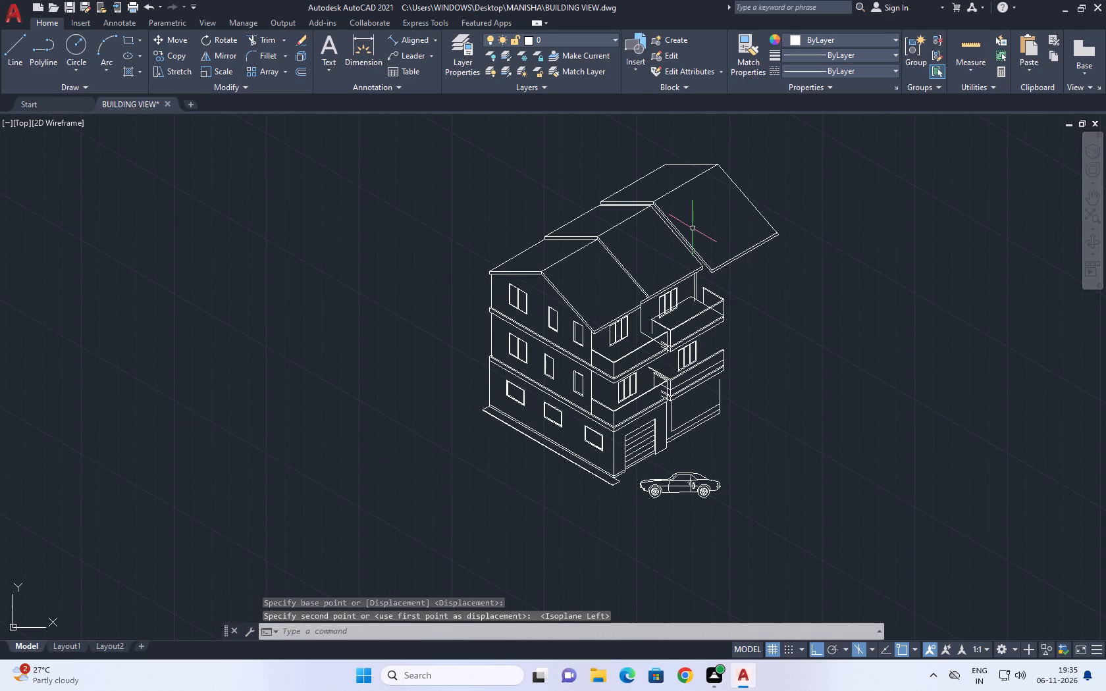
{"action": "scroll", "coordinate": [701, 350], "scroll_direction": "up", "scroll_amount": 2}
{"action": "scroll", "coordinate": [616, 367], "scroll_direction": "up", "scroll_amount": 1}
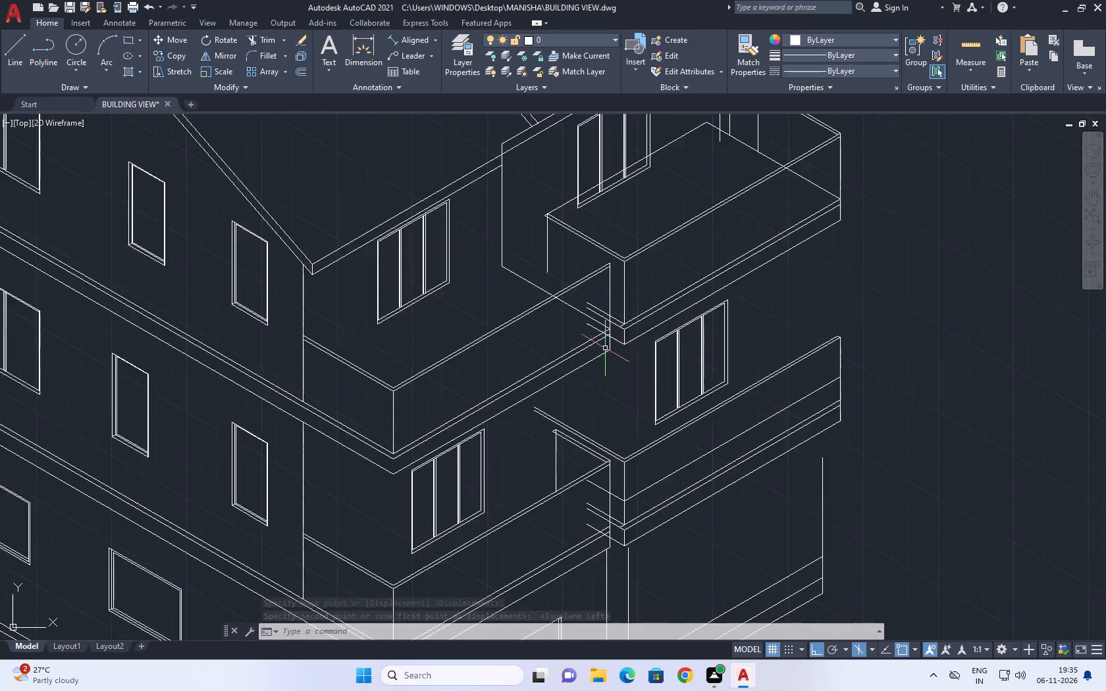
{"action": "scroll", "coordinate": [604, 347], "scroll_direction": "up", "scroll_amount": 1}
{"action": "left_click", "coordinate": [637, 312]}
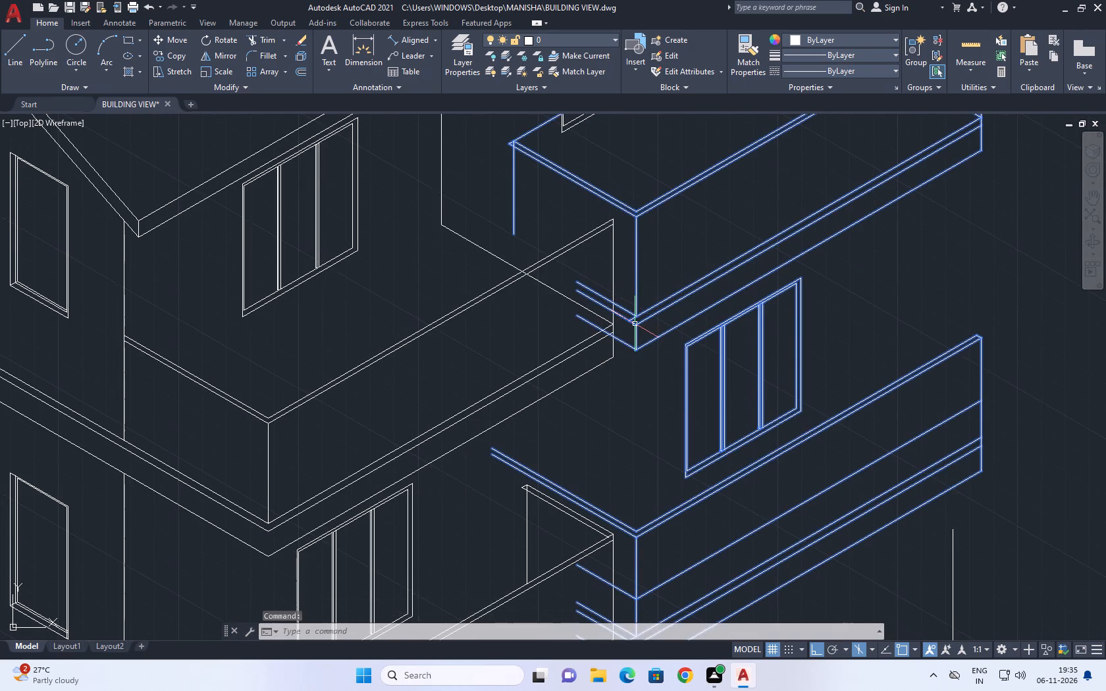
{"action": "scroll", "coordinate": [701, 348], "scroll_direction": "down", "scroll_amount": 1}
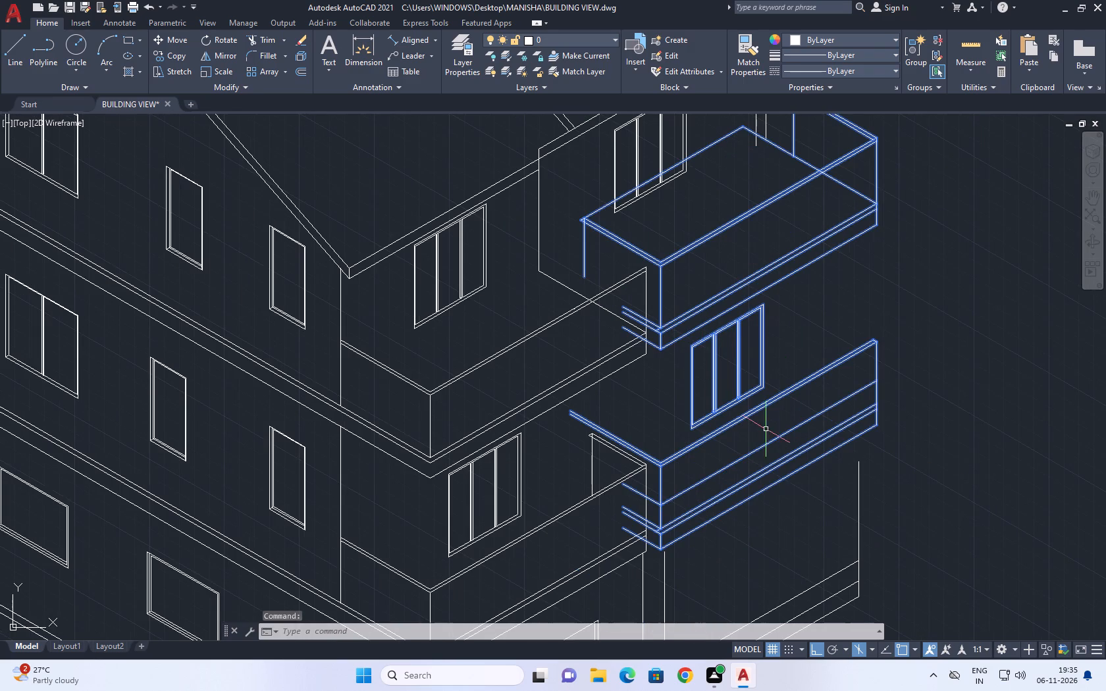
{"action": "scroll", "coordinate": [645, 539], "scroll_direction": "up", "scroll_amount": 2}
{"action": "middle_click_drag", "start_coordinate": [662, 553], "coordinate": [661, 396]}
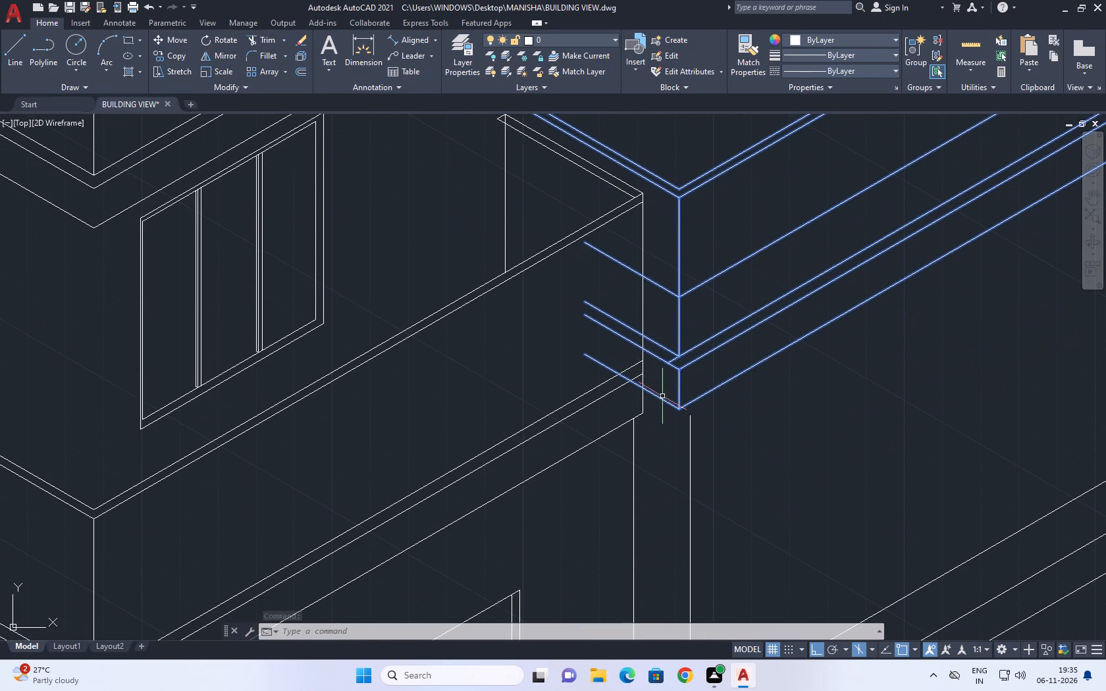
{"action": "left_click", "coordinate": [668, 411]}
{"action": "left_click", "coordinate": [666, 380]}
{"action": "key", "text": "m"}
{"action": "key", "text": "space"}
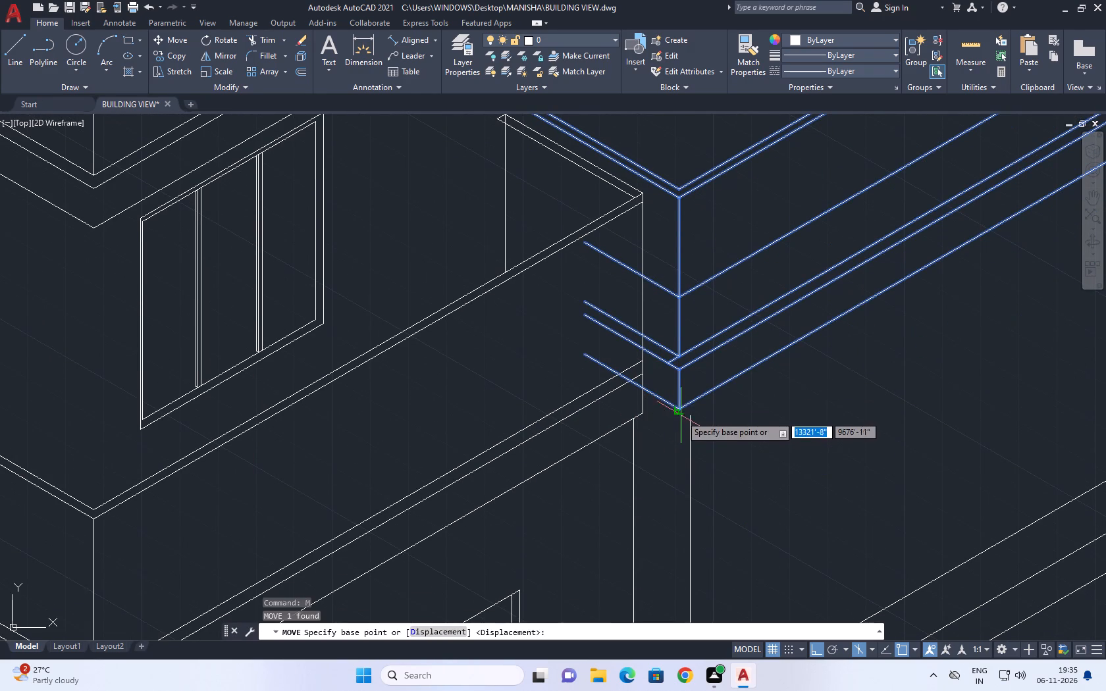
{"action": "left_click", "coordinate": [680, 410]}
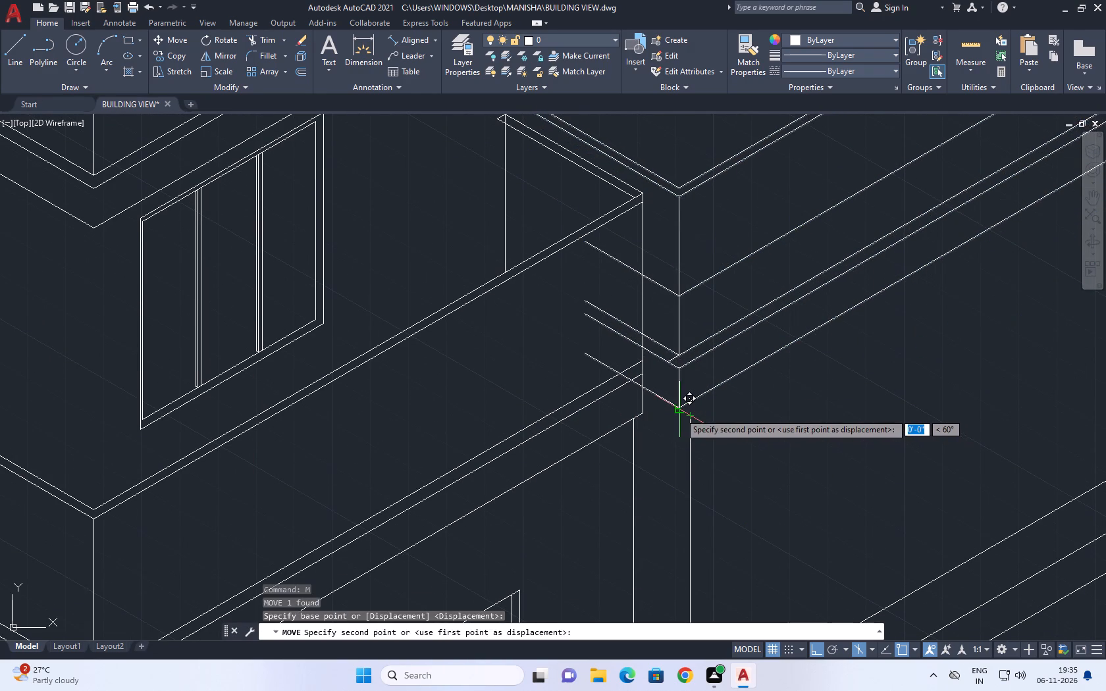
{"action": "left_click", "coordinate": [679, 413]}
Move the vertical wall line beneath the lower side balcony's front corner back along the 150° direction, behind the corner.
{"action": "scroll", "coordinate": [689, 411], "scroll_direction": "down", "scroll_amount": 1}
{"action": "middle_click_drag", "start_coordinate": [697, 455], "coordinate": [694, 369]}
{"action": "scroll", "coordinate": [694, 367], "scroll_direction": "up", "scroll_amount": 1}
{"action": "left_click", "coordinate": [690, 386]}
{"action": "left_click", "coordinate": [674, 360]}
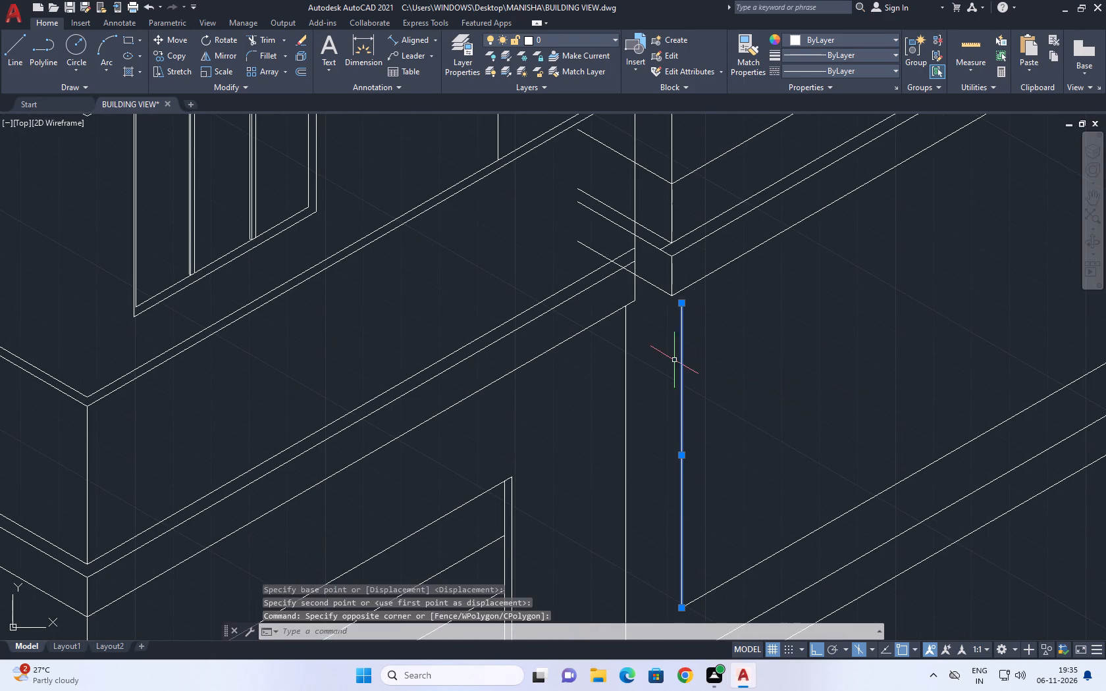
{"action": "key", "text": "m"}
{"action": "key", "text": "space"}
{"action": "left_click", "coordinate": [678, 304]}
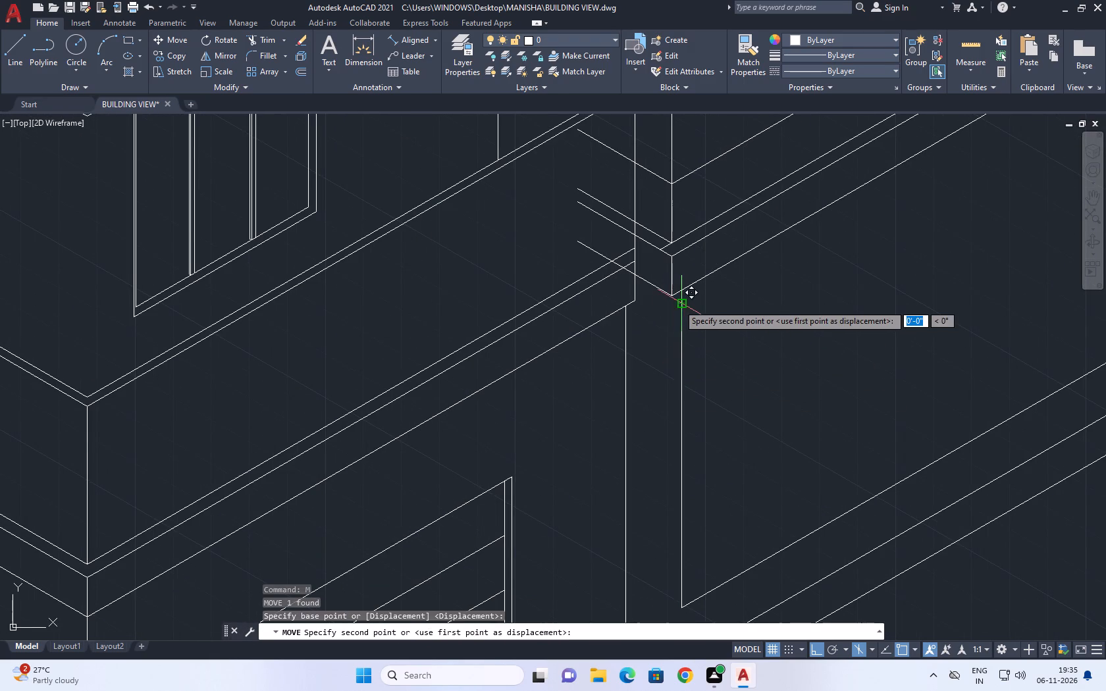
{"action": "left_click", "coordinate": [664, 292]}
Join the moved vertical wall line to the upper plinth line of the rear ground-floor wall with a zero-radius fillet.
{"action": "middle_click_drag", "start_coordinate": [688, 383], "coordinate": [679, 298]}
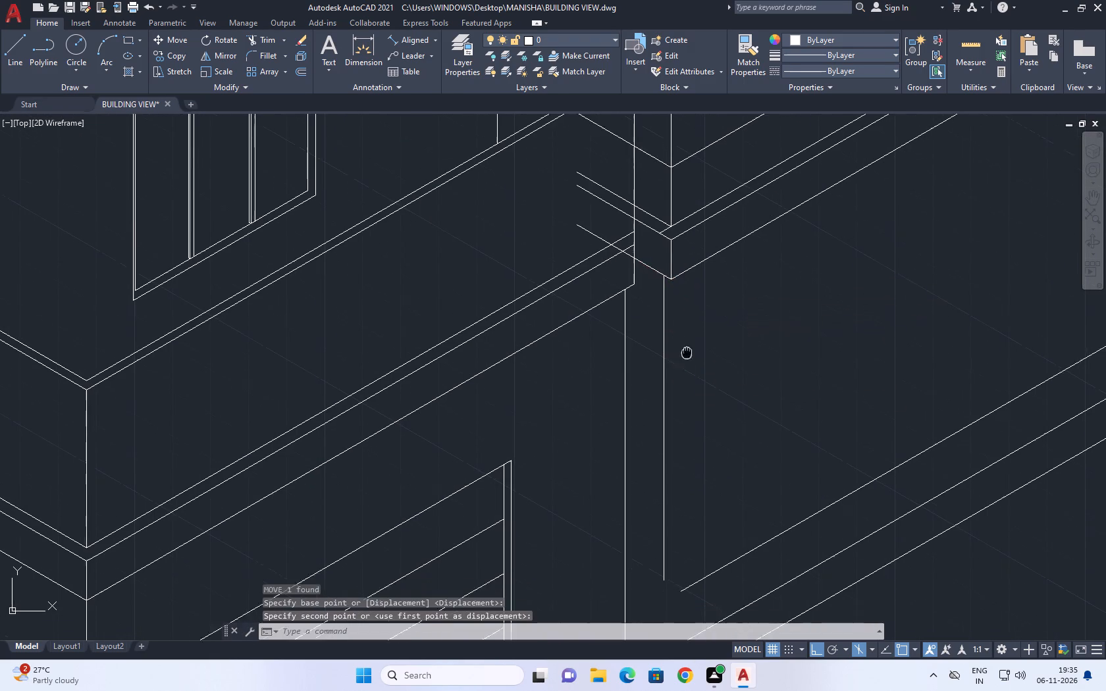
{"action": "middle_click_drag", "start_coordinate": [679, 298], "coordinate": [674, 275]}
{"action": "key", "text": "f"}
{"action": "key", "text": "space"}
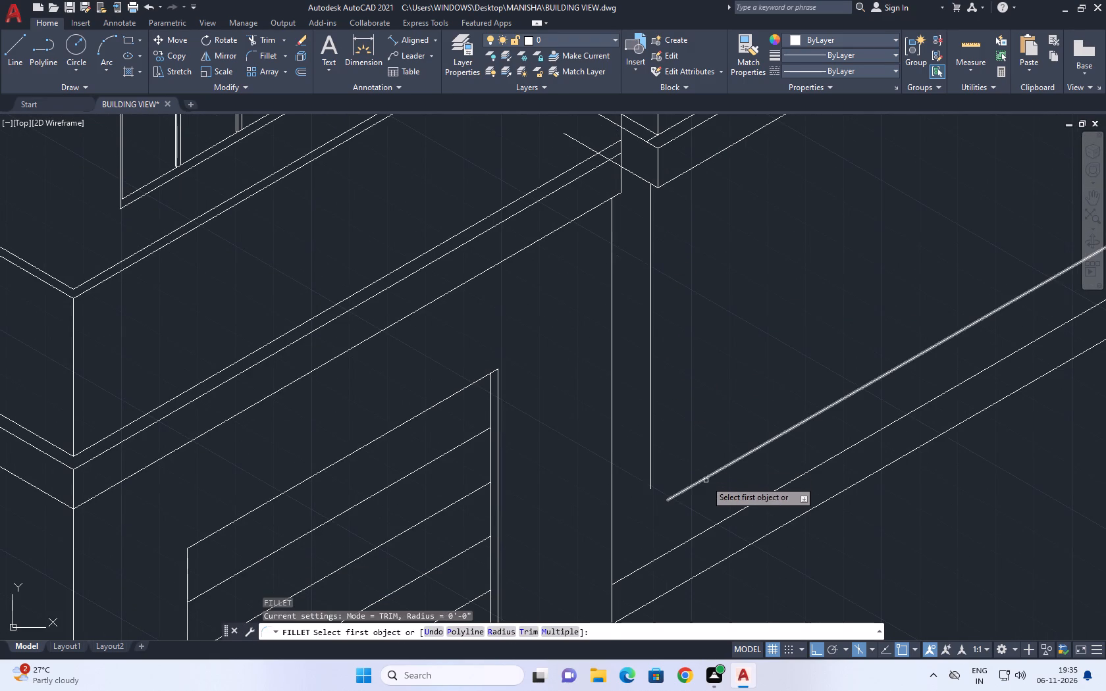
{"action": "left_click", "coordinate": [706, 480]}
{"action": "left_click", "coordinate": [650, 463]}
Extend the far vertical edge of the rear ground-floor wall up to the underside of the lower side balcony.
{"action": "scroll", "coordinate": [657, 453], "scroll_direction": "down", "scroll_amount": 4}
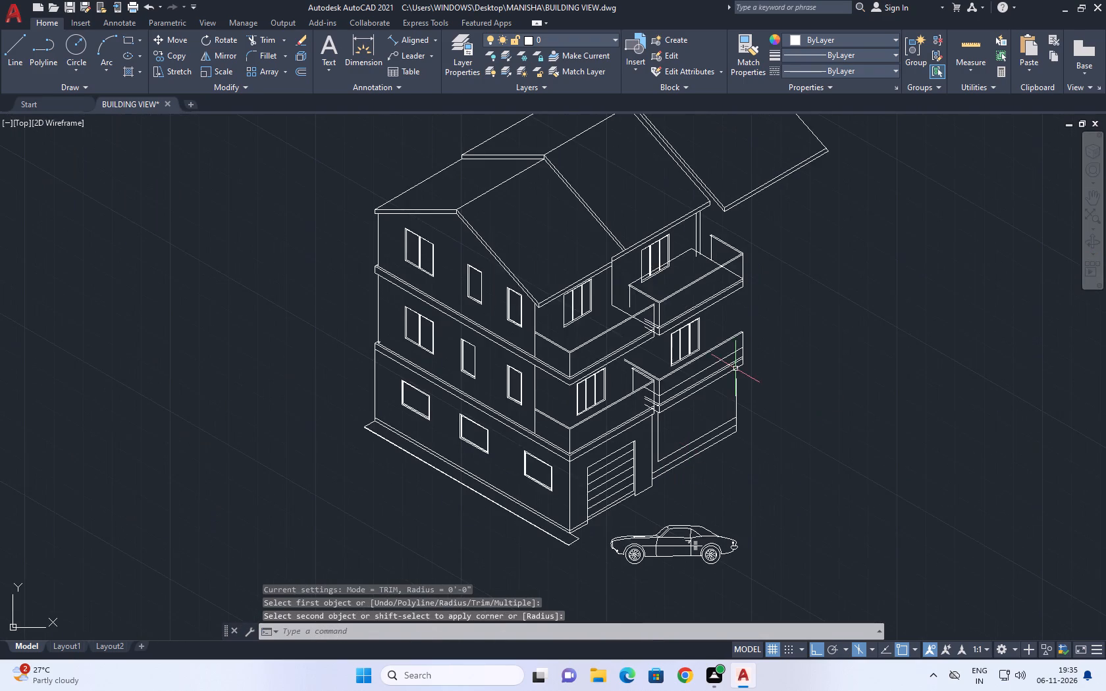
{"action": "scroll", "coordinate": [732, 371], "scroll_direction": "up", "scroll_amount": 3}
{"action": "type", "text": "ex"}
{"action": "key", "text": "space"}
{"action": "left_click", "coordinate": [720, 460]}
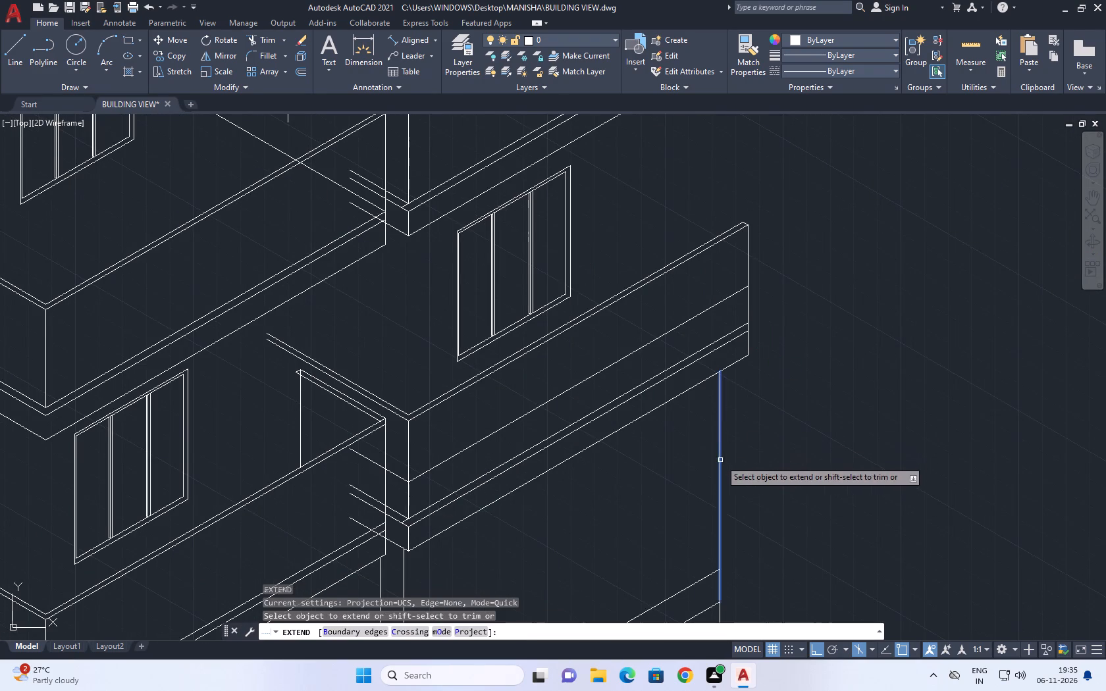
{"action": "left_click", "coordinate": [733, 436]}
{"action": "left_click_drag", "start_coordinate": [749, 420], "coordinate": [753, 426]}
{"action": "key", "text": "space"}
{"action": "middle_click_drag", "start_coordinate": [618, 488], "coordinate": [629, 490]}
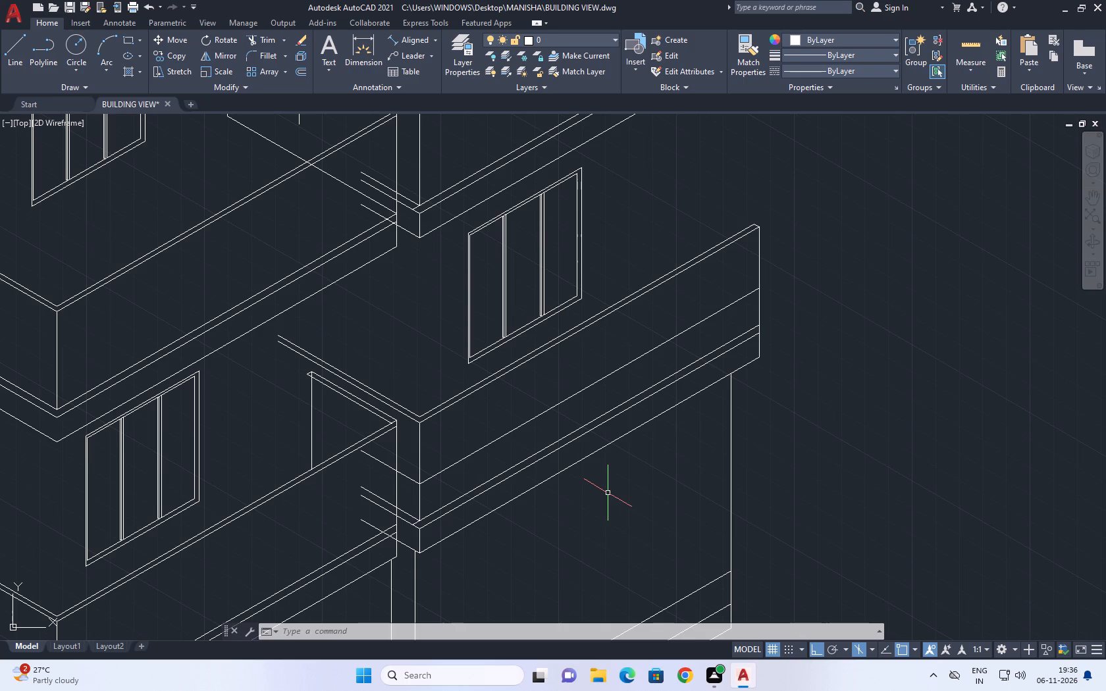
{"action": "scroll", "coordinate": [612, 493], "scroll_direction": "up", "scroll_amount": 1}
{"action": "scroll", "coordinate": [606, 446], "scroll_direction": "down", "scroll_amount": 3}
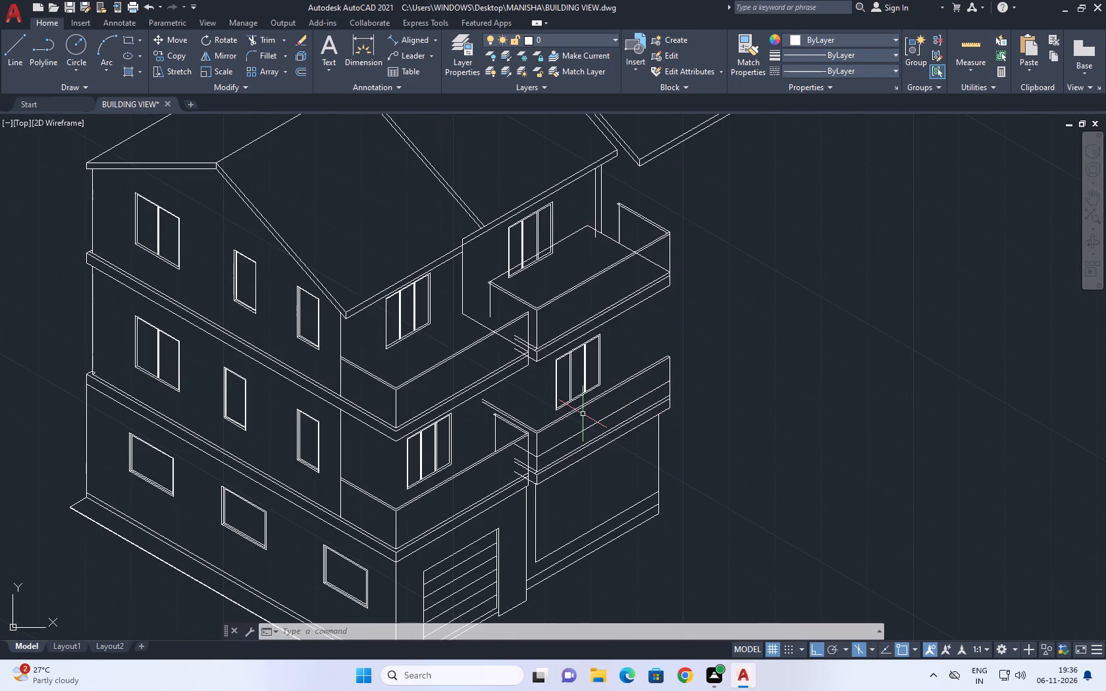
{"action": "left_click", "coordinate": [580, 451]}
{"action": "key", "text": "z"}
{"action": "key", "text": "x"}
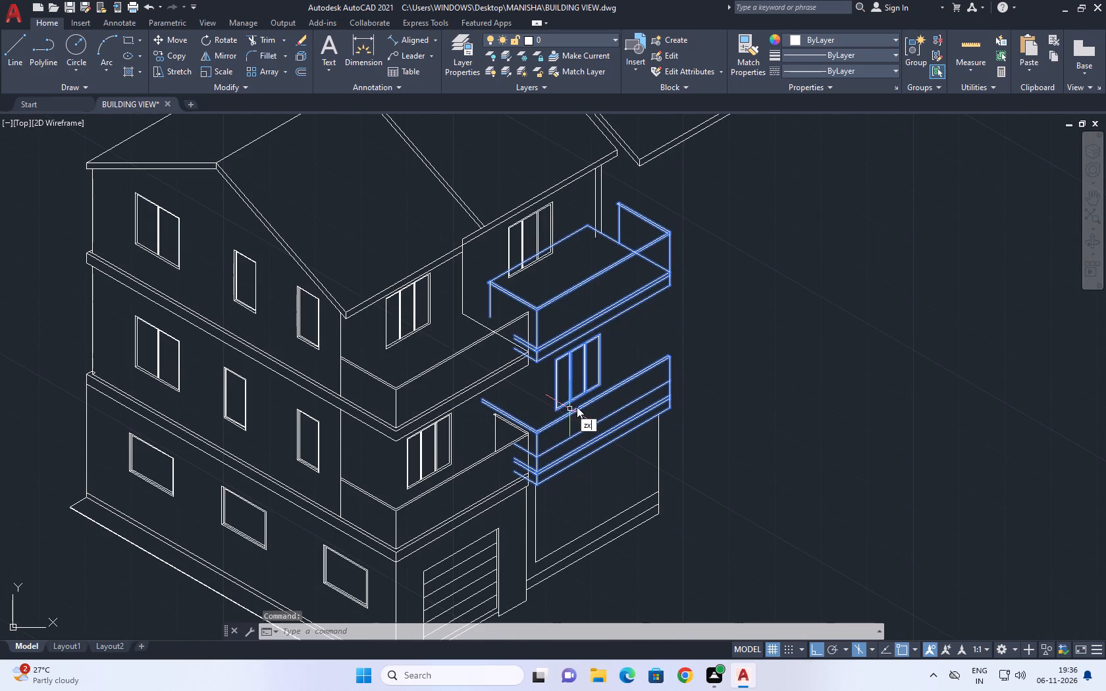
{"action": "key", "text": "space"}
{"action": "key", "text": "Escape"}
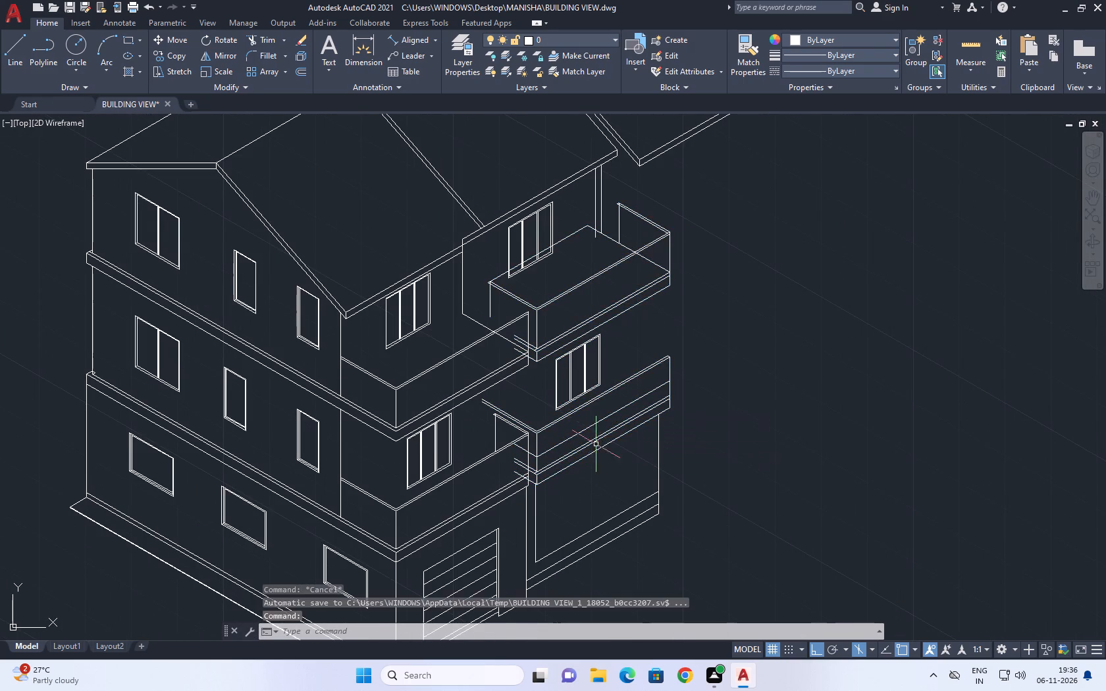
Explode the side balcony block into separate lines.
{"action": "left_click", "coordinate": [602, 456]}
{"action": "left_click", "coordinate": [569, 398]}
{"action": "type", "text": "x"}
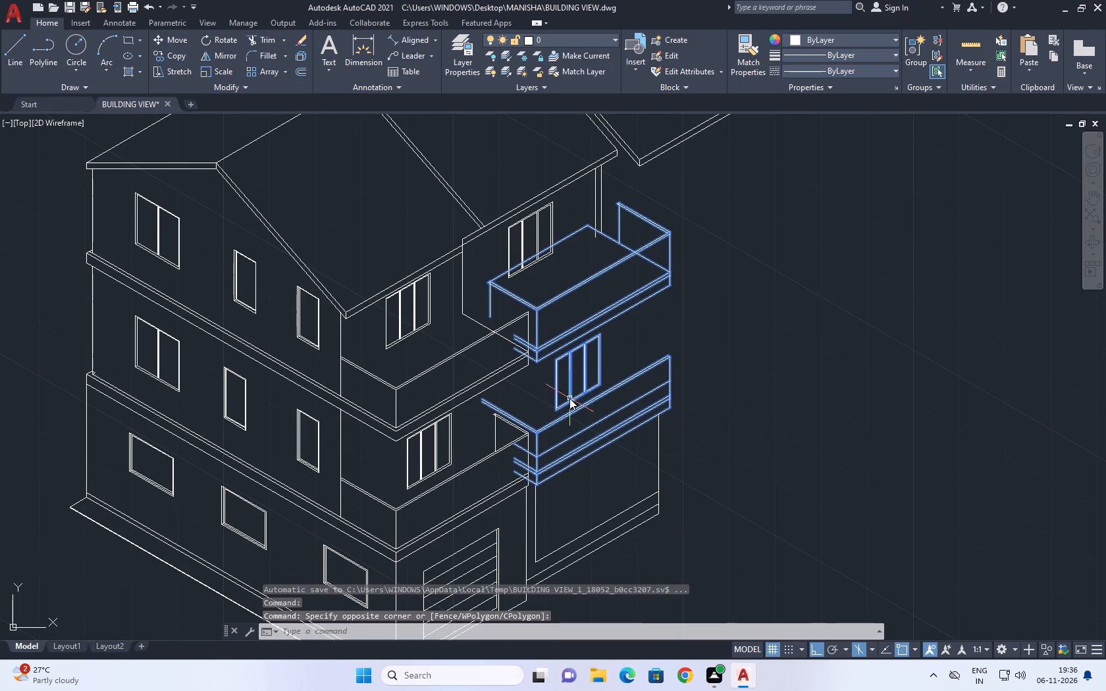
{"action": "key", "text": "space"}
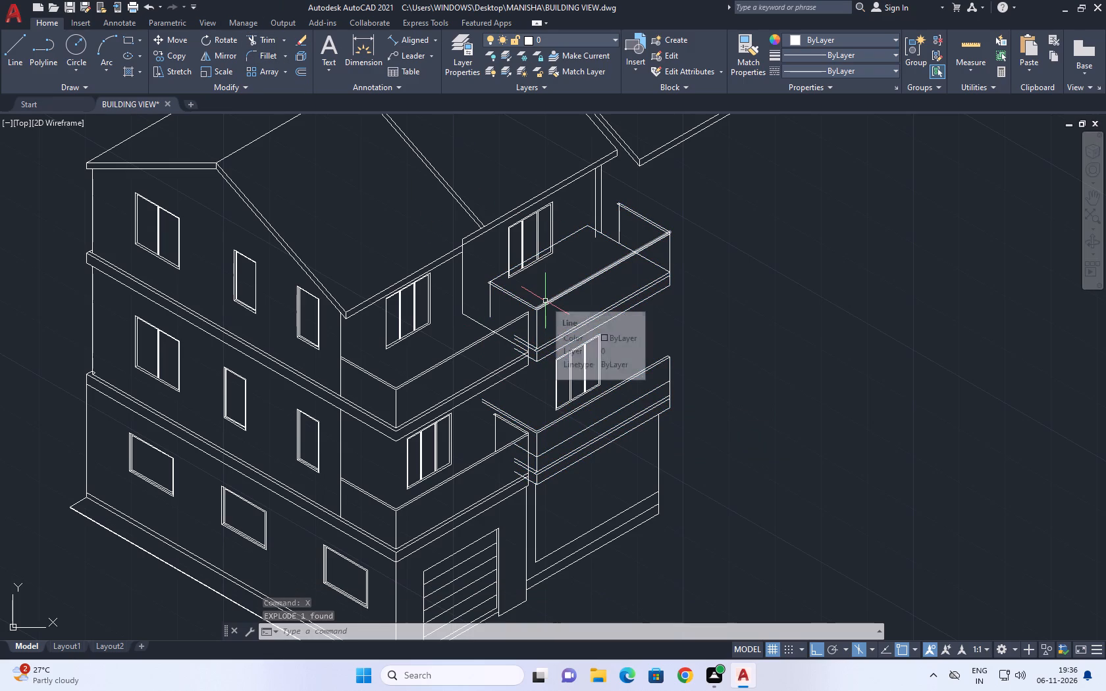
Trim the lower side balcony's short floor-band and parapet lines where they overrun the front balcony's vertical edge.
{"action": "scroll", "coordinate": [495, 423], "scroll_direction": "up", "scroll_amount": 3}
{"action": "middle_click_drag", "start_coordinate": [530, 399], "coordinate": [523, 345]}
{"action": "left_click", "coordinate": [262, 35]}
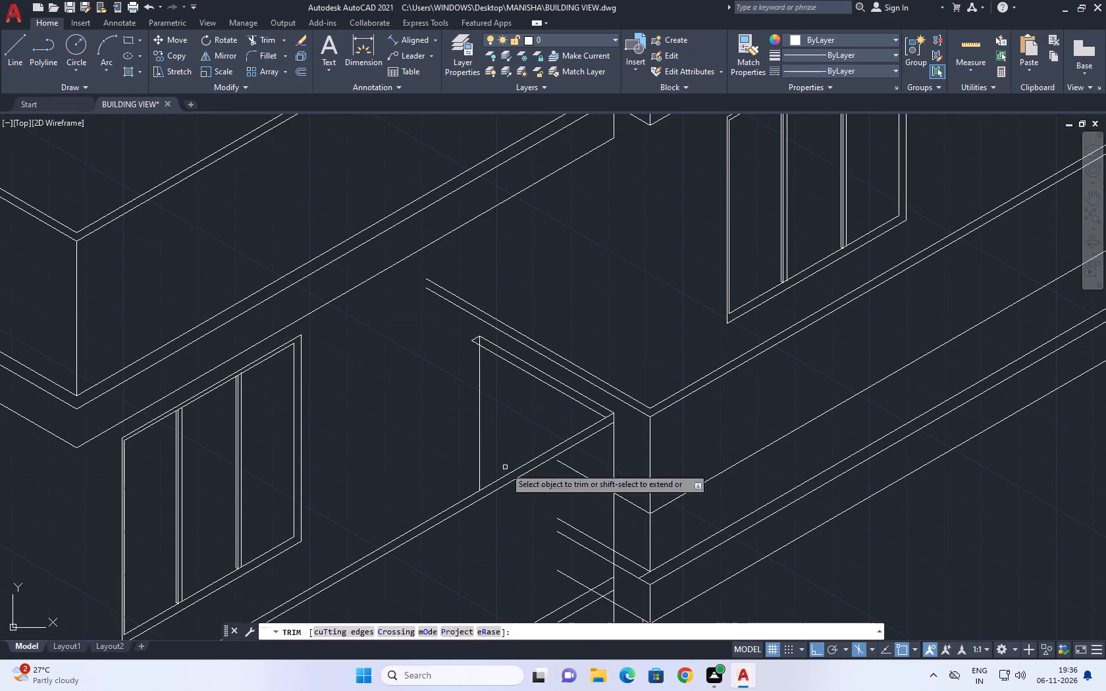
{"action": "middle_click_drag", "start_coordinate": [580, 550], "coordinate": [634, 380]}
{"action": "scroll", "coordinate": [634, 421], "scroll_direction": "up", "scroll_amount": 1}
{"action": "left_click", "coordinate": [667, 236]}
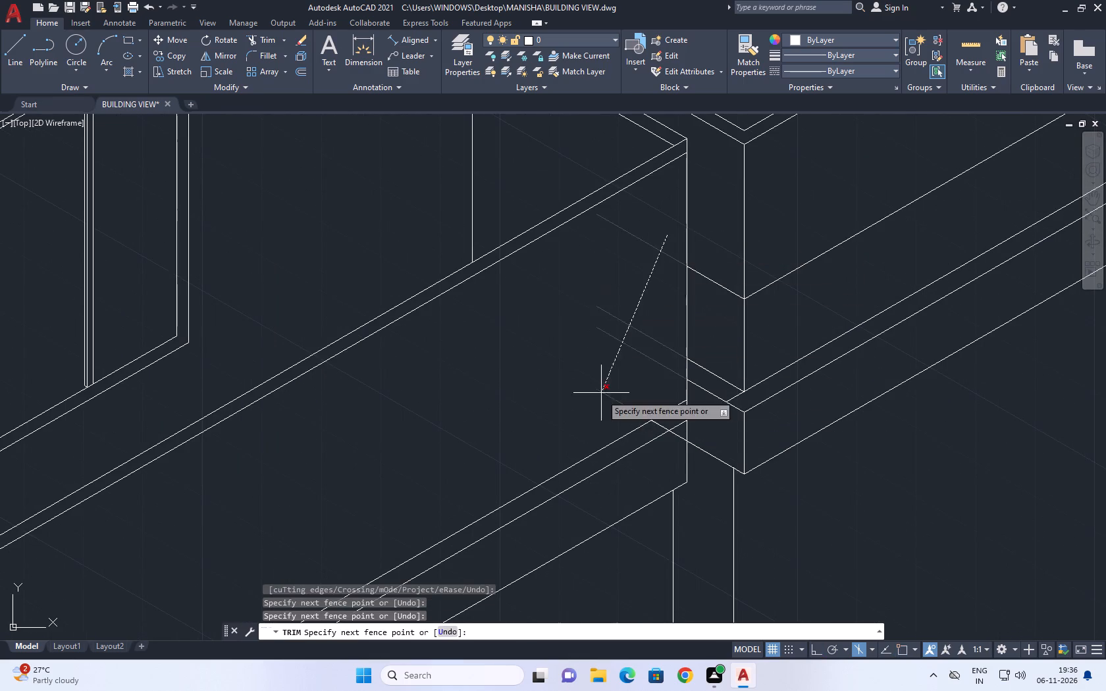
{"action": "left_click", "coordinate": [600, 412]}
{"action": "scroll", "coordinate": [671, 443], "scroll_direction": "up", "scroll_amount": 2}
{"action": "left_click", "coordinate": [654, 396]}
{"action": "left_click", "coordinate": [608, 421]}
{"action": "scroll", "coordinate": [743, 470], "scroll_direction": "down", "scroll_amount": 1}
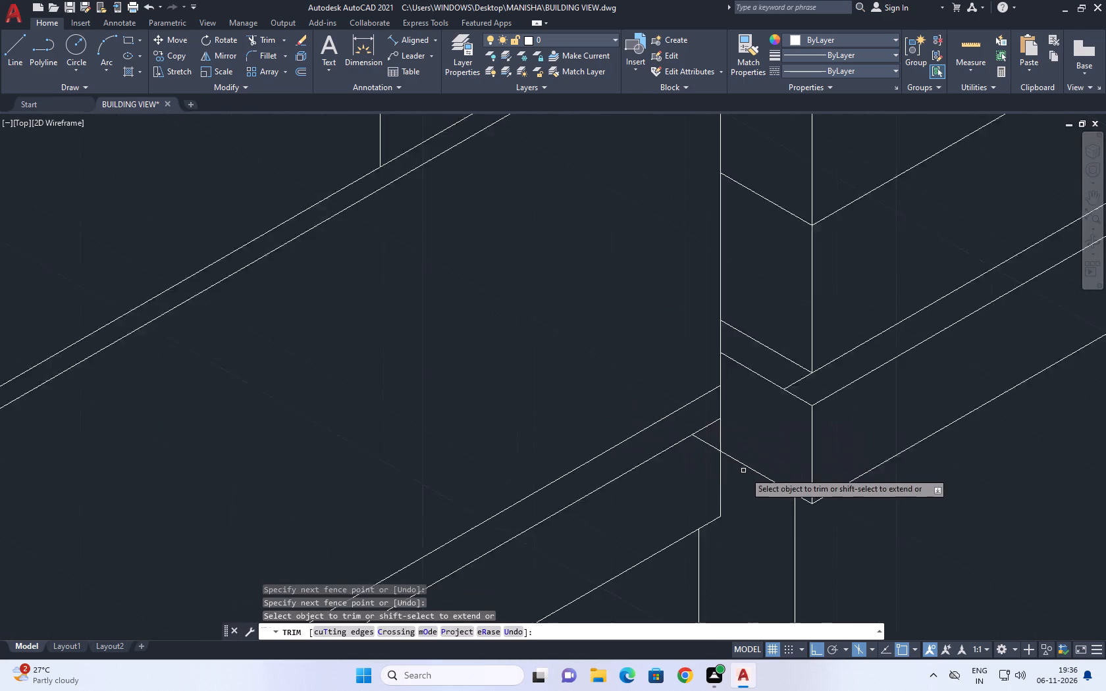
{"action": "scroll", "coordinate": [748, 474], "scroll_direction": "down", "scroll_amount": 2}
{"action": "scroll", "coordinate": [707, 482], "scroll_direction": "up", "scroll_amount": 3}
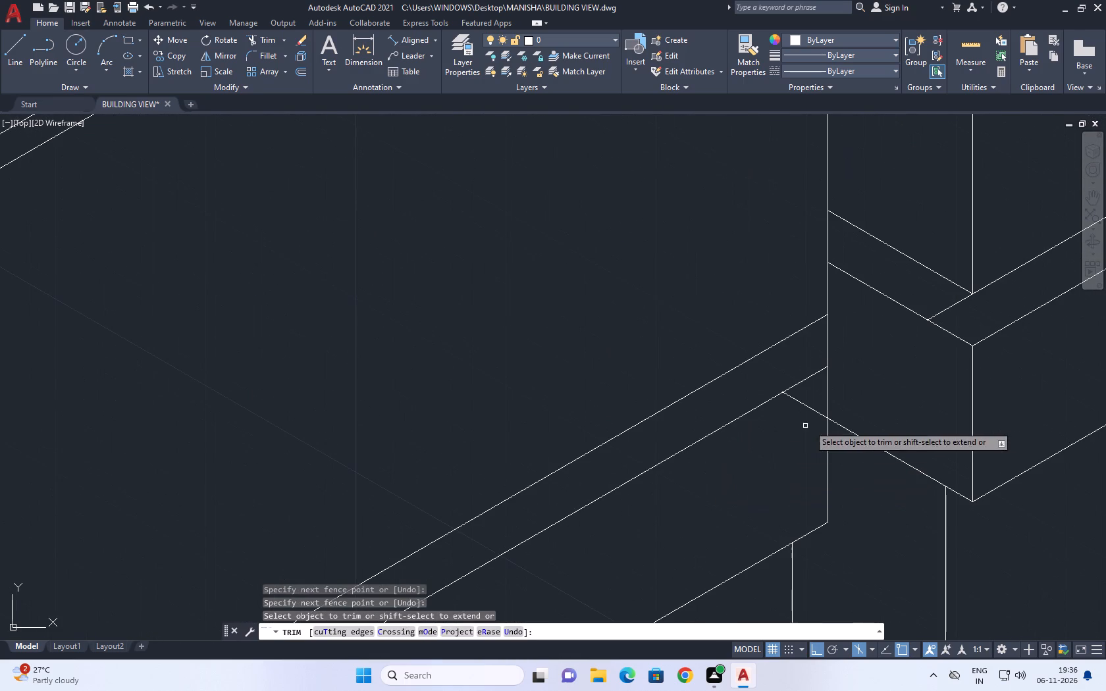
{"action": "left_click", "coordinate": [805, 413]}
{"action": "left_click", "coordinate": [806, 405]}
Trim the upper side balcony's floor-band line ends where they overrun the upper front balcony's vertical edge.
{"action": "scroll", "coordinate": [766, 407], "scroll_direction": "down", "scroll_amount": 4}
{"action": "middle_click_drag", "start_coordinate": [769, 315], "coordinate": [803, 415]}
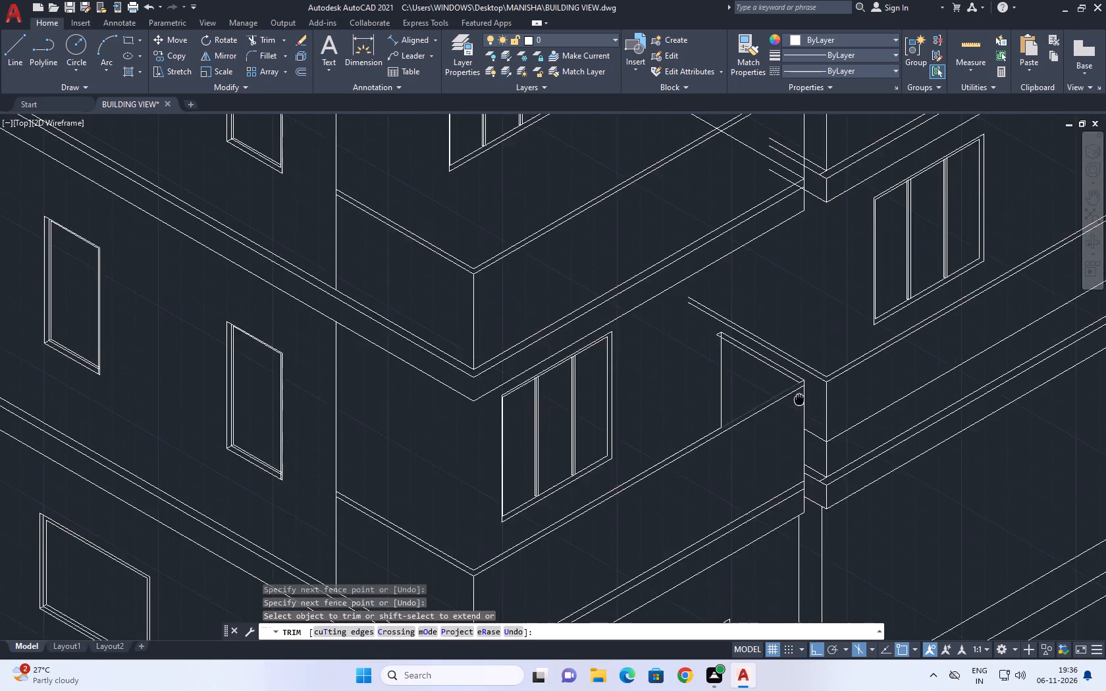
{"action": "middle_click_drag", "start_coordinate": [803, 415], "coordinate": [805, 440]}
{"action": "middle_click_drag", "start_coordinate": [843, 249], "coordinate": [843, 428]}
{"action": "scroll", "coordinate": [787, 396], "scroll_direction": "up", "scroll_amount": 2}
{"action": "left_click_drag", "start_coordinate": [803, 361], "coordinate": [804, 370]}
{"action": "left_click", "coordinate": [803, 391]}
{"action": "left_click", "coordinate": [817, 334]}
{"action": "left_click", "coordinate": [806, 361]}
{"action": "left_click", "coordinate": [789, 421]}
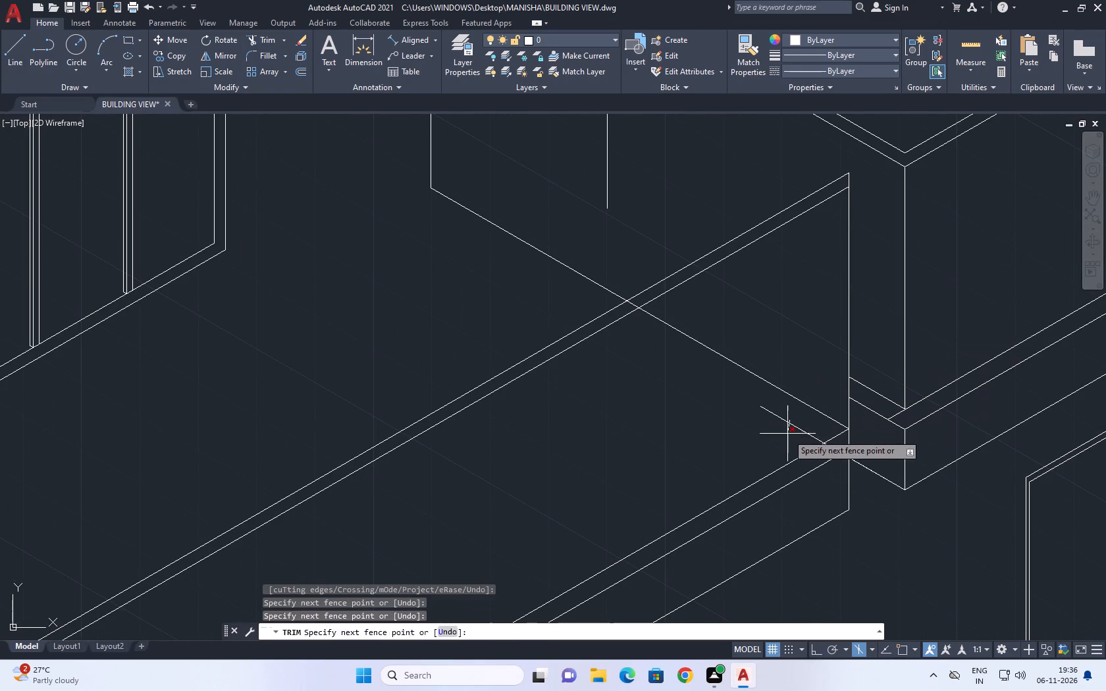
{"action": "left_click", "coordinate": [787, 440]}
{"action": "scroll", "coordinate": [823, 451], "scroll_direction": "up", "scroll_amount": 3}
{"action": "left_click_drag", "start_coordinate": [829, 451], "coordinate": [856, 445]}
{"action": "left_click", "coordinate": [858, 435]}
{"action": "scroll", "coordinate": [785, 436], "scroll_direction": "down", "scroll_amount": 2}
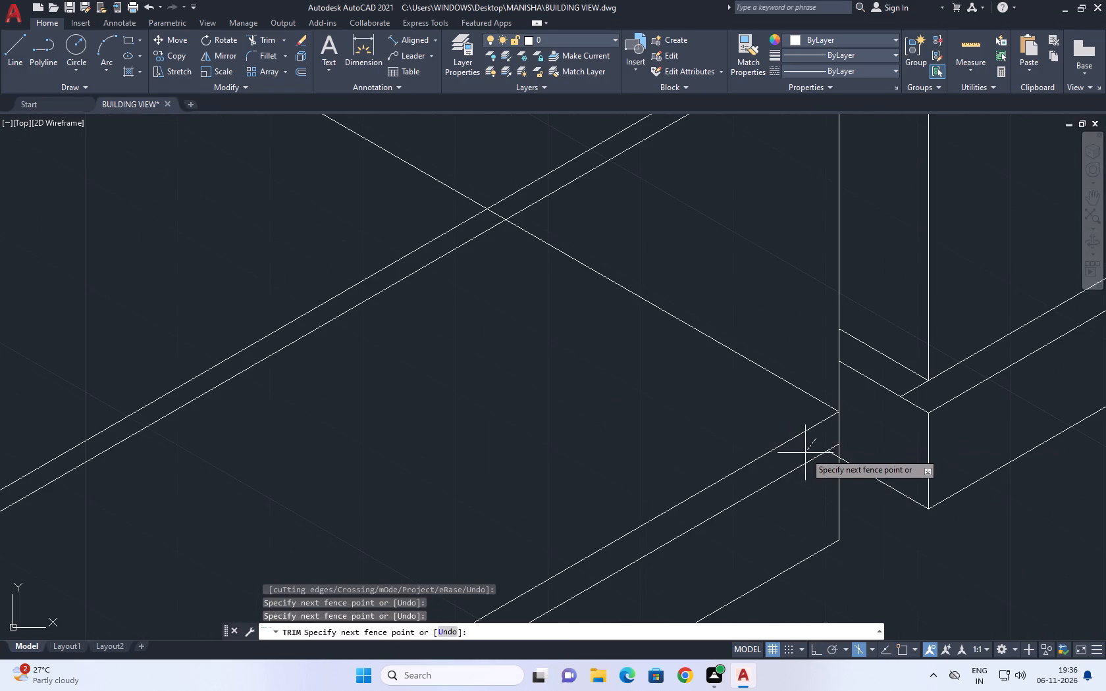
{"action": "left_click", "coordinate": [821, 450]}
Trim the rear wall's vertical lines where they overrun the far floor edge of the upper side balcony.
{"action": "scroll", "coordinate": [817, 444], "scroll_direction": "down", "scroll_amount": 3}
{"action": "middle_click_drag", "start_coordinate": [750, 299], "coordinate": [780, 397]}
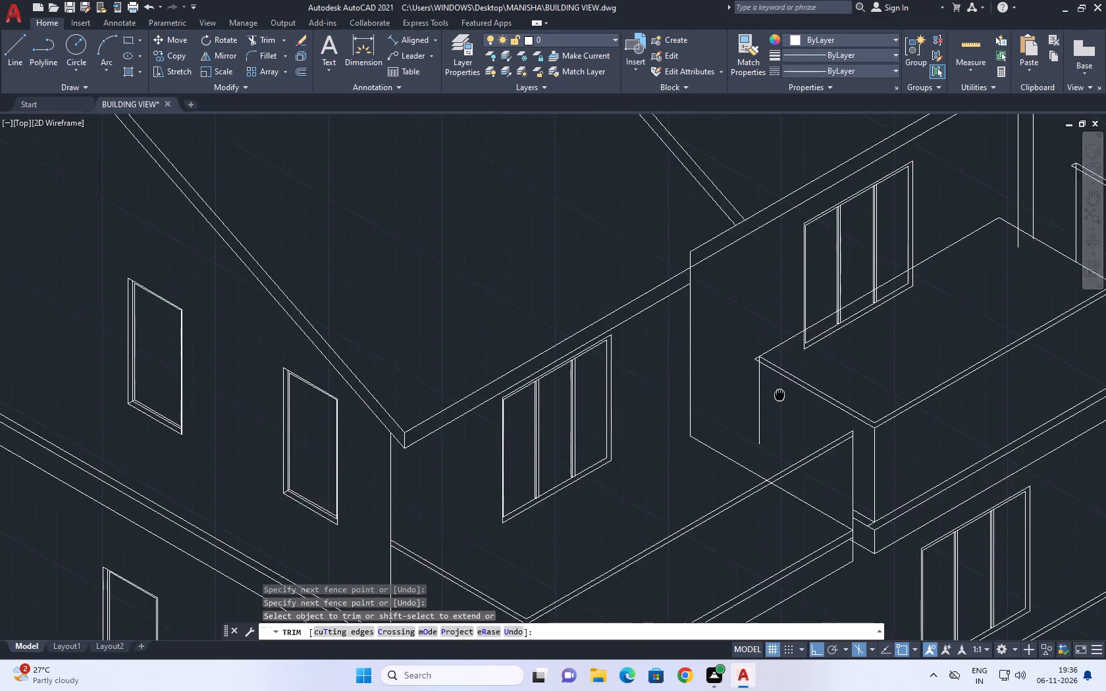
{"action": "middle_click_drag", "start_coordinate": [780, 397], "coordinate": [769, 408]}
{"action": "scroll", "coordinate": [752, 399], "scroll_direction": "down", "scroll_amount": 2}
{"action": "middle_click_drag", "start_coordinate": [890, 318], "coordinate": [870, 306]}
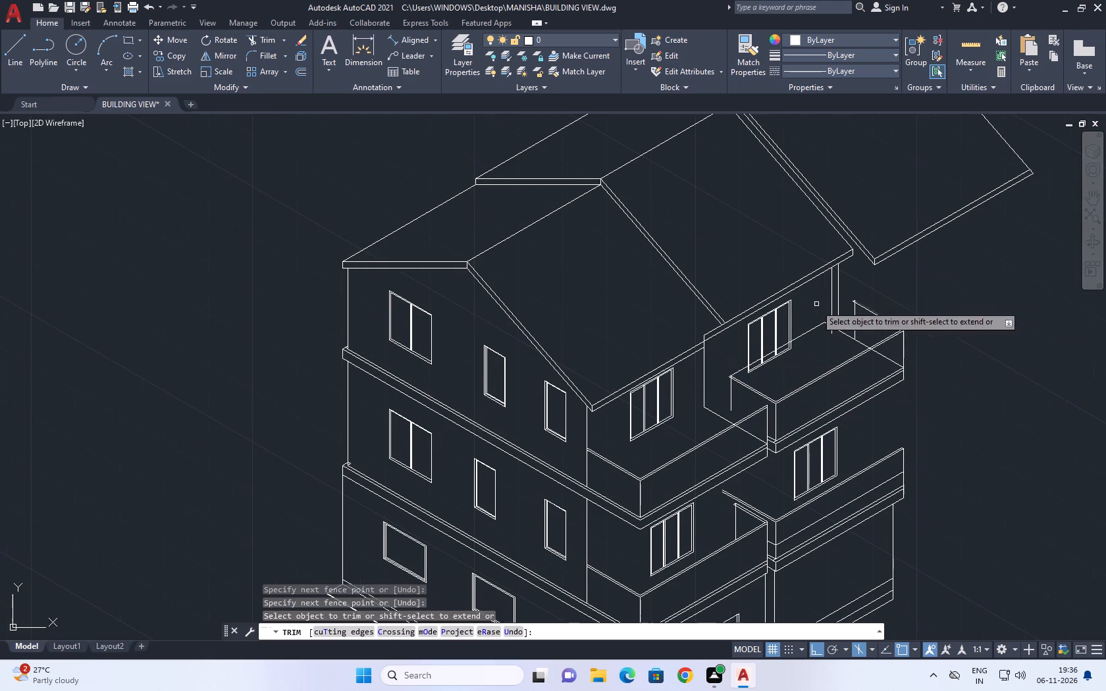
{"action": "scroll", "coordinate": [799, 322], "scroll_direction": "up", "scroll_amount": 2}
{"action": "scroll", "coordinate": [871, 349], "scroll_direction": "up", "scroll_amount": 2}
{"action": "left_click", "coordinate": [882, 334]}
{"action": "scroll", "coordinate": [913, 338], "scroll_direction": "up", "scroll_amount": 2}
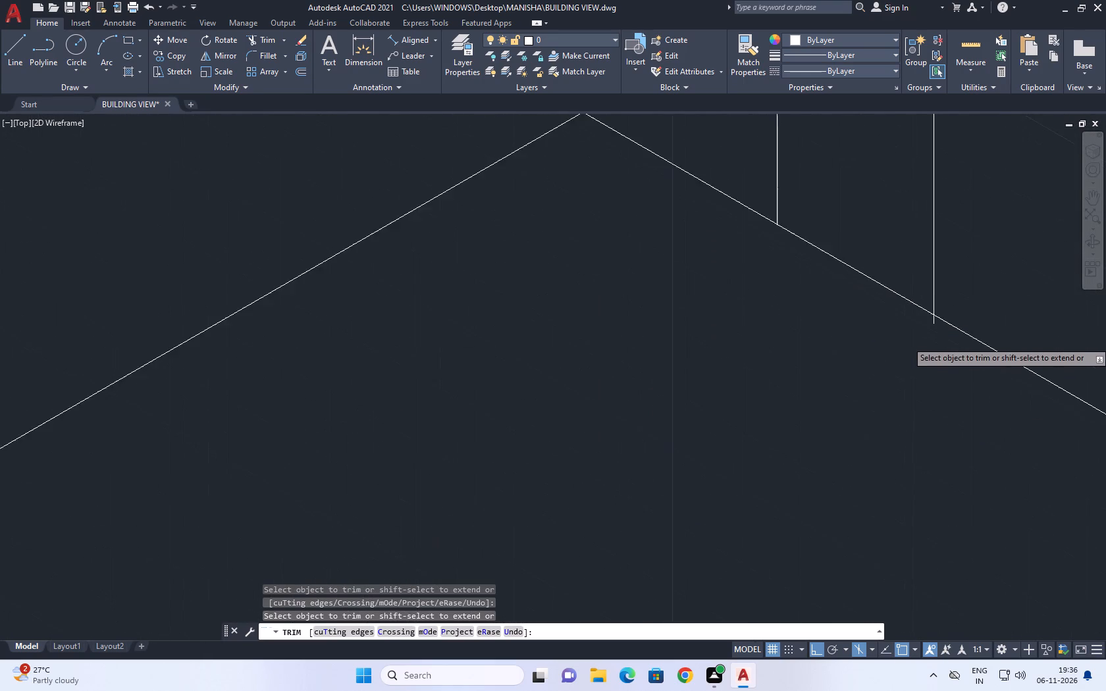
{"action": "scroll", "coordinate": [923, 341], "scroll_direction": "up", "scroll_amount": 3}
{"action": "left_click", "coordinate": [941, 305]}
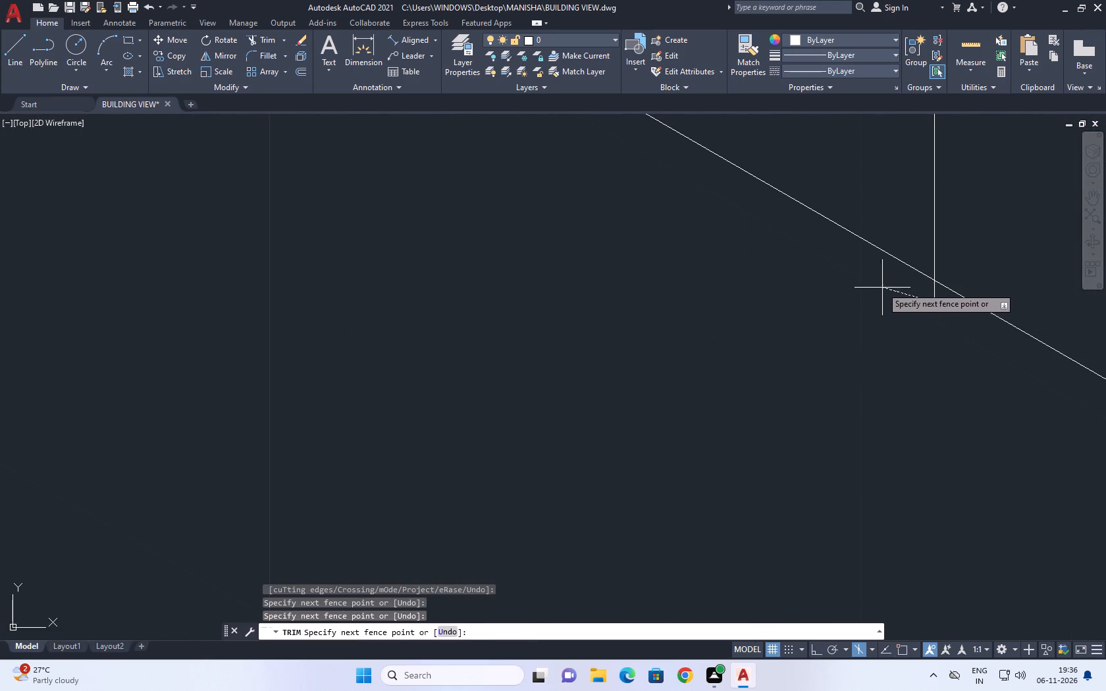
{"action": "left_click", "coordinate": [865, 276]}
{"action": "left_click", "coordinate": [946, 300]}
{"action": "left_click_drag", "start_coordinate": [923, 287], "coordinate": [913, 291]}
{"action": "scroll", "coordinate": [785, 334], "scroll_direction": "down", "scroll_amount": 3}
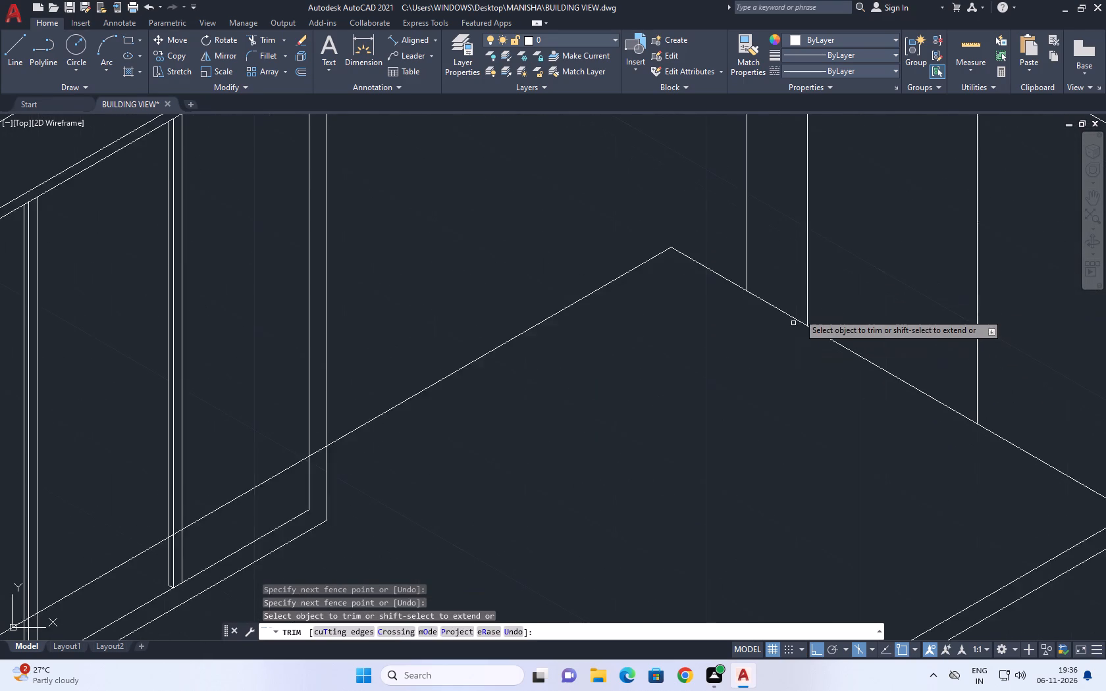
{"action": "scroll", "coordinate": [799, 312], "scroll_direction": "down", "scroll_amount": 3}
{"action": "middle_click_drag", "start_coordinate": [822, 294], "coordinate": [685, 343]}
{"action": "right_click", "coordinate": [931, 271]}
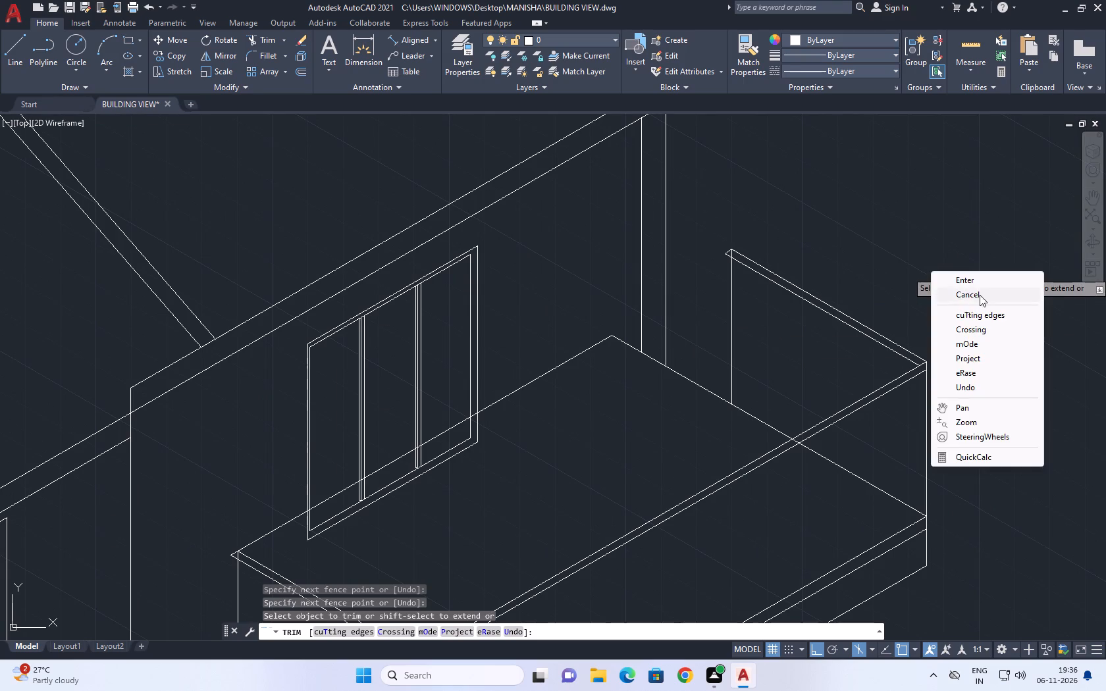
{"action": "left_click", "coordinate": [980, 295]}
Erase the upper side balcony's inner floor line that crosses the top-floor window.
{"action": "left_click", "coordinate": [293, 225]}
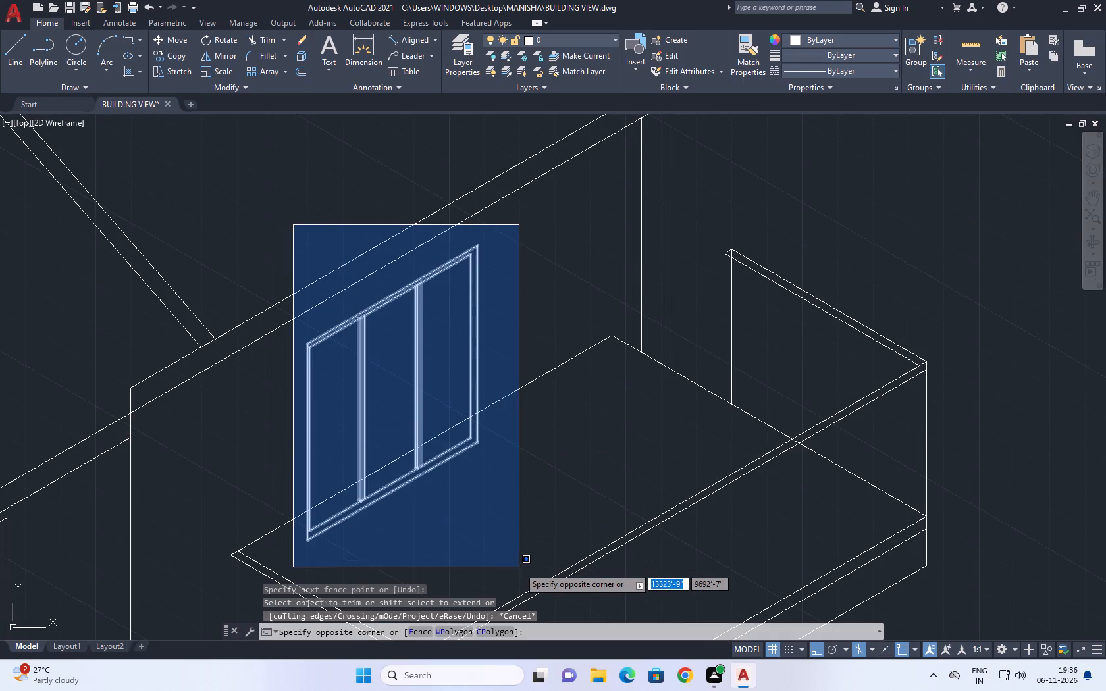
{"action": "left_click", "coordinate": [428, 234]}
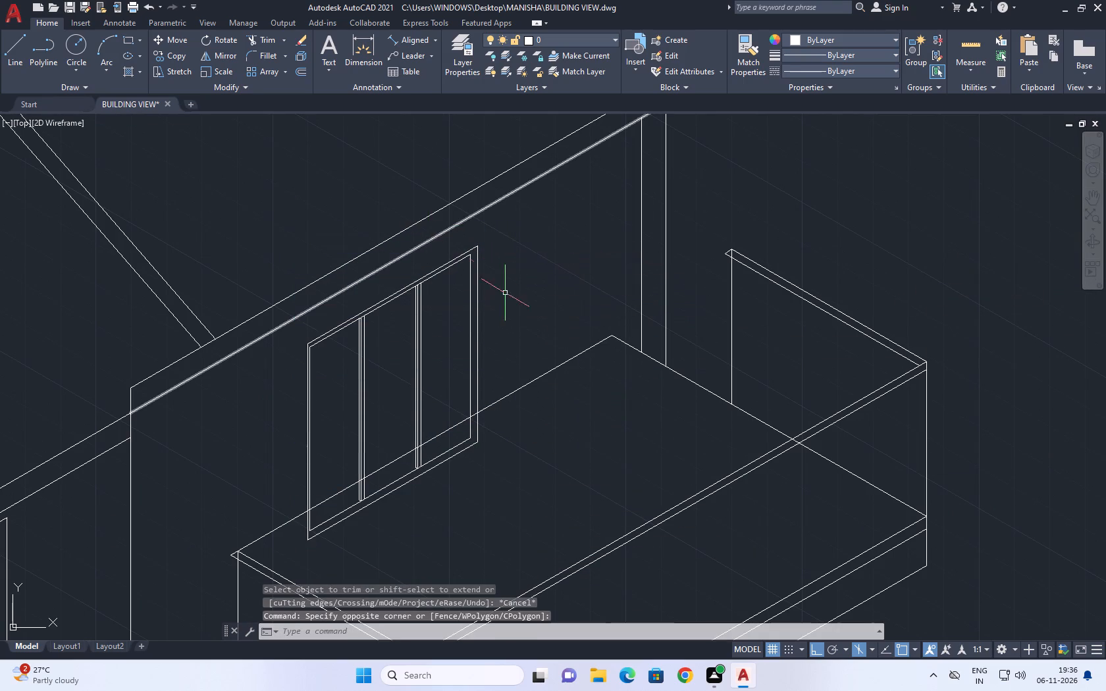
{"action": "left_click", "coordinate": [537, 357]}
{"action": "left_click_drag", "start_coordinate": [527, 405], "coordinate": [527, 411]}
{"action": "right_click", "coordinate": [533, 282]}
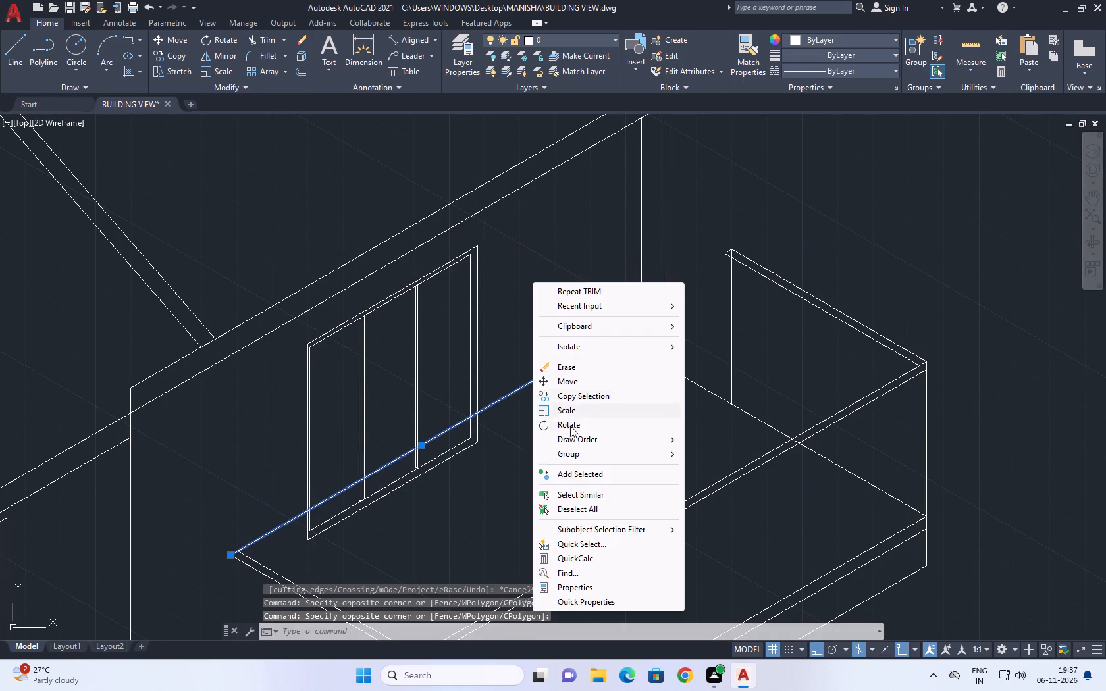
{"action": "left_click", "coordinate": [567, 368]}
Erase the short vertical line at the near free end of the upper side balcony's parapet.
{"action": "scroll", "coordinate": [613, 403], "scroll_direction": "down", "scroll_amount": 3}
{"action": "scroll", "coordinate": [525, 467], "scroll_direction": "up", "scroll_amount": 3}
{"action": "left_click", "coordinate": [550, 432]}
{"action": "left_click_drag", "start_coordinate": [519, 414], "coordinate": [512, 413]}
{"action": "scroll", "coordinate": [587, 407], "scroll_direction": "down", "scroll_amount": 2}
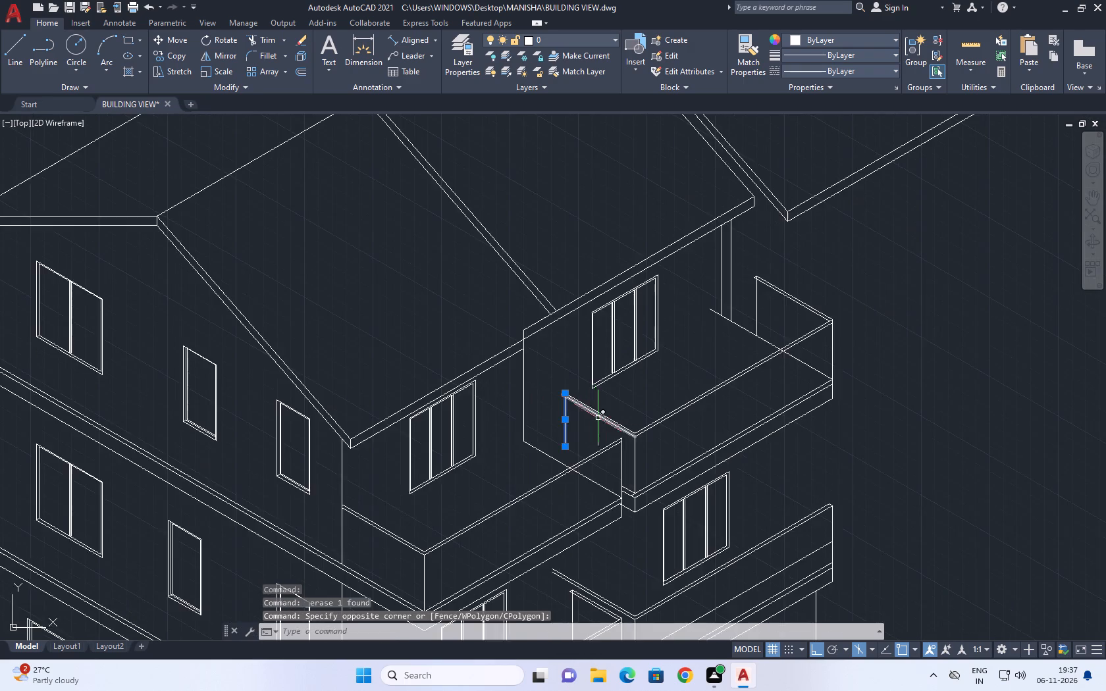
{"action": "middle_click_drag", "start_coordinate": [619, 428], "coordinate": [691, 278]}
{"action": "scroll", "coordinate": [647, 424], "scroll_direction": "up", "scroll_amount": 2}
{"action": "middle_click_drag", "start_coordinate": [664, 426], "coordinate": [704, 456]}
{"action": "right_click", "coordinate": [738, 428]}
{"action": "left_click", "coordinate": [773, 179]}
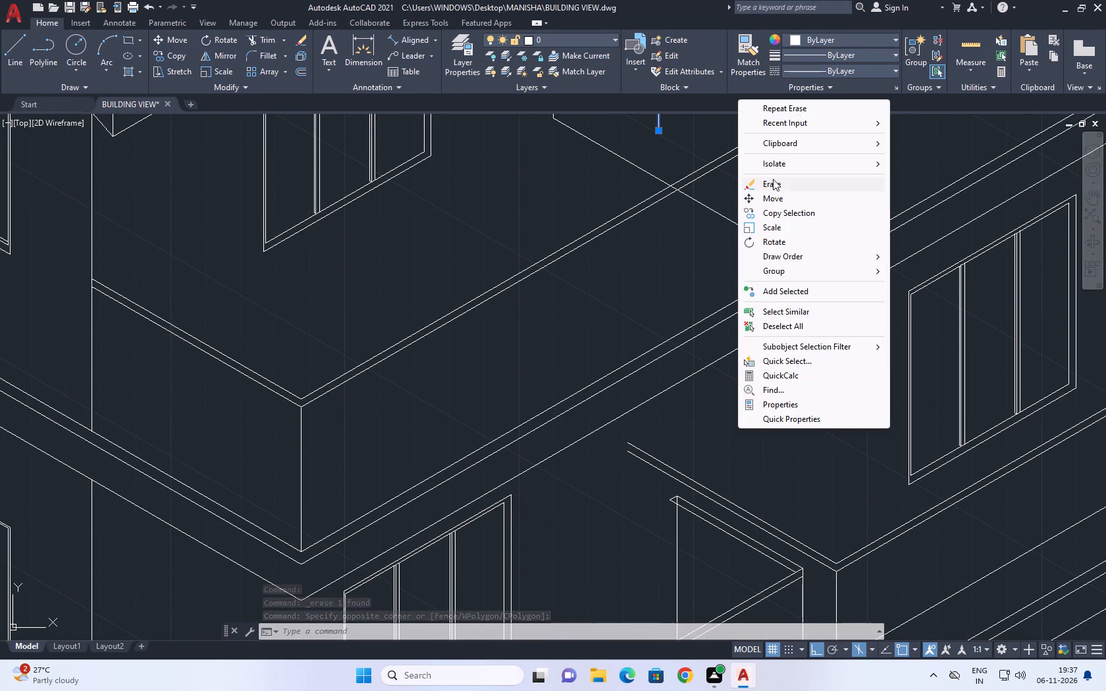
Draw a short line across the upper side balcony's near parapet thickness, continuing as a vertical edge about 4'-5" downward.
{"action": "scroll", "coordinate": [758, 220], "scroll_direction": "down", "scroll_amount": 4}
{"action": "middle_click_drag", "start_coordinate": [757, 218], "coordinate": [760, 299]}
{"action": "scroll", "coordinate": [758, 296], "scroll_direction": "up", "scroll_amount": 4}
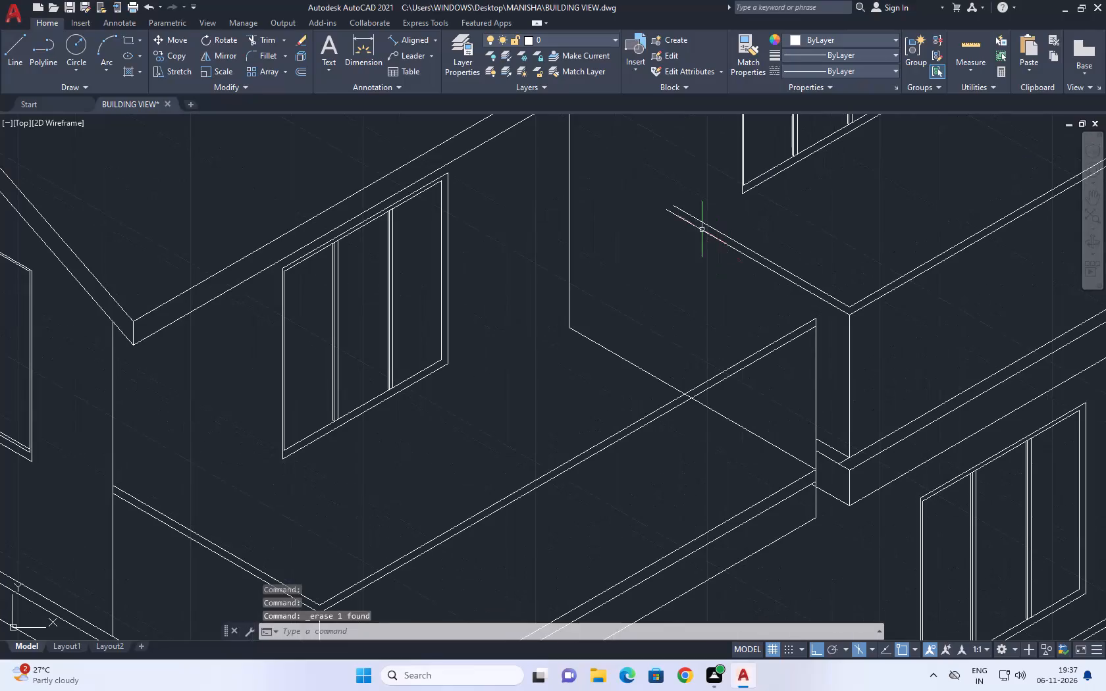
{"action": "left_click", "coordinate": [22, 49]}
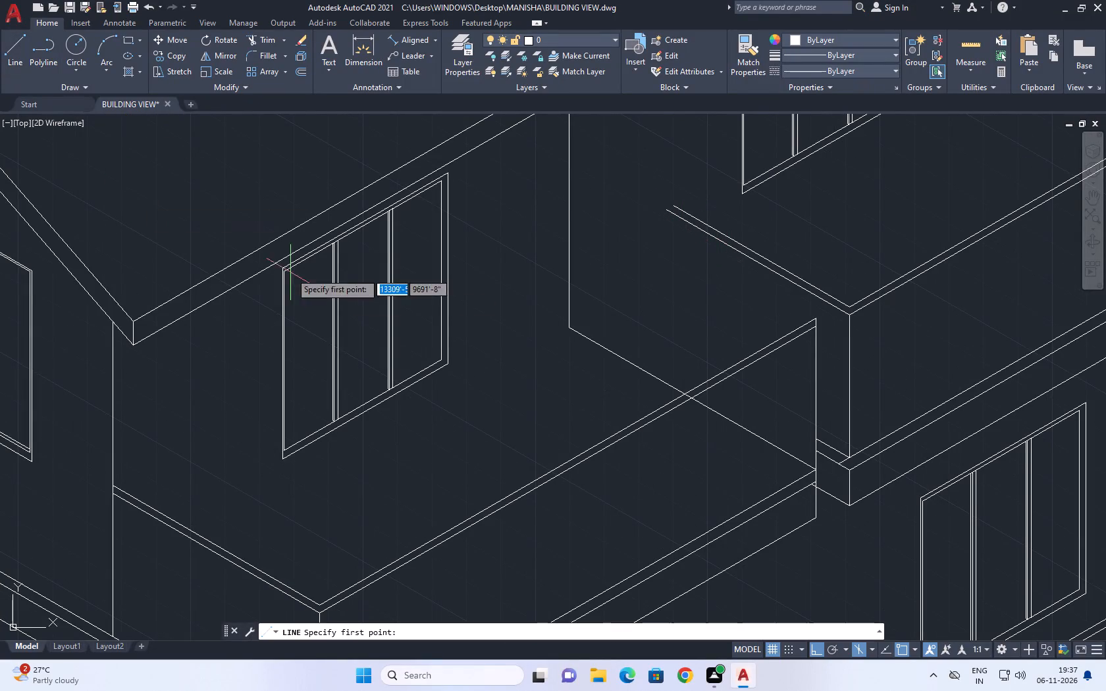
{"action": "scroll", "coordinate": [749, 247], "scroll_direction": "up", "scroll_amount": 2}
{"action": "left_click", "coordinate": [746, 253]}
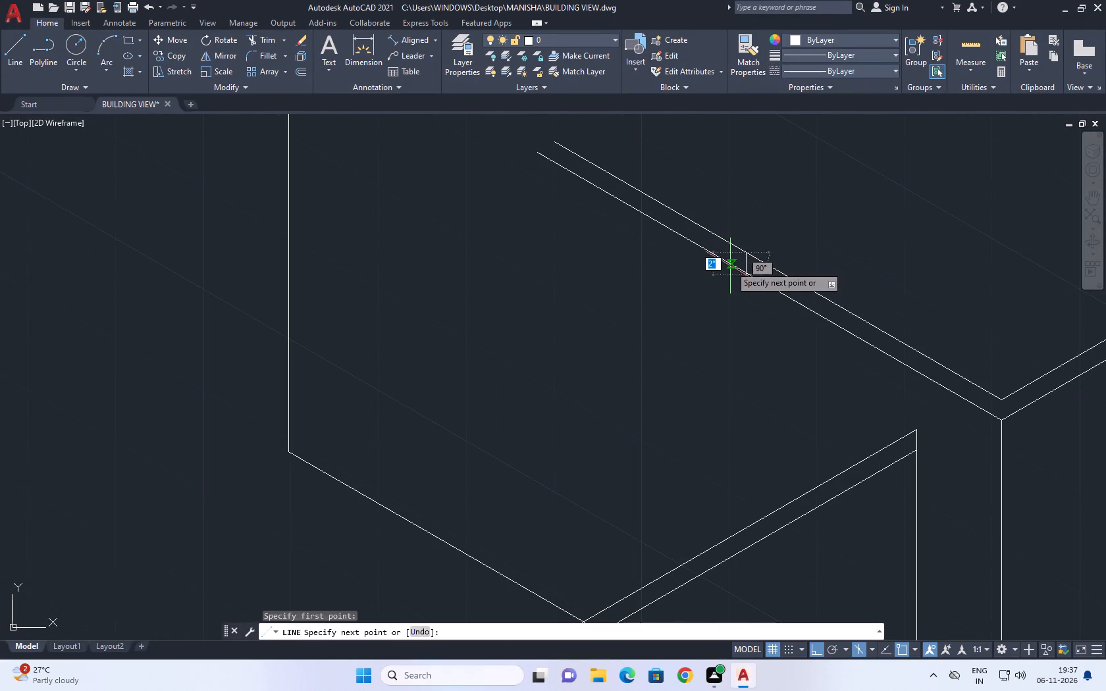
{"action": "scroll", "coordinate": [729, 267], "scroll_direction": "up", "scroll_amount": 2}
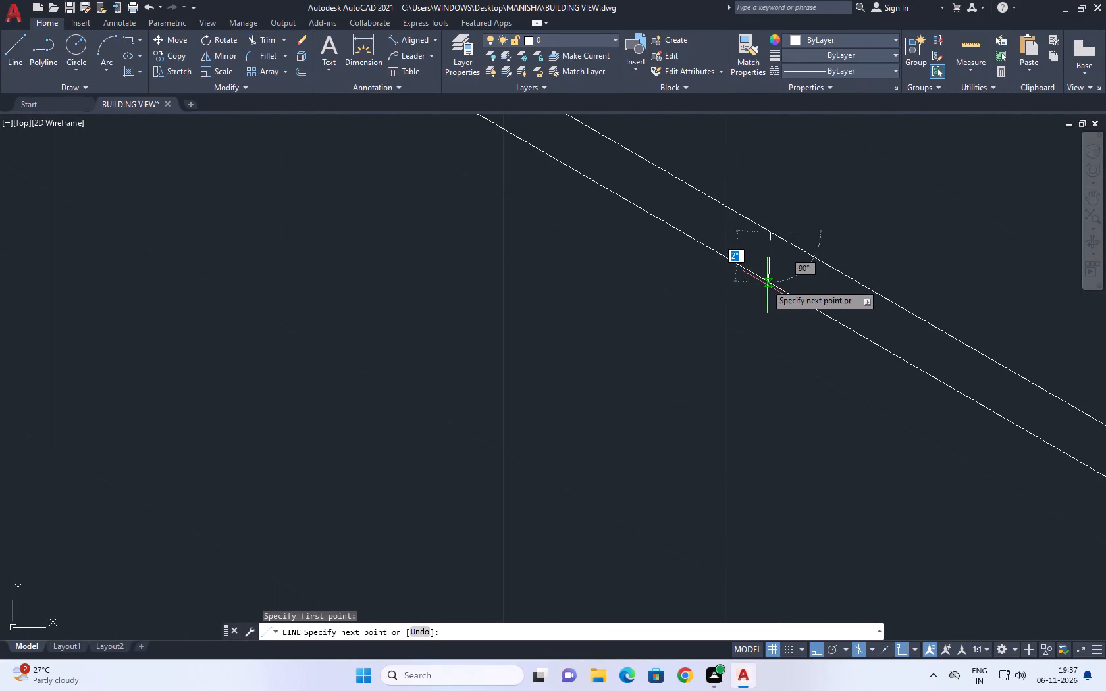
{"action": "left_click", "coordinate": [737, 272]}
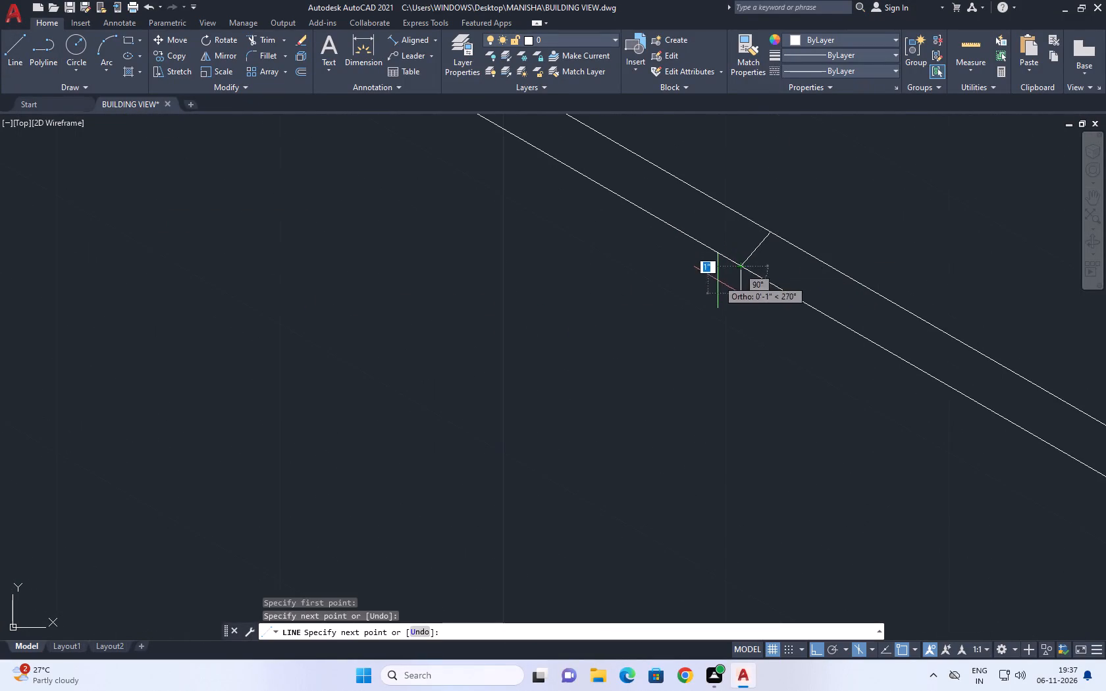
{"action": "scroll", "coordinate": [720, 283], "scroll_direction": "down", "scroll_amount": 4}
{"action": "scroll", "coordinate": [704, 498], "scroll_direction": "up", "scroll_amount": 3}
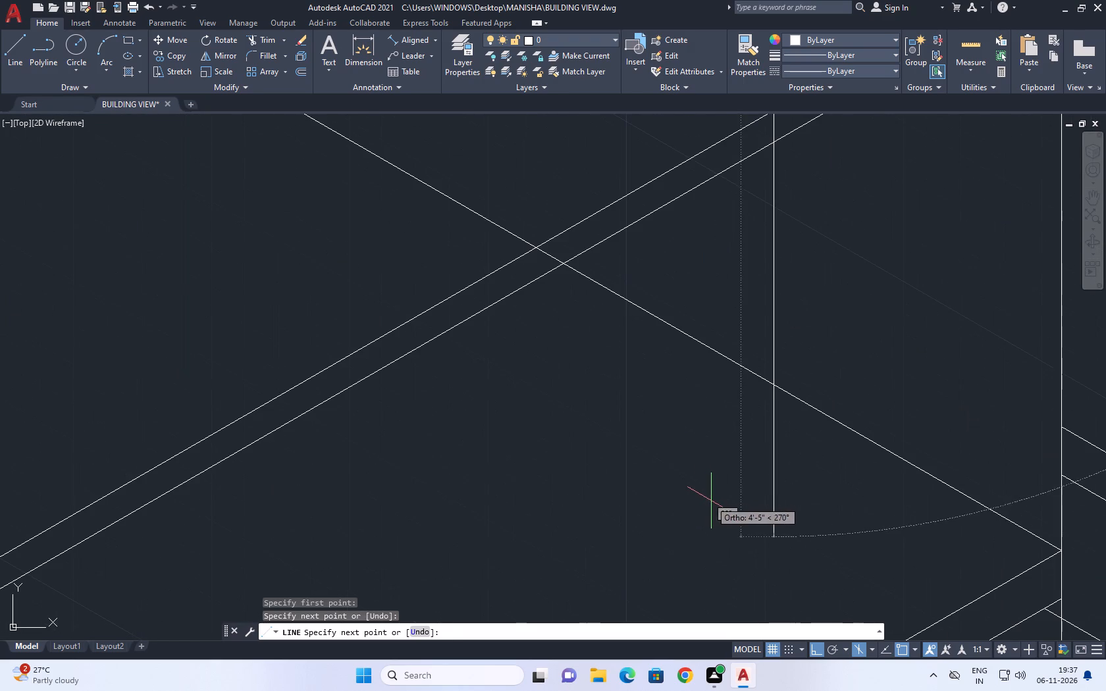
{"action": "left_click", "coordinate": [713, 501]}
{"action": "right_click", "coordinate": [691, 407]}
{"action": "left_click", "coordinate": [727, 430]}
Shorten the new vertical parapet edge so its lower end meets the front balcony's sloping floor line.
{"action": "left_click", "coordinate": [806, 483]}
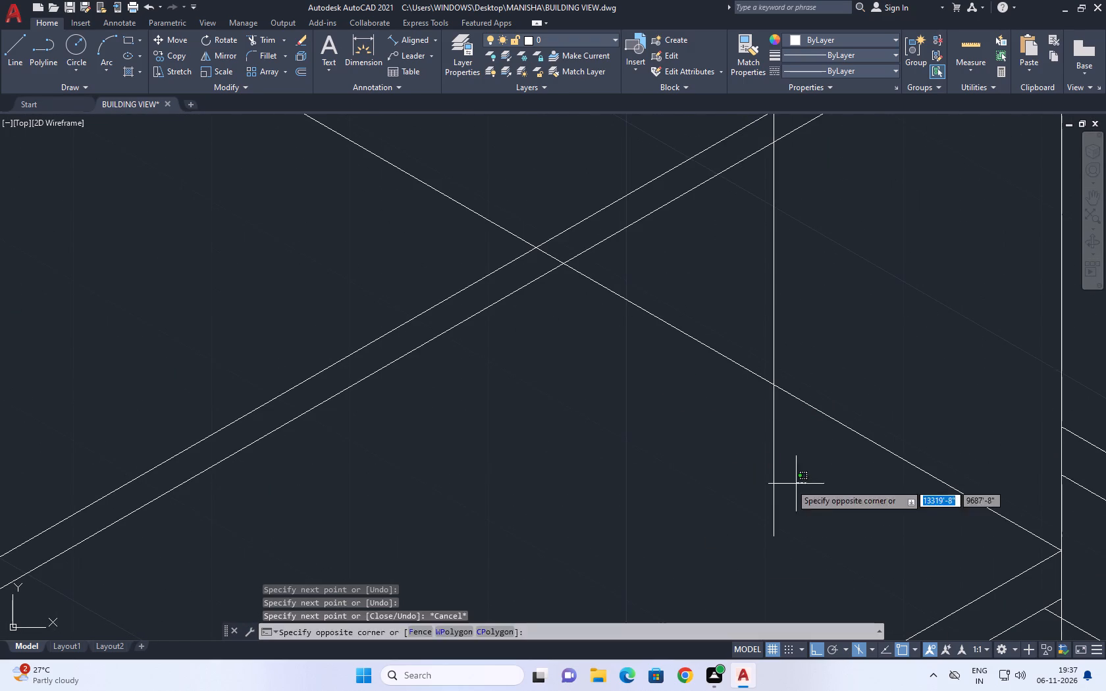
{"action": "left_click", "coordinate": [727, 474]}
{"action": "left_click", "coordinate": [774, 536]}
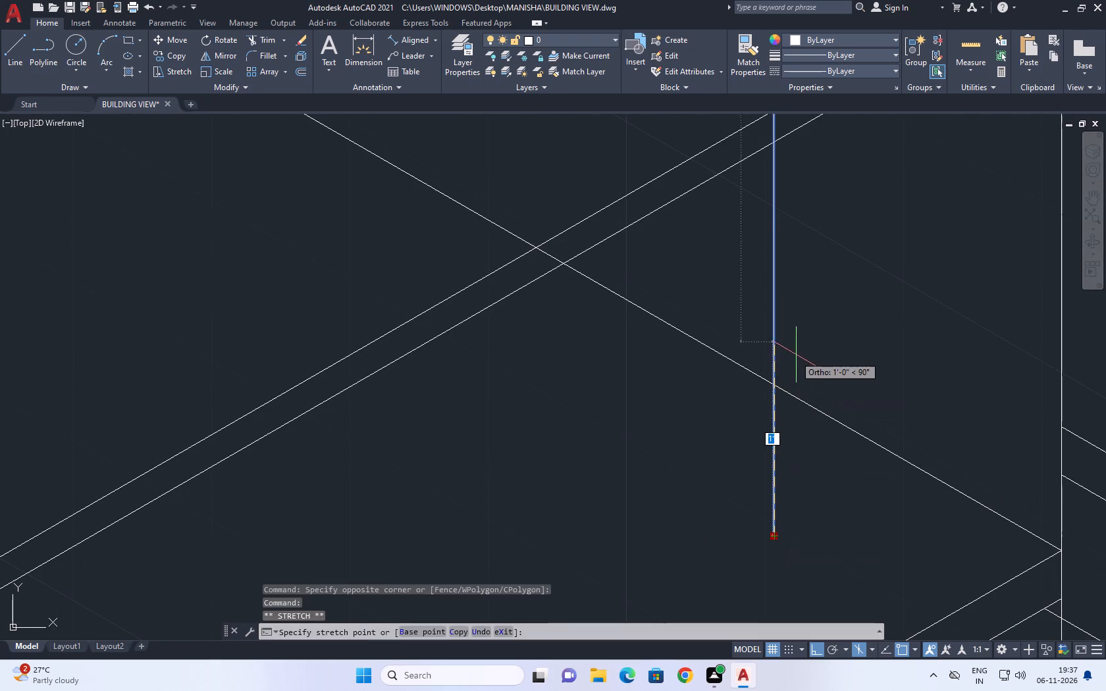
{"action": "left_click", "coordinate": [776, 385]}
{"action": "scroll", "coordinate": [722, 401], "scroll_direction": "down", "scroll_amount": 3}
{"action": "middle_click_drag", "start_coordinate": [790, 322], "coordinate": [780, 433]}
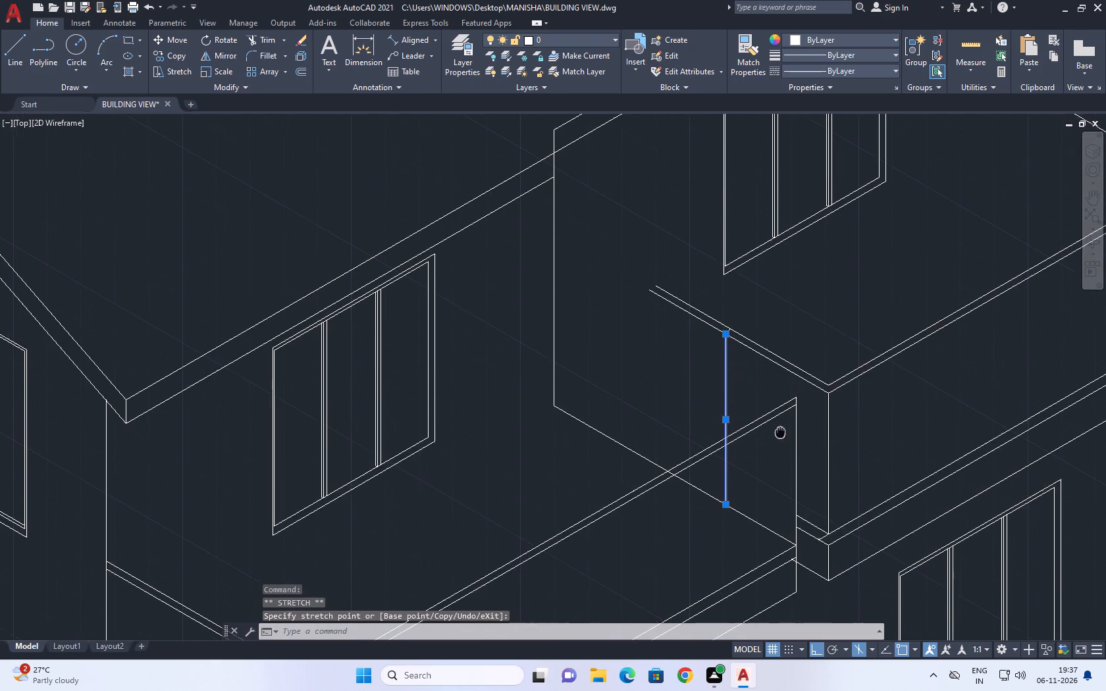
{"action": "right_click", "coordinate": [820, 288]}
{"action": "left_click", "coordinate": [862, 513]}
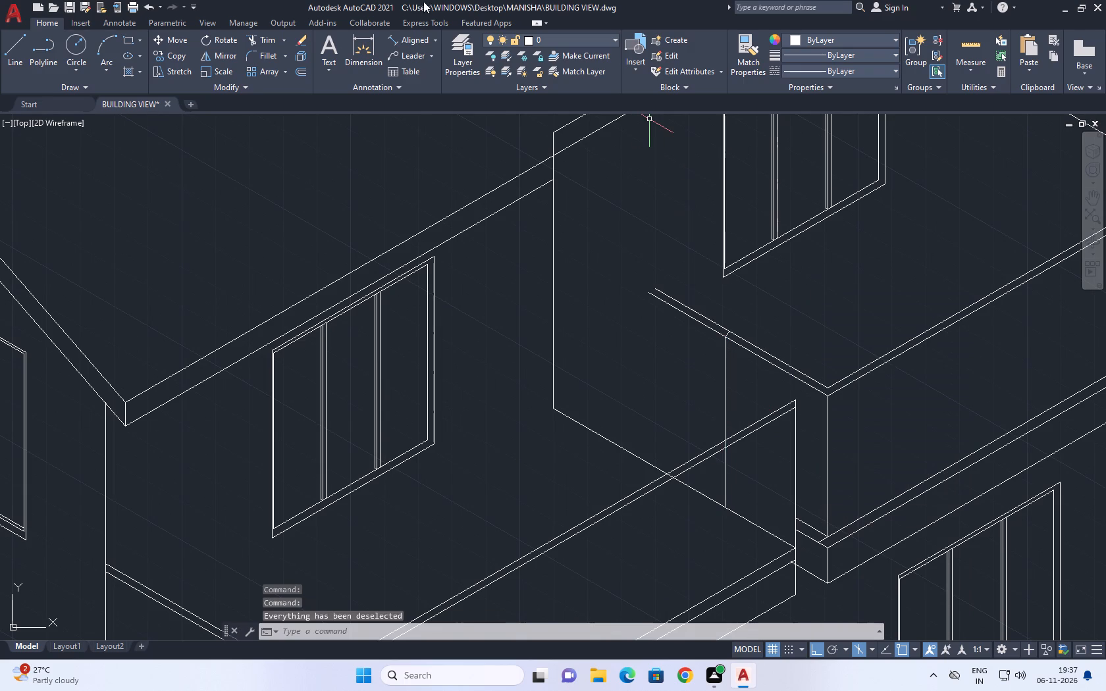
Trim the upper side balcony's two parapet top lines beyond the new end line.
{"action": "left_click", "coordinate": [265, 39]}
{"action": "left_click", "coordinate": [650, 347]}
{"action": "left_click", "coordinate": [737, 311]}
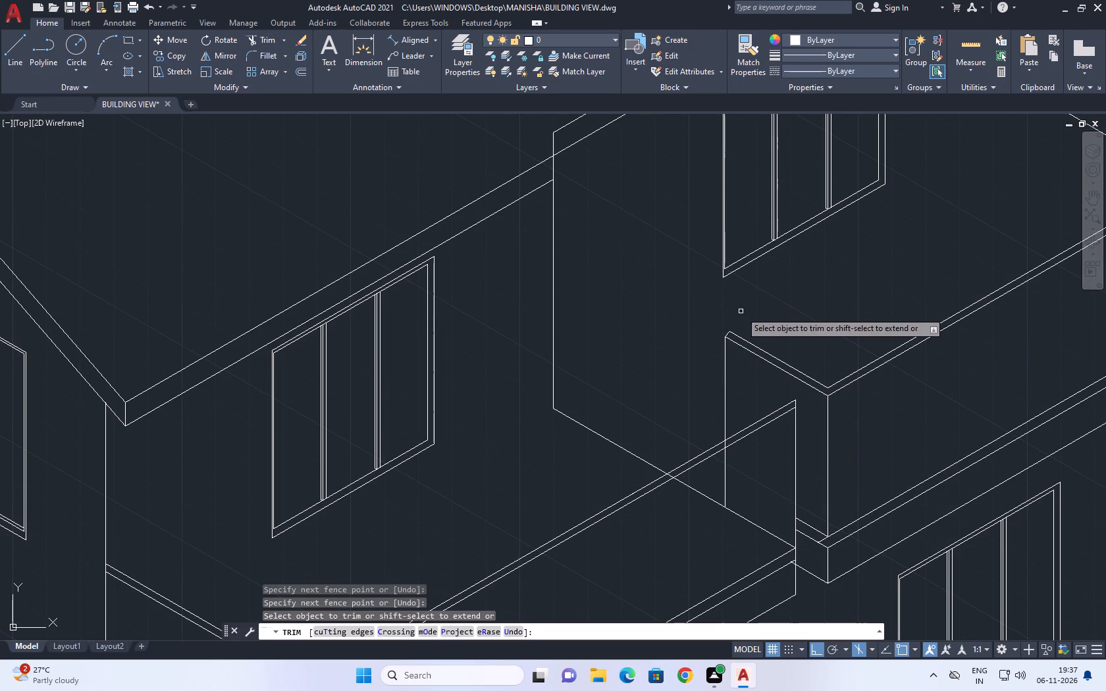
{"action": "scroll", "coordinate": [748, 317], "scroll_direction": "down", "scroll_amount": 2}
{"action": "middle_click_drag", "start_coordinate": [804, 351], "coordinate": [716, 263]}
{"action": "scroll", "coordinate": [657, 403], "scroll_direction": "up", "scroll_amount": 2}
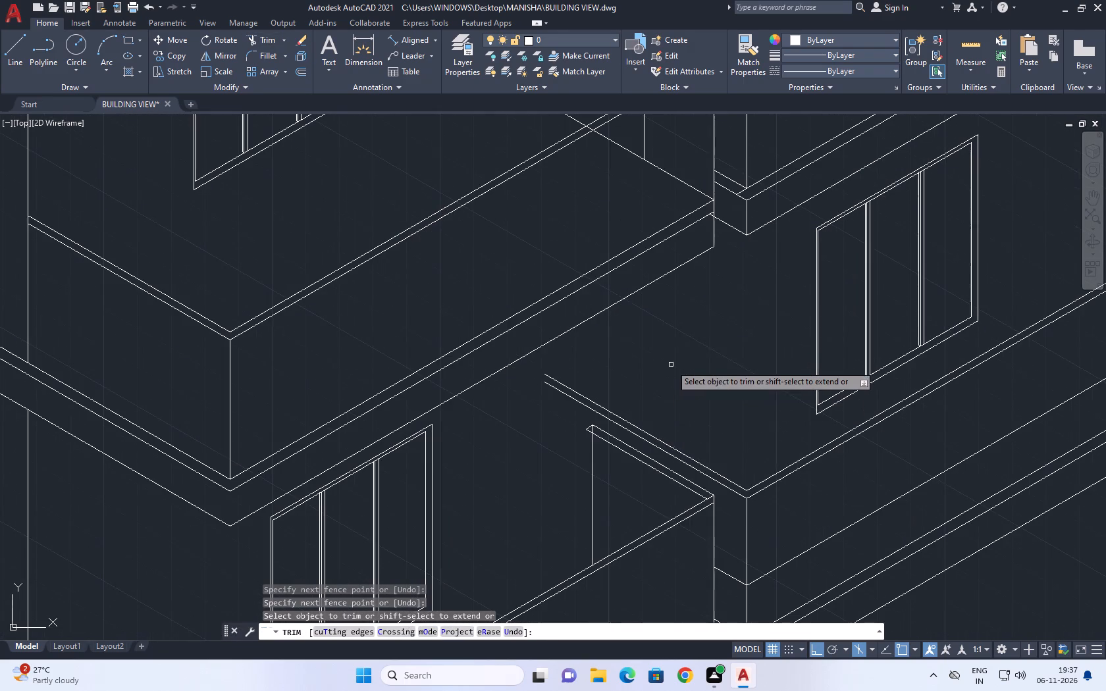
{"action": "right_click", "coordinate": [673, 347]}
{"action": "left_click", "coordinate": [703, 372]}
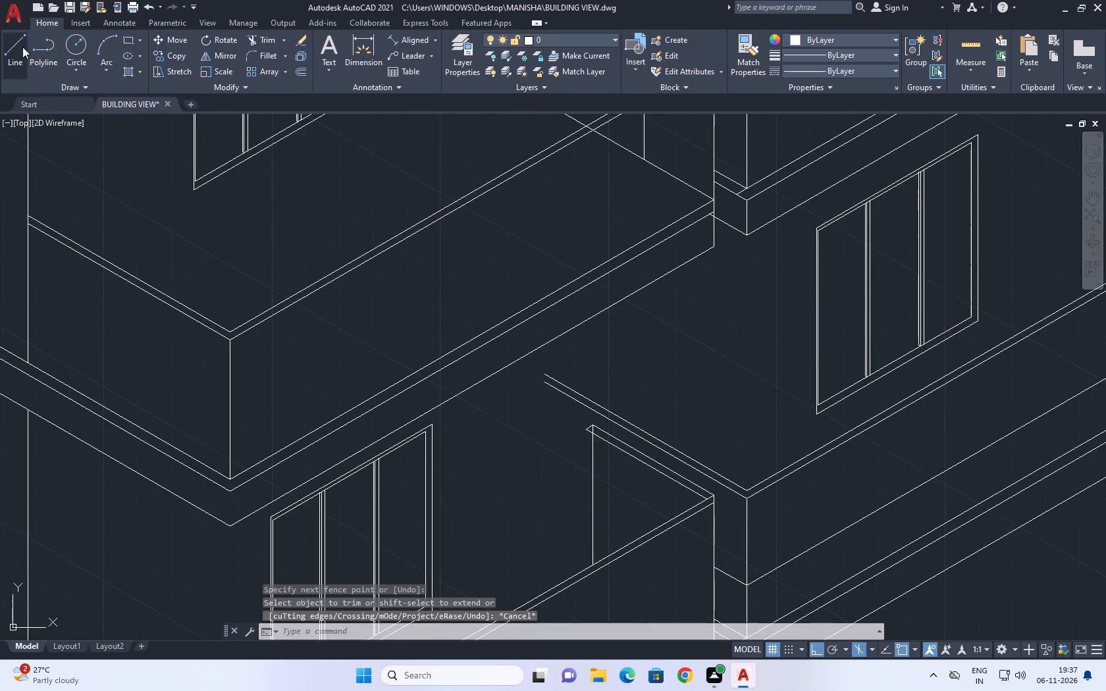
Draw a short end line across the lower side balcony's near parapet thickness, using the Top isoplane direction.
{"action": "left_click", "coordinate": [22, 47]}
{"action": "scroll", "coordinate": [623, 417], "scroll_direction": "up", "scroll_amount": 2}
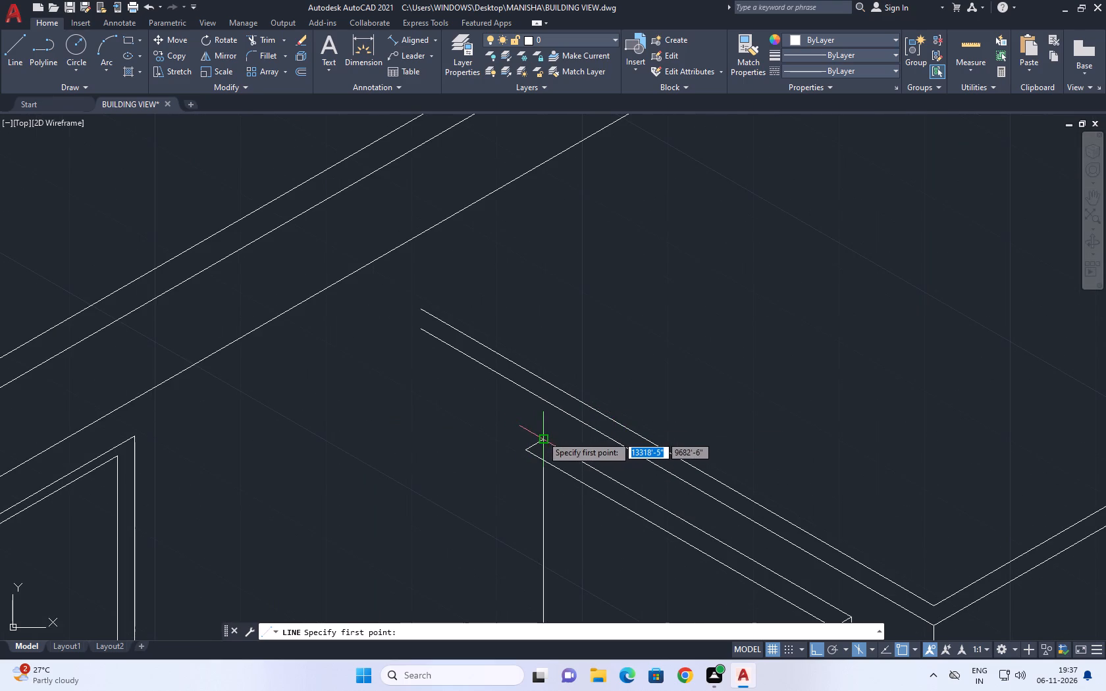
{"action": "left_click", "coordinate": [552, 380]}
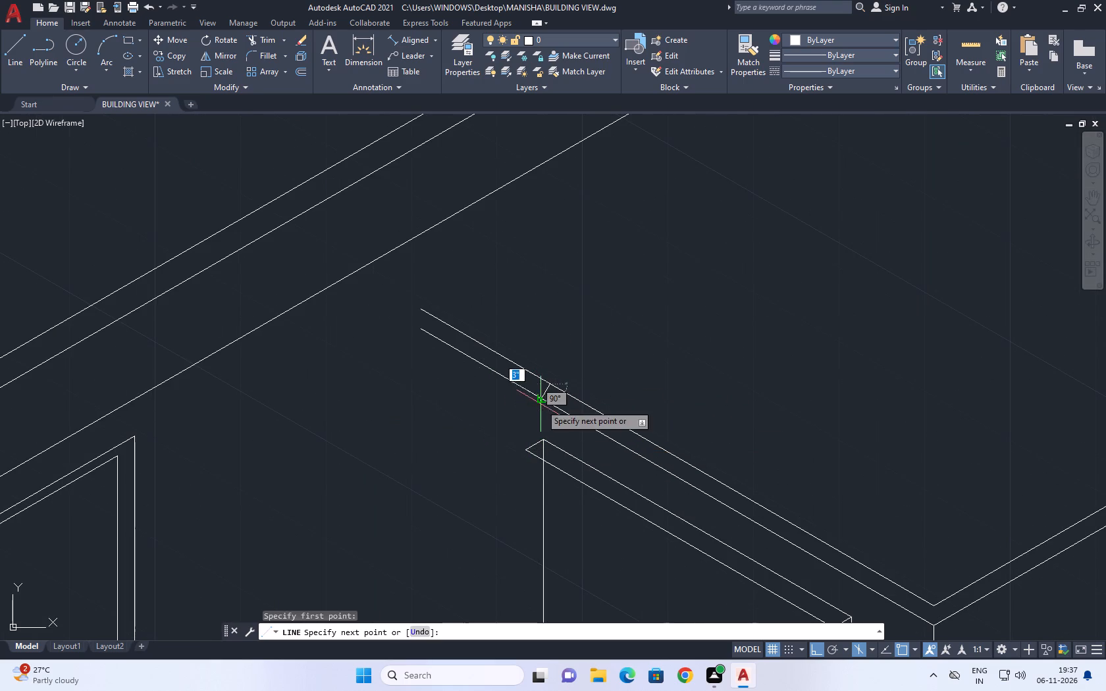
{"action": "scroll", "coordinate": [540, 404], "scroll_direction": "up", "scroll_amount": 1}
{"action": "left_click", "coordinate": [504, 407]}
{"action": "scroll", "coordinate": [562, 403], "scroll_direction": "up", "scroll_amount": 1}
{"action": "key", "text": "ctrl+z"}
{"action": "scroll", "coordinate": [541, 394], "scroll_direction": "up", "scroll_amount": 2}
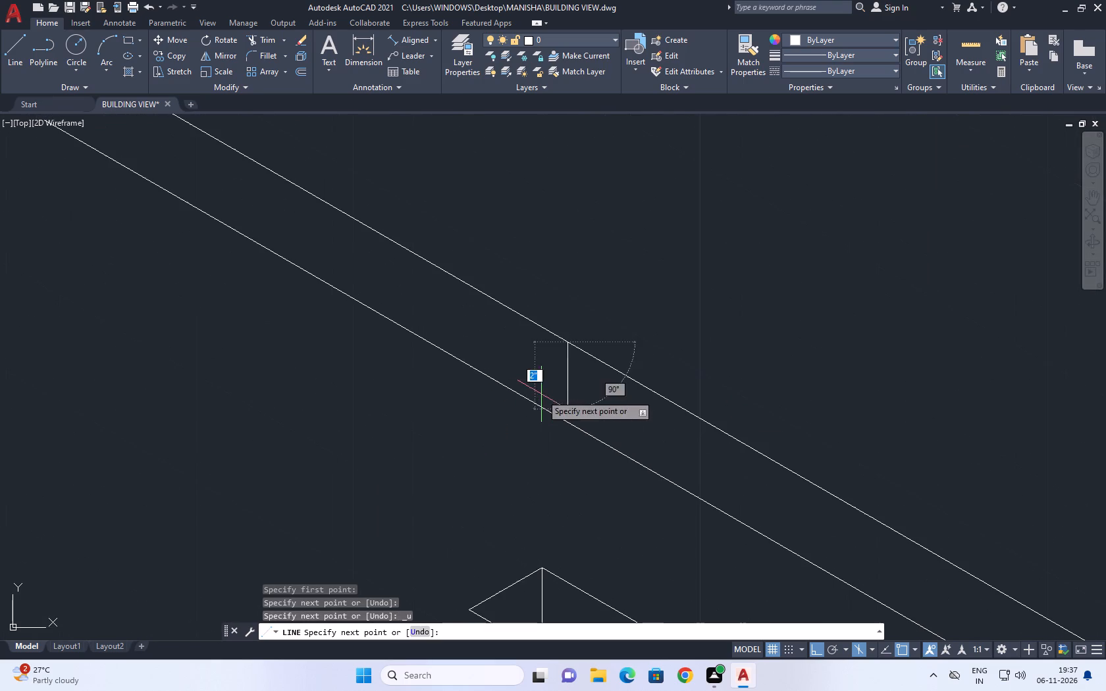
{"action": "key", "text": "F5"}
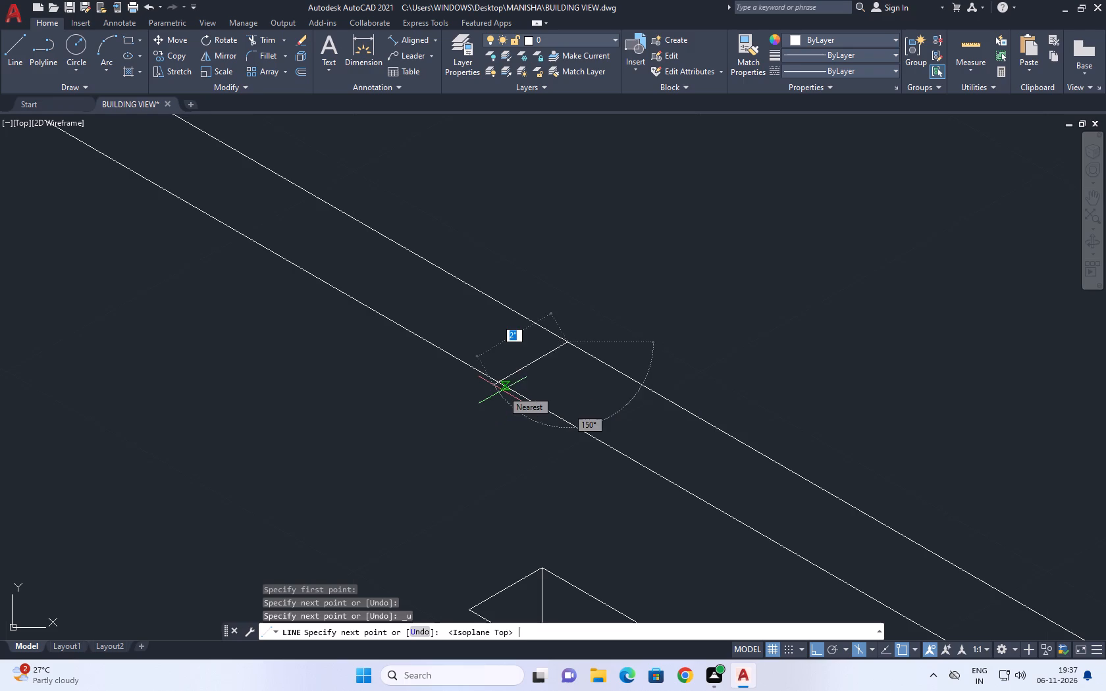
{"action": "left_click", "coordinate": [496, 397]}
{"action": "key", "text": "space"}
{"action": "scroll", "coordinate": [612, 359], "scroll_direction": "down", "scroll_amount": 4}
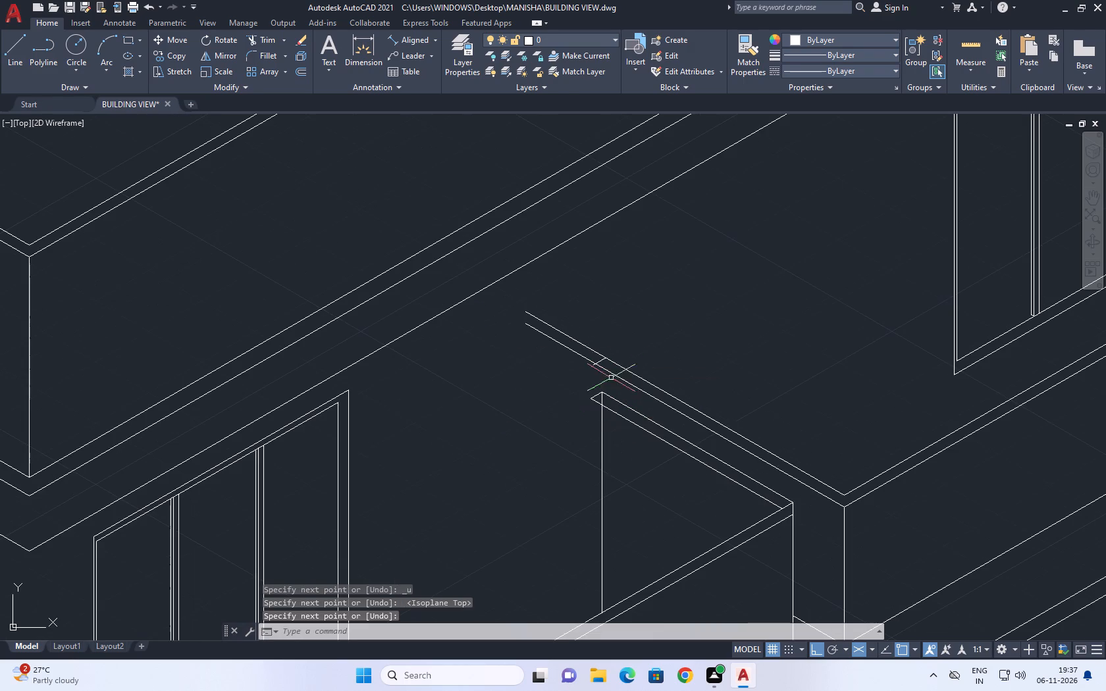
Trim the lower side balcony's parapet top lines beyond the new end line, and trim that line's own overrun.
{"action": "scroll", "coordinate": [600, 414], "scroll_direction": "up", "scroll_amount": 2}
{"action": "scroll", "coordinate": [606, 372], "scroll_direction": "down", "scroll_amount": 2}
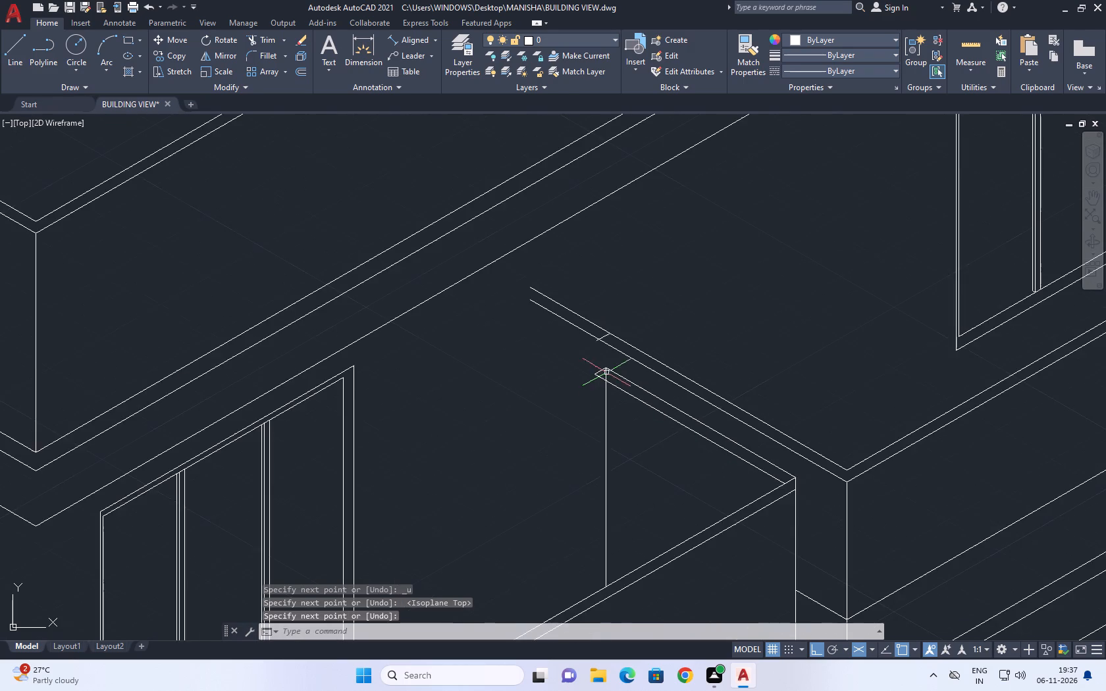
{"action": "middle_click_drag", "start_coordinate": [625, 322], "coordinate": [643, 361]}
{"action": "key", "text": "t"}
{"action": "key", "text": "r"}
{"action": "key", "text": "space"}
{"action": "left_click", "coordinate": [612, 313]}
{"action": "left_click", "coordinate": [547, 372]}
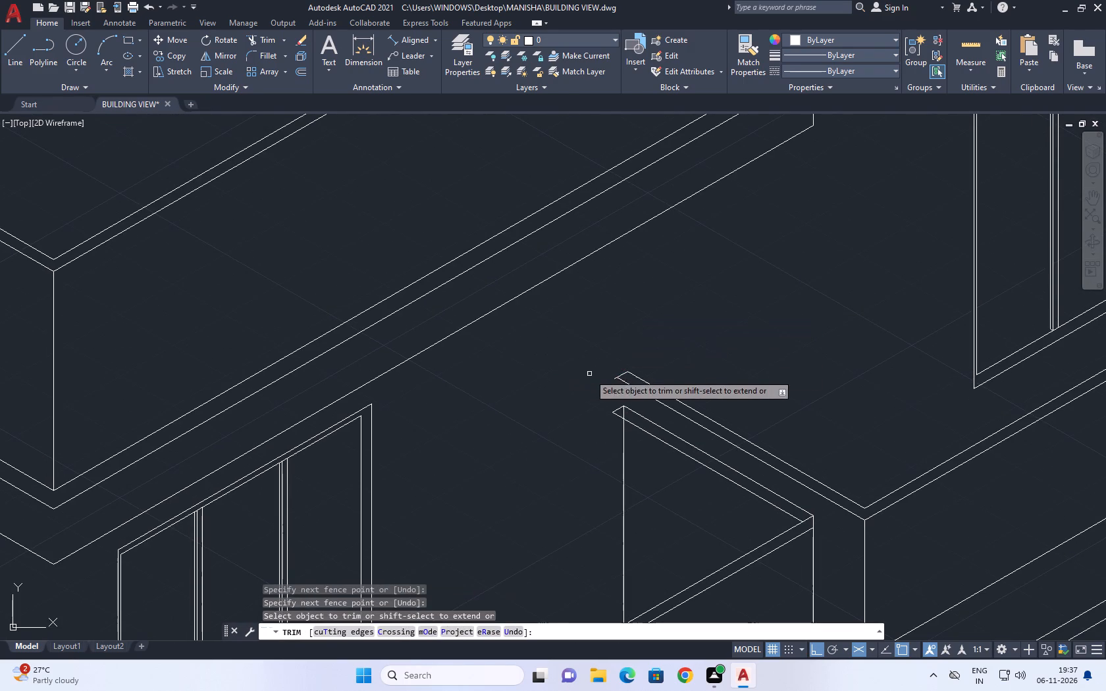
{"action": "scroll", "coordinate": [611, 368], "scroll_direction": "up", "scroll_amount": 4}
{"action": "left_click", "coordinate": [620, 390]}
{"action": "left_click", "coordinate": [595, 344]}
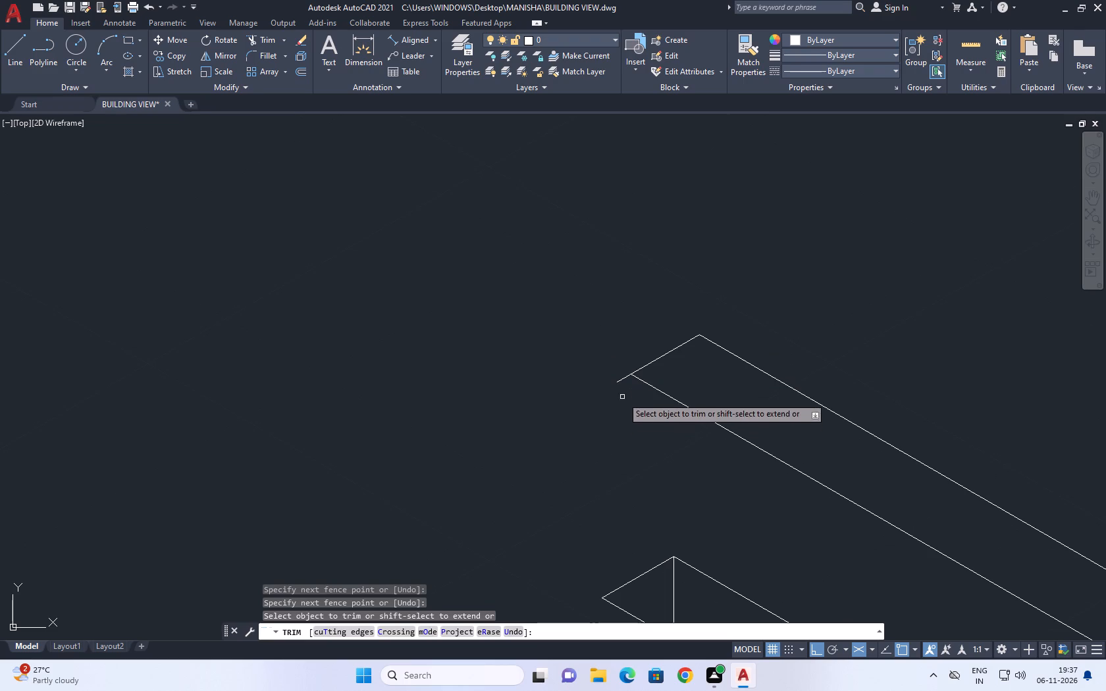
{"action": "left_click", "coordinate": [628, 388]}
{"action": "left_click_drag", "start_coordinate": [572, 354], "coordinate": [499, 361]}
{"action": "scroll", "coordinate": [554, 395], "scroll_direction": "down", "scroll_amount": 3}
{"action": "right_click", "coordinate": [554, 396]}
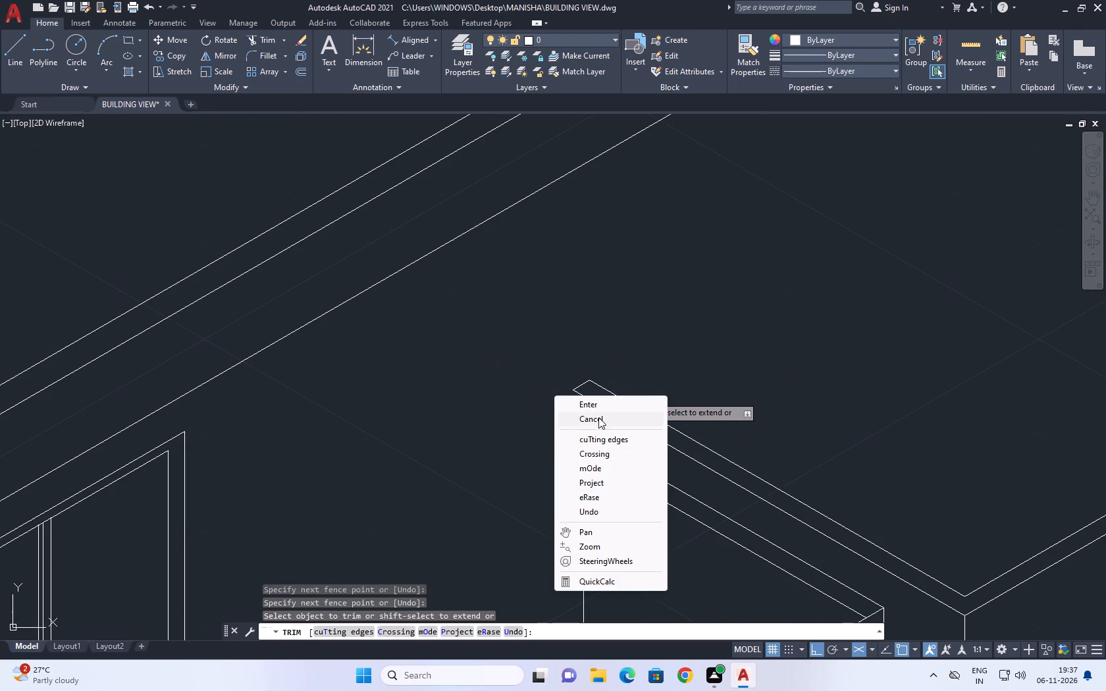
{"action": "left_click", "coordinate": [600, 415]}
Draw a vertical edge downward from the near corner of the lower rear balcony's parapet end, using the Right isoplane direction.
{"action": "middle_click_drag", "start_coordinate": [598, 428], "coordinate": [627, 382]}
{"action": "scroll", "coordinate": [627, 353], "scroll_direction": "down", "scroll_amount": 2}
{"action": "middle_click_drag", "start_coordinate": [677, 369], "coordinate": [649, 396]}
{"action": "scroll", "coordinate": [637, 392], "scroll_direction": "down", "scroll_amount": 2}
{"action": "middle_click_drag", "start_coordinate": [684, 378], "coordinate": [681, 386]}
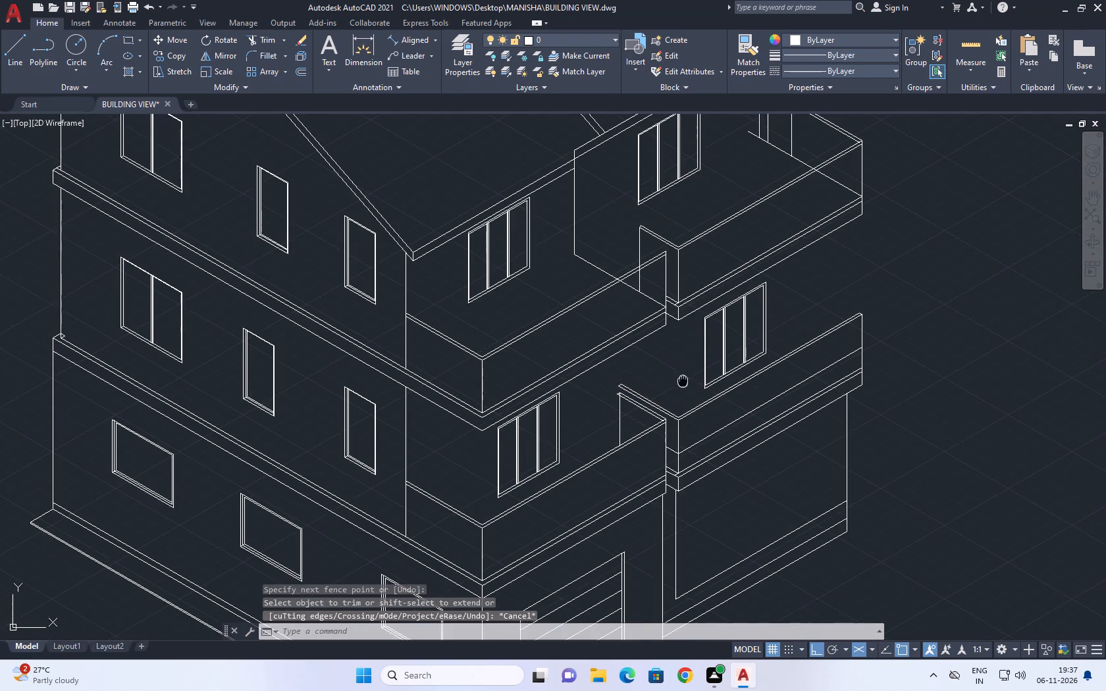
{"action": "middle_click_drag", "start_coordinate": [681, 386], "coordinate": [672, 396]}
{"action": "key", "text": "l"}
{"action": "key", "text": "space"}
{"action": "scroll", "coordinate": [633, 400], "scroll_direction": "up", "scroll_amount": 5}
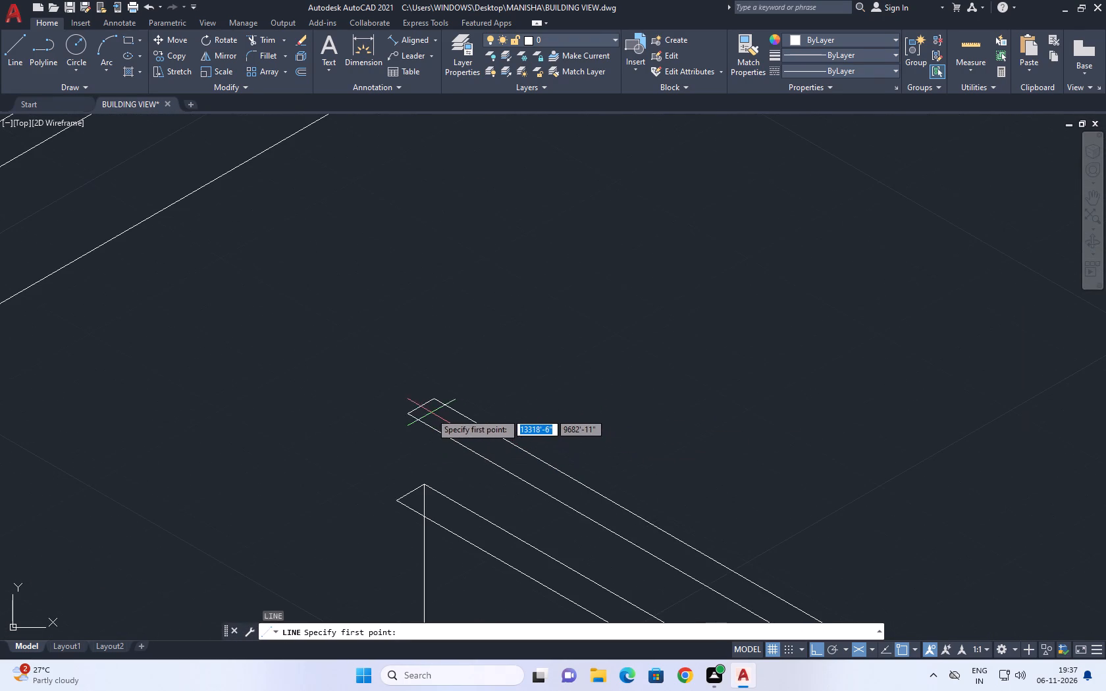
{"action": "left_click", "coordinate": [411, 415]}
{"action": "middle_click_drag", "start_coordinate": [413, 442], "coordinate": [471, 313]}
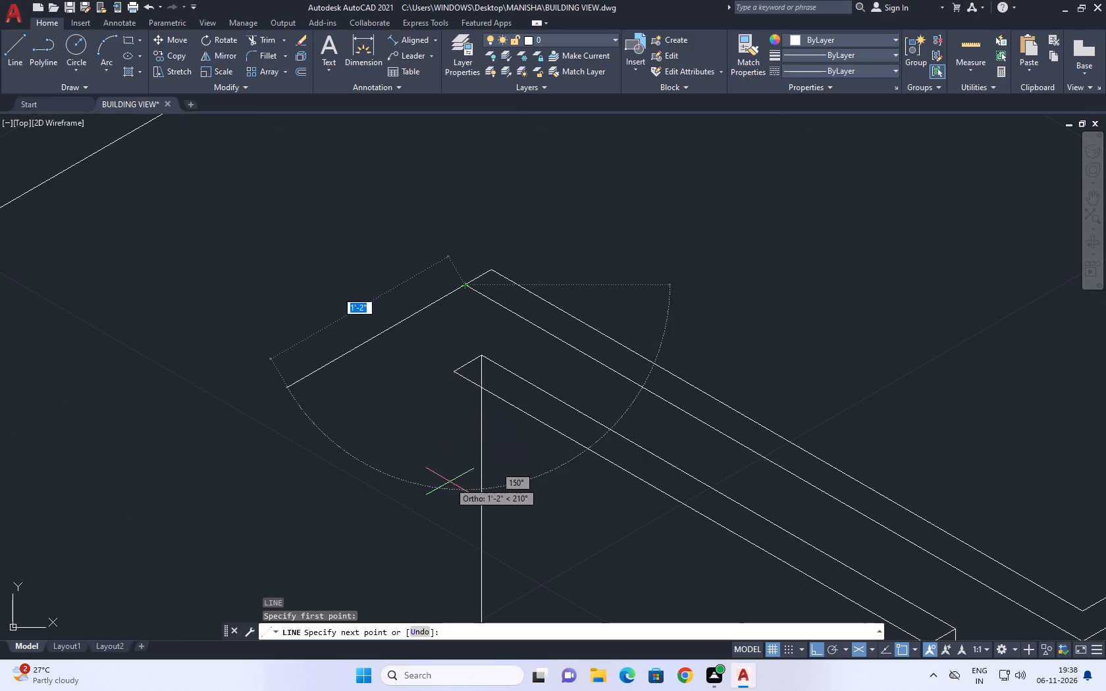
{"action": "key", "text": "F5"}
{"action": "left_click_drag", "start_coordinate": [452, 476], "coordinate": [456, 484]}
{"action": "key", "text": "space"}
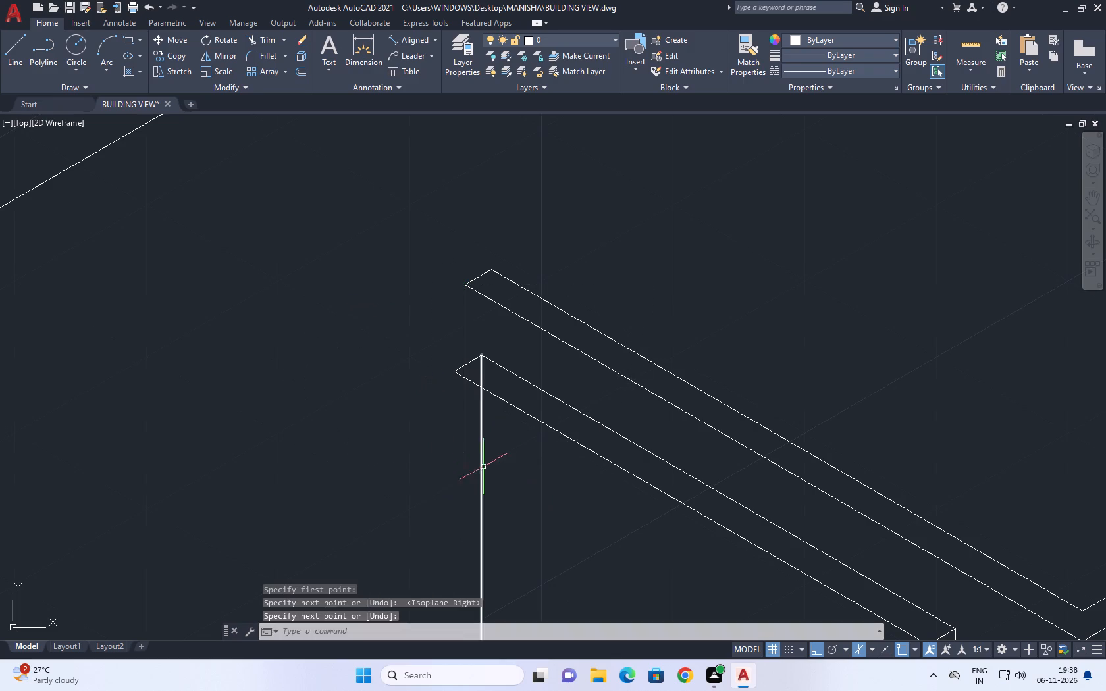
Trim the short piece of the new vertical edge that crosses the top thickness of the adjoining front balcony parapet.
{"action": "scroll", "coordinate": [462, 396], "scroll_direction": "up", "scroll_amount": 1}
{"action": "middle_click_drag", "start_coordinate": [462, 398], "coordinate": [548, 372]}
{"action": "key", "text": "t"}
{"action": "key", "text": "r"}
{"action": "key", "text": "space"}
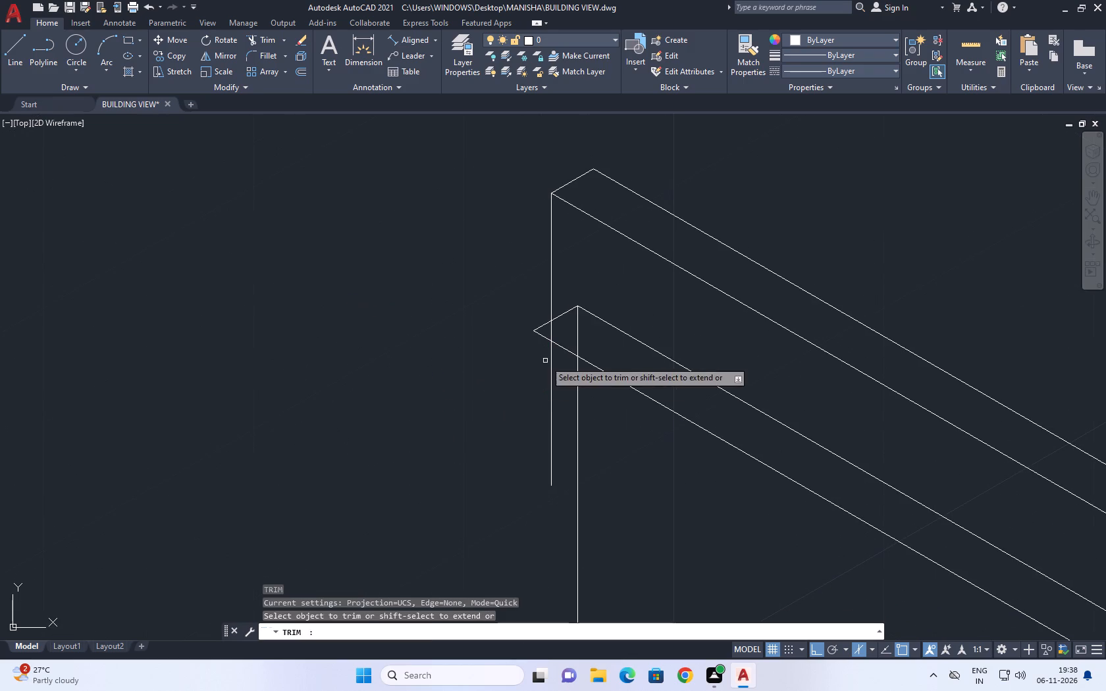
{"action": "left_click", "coordinate": [552, 331]}
{"action": "key", "text": "space"}
Move the lower front balcony parapet's vertical end edge from the far corner to the near corner of its short end line.
{"action": "scroll", "coordinate": [580, 326], "scroll_direction": "down", "scroll_amount": 3}
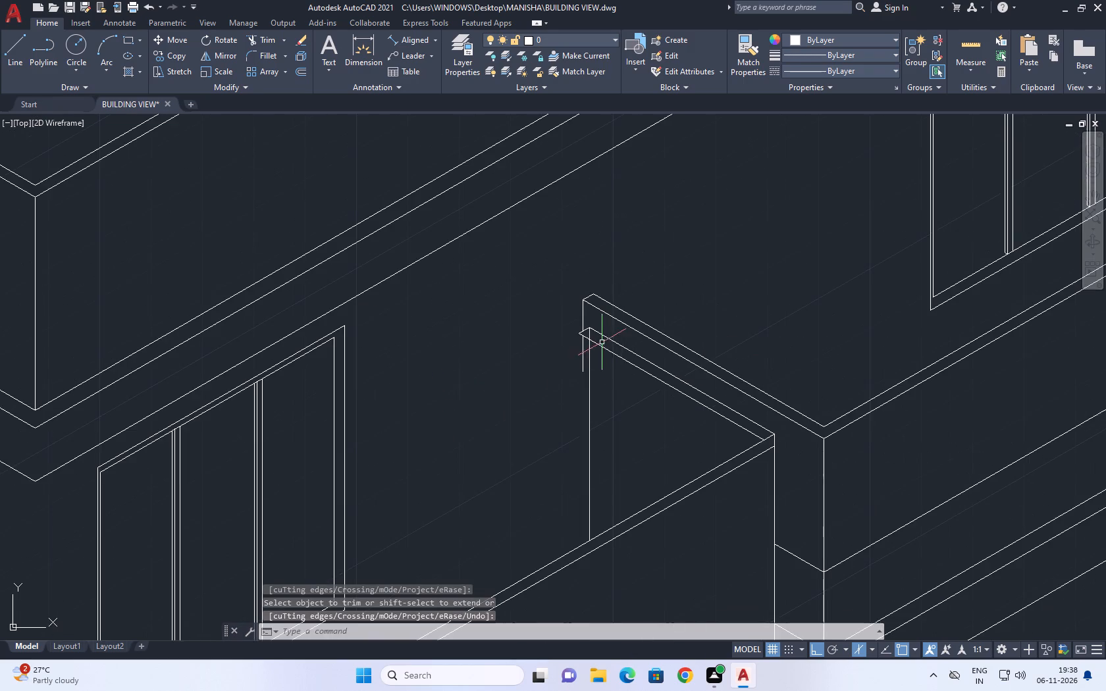
{"action": "middle_click_drag", "start_coordinate": [559, 440], "coordinate": [653, 319]}
{"action": "left_click", "coordinate": [685, 284]}
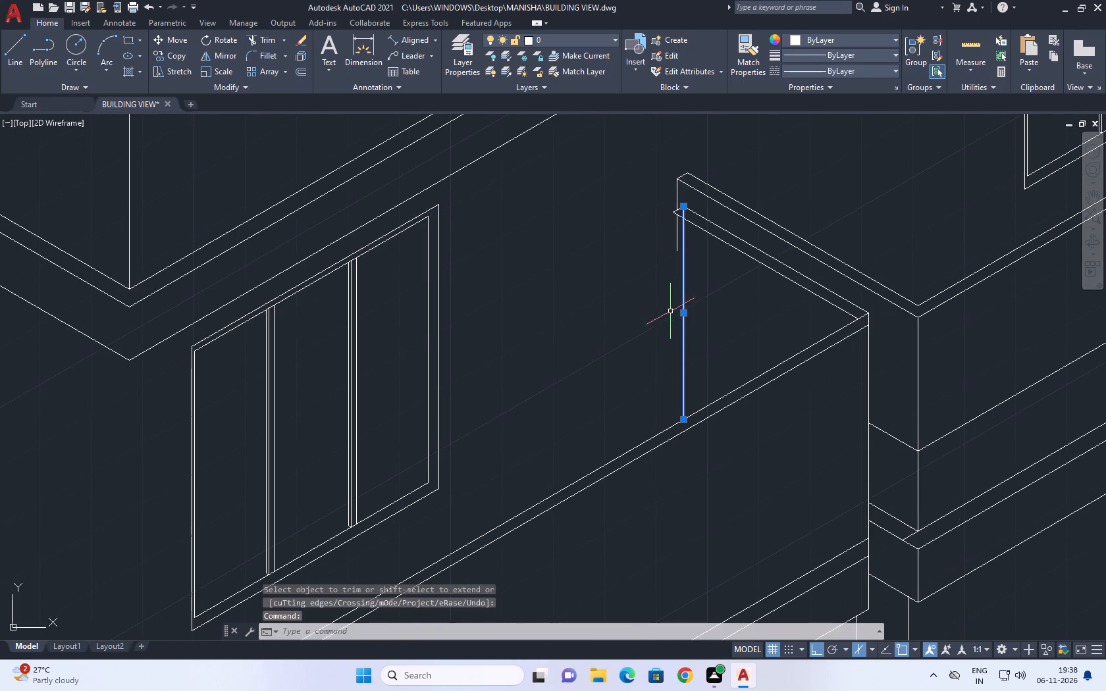
{"action": "middle_click_drag", "start_coordinate": [679, 320], "coordinate": [654, 345]}
{"action": "scroll", "coordinate": [662, 215], "scroll_direction": "up", "scroll_amount": 2}
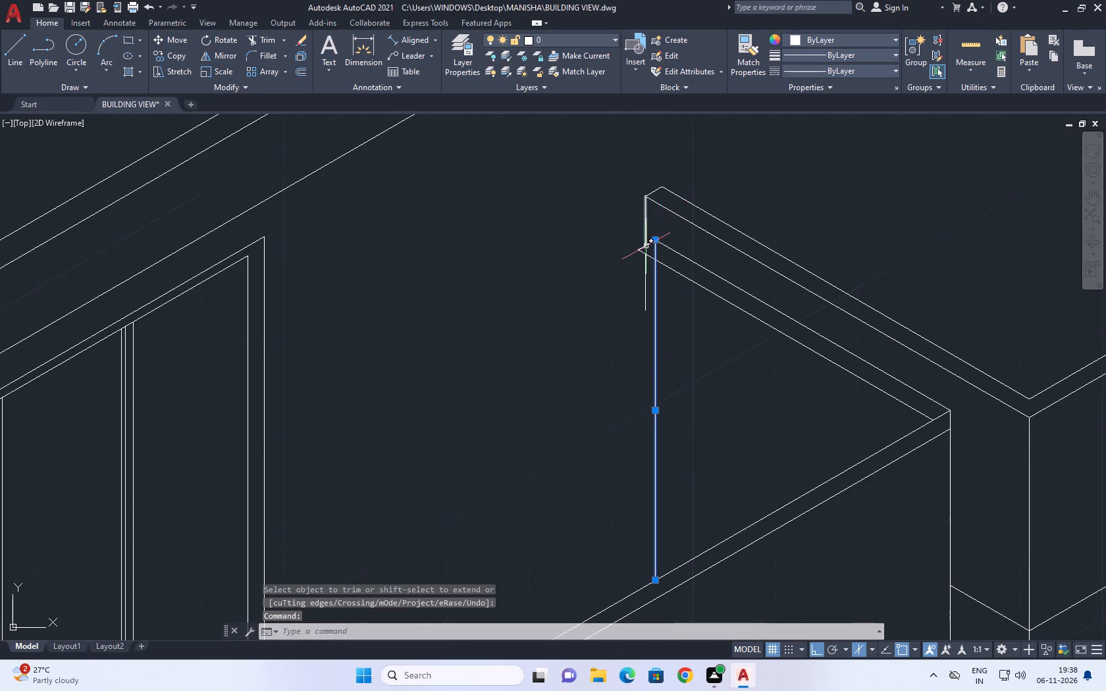
{"action": "left_click", "coordinate": [656, 237]}
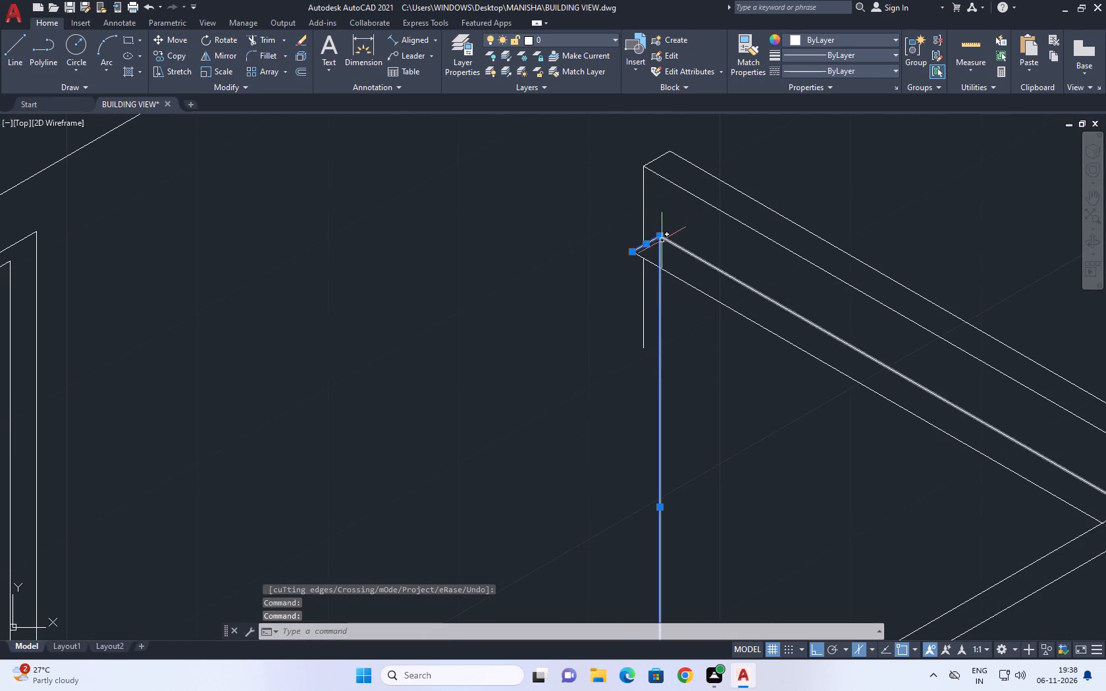
{"action": "key", "text": "Escape"}
{"action": "left_click", "coordinate": [660, 282]}
{"action": "key", "text": "m"}
{"action": "key", "text": "space"}
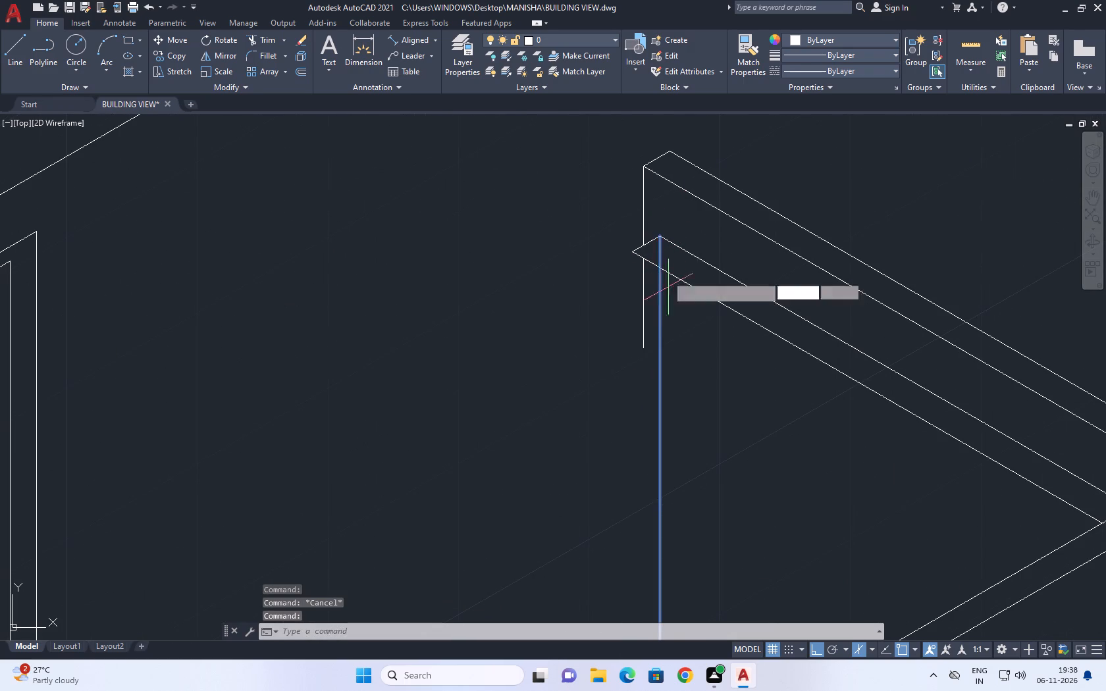
{"action": "left_click", "coordinate": [660, 239]}
{"action": "left_click", "coordinate": [637, 251]}
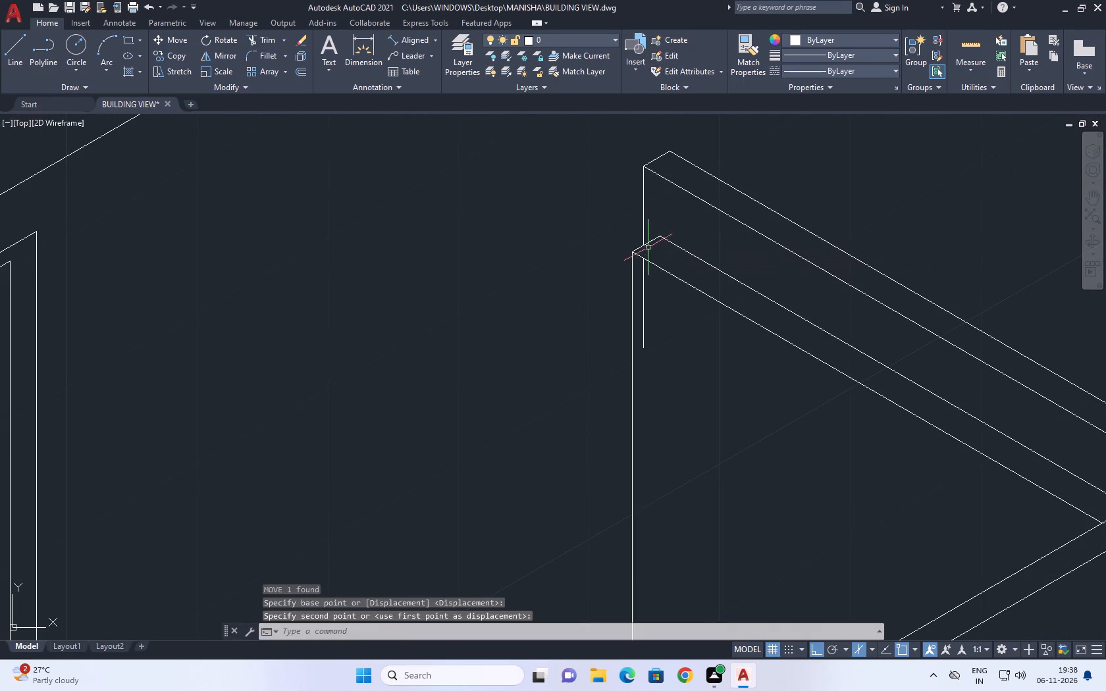
Shorten the upper rear balcony's sloping floor line so its inner end meets the foot of the first vertical wall edge.
{"action": "scroll", "coordinate": [672, 249], "scroll_direction": "down", "scroll_amount": 6}
{"action": "middle_click_drag", "start_coordinate": [727, 242], "coordinate": [587, 345]}
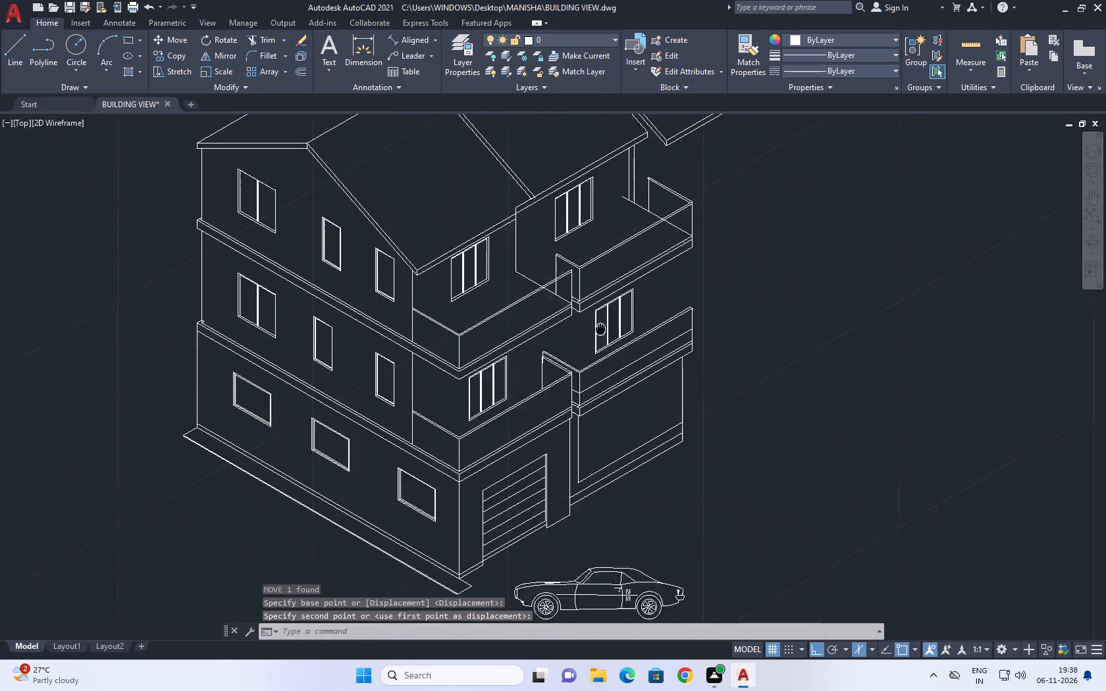
{"action": "middle_click_drag", "start_coordinate": [667, 311], "coordinate": [631, 340]}
{"action": "middle_click_drag", "start_coordinate": [633, 249], "coordinate": [627, 320]}
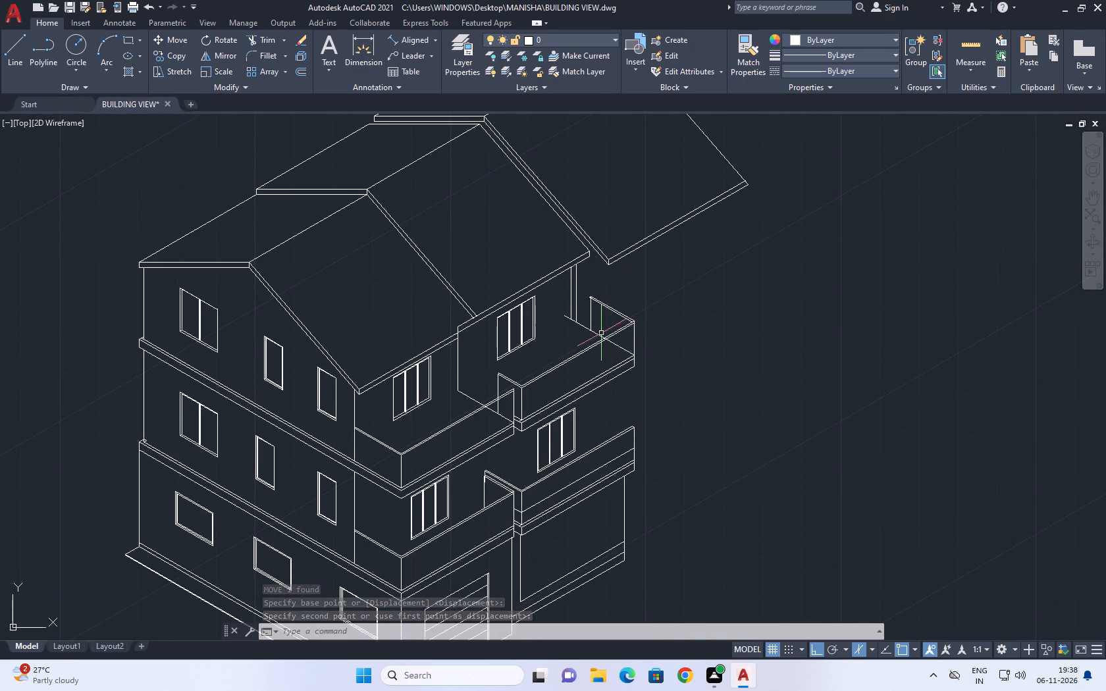
{"action": "scroll", "coordinate": [599, 355], "scroll_direction": "up", "scroll_amount": 4}
{"action": "left_click", "coordinate": [535, 267]}
{"action": "left_click", "coordinate": [514, 307]}
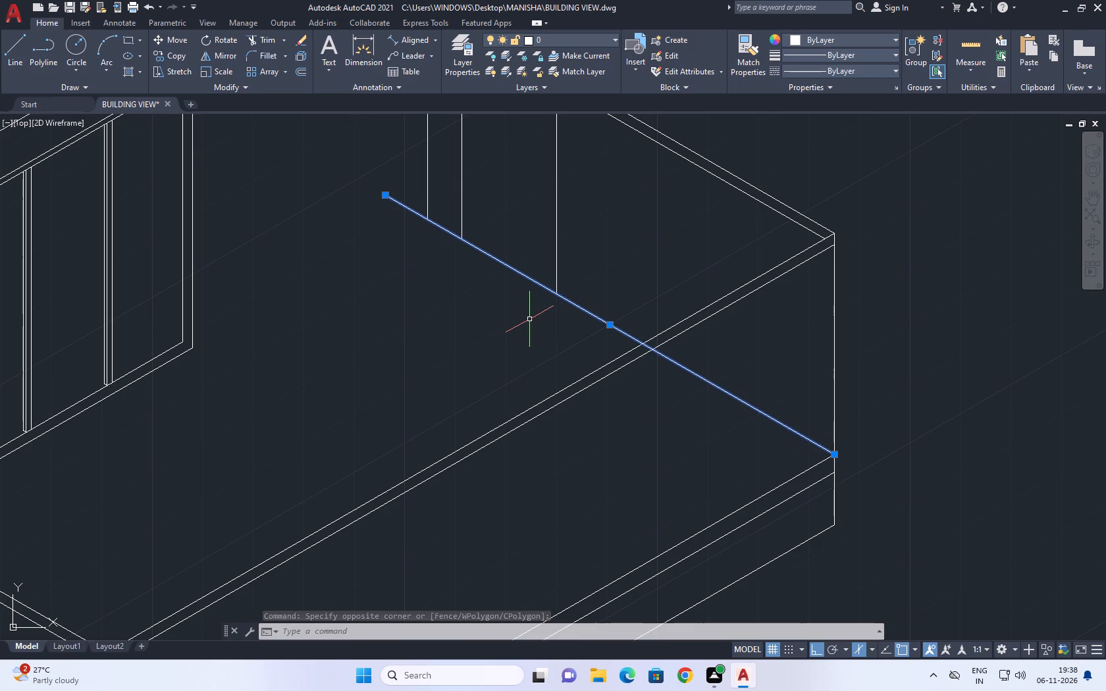
{"action": "scroll", "coordinate": [511, 278], "scroll_direction": "up", "scroll_amount": 1}
{"action": "scroll", "coordinate": [507, 334], "scroll_direction": "down", "scroll_amount": 4}
{"action": "middle_click_drag", "start_coordinate": [540, 263], "coordinate": [545, 274]}
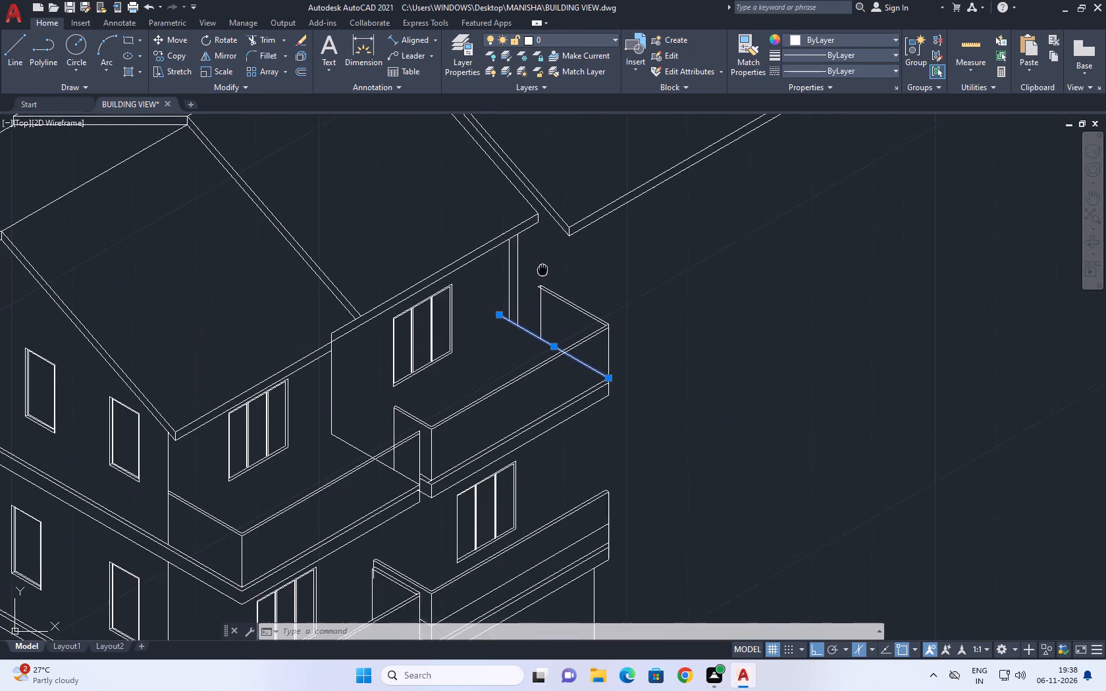
{"action": "middle_click_drag", "start_coordinate": [545, 274], "coordinate": [550, 281]}
{"action": "scroll", "coordinate": [537, 313], "scroll_direction": "up", "scroll_amount": 1}
{"action": "scroll", "coordinate": [471, 332], "scroll_direction": "up", "scroll_amount": 2}
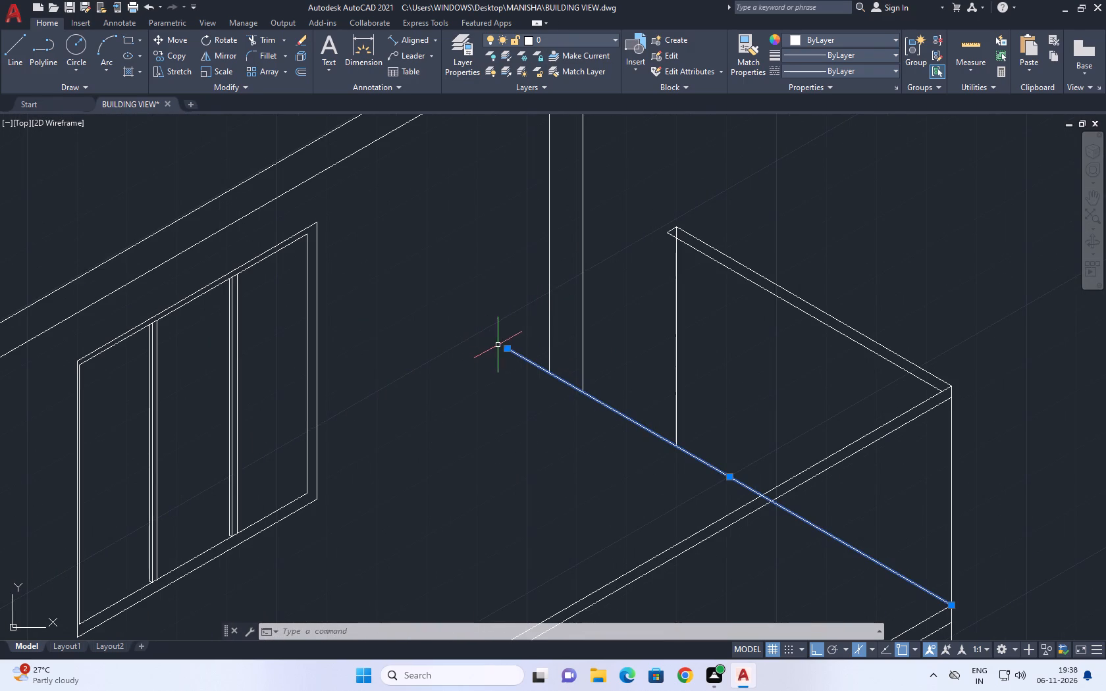
{"action": "left_click", "coordinate": [504, 349]}
{"action": "left_click_drag", "start_coordinate": [551, 371], "coordinate": [550, 371]}
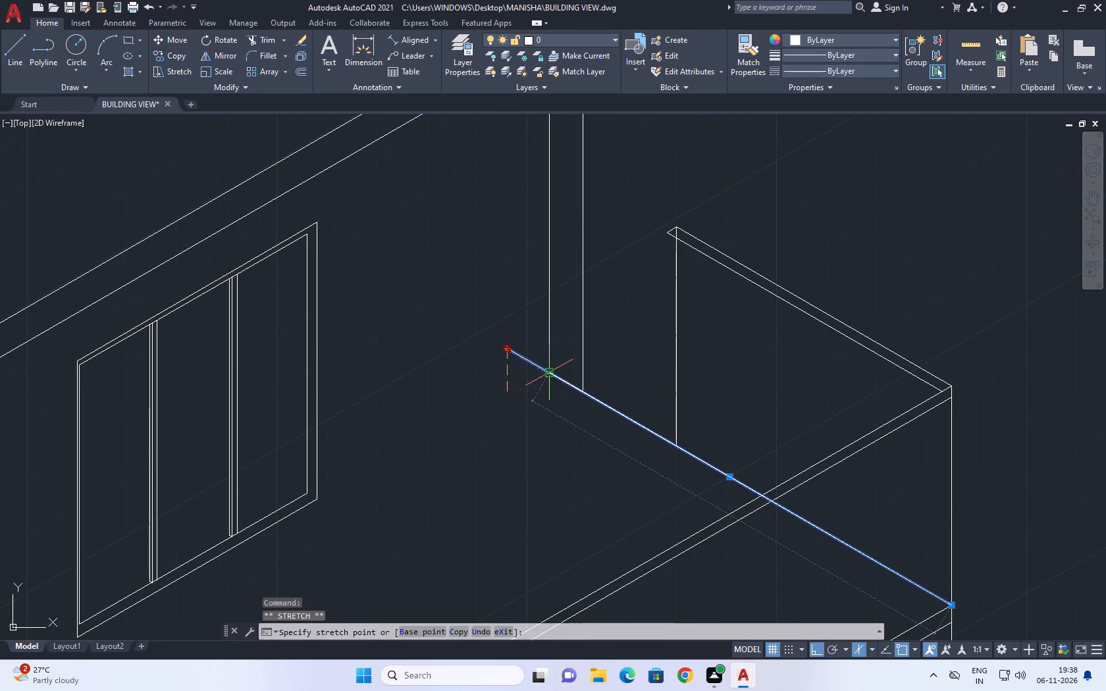
{"action": "left_click_drag", "start_coordinate": [550, 371], "coordinate": [566, 386]}
{"action": "right_click", "coordinate": [645, 180]}
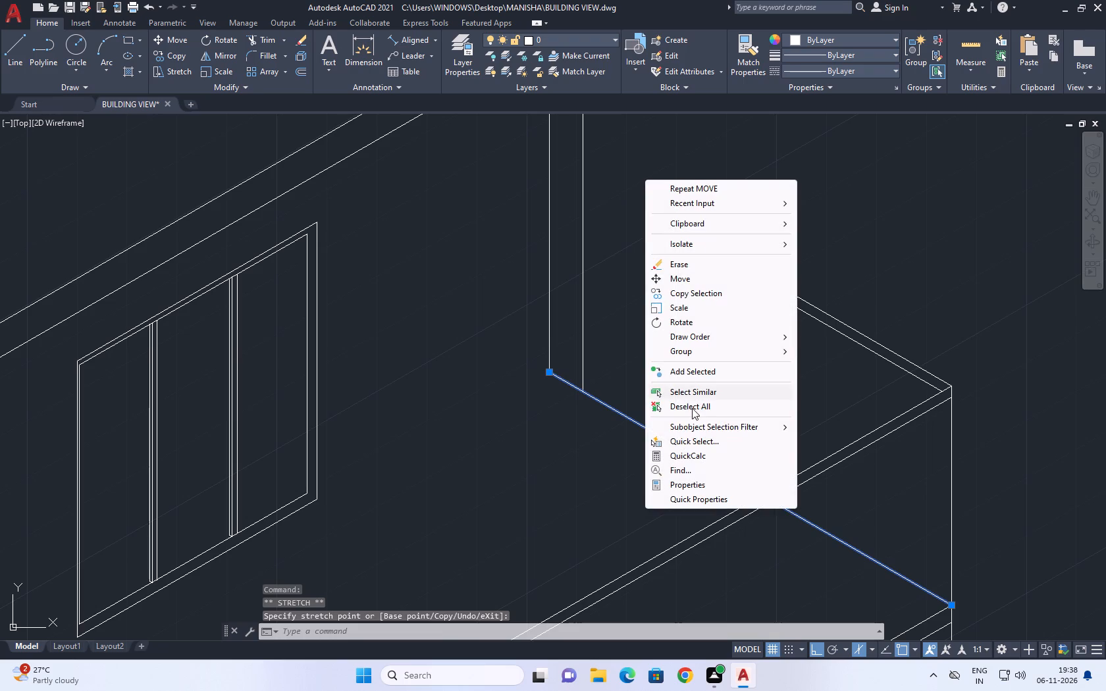
{"action": "left_click", "coordinate": [693, 408]}
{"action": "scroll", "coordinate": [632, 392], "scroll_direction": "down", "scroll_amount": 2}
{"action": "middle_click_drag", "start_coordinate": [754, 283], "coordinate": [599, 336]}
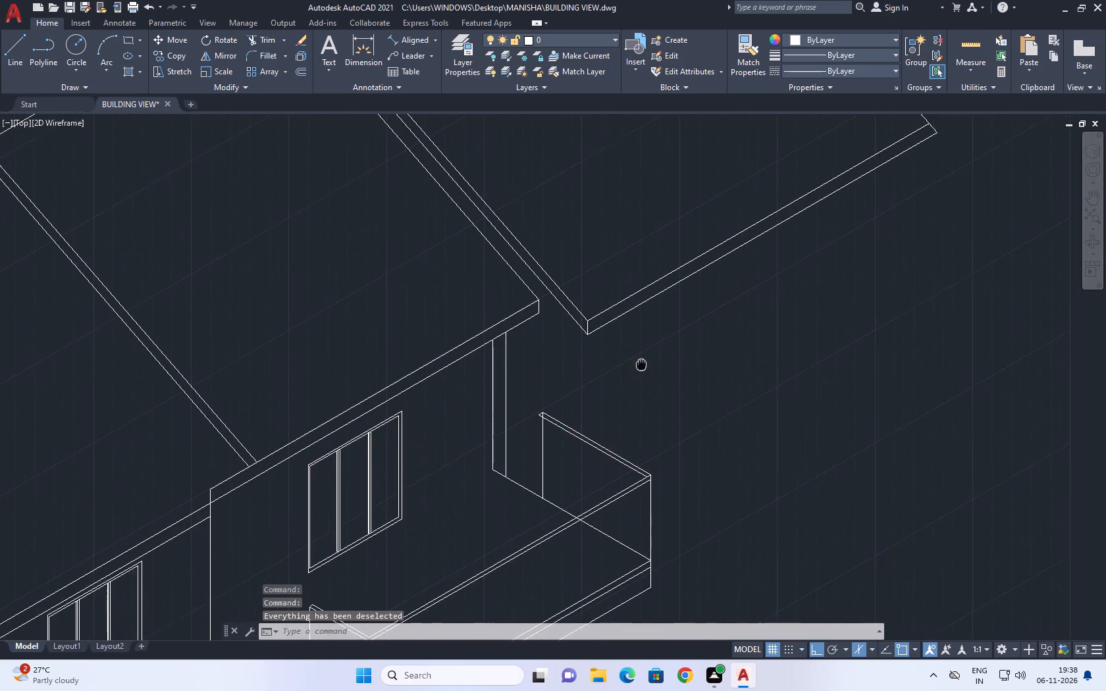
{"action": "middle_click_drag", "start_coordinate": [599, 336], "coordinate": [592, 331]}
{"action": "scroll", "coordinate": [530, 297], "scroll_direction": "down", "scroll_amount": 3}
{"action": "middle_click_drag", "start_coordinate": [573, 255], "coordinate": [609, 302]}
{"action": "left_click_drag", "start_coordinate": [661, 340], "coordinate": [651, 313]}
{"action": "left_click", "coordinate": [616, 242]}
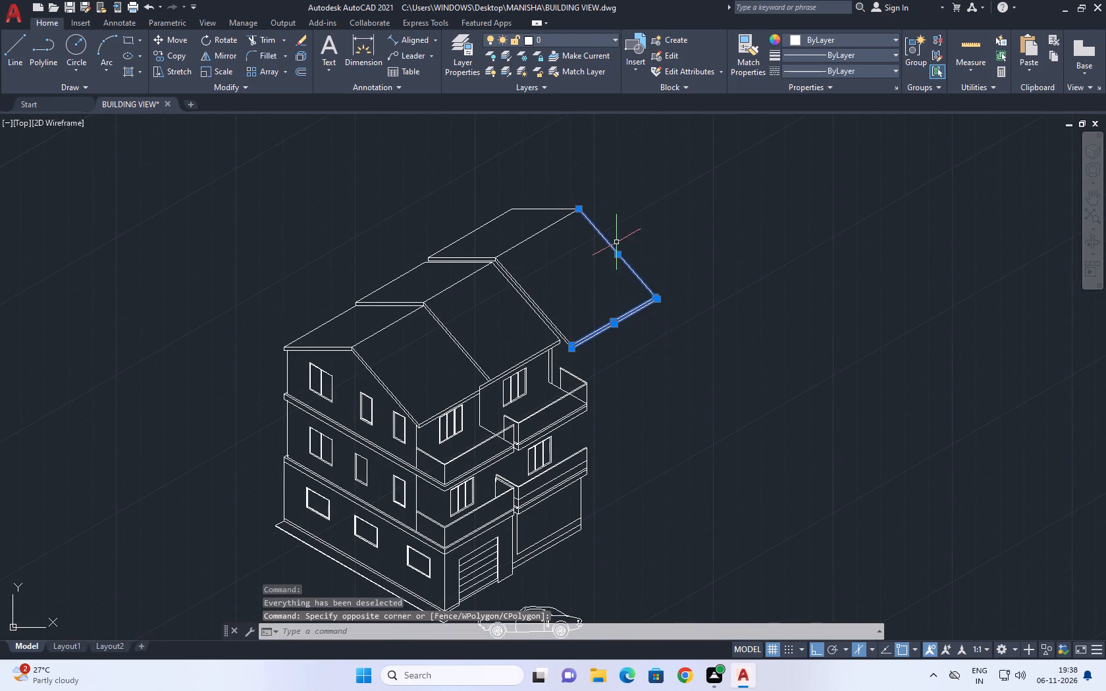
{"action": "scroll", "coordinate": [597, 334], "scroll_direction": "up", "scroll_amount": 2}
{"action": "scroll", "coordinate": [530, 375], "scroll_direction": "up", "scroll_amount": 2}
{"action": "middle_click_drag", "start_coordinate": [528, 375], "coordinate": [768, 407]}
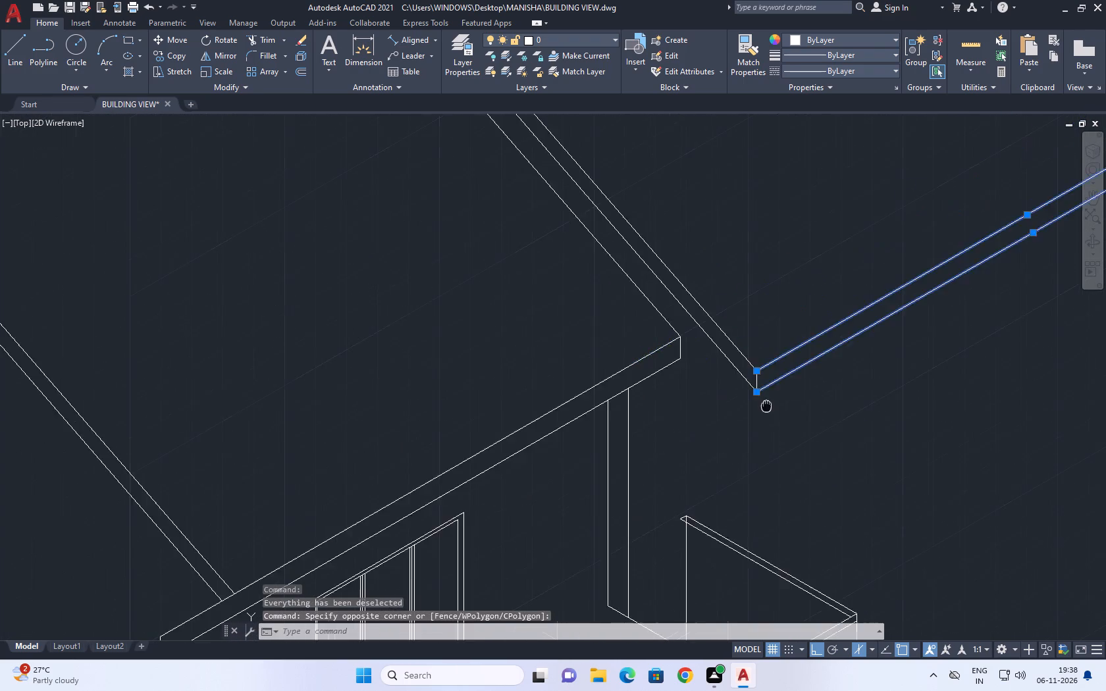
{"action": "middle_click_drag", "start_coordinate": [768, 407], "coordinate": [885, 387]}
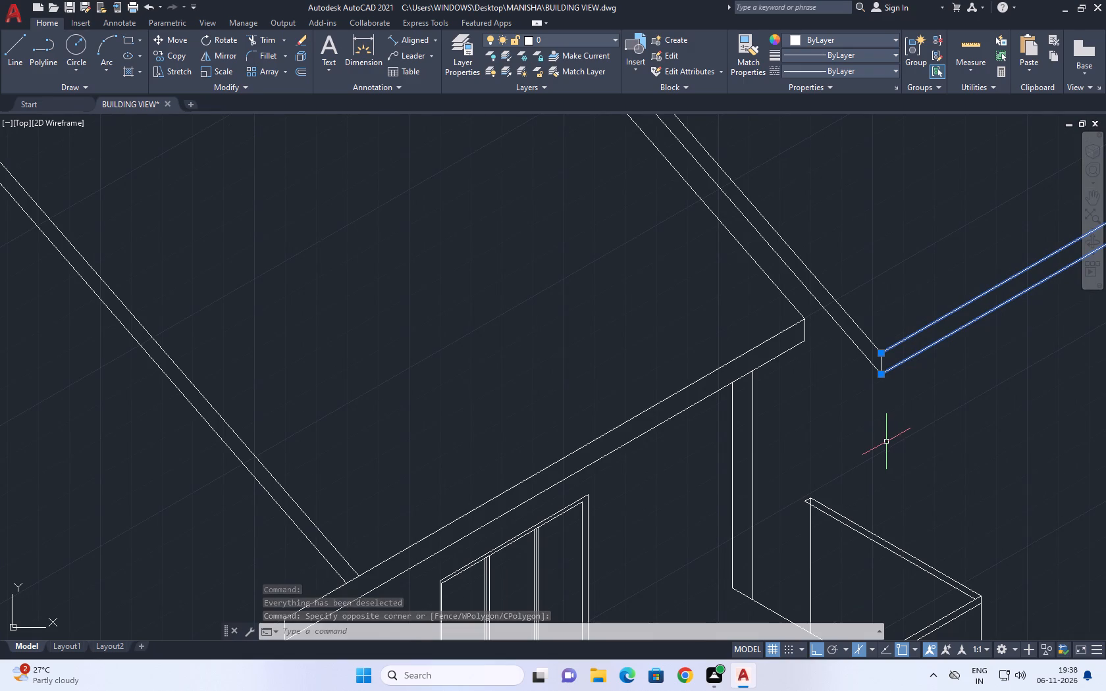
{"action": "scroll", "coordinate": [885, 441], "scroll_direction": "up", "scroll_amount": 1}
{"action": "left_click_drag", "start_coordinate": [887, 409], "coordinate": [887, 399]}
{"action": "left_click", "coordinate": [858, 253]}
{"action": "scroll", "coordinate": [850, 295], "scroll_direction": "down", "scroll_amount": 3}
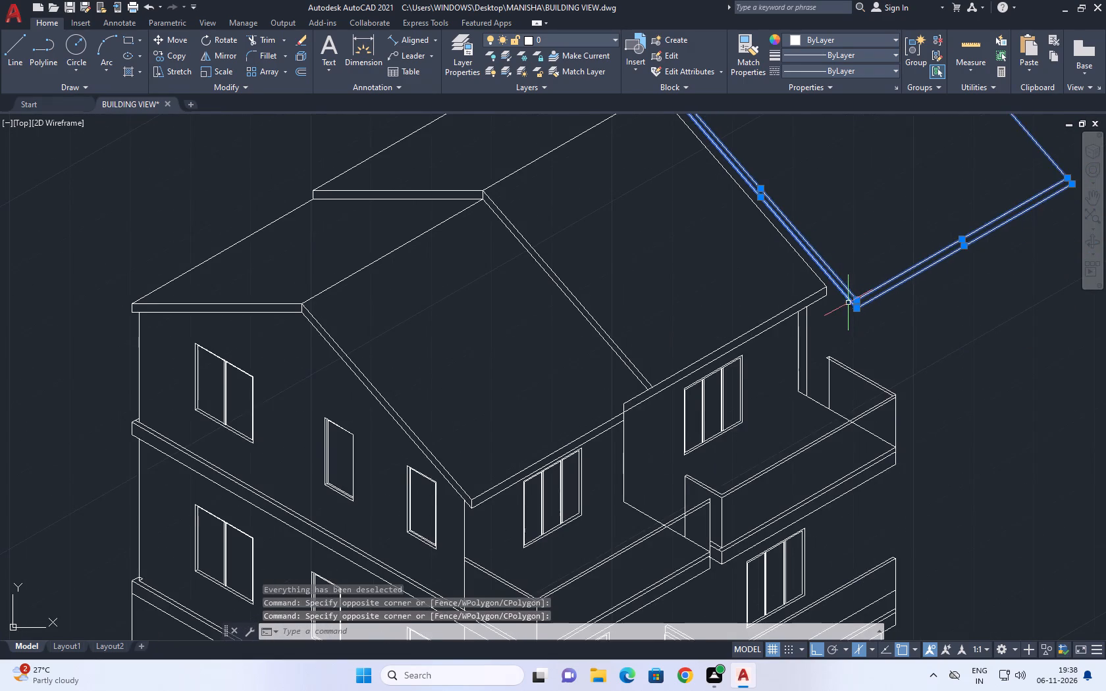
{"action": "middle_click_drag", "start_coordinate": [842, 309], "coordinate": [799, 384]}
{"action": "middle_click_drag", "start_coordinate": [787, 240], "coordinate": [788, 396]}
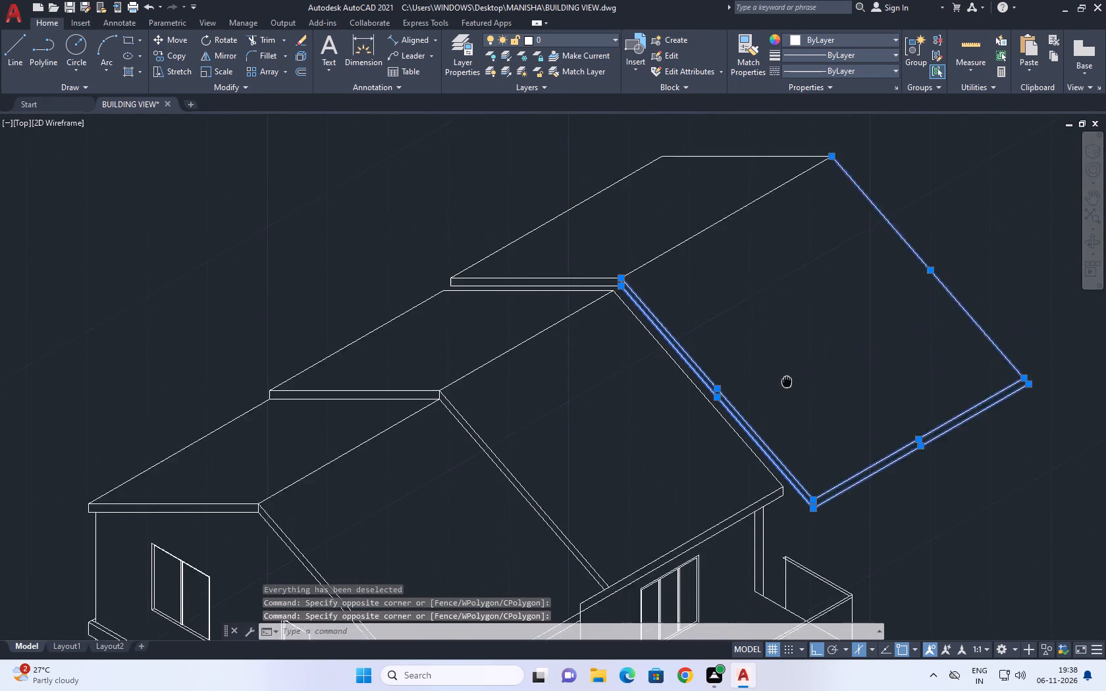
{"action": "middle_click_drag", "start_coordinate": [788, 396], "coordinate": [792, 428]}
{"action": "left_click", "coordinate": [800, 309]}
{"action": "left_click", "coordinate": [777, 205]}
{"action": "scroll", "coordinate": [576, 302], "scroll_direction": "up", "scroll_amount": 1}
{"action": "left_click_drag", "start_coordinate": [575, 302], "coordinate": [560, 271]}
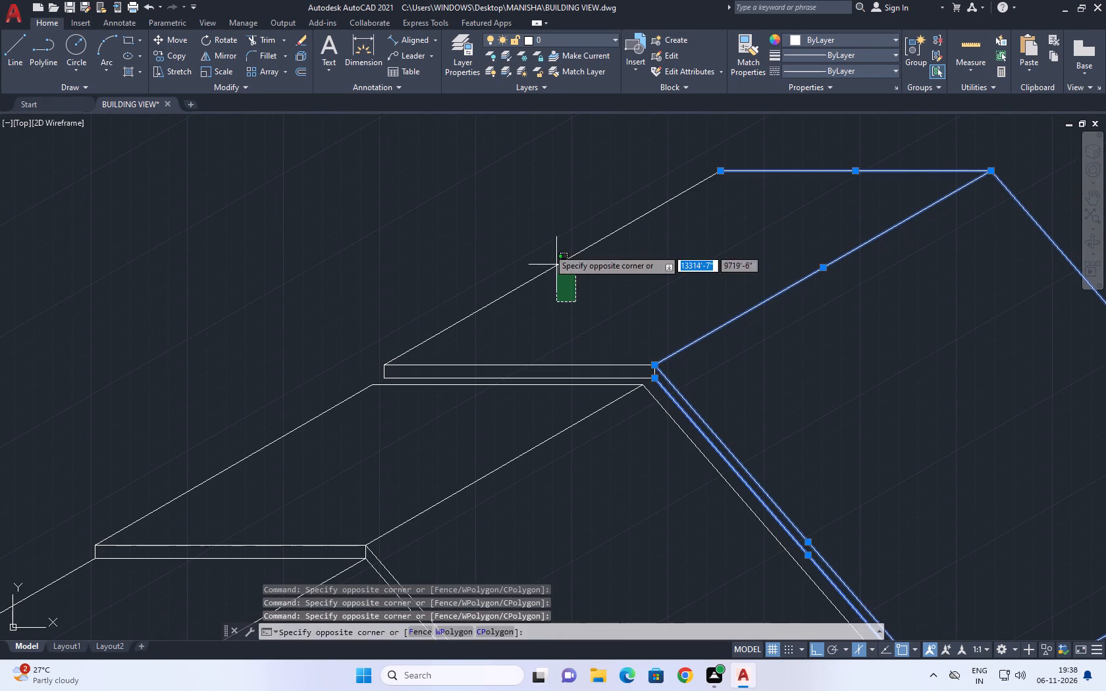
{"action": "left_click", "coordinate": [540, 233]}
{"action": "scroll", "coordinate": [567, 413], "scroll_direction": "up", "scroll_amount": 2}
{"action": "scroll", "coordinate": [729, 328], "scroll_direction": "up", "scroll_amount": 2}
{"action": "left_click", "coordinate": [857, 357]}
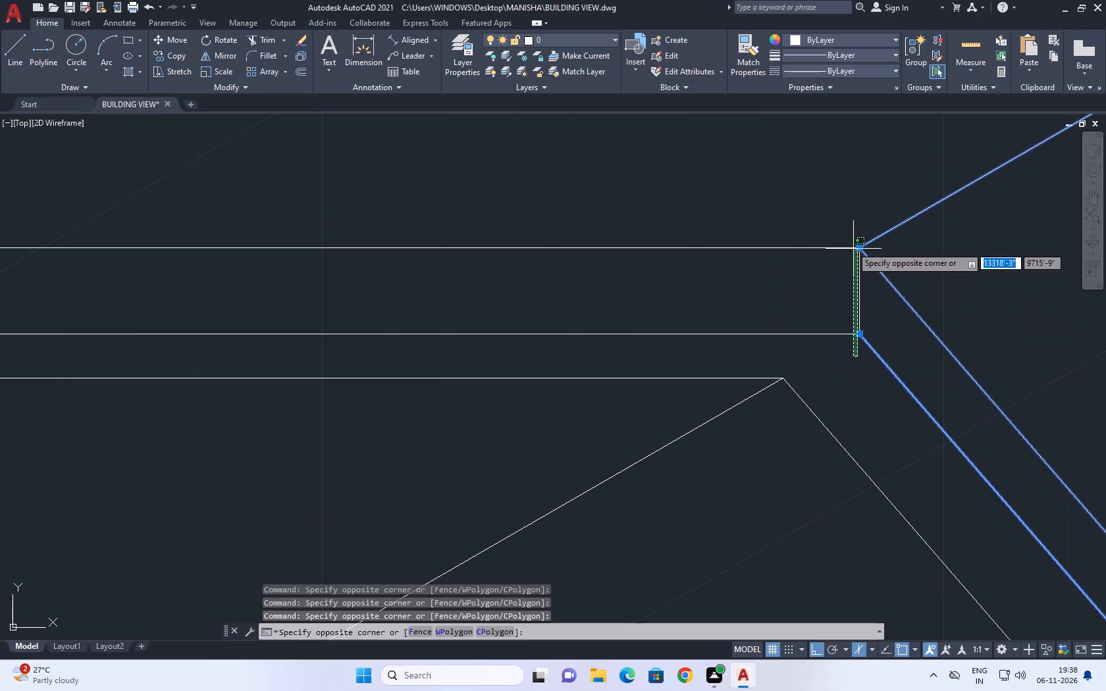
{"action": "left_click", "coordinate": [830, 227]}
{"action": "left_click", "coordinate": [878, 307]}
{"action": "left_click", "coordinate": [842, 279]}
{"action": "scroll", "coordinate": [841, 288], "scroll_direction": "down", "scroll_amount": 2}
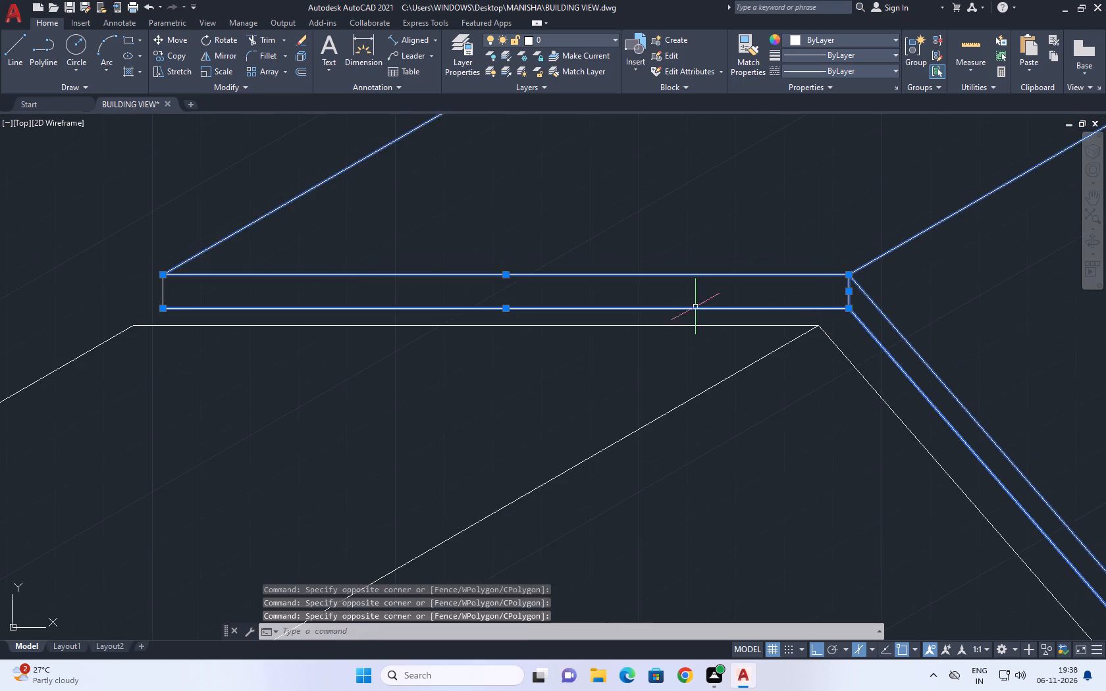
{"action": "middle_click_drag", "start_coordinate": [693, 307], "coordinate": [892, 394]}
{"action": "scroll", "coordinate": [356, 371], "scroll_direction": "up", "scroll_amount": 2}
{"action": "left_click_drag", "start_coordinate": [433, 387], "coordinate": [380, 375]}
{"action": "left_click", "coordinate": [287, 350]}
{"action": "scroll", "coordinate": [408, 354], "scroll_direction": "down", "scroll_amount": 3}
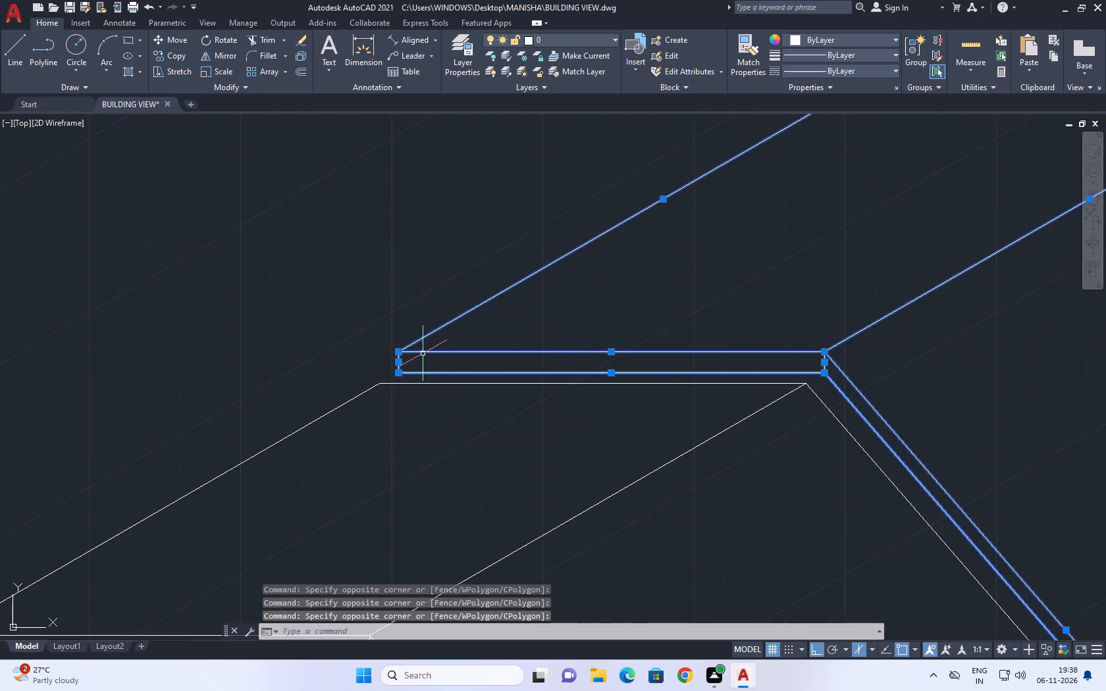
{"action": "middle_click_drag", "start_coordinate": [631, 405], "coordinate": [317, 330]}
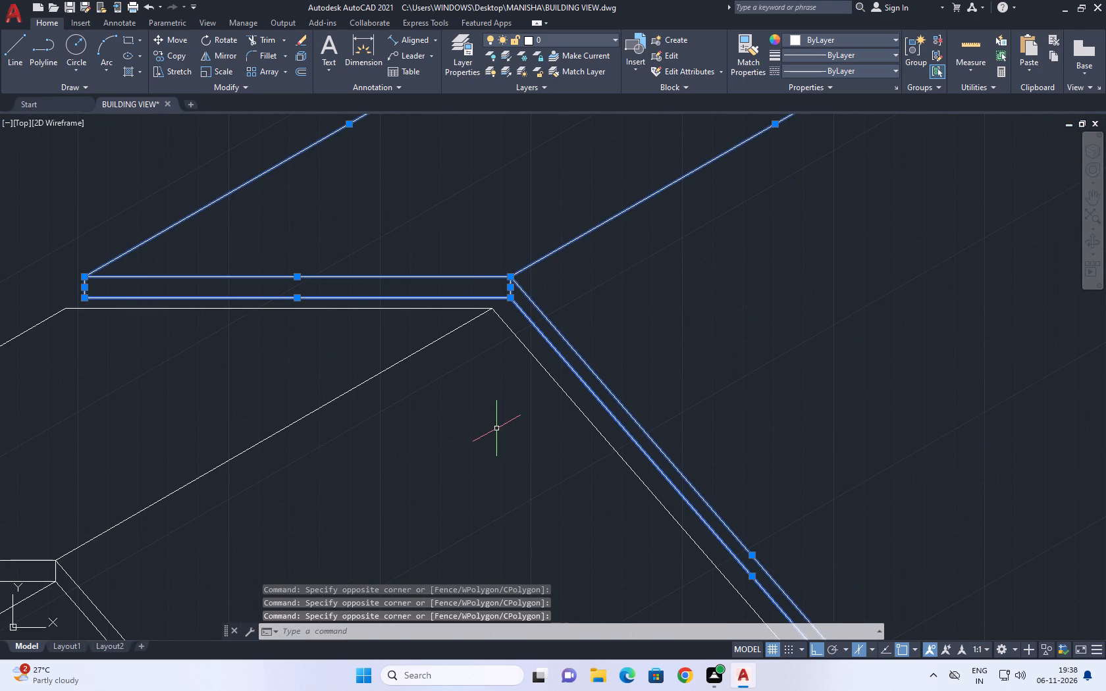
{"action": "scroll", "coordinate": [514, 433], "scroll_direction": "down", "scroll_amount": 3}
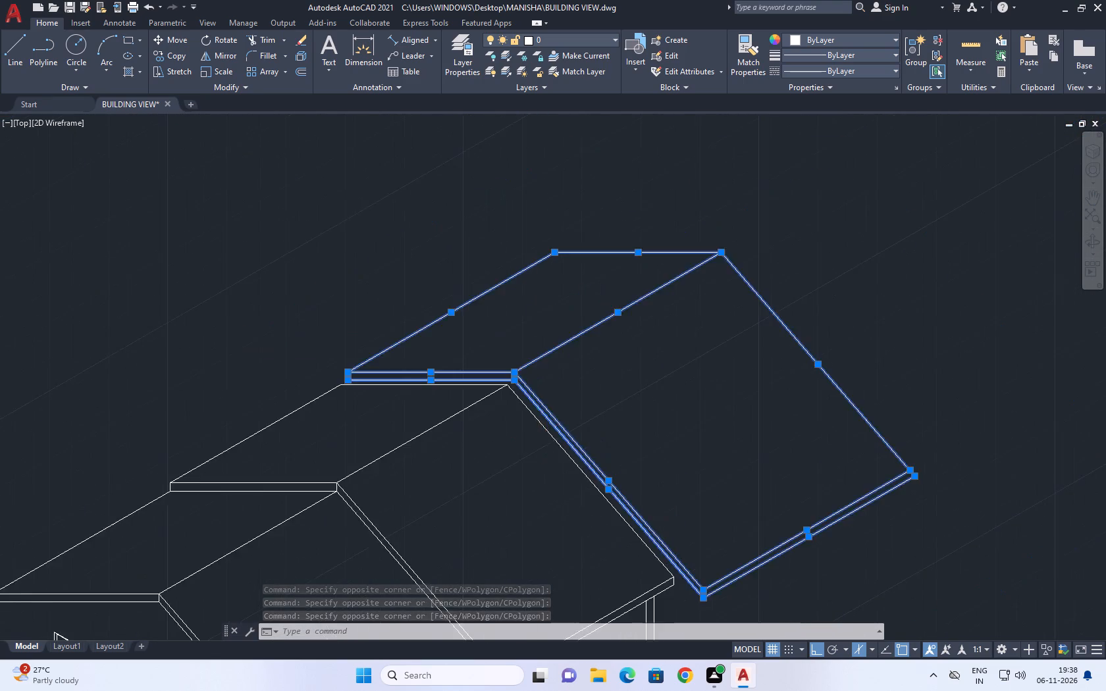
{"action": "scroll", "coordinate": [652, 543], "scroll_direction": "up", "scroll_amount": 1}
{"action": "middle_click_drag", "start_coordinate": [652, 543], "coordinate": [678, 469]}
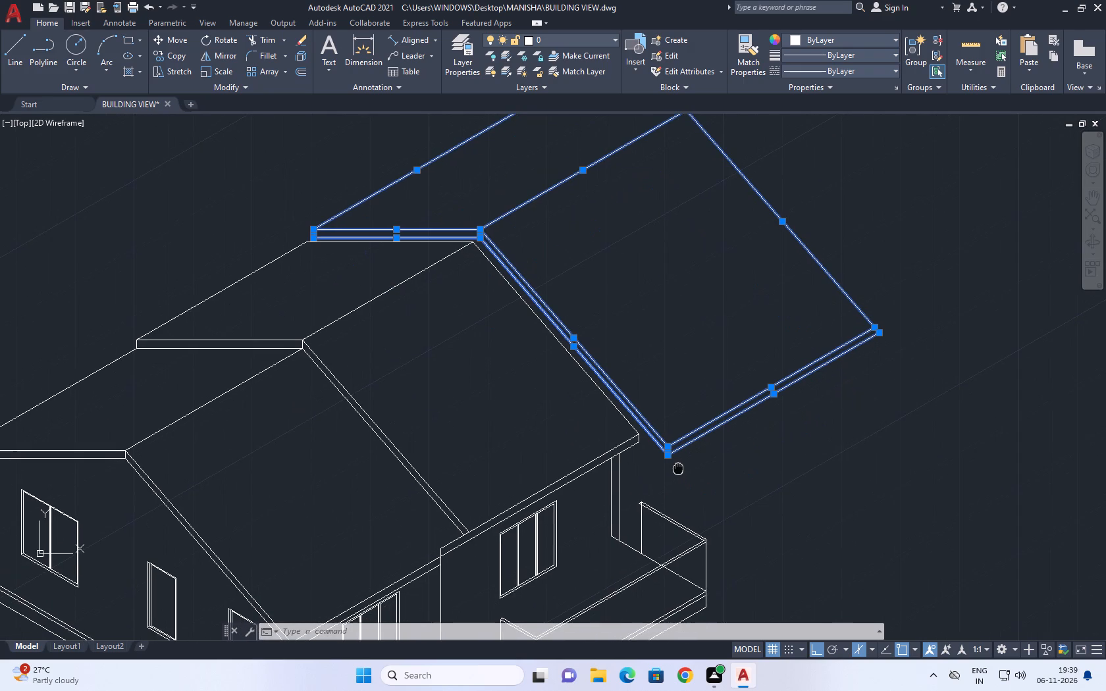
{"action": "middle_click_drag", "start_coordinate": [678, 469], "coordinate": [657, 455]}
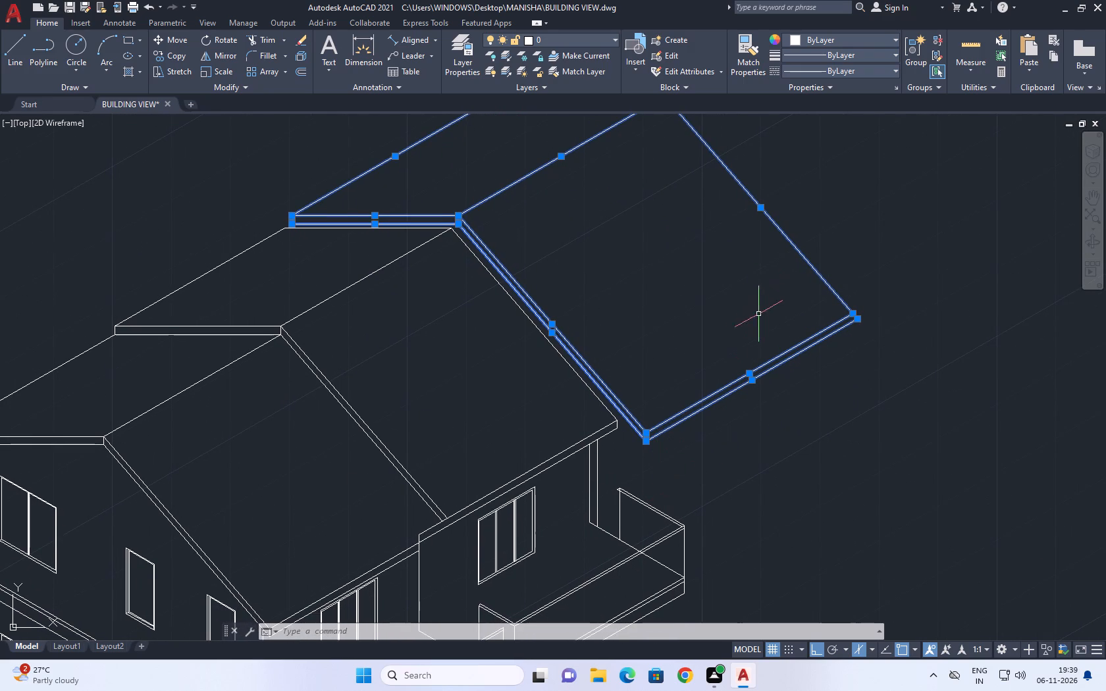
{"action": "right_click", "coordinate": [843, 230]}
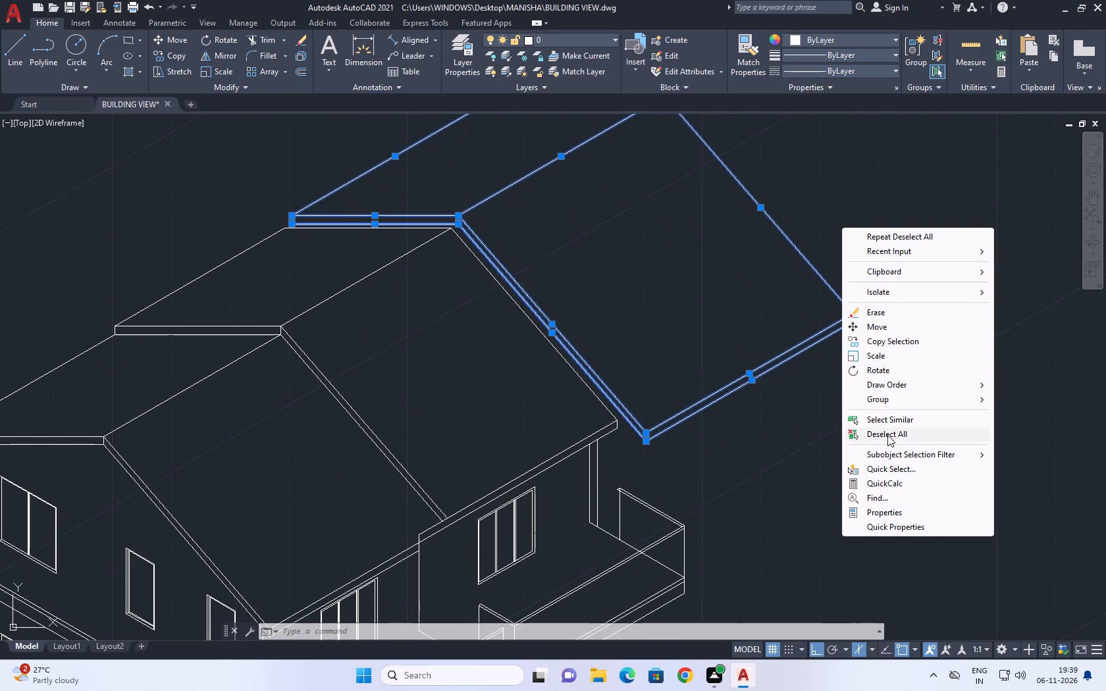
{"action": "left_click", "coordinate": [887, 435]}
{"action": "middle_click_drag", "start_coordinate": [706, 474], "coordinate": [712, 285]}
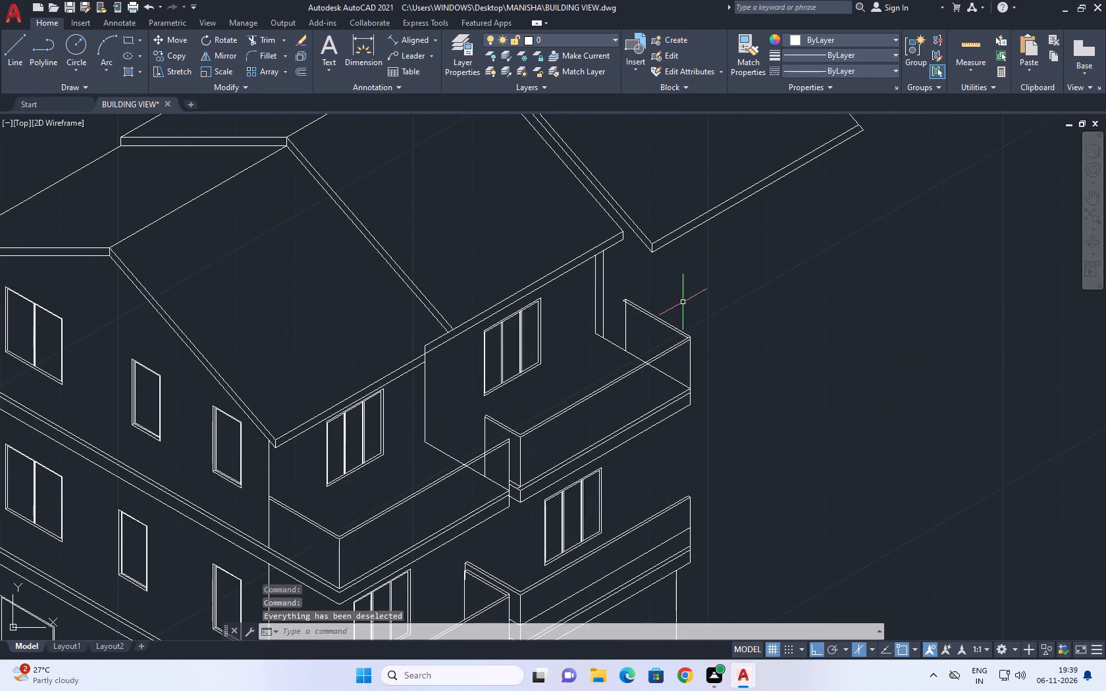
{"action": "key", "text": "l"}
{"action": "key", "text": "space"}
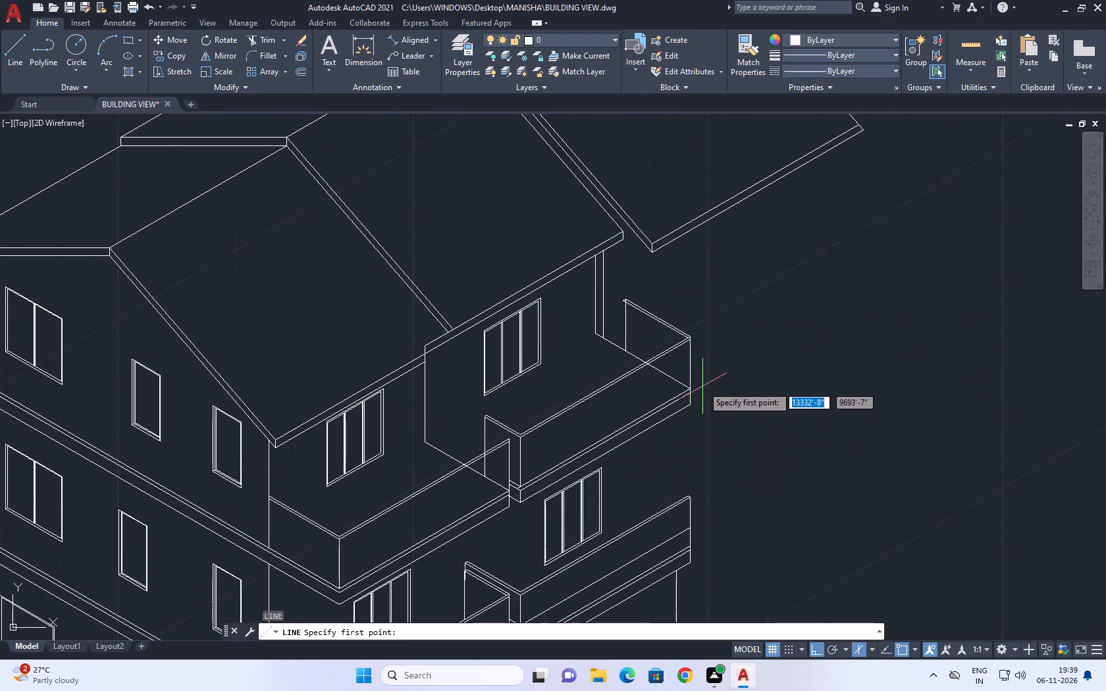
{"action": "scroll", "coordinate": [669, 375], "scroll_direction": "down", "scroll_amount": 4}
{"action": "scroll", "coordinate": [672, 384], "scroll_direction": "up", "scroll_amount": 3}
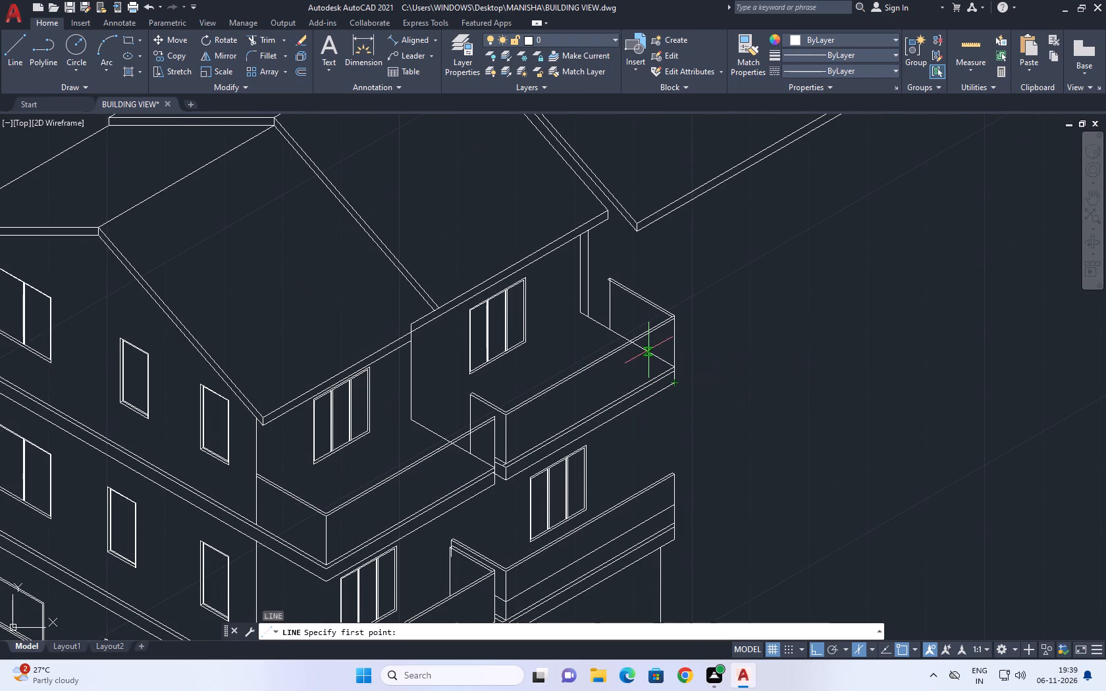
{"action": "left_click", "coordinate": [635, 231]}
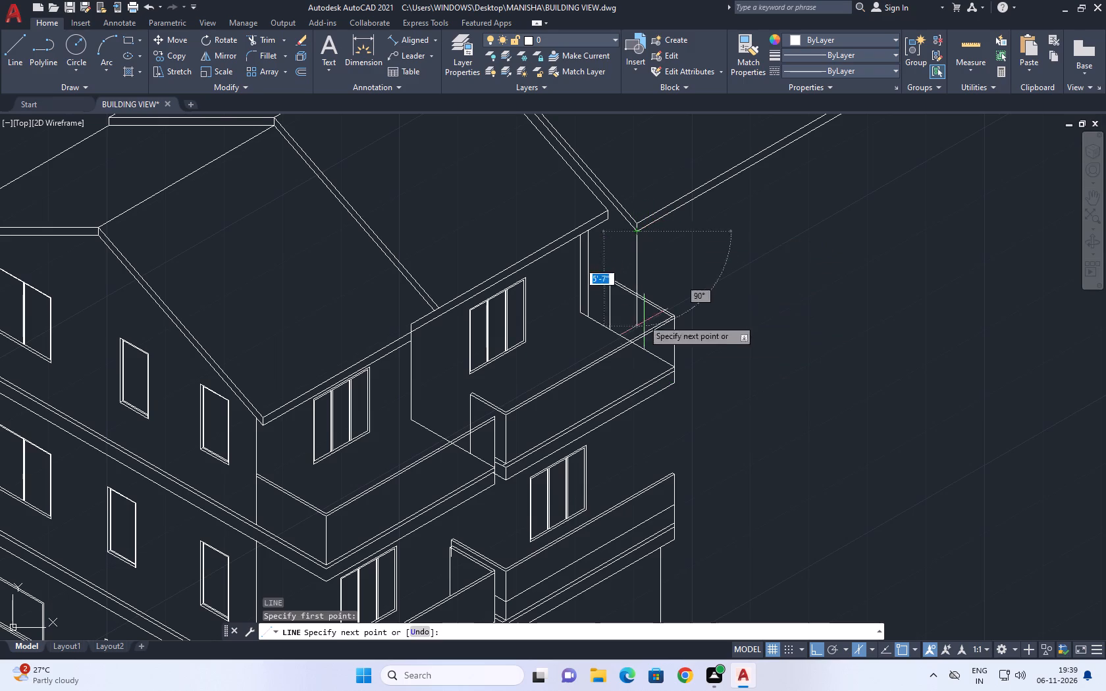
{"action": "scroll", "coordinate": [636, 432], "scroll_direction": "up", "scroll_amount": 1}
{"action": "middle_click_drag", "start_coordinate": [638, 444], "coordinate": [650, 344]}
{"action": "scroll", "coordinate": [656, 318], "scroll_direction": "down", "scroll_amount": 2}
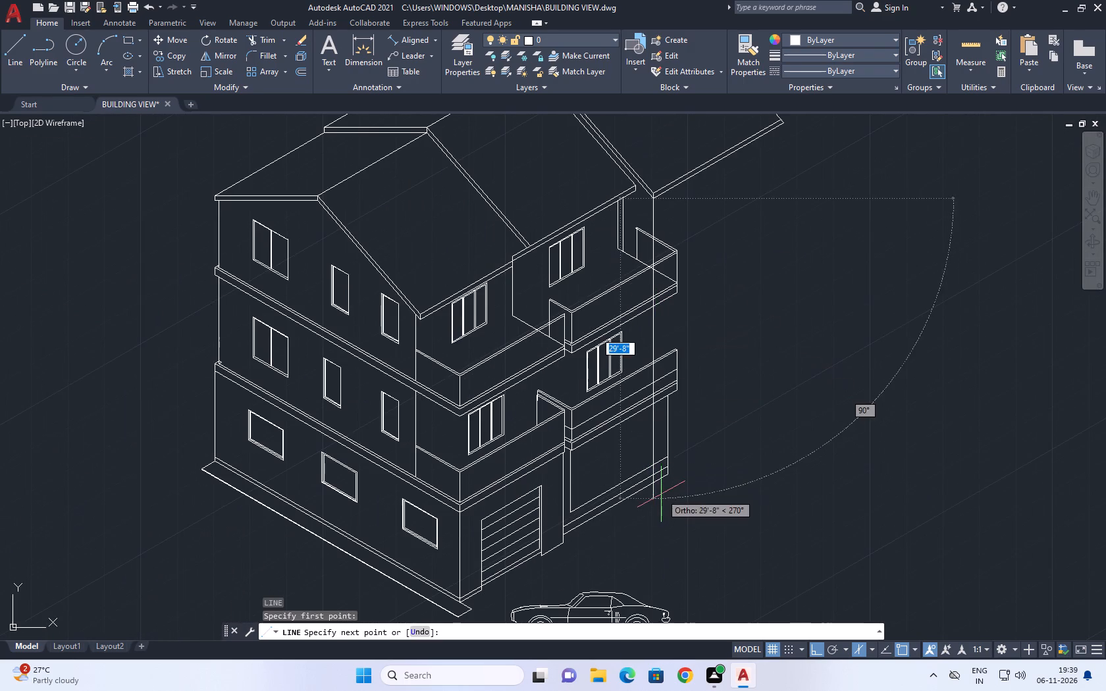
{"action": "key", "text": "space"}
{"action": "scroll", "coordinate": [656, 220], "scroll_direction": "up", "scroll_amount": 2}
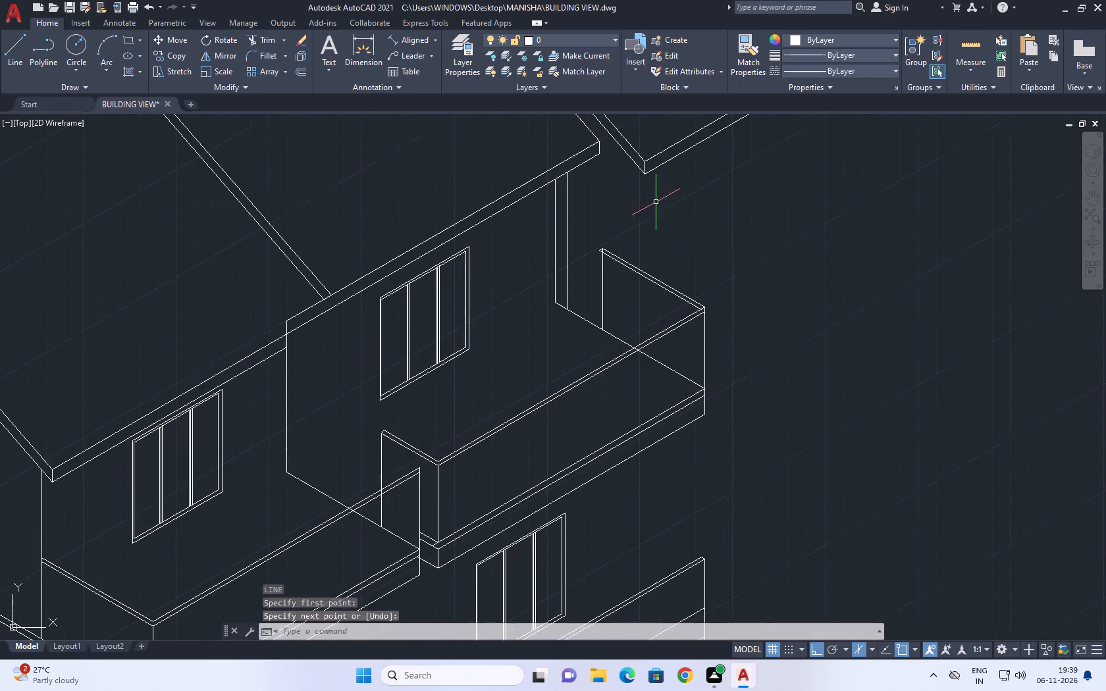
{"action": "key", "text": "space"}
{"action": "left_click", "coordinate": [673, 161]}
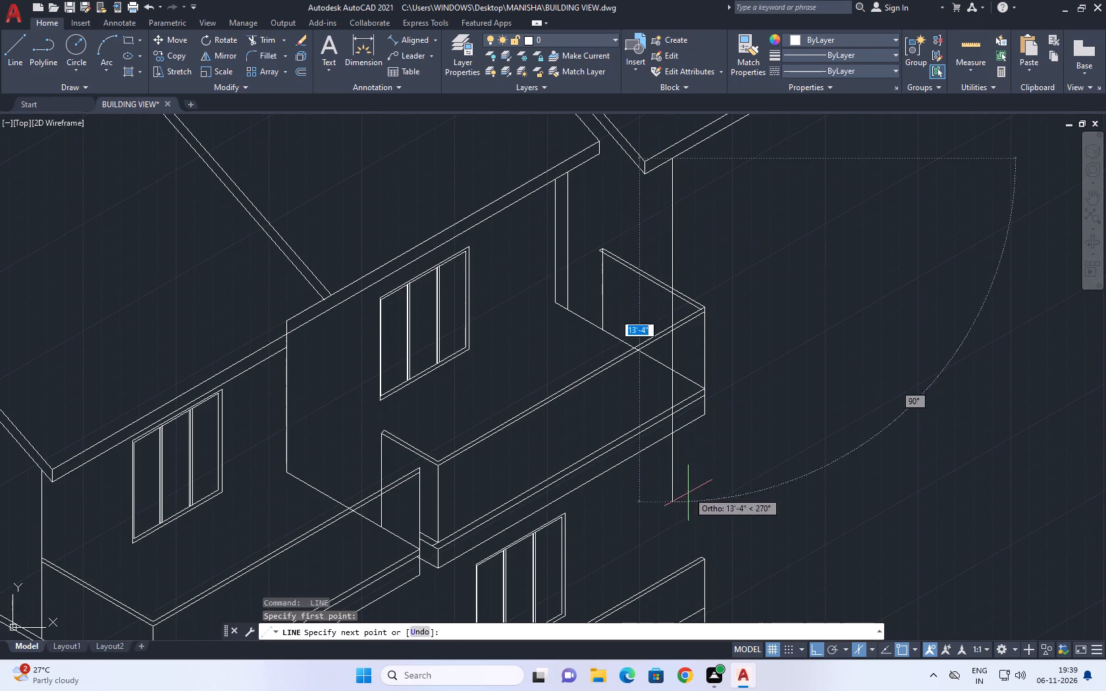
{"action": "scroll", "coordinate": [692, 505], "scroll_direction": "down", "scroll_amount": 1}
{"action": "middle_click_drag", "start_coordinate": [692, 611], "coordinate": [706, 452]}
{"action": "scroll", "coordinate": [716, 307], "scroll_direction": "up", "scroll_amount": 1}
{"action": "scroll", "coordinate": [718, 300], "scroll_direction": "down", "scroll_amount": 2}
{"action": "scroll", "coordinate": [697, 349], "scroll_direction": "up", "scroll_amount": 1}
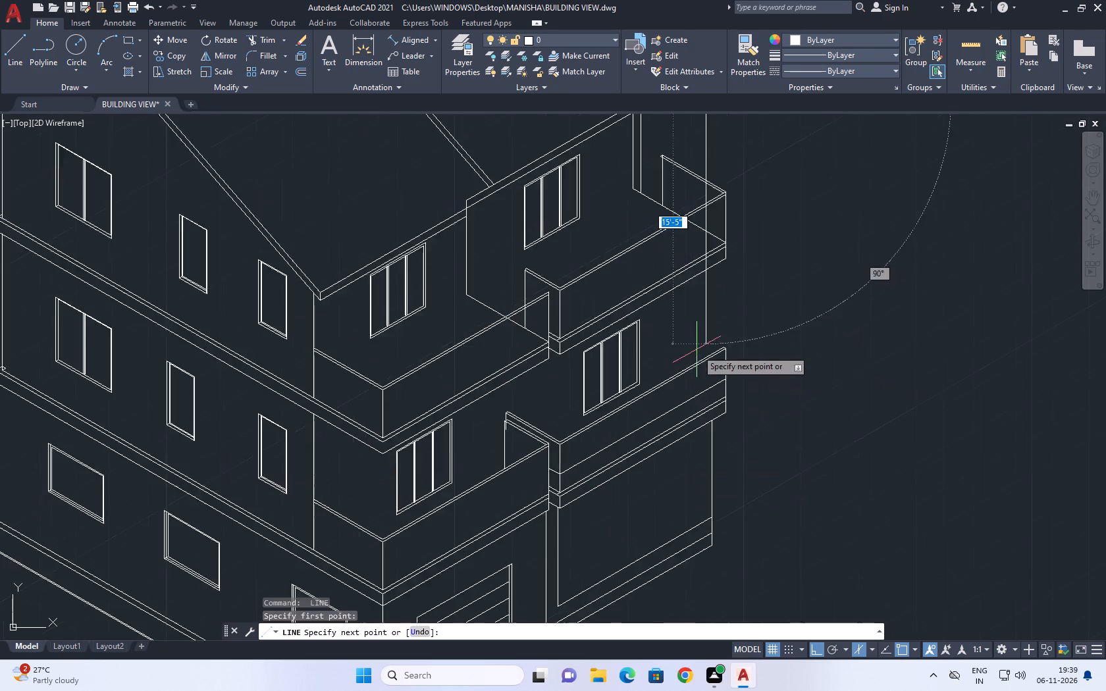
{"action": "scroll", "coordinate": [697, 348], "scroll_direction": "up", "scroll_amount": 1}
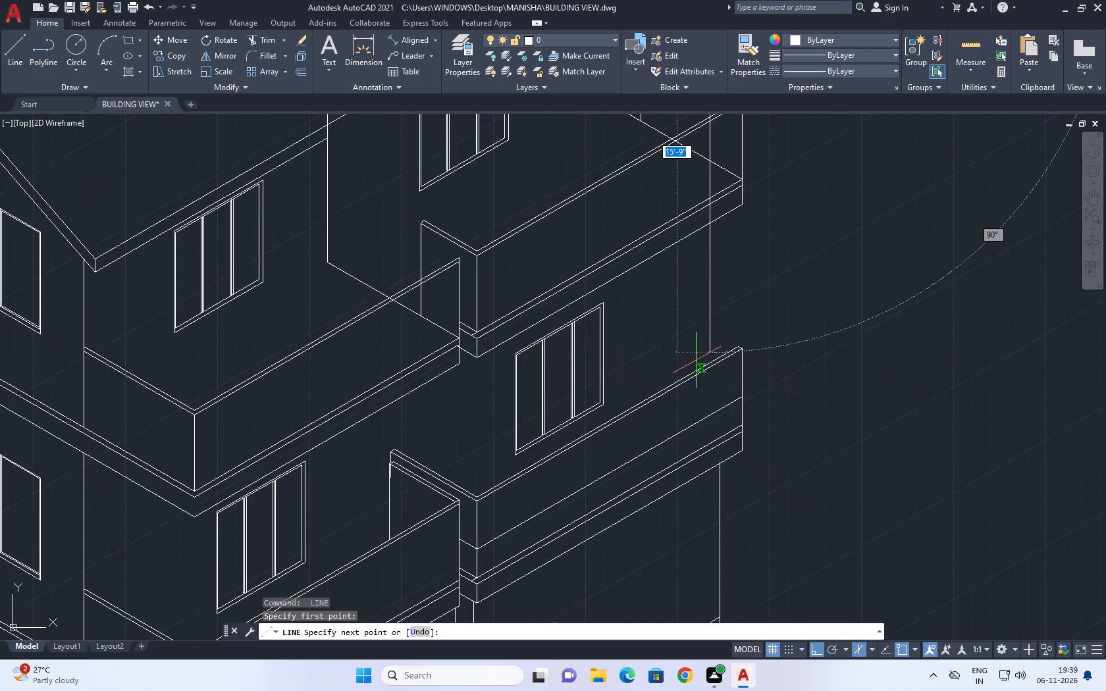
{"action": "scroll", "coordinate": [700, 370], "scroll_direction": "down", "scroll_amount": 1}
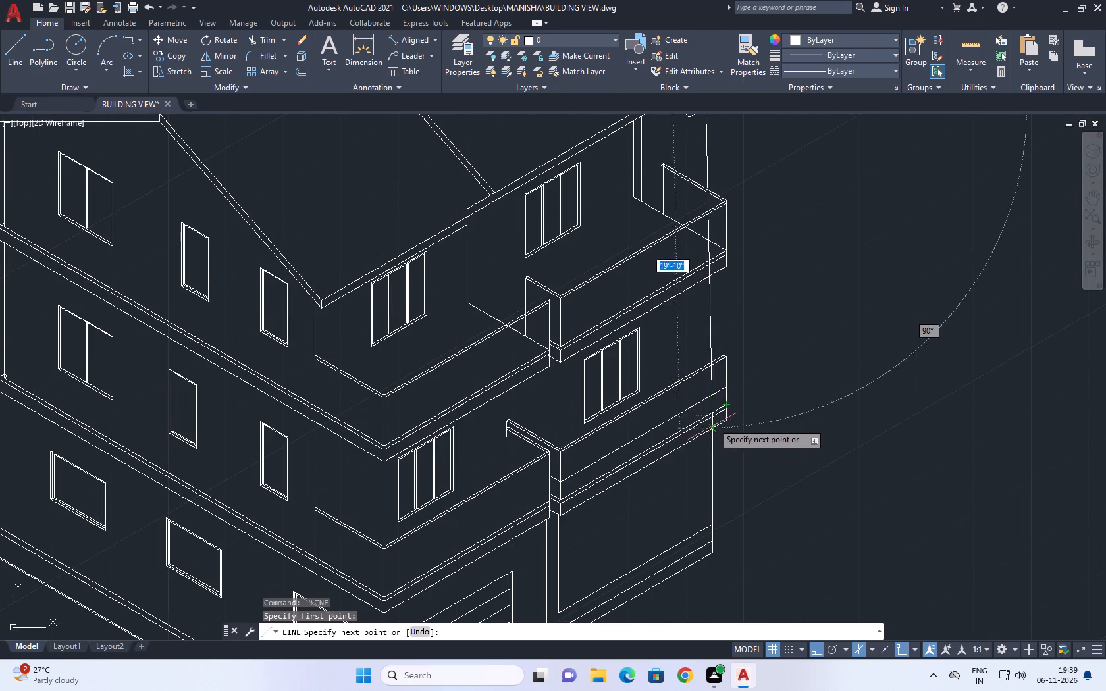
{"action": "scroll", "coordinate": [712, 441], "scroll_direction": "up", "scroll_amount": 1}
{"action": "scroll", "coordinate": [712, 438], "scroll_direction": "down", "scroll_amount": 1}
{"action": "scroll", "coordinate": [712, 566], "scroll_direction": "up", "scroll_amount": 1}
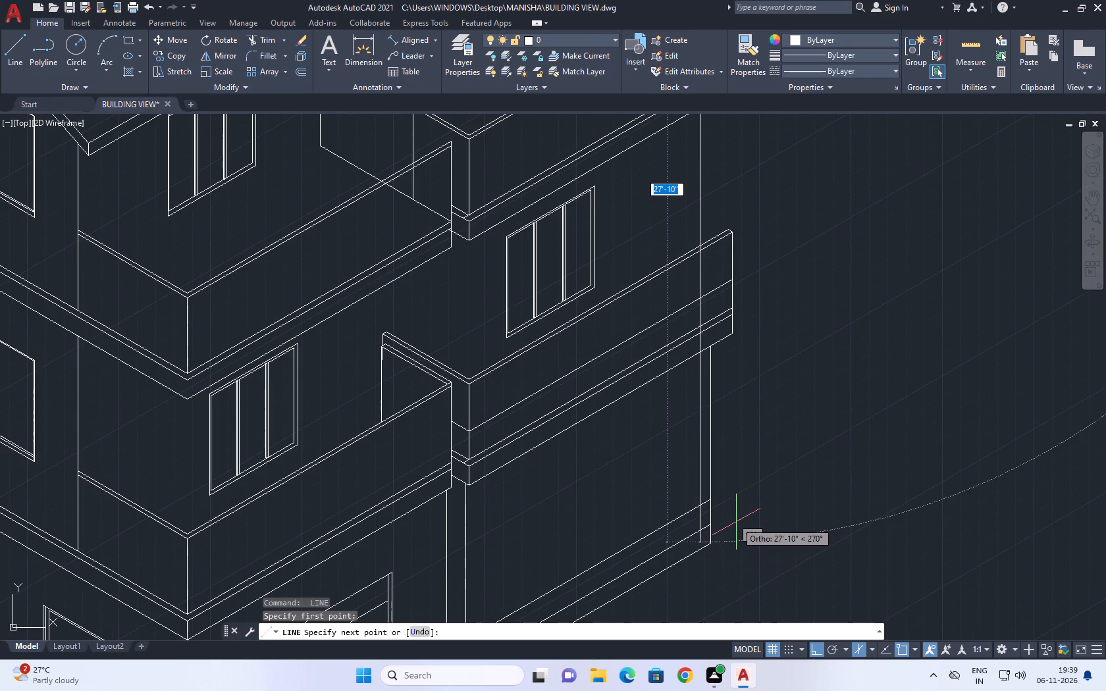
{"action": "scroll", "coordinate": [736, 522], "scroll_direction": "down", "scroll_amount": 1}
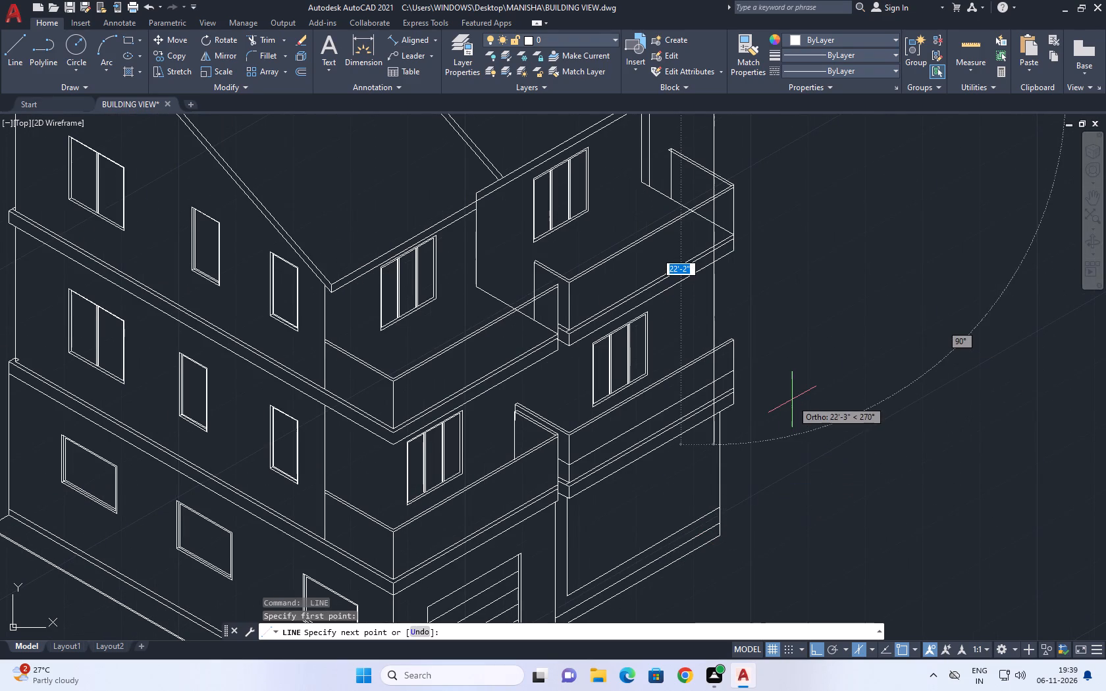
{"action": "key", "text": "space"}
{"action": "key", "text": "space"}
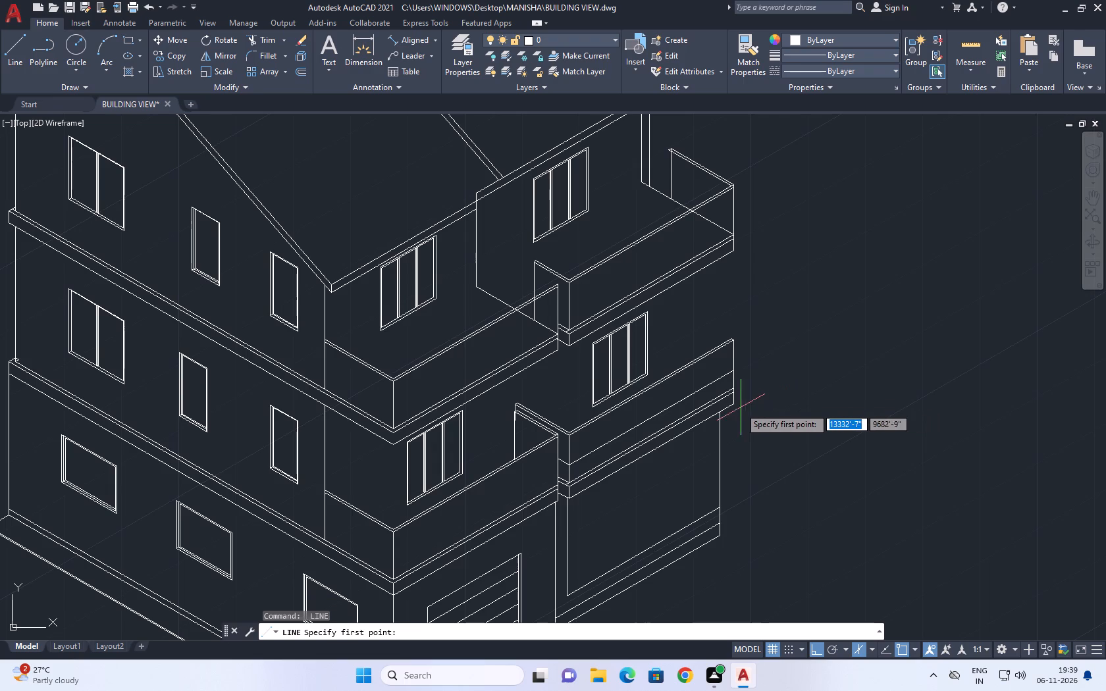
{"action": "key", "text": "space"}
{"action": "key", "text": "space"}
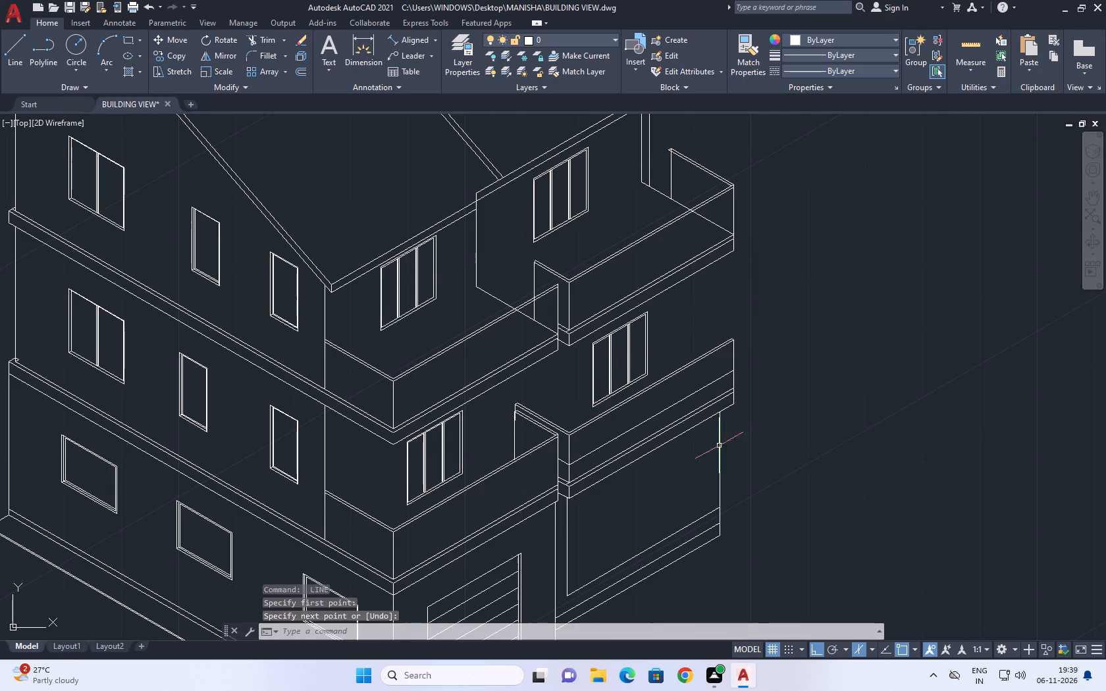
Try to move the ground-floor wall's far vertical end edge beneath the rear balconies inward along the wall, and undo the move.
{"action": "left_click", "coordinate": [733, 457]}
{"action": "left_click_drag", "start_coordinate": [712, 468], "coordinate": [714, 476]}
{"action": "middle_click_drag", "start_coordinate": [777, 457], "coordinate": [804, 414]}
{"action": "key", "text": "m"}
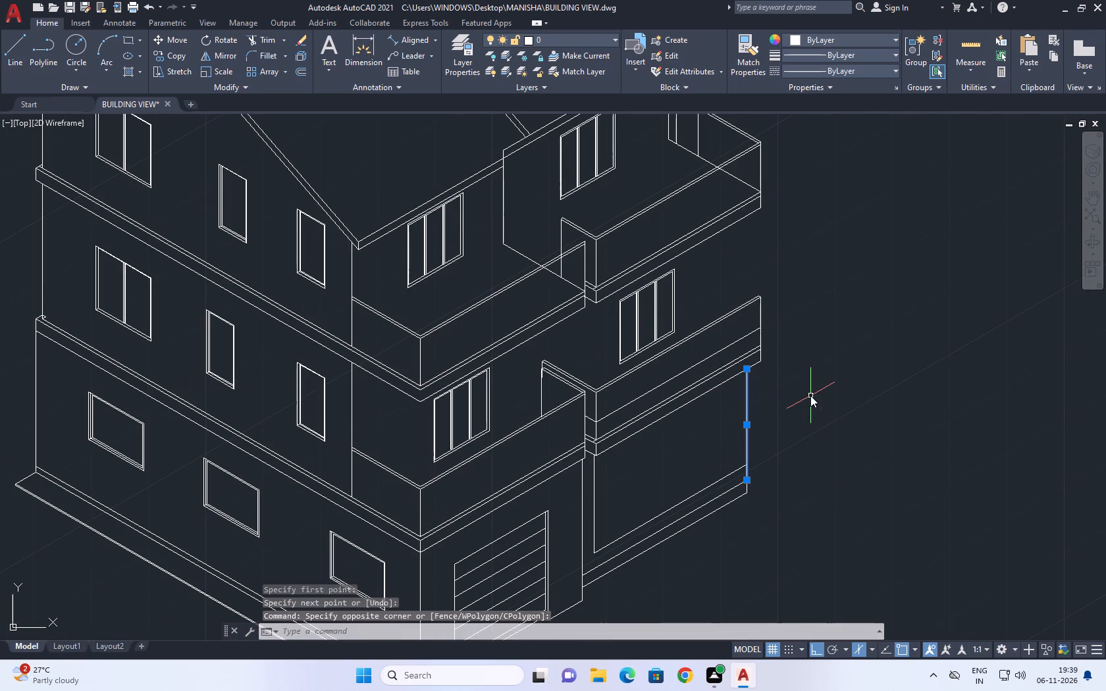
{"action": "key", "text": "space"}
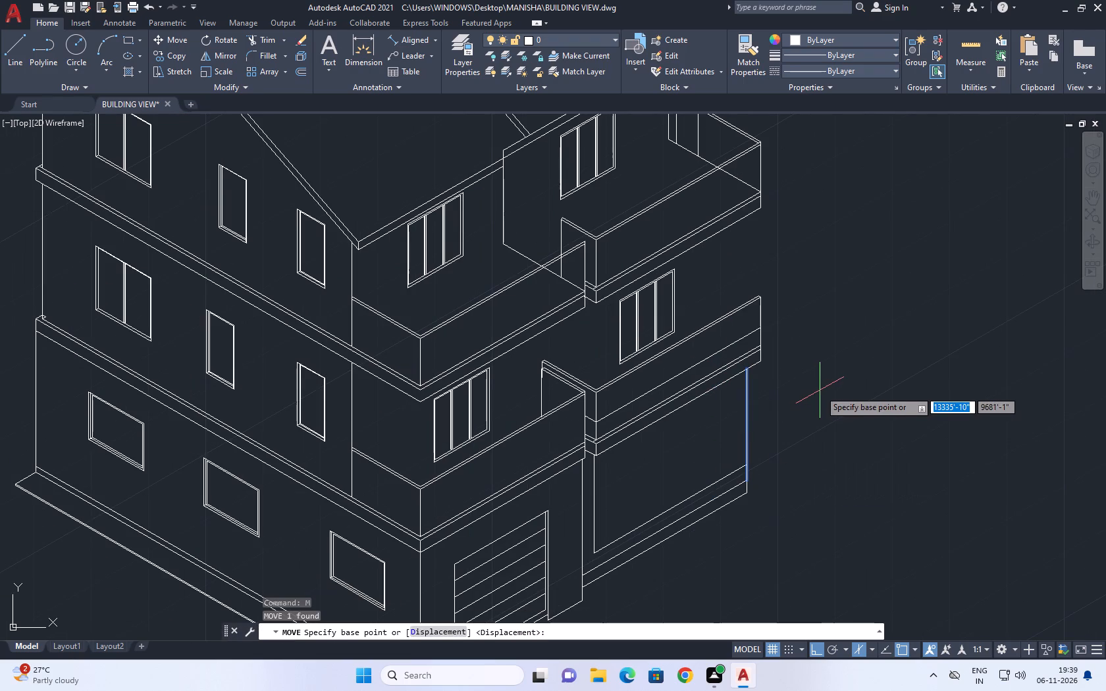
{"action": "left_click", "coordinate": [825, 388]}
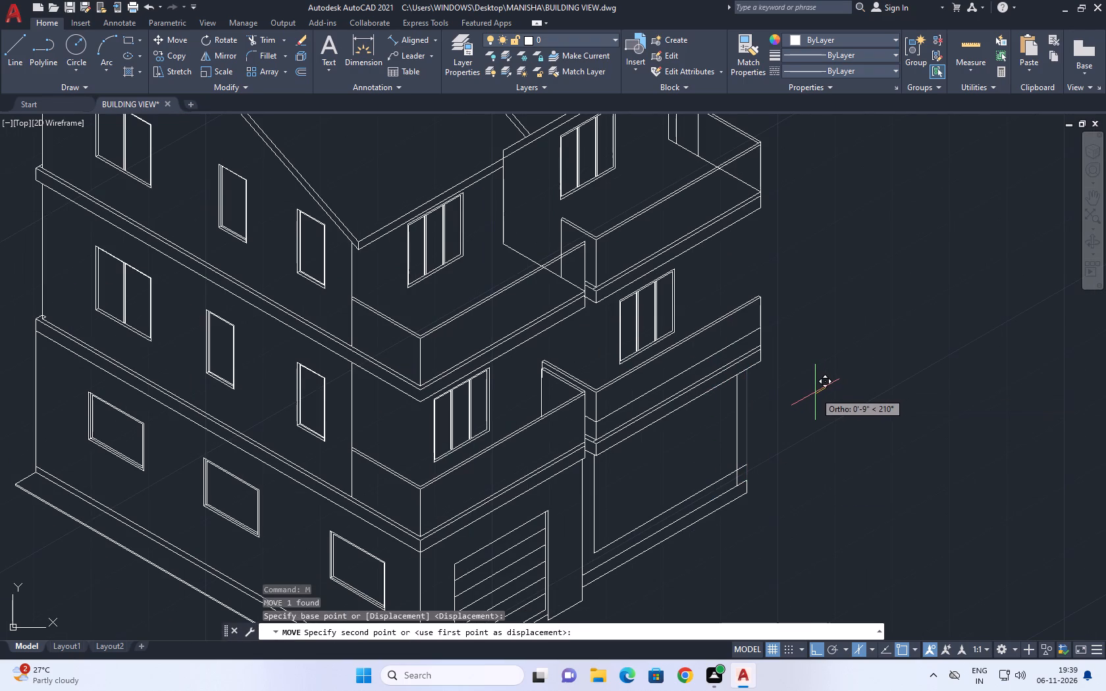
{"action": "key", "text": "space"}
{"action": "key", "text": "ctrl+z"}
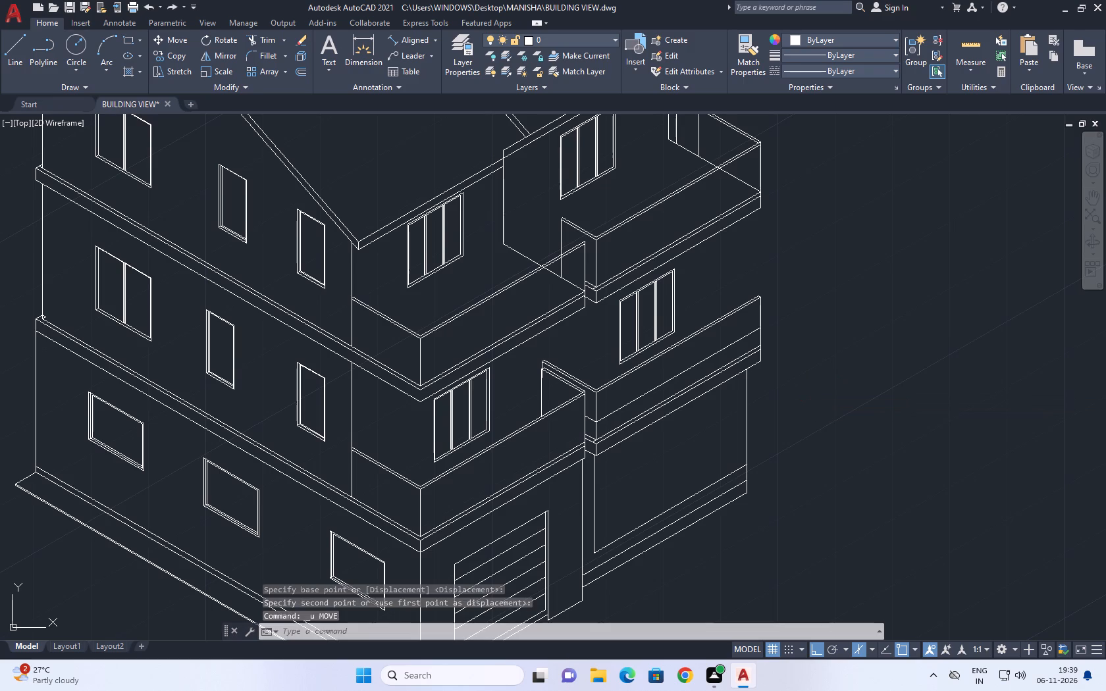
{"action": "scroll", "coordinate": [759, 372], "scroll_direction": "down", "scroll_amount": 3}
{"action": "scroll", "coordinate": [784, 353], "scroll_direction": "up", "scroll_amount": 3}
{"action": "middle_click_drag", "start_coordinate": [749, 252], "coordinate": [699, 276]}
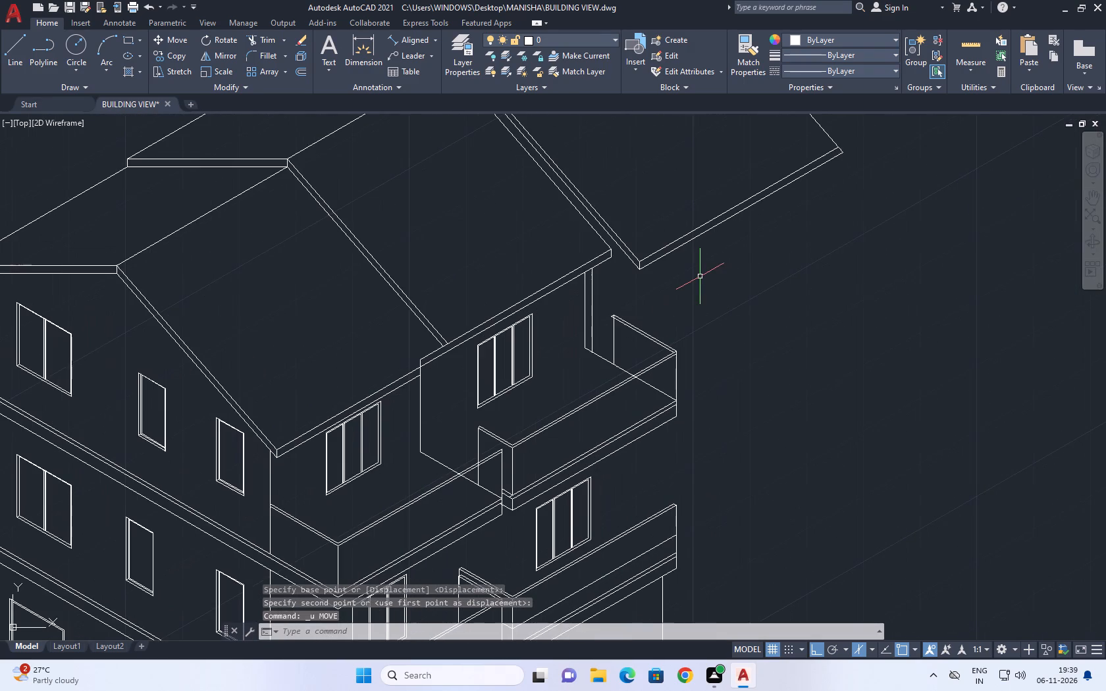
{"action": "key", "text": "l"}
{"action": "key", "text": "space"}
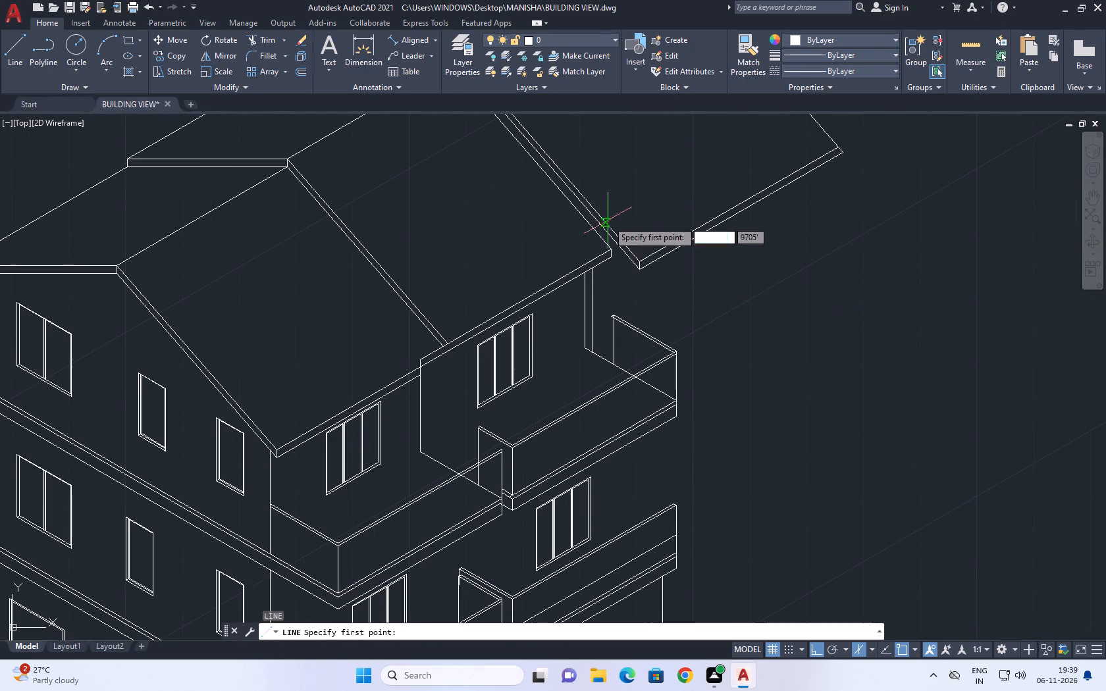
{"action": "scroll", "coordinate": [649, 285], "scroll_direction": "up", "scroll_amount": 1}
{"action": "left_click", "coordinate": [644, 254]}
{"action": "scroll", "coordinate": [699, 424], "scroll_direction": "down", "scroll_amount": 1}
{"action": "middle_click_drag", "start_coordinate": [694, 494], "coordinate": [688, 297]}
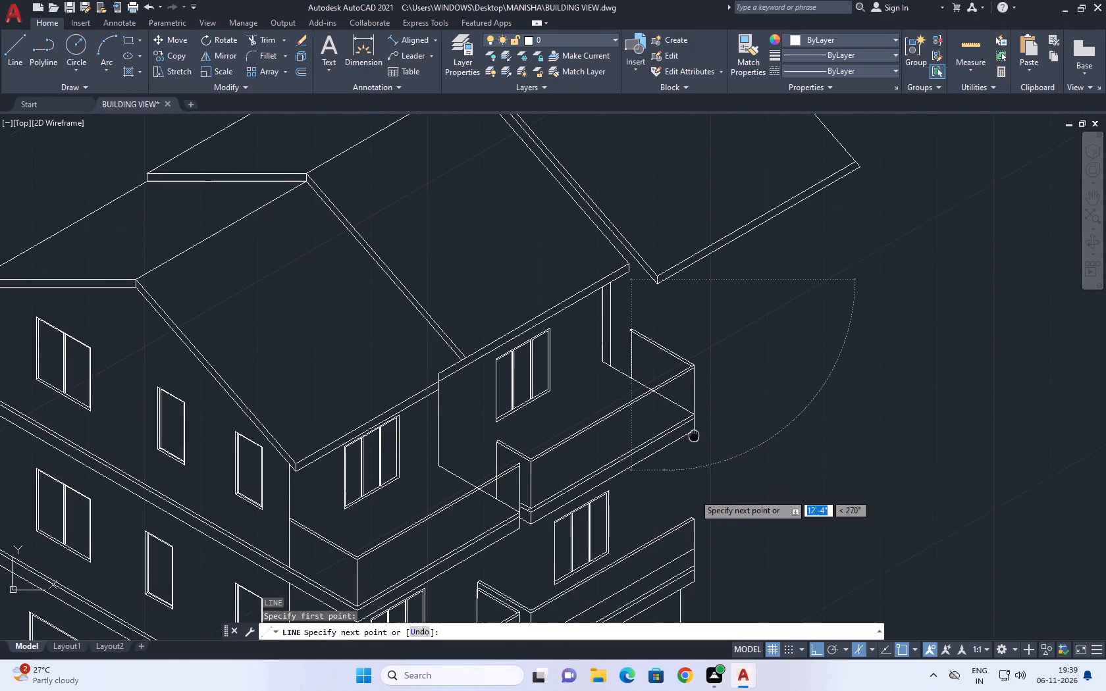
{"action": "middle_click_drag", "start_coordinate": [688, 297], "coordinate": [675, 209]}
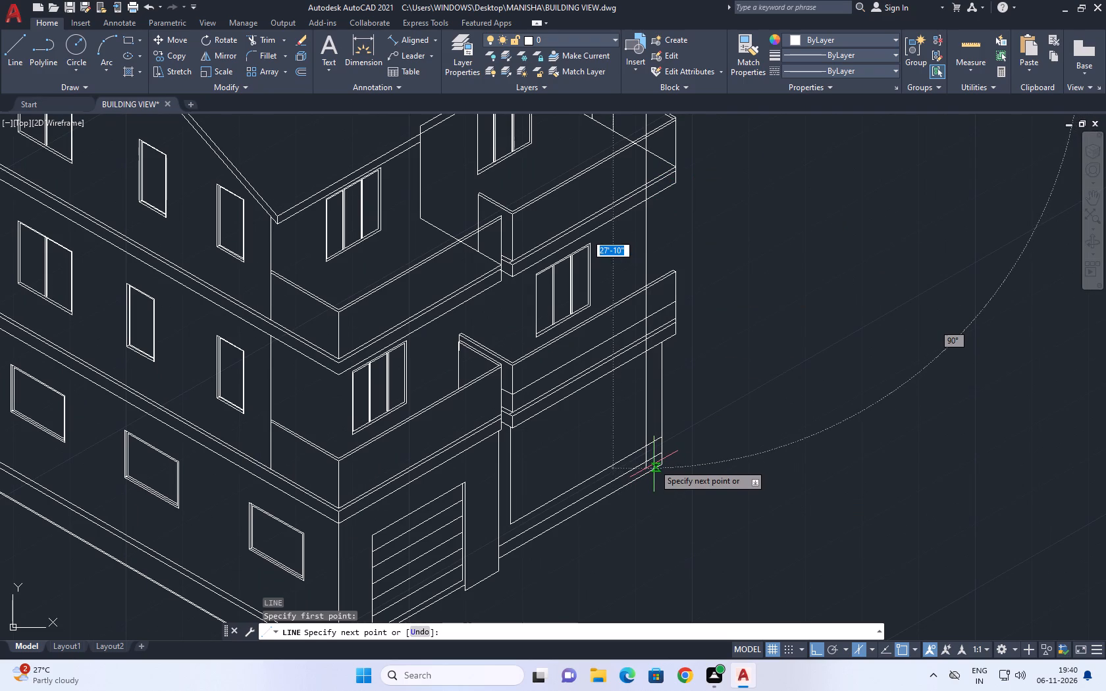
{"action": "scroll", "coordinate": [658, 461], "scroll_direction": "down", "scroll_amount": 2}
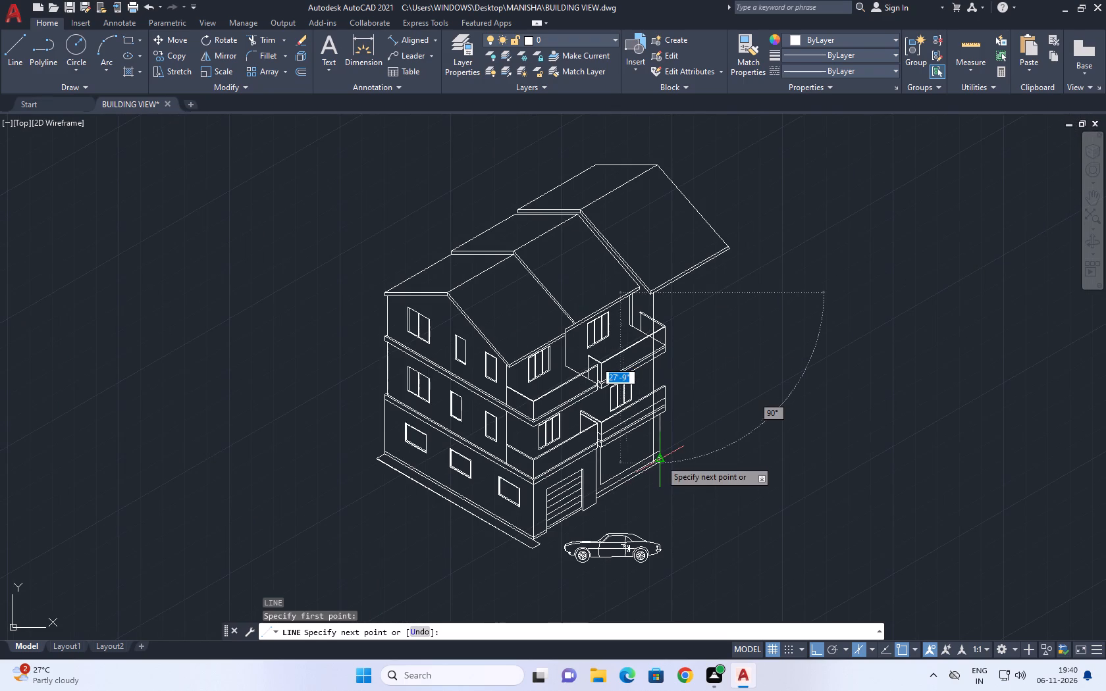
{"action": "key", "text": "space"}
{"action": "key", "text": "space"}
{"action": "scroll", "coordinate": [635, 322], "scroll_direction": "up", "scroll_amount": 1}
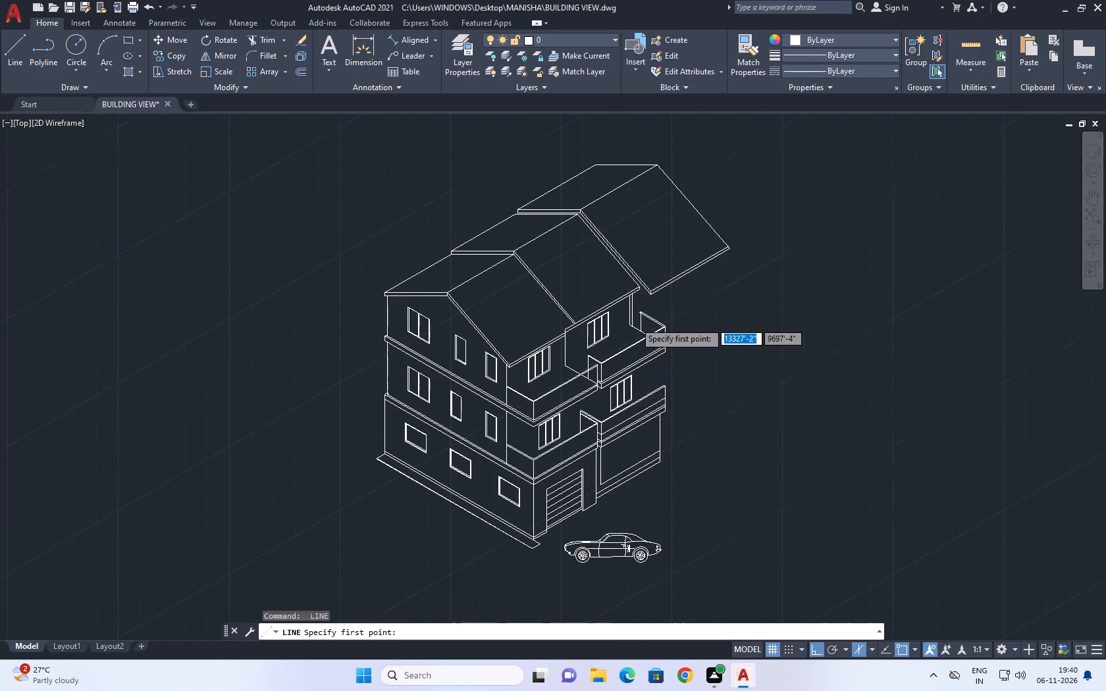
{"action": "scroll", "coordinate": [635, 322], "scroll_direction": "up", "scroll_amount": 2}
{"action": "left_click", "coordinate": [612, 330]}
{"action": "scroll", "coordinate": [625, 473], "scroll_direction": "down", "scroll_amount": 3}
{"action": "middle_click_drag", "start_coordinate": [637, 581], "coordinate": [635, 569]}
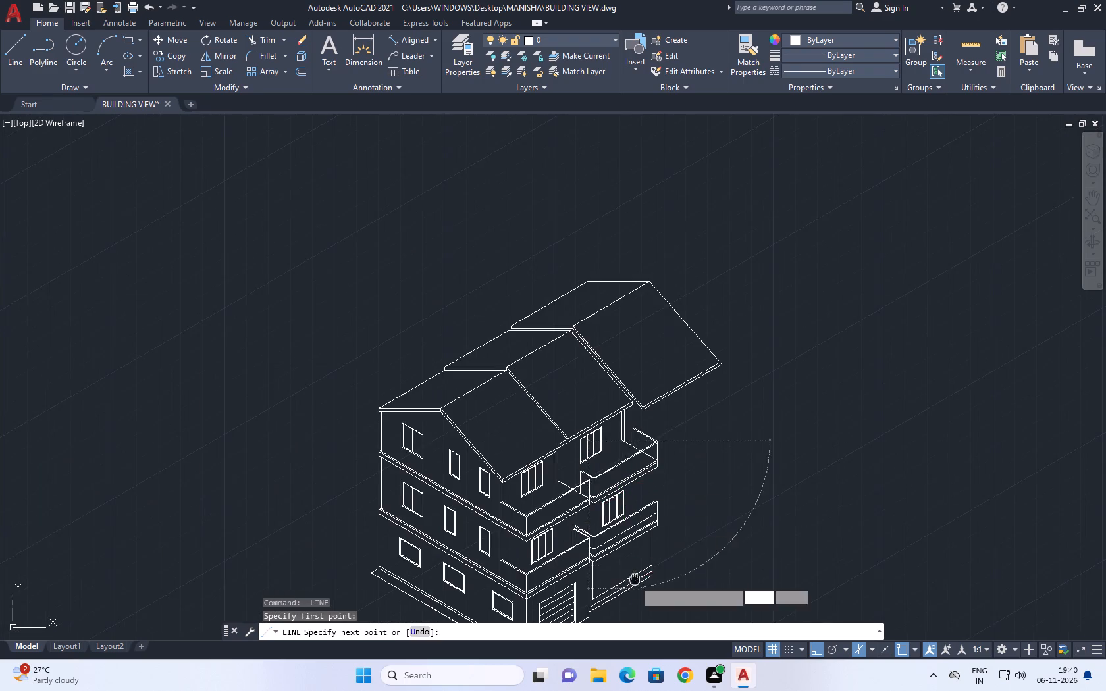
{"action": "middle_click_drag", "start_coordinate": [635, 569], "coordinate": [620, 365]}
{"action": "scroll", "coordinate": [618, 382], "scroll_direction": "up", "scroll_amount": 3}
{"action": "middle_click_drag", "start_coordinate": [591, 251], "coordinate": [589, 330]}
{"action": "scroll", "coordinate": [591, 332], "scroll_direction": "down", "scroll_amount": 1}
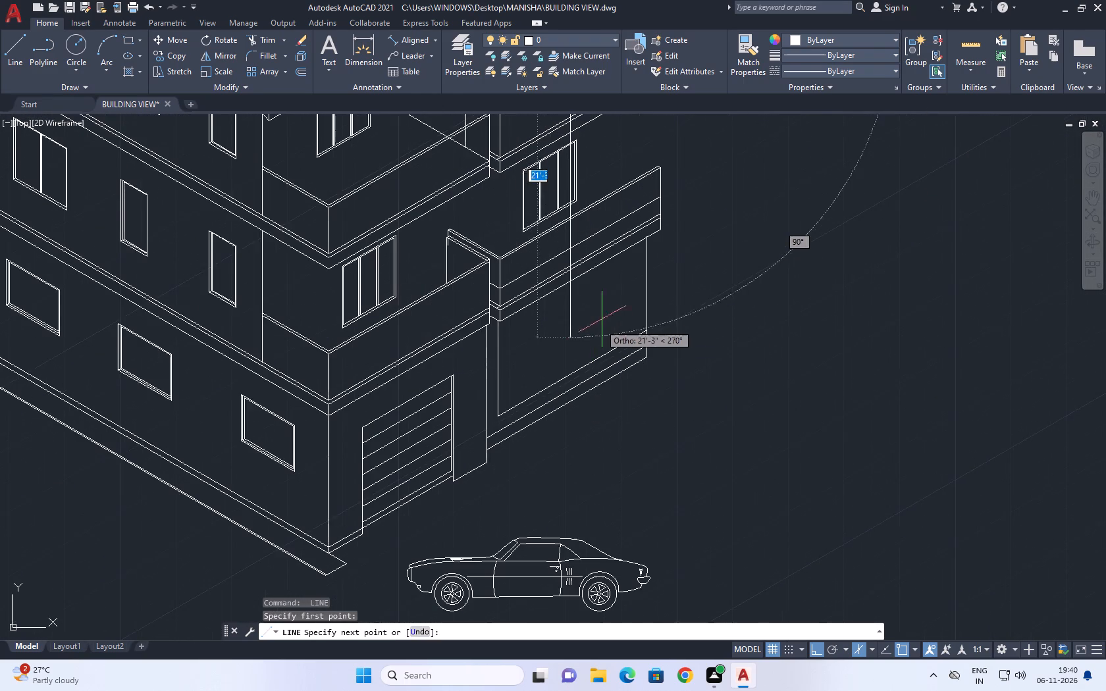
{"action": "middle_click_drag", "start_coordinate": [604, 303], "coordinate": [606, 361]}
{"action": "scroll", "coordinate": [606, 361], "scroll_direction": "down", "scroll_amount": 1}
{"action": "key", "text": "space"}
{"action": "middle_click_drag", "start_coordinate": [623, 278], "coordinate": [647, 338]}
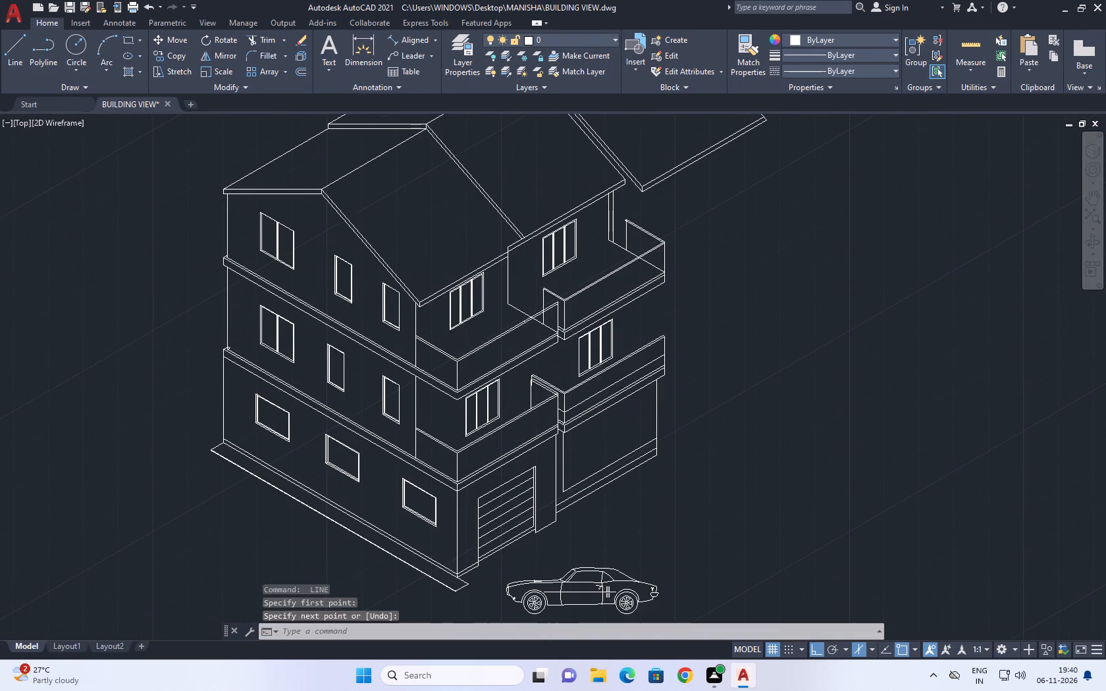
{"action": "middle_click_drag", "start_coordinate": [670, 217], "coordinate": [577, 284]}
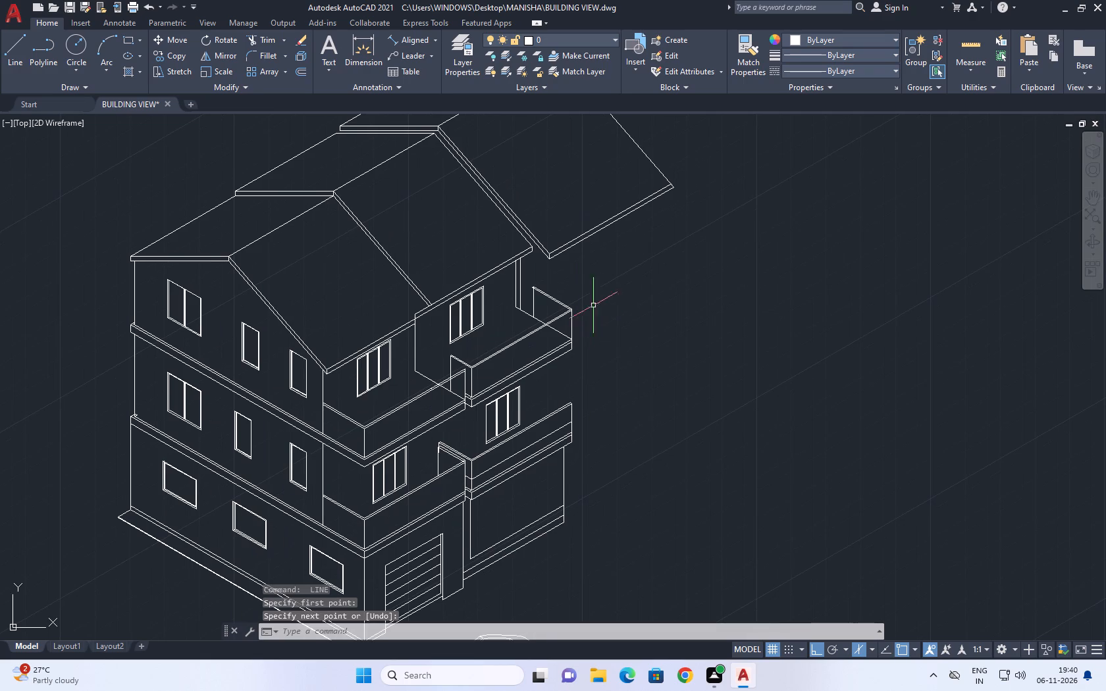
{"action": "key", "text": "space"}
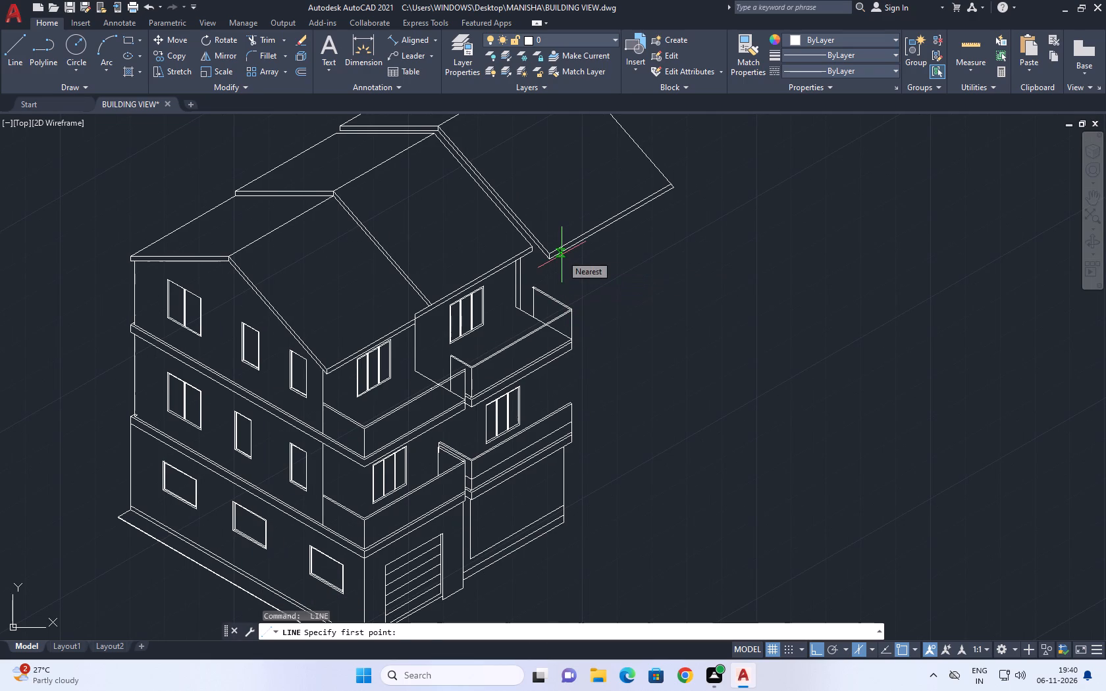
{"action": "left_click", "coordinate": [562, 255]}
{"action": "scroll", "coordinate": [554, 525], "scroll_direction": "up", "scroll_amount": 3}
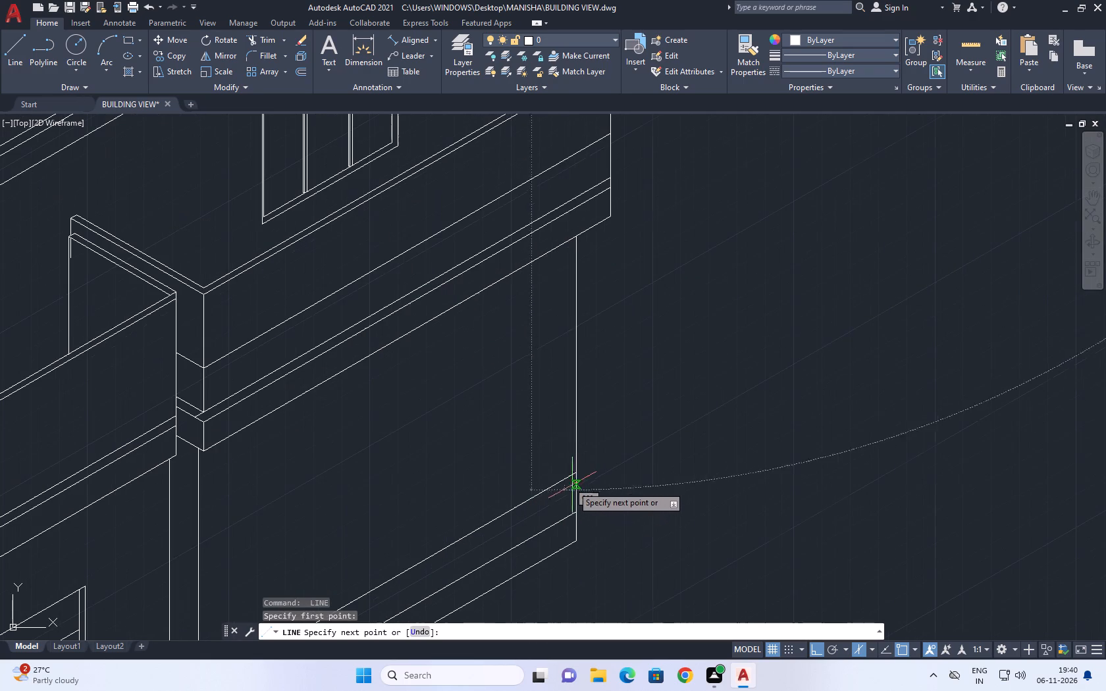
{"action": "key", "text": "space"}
Draw a vertical wall edge from near the roof extension's far lower corner down to align with the rear ground-floor wall's foot.
{"action": "middle_click_drag", "start_coordinate": [612, 440], "coordinate": [621, 462]}
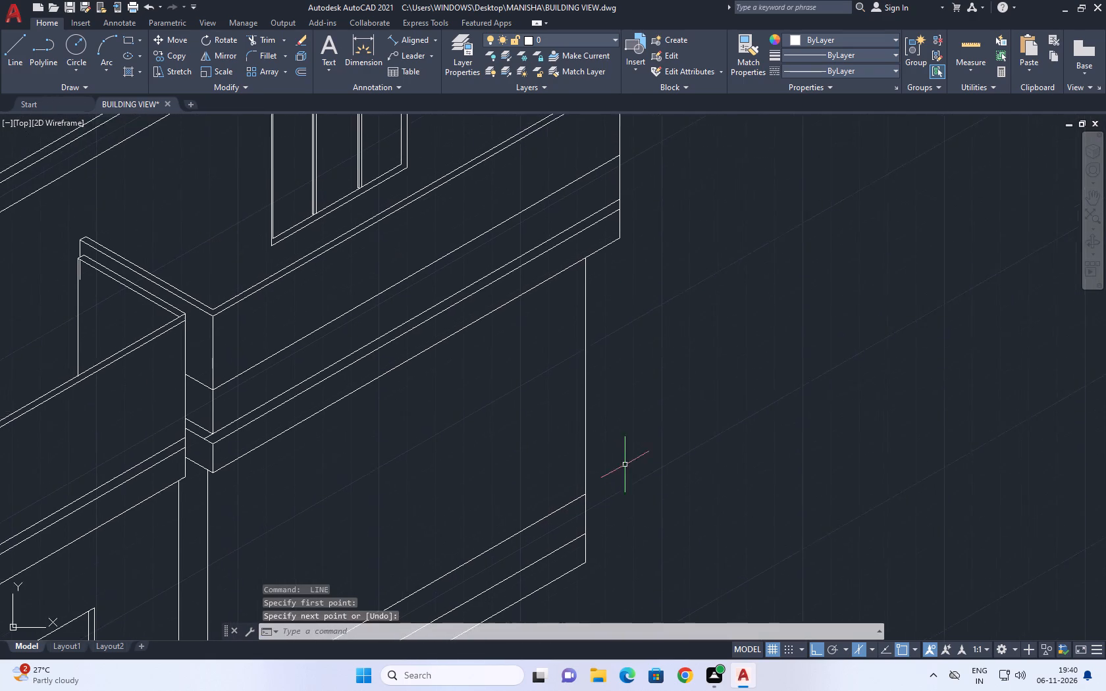
{"action": "scroll", "coordinate": [627, 467], "scroll_direction": "down", "scroll_amount": 2}
{"action": "middle_click_drag", "start_coordinate": [630, 421], "coordinate": [643, 476]}
{"action": "scroll", "coordinate": [637, 453], "scroll_direction": "up", "scroll_amount": 2}
{"action": "scroll", "coordinate": [665, 415], "scroll_direction": "down", "scroll_amount": 4}
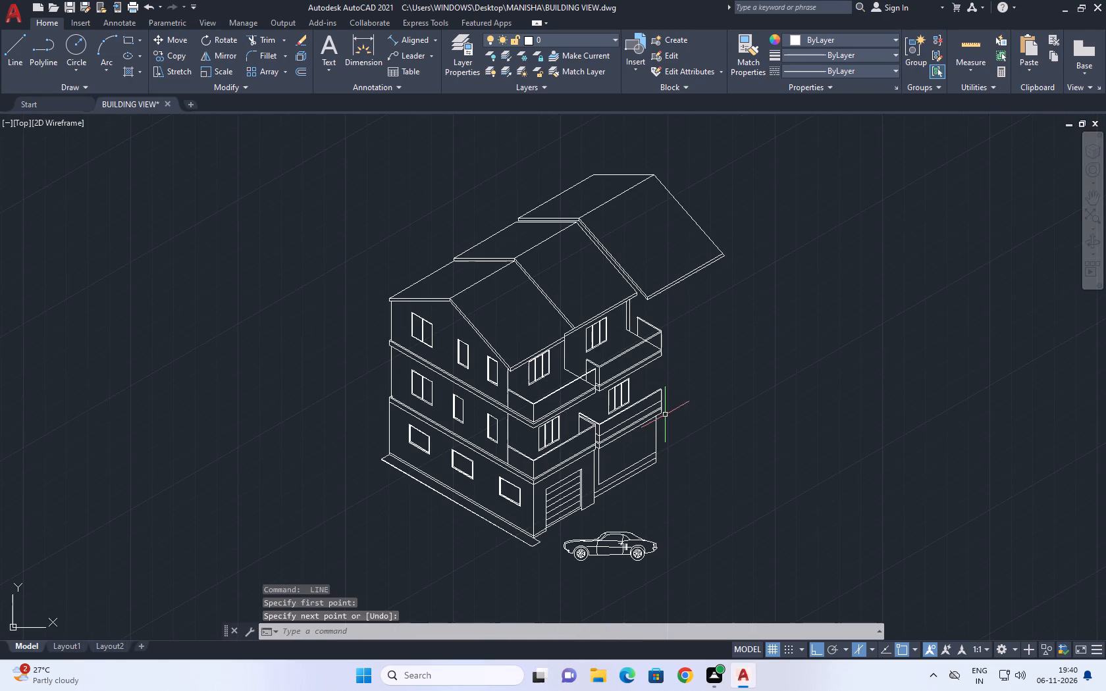
{"action": "middle_click_drag", "start_coordinate": [704, 403], "coordinate": [697, 417]}
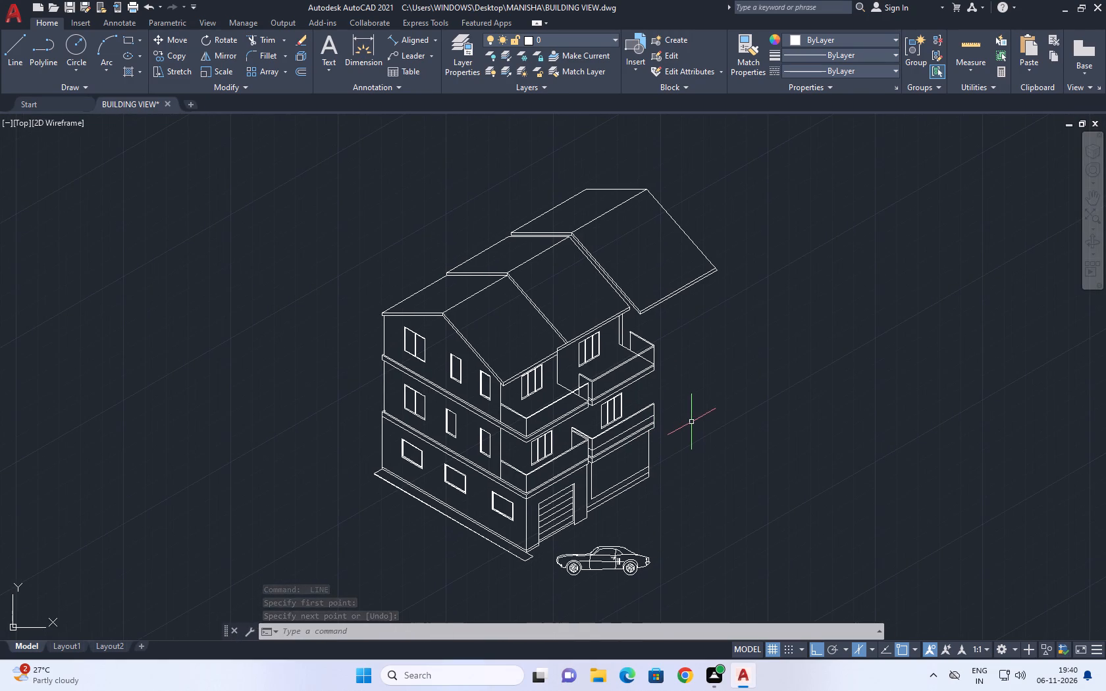
{"action": "middle_click_drag", "start_coordinate": [724, 406], "coordinate": [628, 429]}
{"action": "scroll", "coordinate": [724, 406], "scroll_direction": "down", "scroll_amount": 1}
{"action": "scroll", "coordinate": [641, 432], "scroll_direction": "up", "scroll_amount": 1}
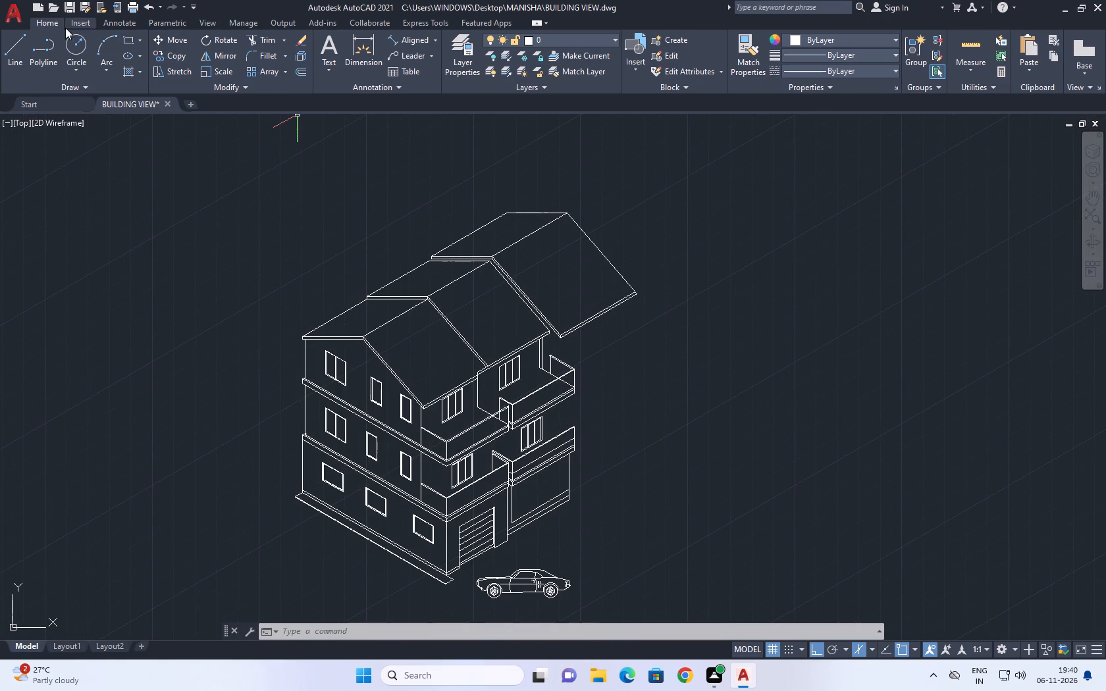
{"action": "left_click", "coordinate": [21, 44]}
{"action": "scroll", "coordinate": [604, 336], "scroll_direction": "up", "scroll_amount": 3}
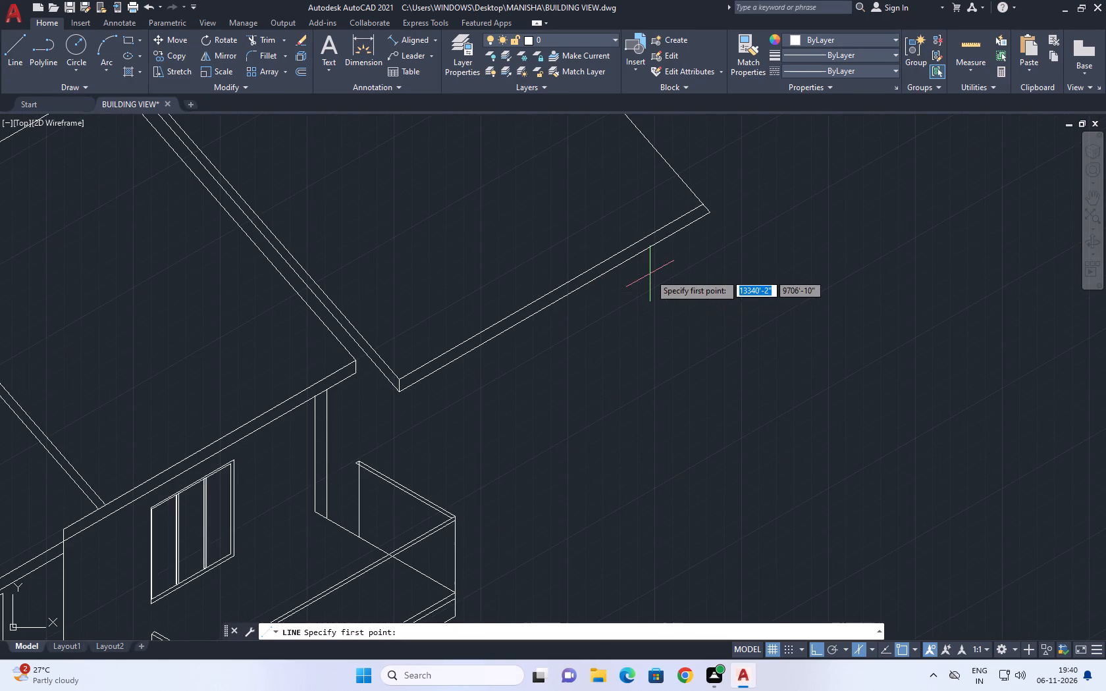
{"action": "middle_click_drag", "start_coordinate": [652, 280], "coordinate": [666, 312]}
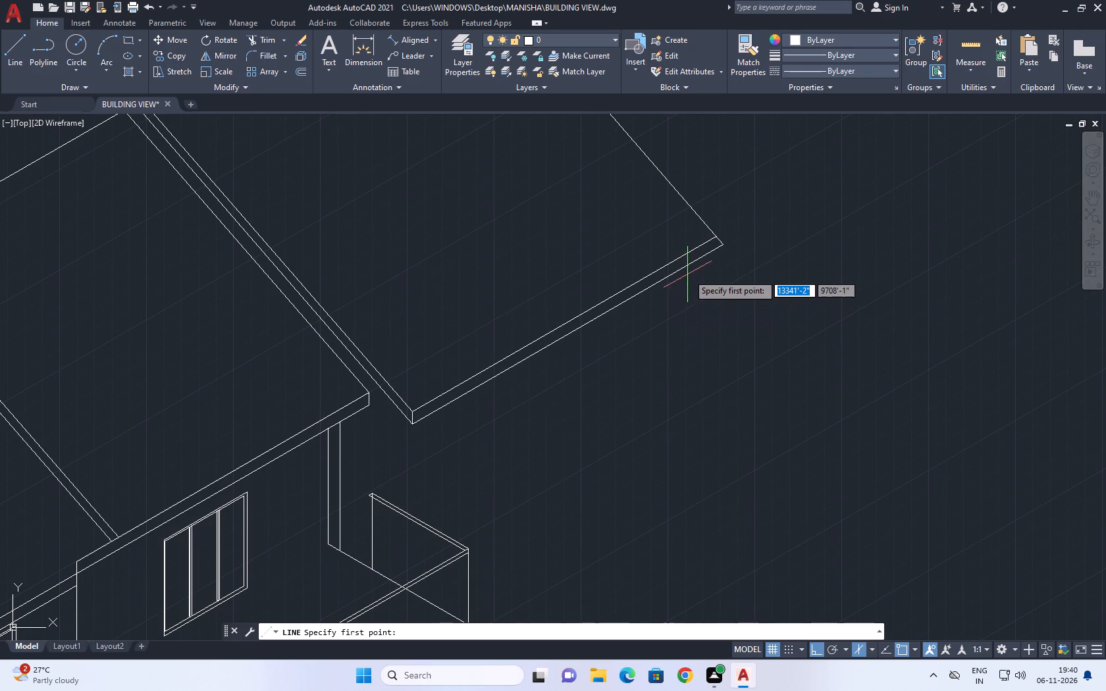
{"action": "left_click", "coordinate": [700, 260]}
{"action": "scroll", "coordinate": [700, 394], "scroll_direction": "down", "scroll_amount": 1}
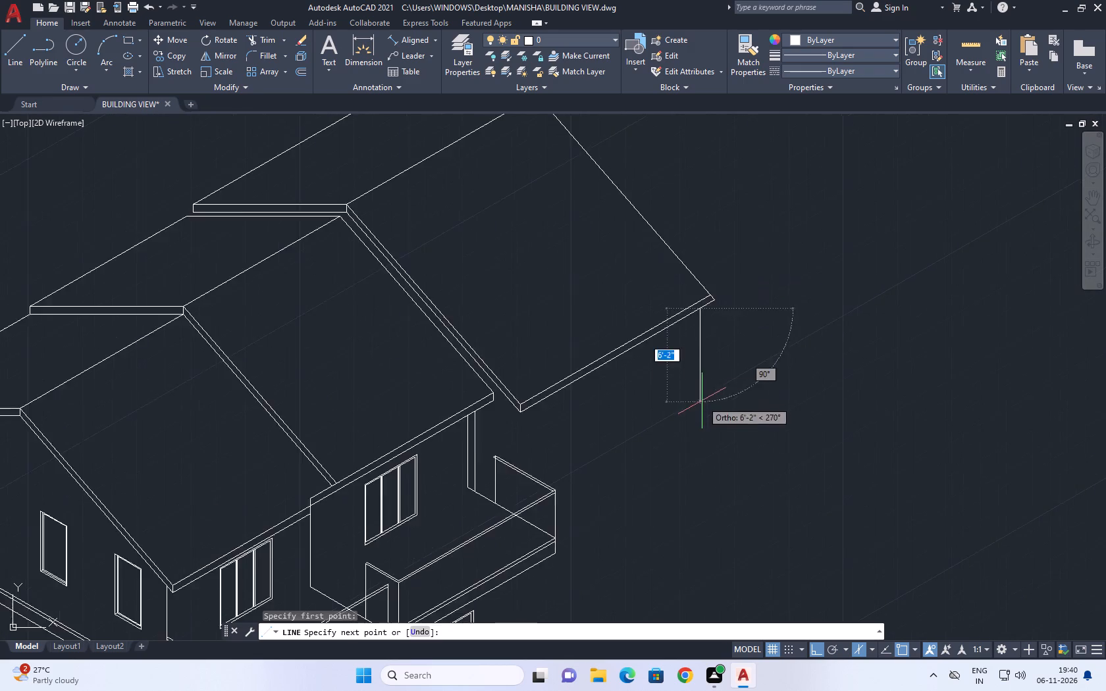
{"action": "scroll", "coordinate": [702, 401], "scroll_direction": "down", "scroll_amount": 1}
{"action": "middle_click_drag", "start_coordinate": [709, 513], "coordinate": [703, 452]}
{"action": "scroll", "coordinate": [687, 436], "scroll_direction": "up", "scroll_amount": 1}
{"action": "scroll", "coordinate": [673, 432], "scroll_direction": "down", "scroll_amount": 2}
{"action": "middle_click_drag", "start_coordinate": [687, 509], "coordinate": [686, 510]}
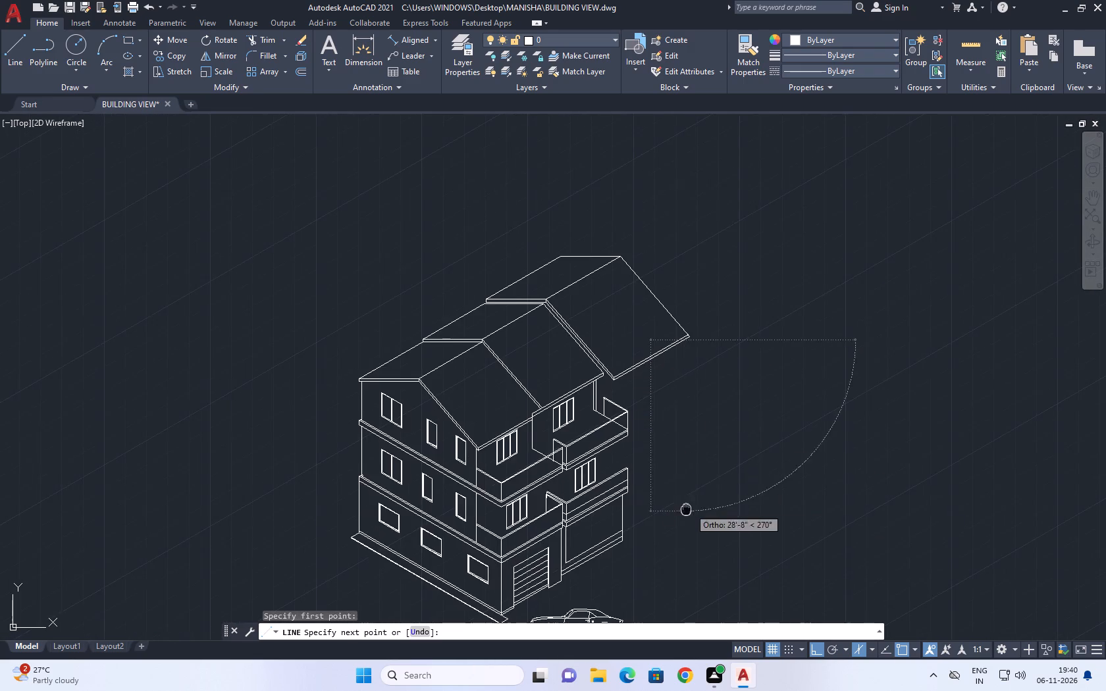
{"action": "middle_click_drag", "start_coordinate": [686, 510], "coordinate": [685, 419]}
{"action": "scroll", "coordinate": [656, 448], "scroll_direction": "up", "scroll_amount": 2}
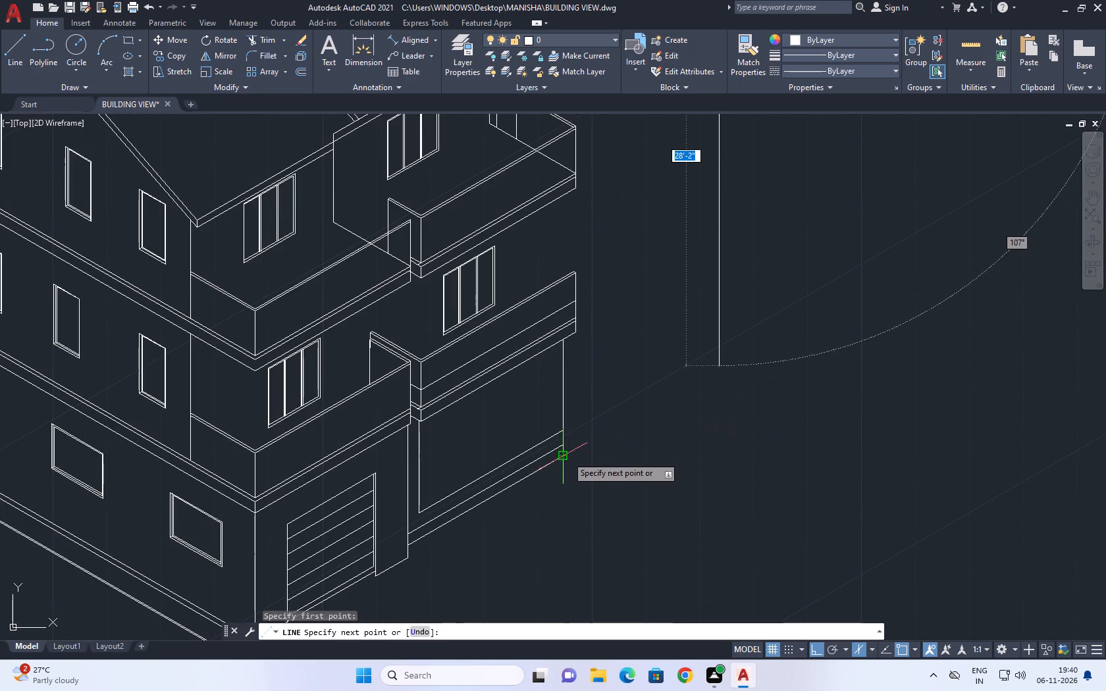
{"action": "left_click", "coordinate": [718, 368]}
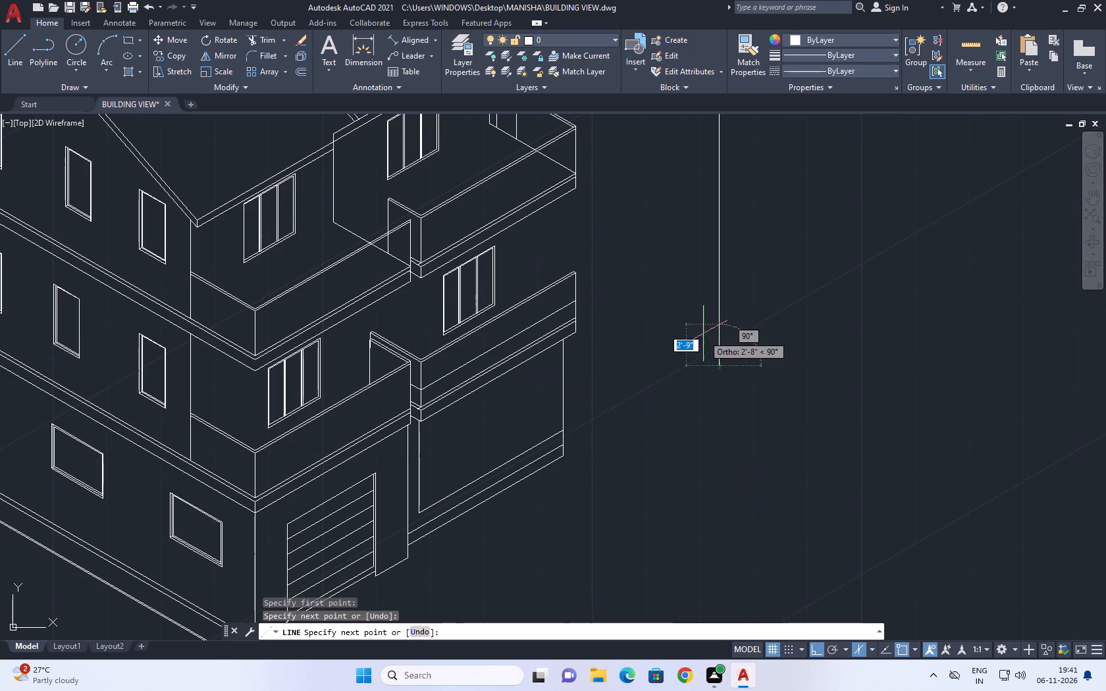
Continue the line with a 2' base segment toward the building and a vertical edge rising past the roof extension's eave.
{"action": "scroll", "coordinate": [775, 349], "scroll_direction": "down", "scroll_amount": 1}
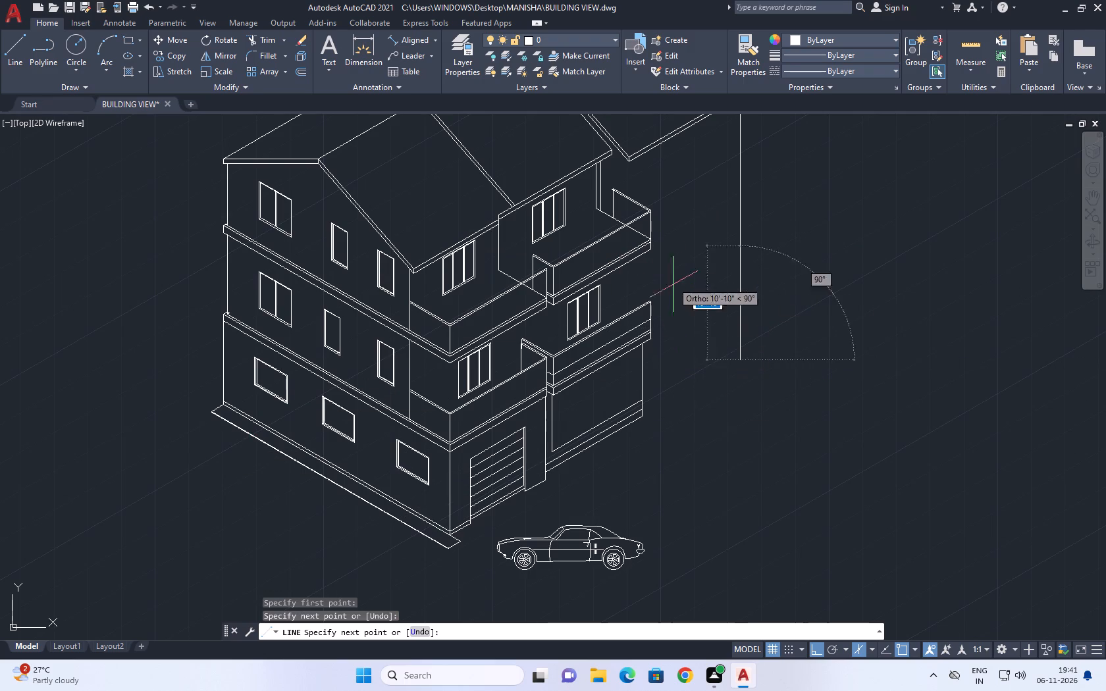
{"action": "scroll", "coordinate": [753, 295], "scroll_direction": "down", "scroll_amount": 3}
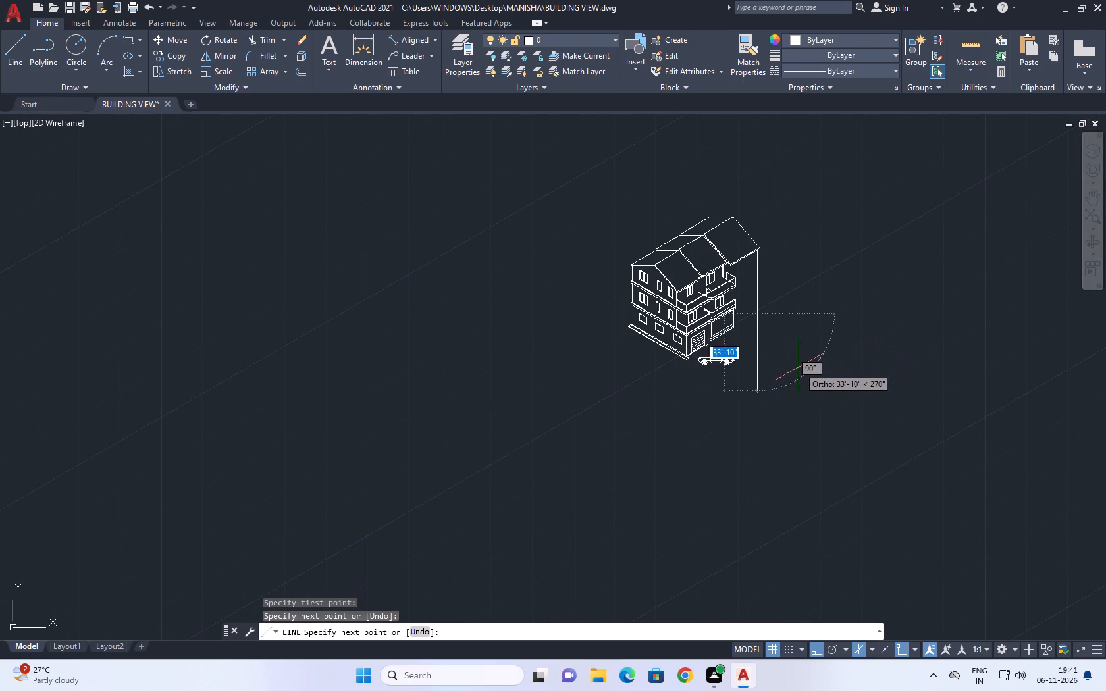
{"action": "scroll", "coordinate": [808, 308], "scroll_direction": "up", "scroll_amount": 2}
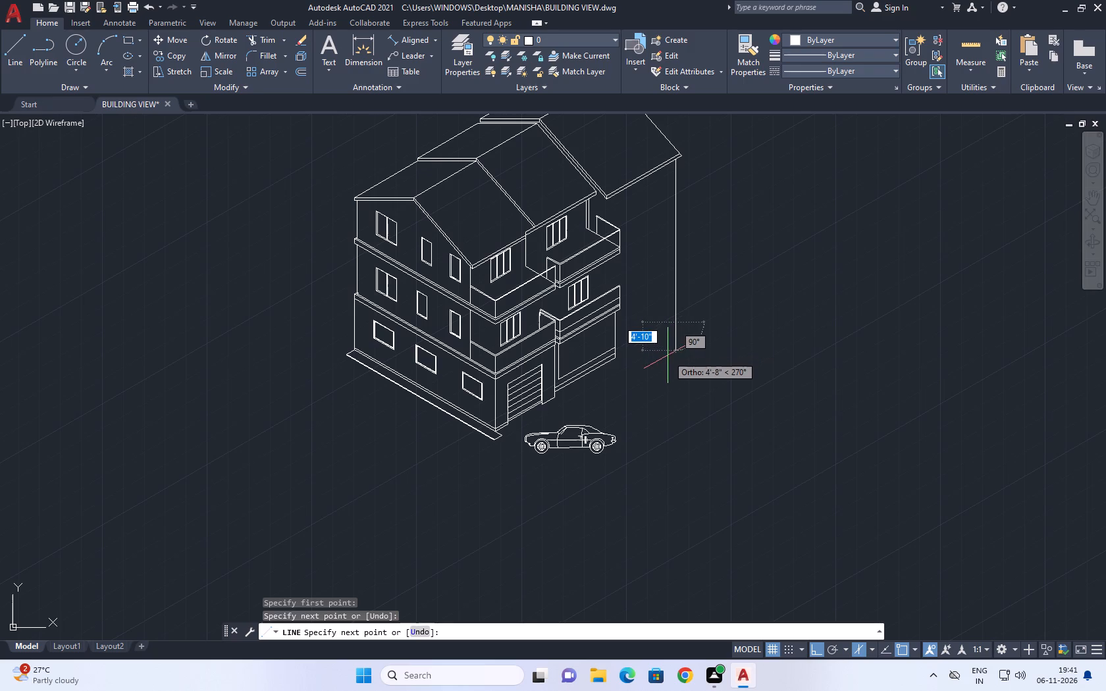
{"action": "scroll", "coordinate": [658, 349], "scroll_direction": "up", "scroll_amount": 1}
{"action": "key", "text": "2"}
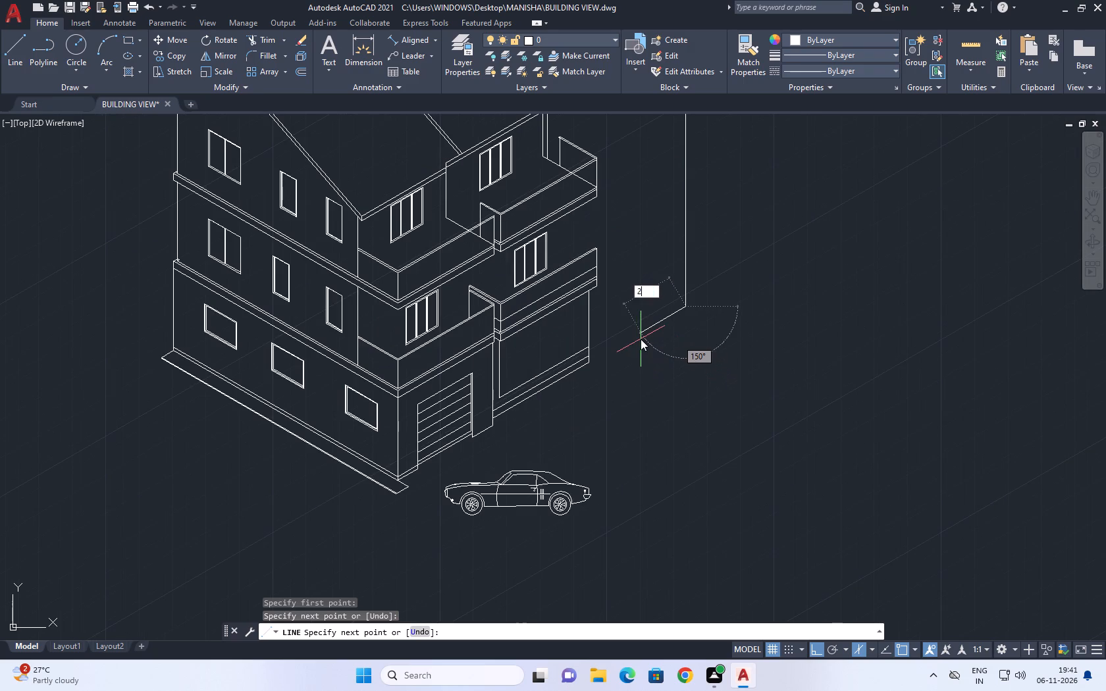
{"action": "key", "text": "apostrophe"}
{"action": "key", "text": "Return"}
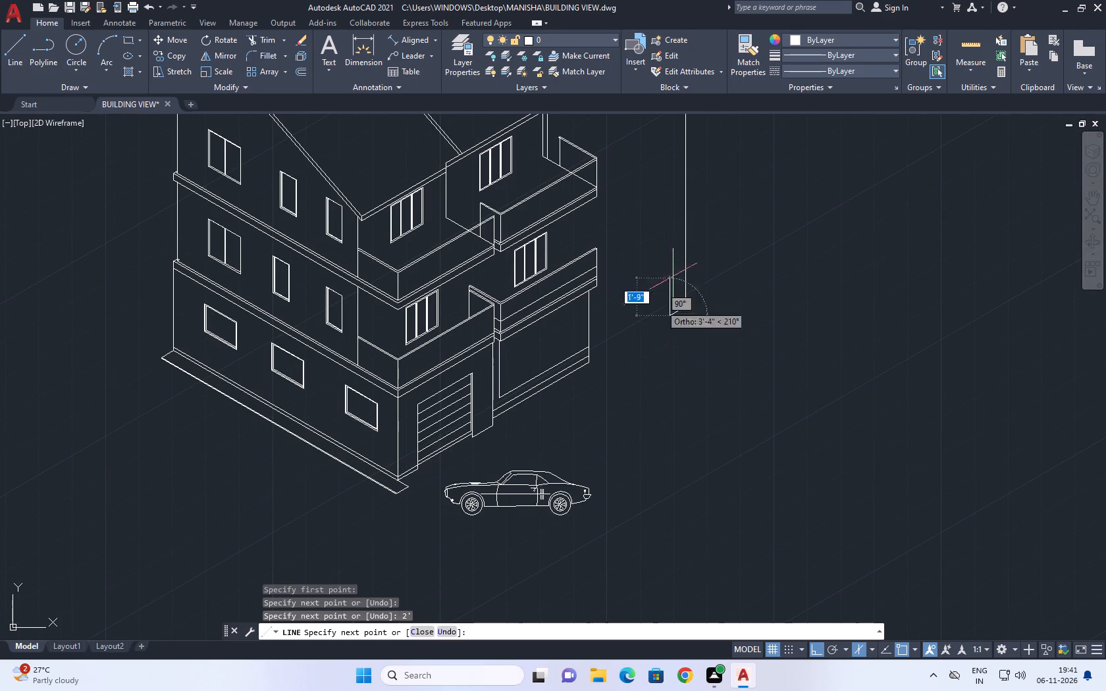
{"action": "middle_click_drag", "start_coordinate": [691, 171], "coordinate": [697, 273]}
{"action": "scroll", "coordinate": [666, 142], "scroll_direction": "up", "scroll_amount": 2}
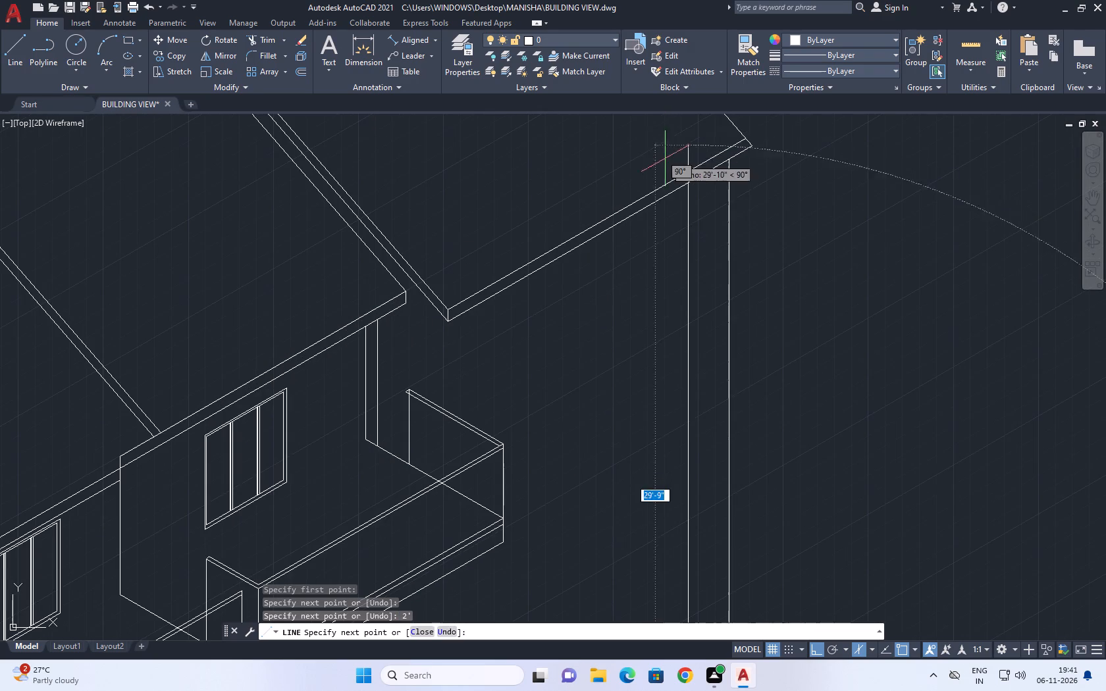
{"action": "left_click", "coordinate": [660, 141]}
{"action": "key", "text": "space"}
Trim the inner vertical edge where it crosses the roof extension's eave thickness and projects above it.
{"action": "middle_click_drag", "start_coordinate": [695, 204], "coordinate": [702, 257]}
{"action": "type", "text": "tr"}
{"action": "key", "text": "space"}
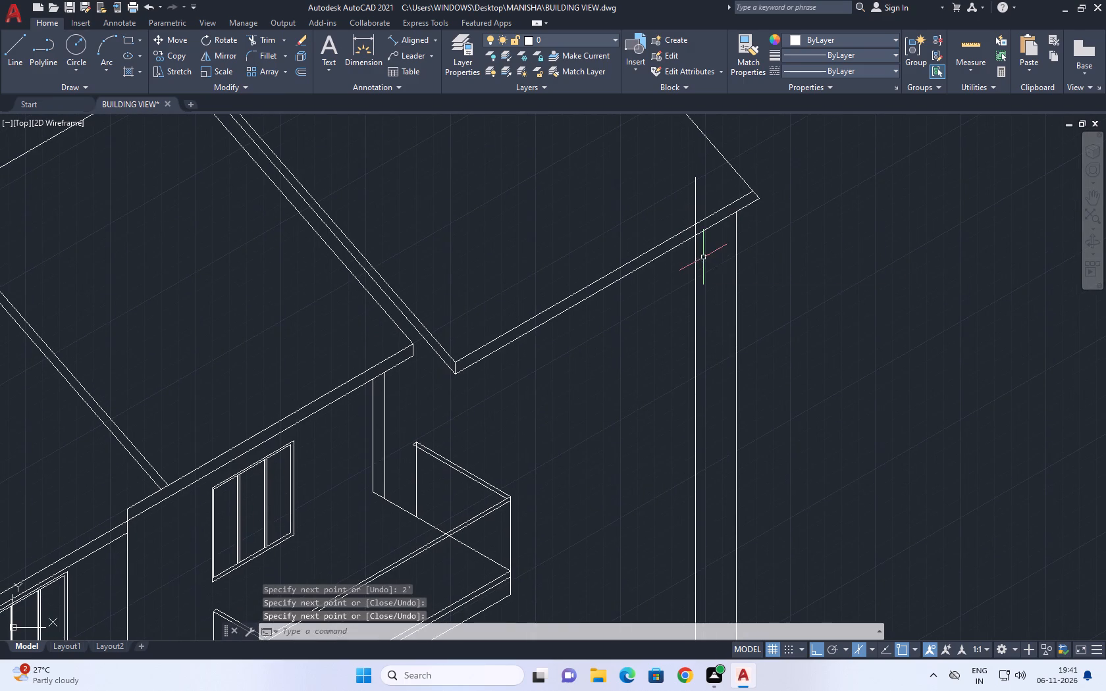
{"action": "scroll", "coordinate": [703, 225], "scroll_direction": "up", "scroll_amount": 3}
{"action": "left_click", "coordinate": [690, 229]}
{"action": "left_click", "coordinate": [638, 257]}
{"action": "left_click", "coordinate": [687, 153]}
{"action": "left_click_drag", "start_coordinate": [627, 188], "coordinate": [610, 198]}
{"action": "scroll", "coordinate": [683, 180], "scroll_direction": "down", "scroll_amount": 3}
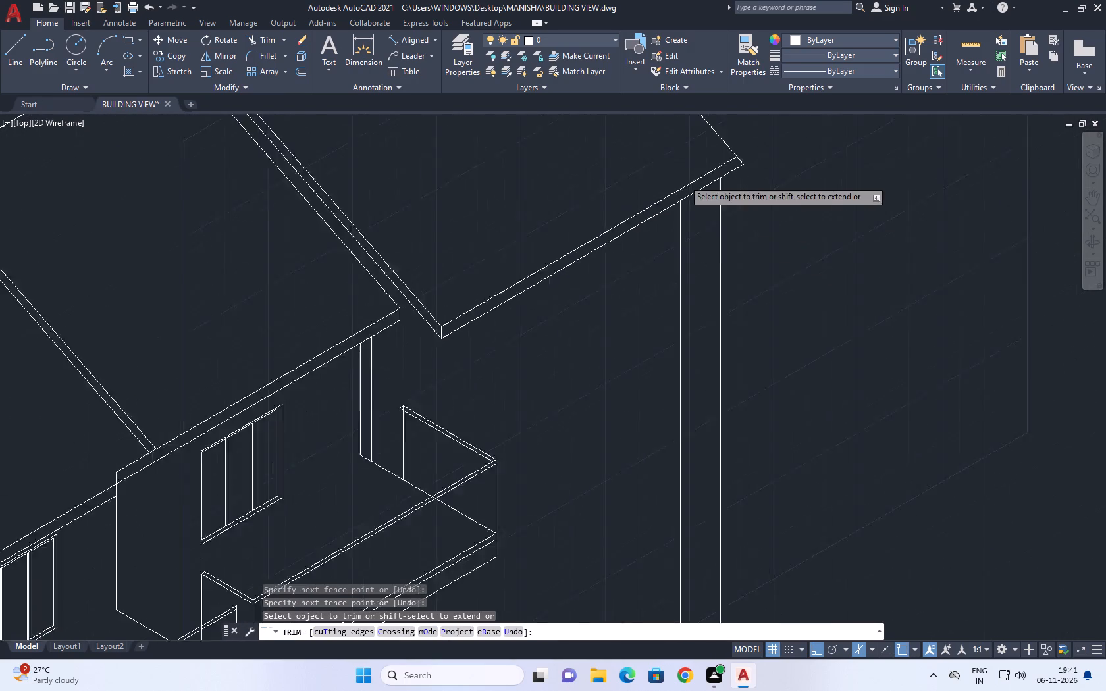
{"action": "scroll", "coordinate": [703, 180], "scroll_direction": "down", "scroll_amount": 3}
{"action": "key", "text": "space"}
Draw a short vertical line down from the upper corner of the roof extension's far eave end.
{"action": "middle_click_drag", "start_coordinate": [730, 201], "coordinate": [698, 211]}
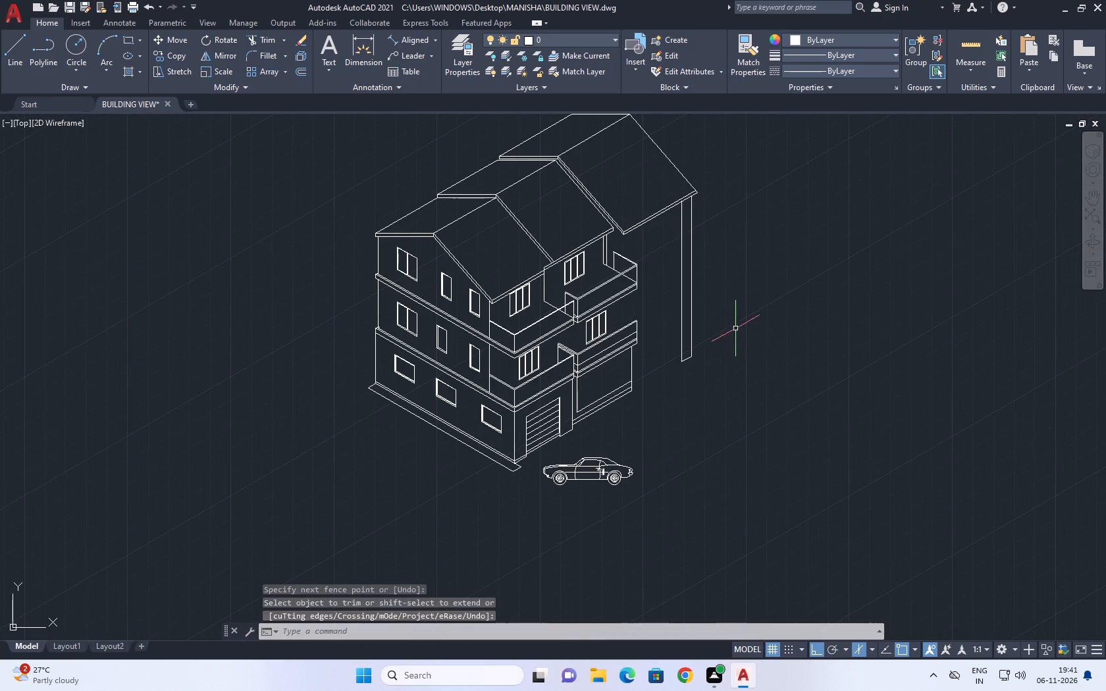
{"action": "scroll", "coordinate": [675, 180], "scroll_direction": "up", "scroll_amount": 2}
{"action": "middle_click_drag", "start_coordinate": [710, 276], "coordinate": [726, 205]}
{"action": "middle_click_drag", "start_coordinate": [717, 165], "coordinate": [717, 199]}
{"action": "scroll", "coordinate": [733, 178], "scroll_direction": "up", "scroll_amount": 2}
{"action": "middle_click_drag", "start_coordinate": [742, 170], "coordinate": [736, 263]}
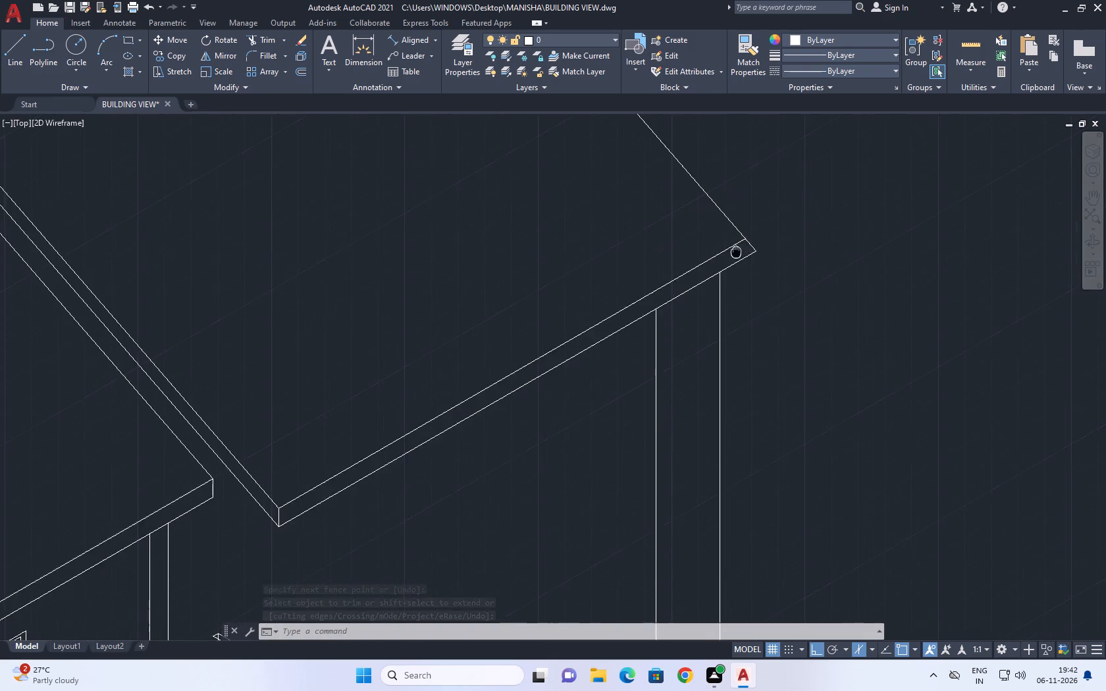
{"action": "scroll", "coordinate": [739, 268], "scroll_direction": "up", "scroll_amount": 2}
{"action": "type", "text": "l"}
{"action": "key", "text": "space"}
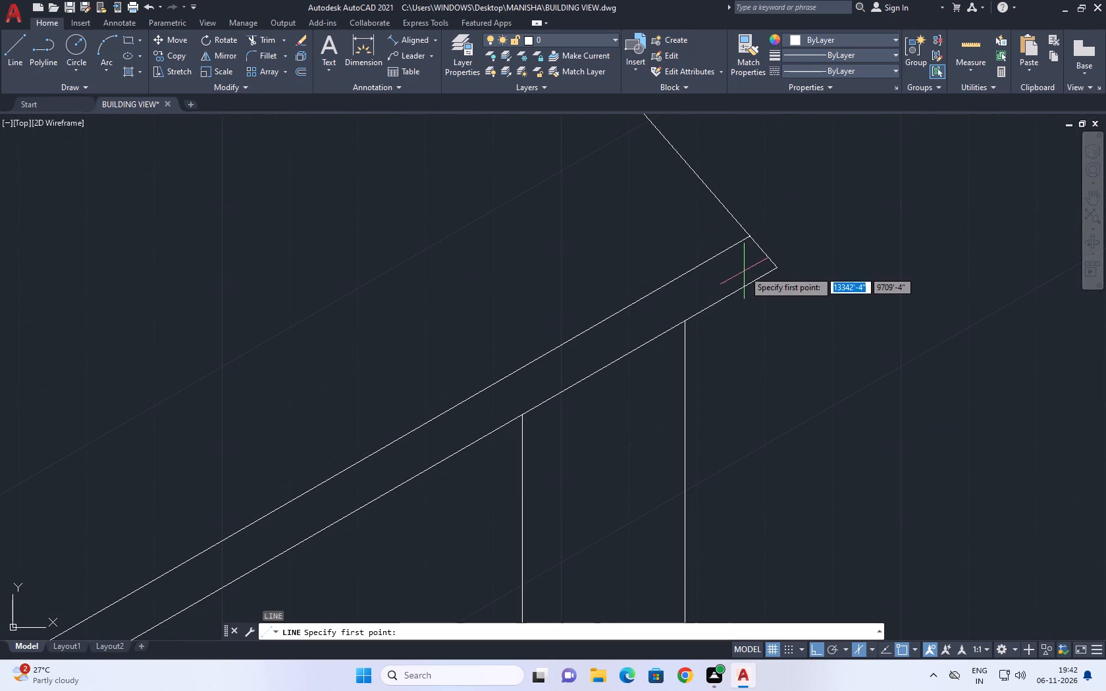
{"action": "left_click", "coordinate": [750, 237]}
{"action": "left_click_drag", "start_coordinate": [749, 357], "coordinate": [755, 385]}
{"action": "key", "text": "space"}
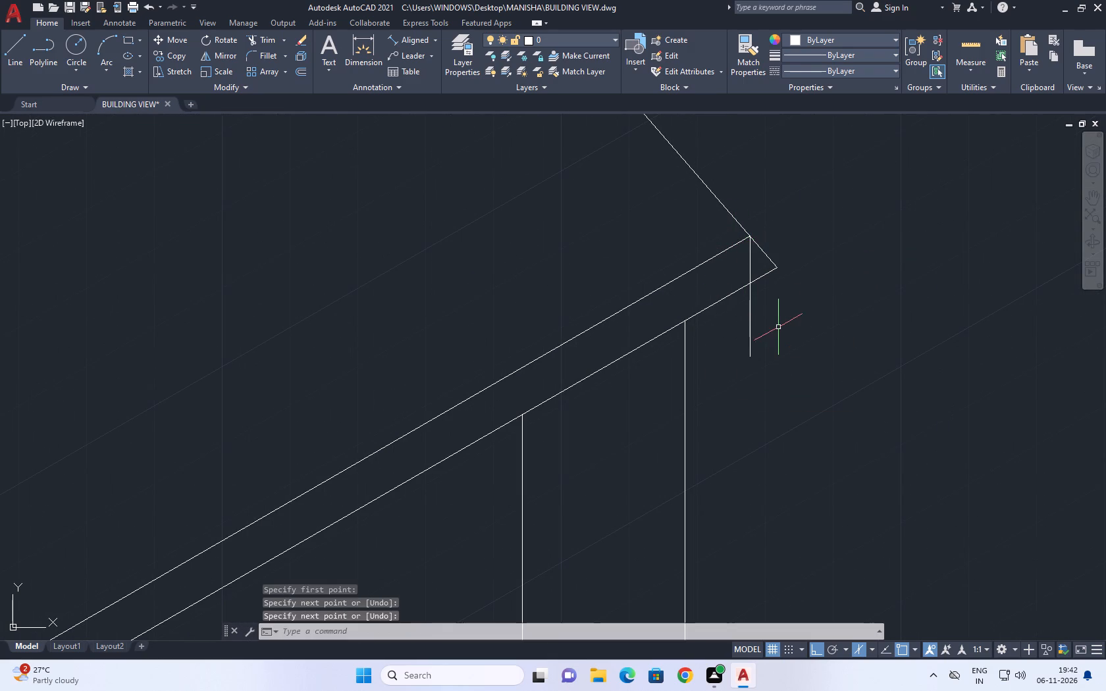
Trim the pointed eave corner beyond the new short vertical line and the excess of that line below the eave.
{"action": "type", "text": "tr"}
{"action": "key", "text": "space"}
{"action": "left_click", "coordinate": [781, 243]}
{"action": "left_click_drag", "start_coordinate": [764, 307], "coordinate": [760, 319]}
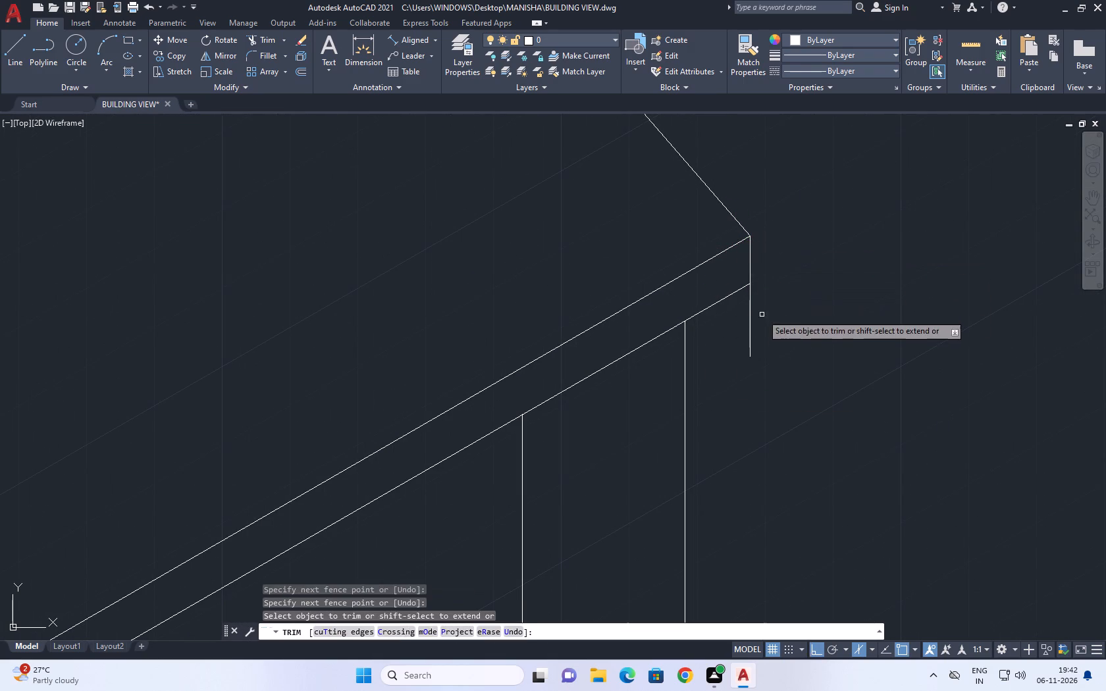
{"action": "left_click", "coordinate": [766, 310]}
{"action": "left_click_drag", "start_coordinate": [747, 340], "coordinate": [741, 347]}
{"action": "scroll", "coordinate": [775, 302], "scroll_direction": "down", "scroll_amount": 4}
{"action": "key", "text": "space"}
Copy the inner vertical edge under the roof extension about 7'-4" toward the building along the eave direction.
{"action": "middle_click_drag", "start_coordinate": [722, 380], "coordinate": [756, 220]}
{"action": "left_click", "coordinate": [771, 249]}
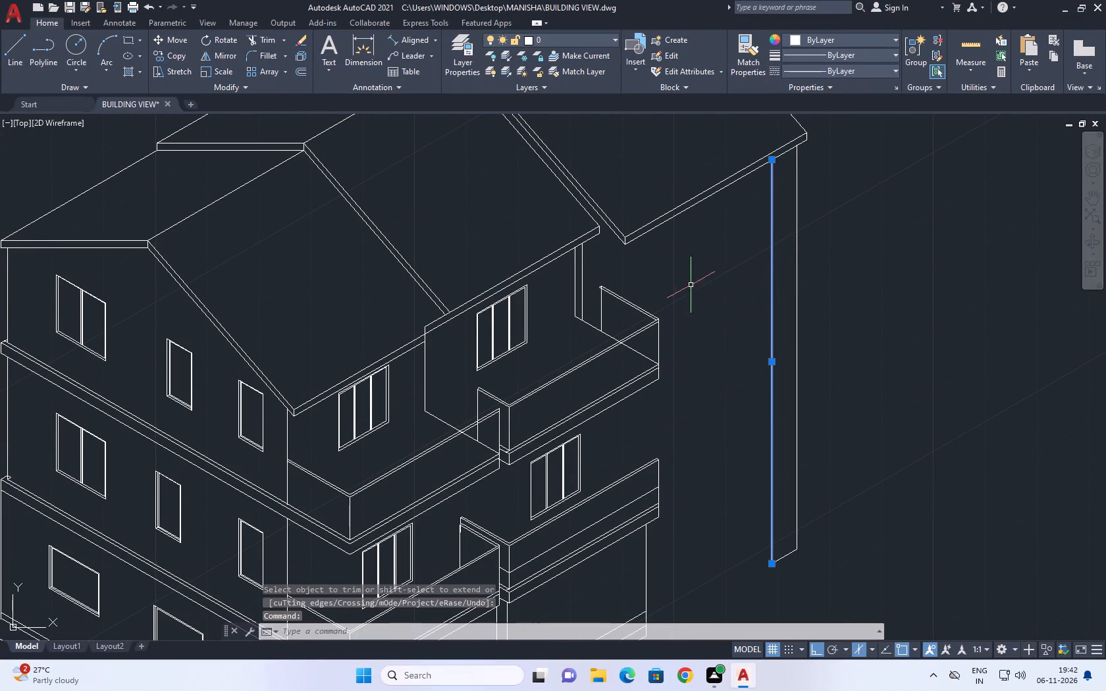
{"action": "middle_click_drag", "start_coordinate": [691, 282], "coordinate": [750, 271]}
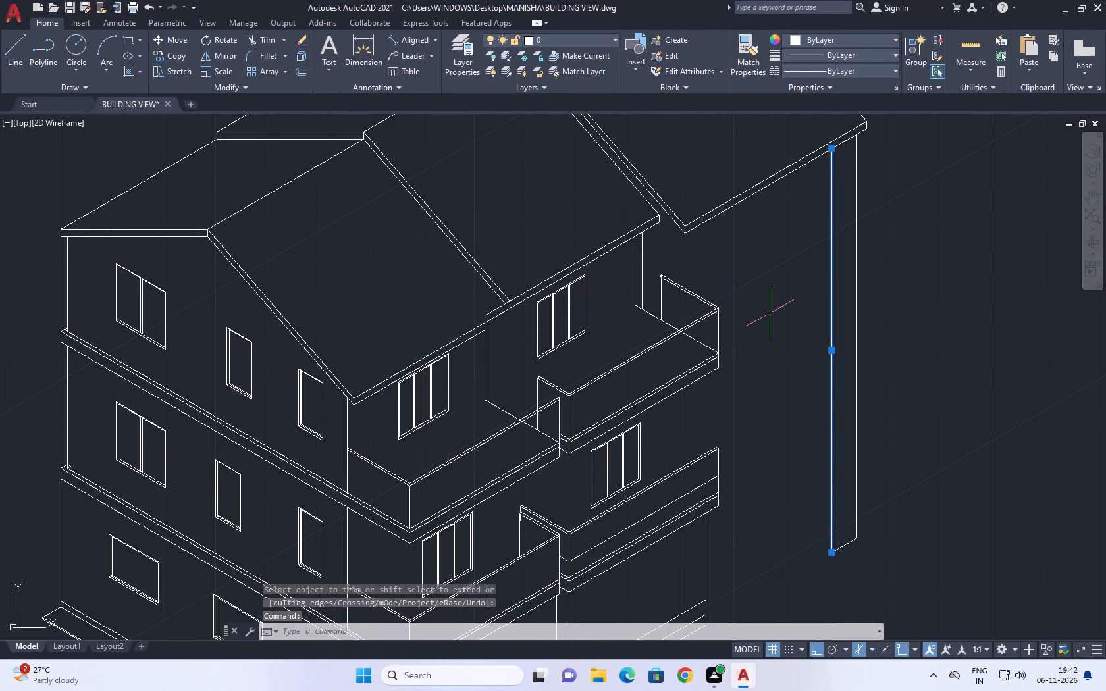
{"action": "type", "text": "co"}
{"action": "key", "text": "space"}
{"action": "left_click", "coordinate": [773, 261]}
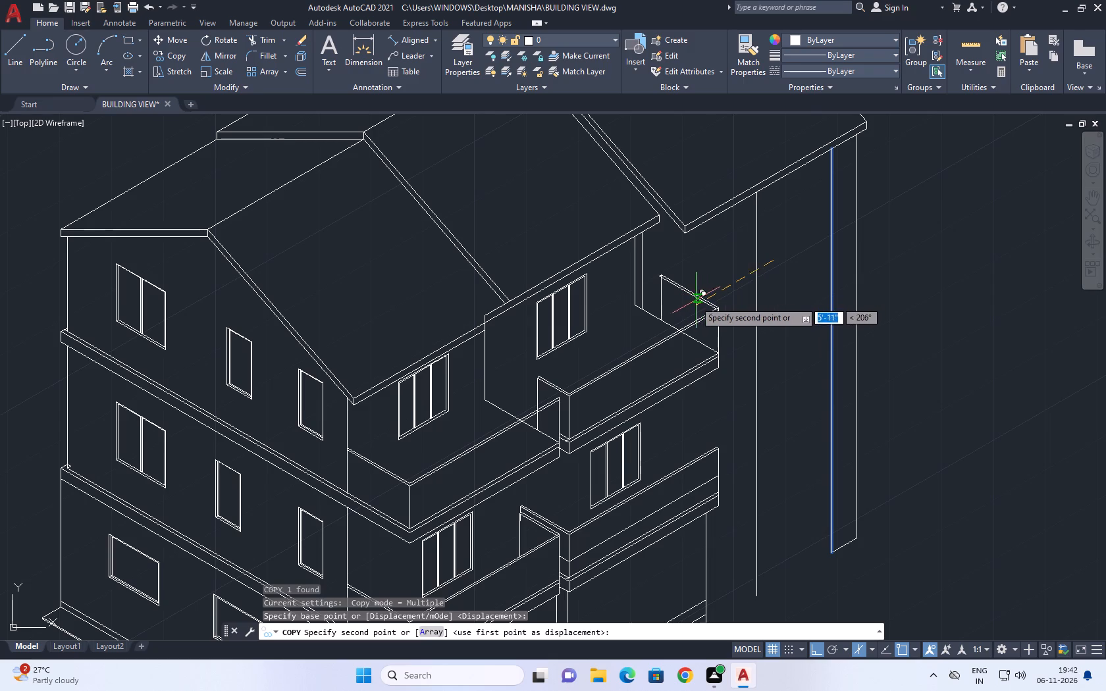
{"action": "left_click", "coordinate": [682, 303]}
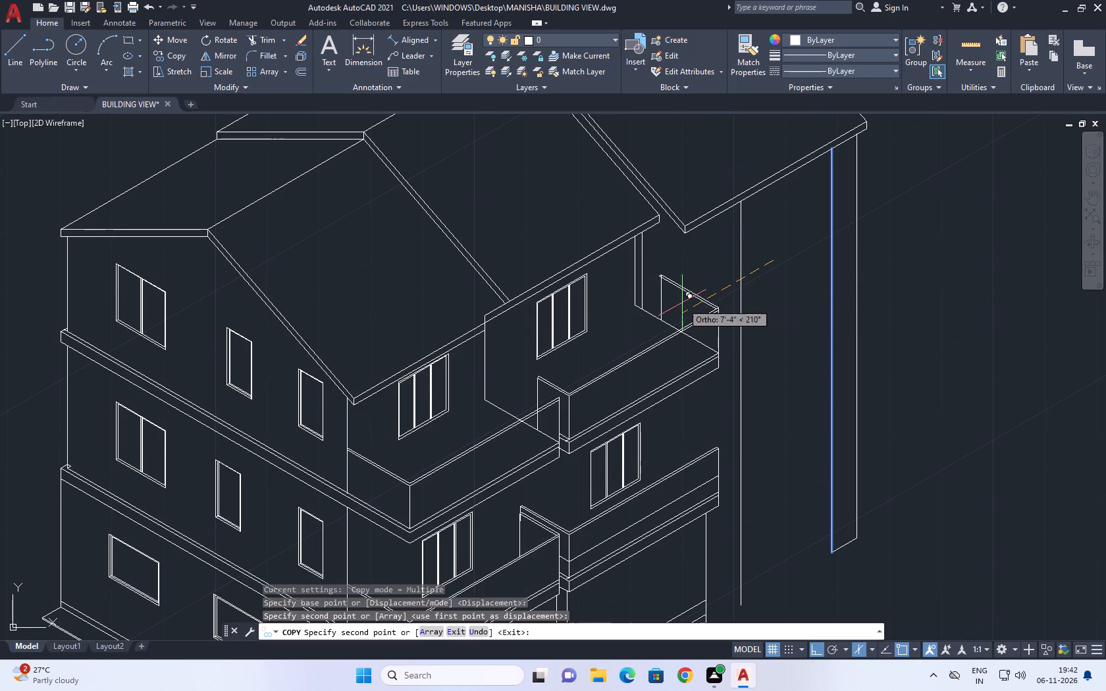
{"action": "key", "text": "space"}
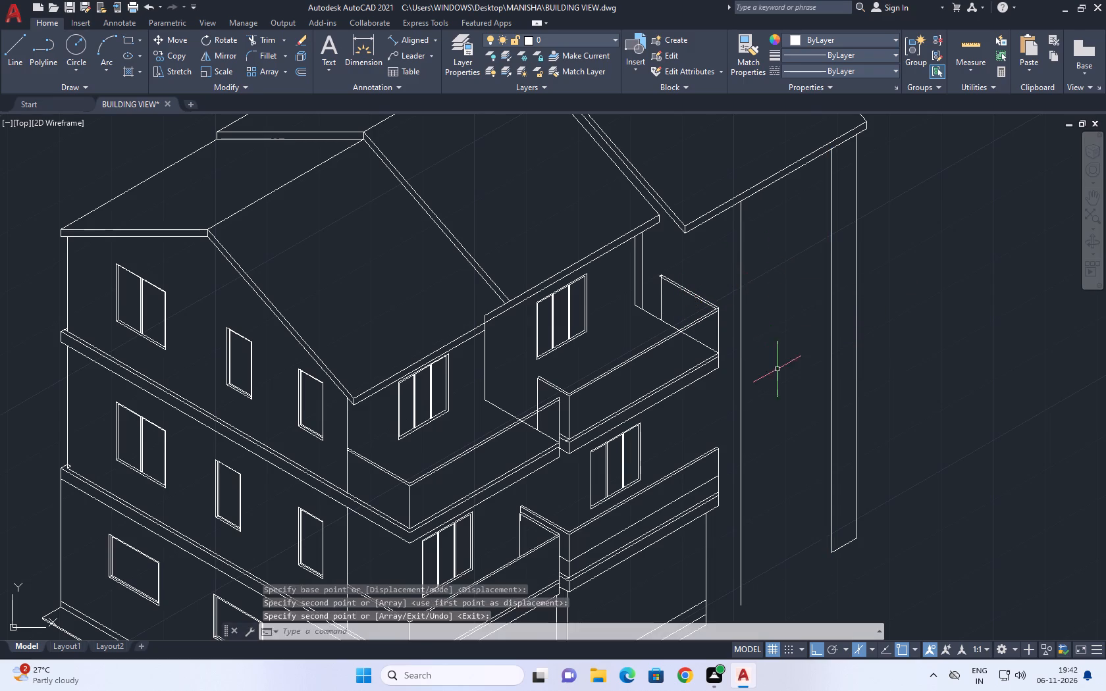
Draw a 1' return line at 150° on the left isoplane from the foot of the original inner vertical edge.
{"action": "middle_click_drag", "start_coordinate": [795, 415], "coordinate": [714, 210]}
{"action": "middle_click_drag", "start_coordinate": [729, 366], "coordinate": [683, 361]}
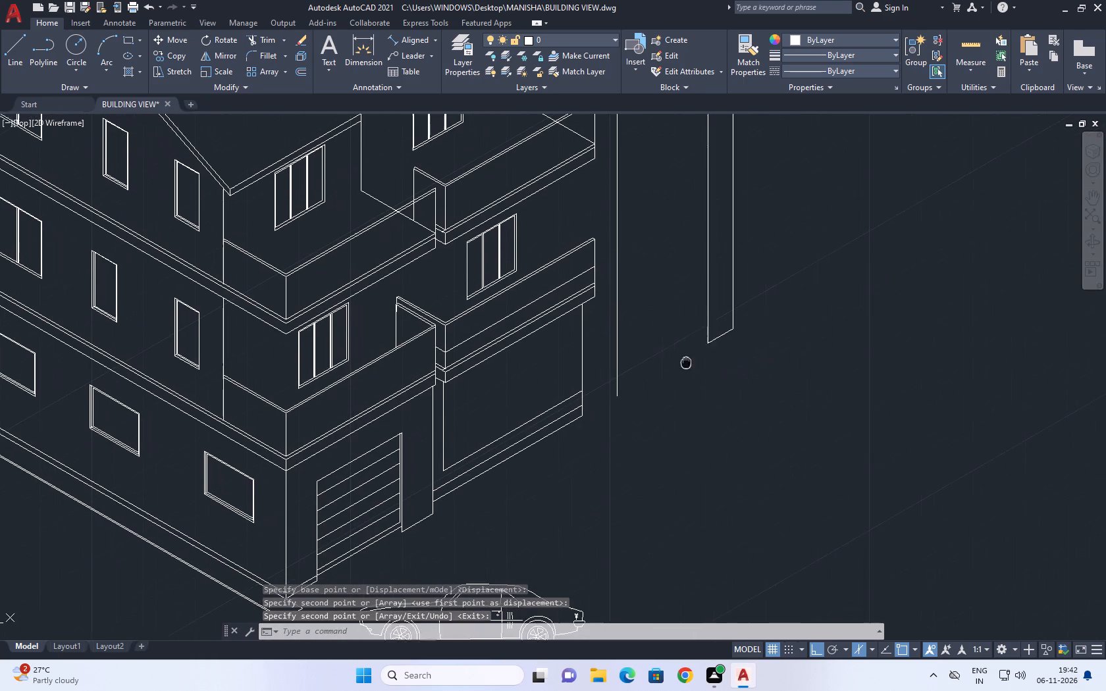
{"action": "middle_click_drag", "start_coordinate": [683, 361], "coordinate": [681, 360]}
{"action": "key", "text": "l"}
{"action": "key", "text": "space"}
{"action": "scroll", "coordinate": [699, 349], "scroll_direction": "up", "scroll_amount": 1}
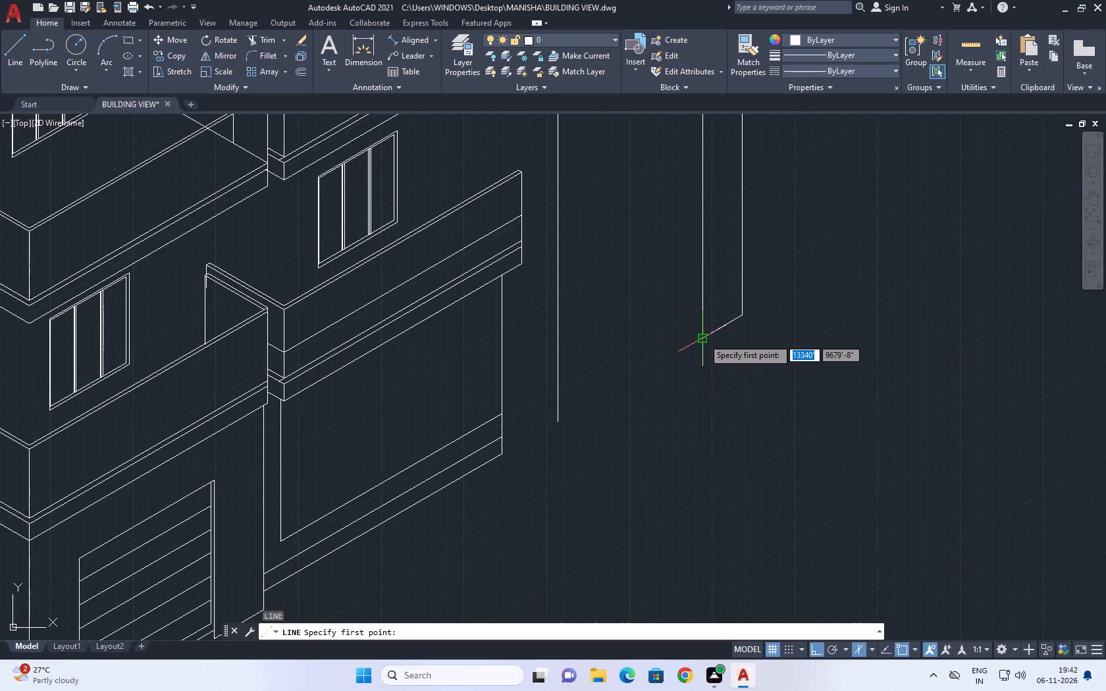
{"action": "left_click", "coordinate": [703, 338]}
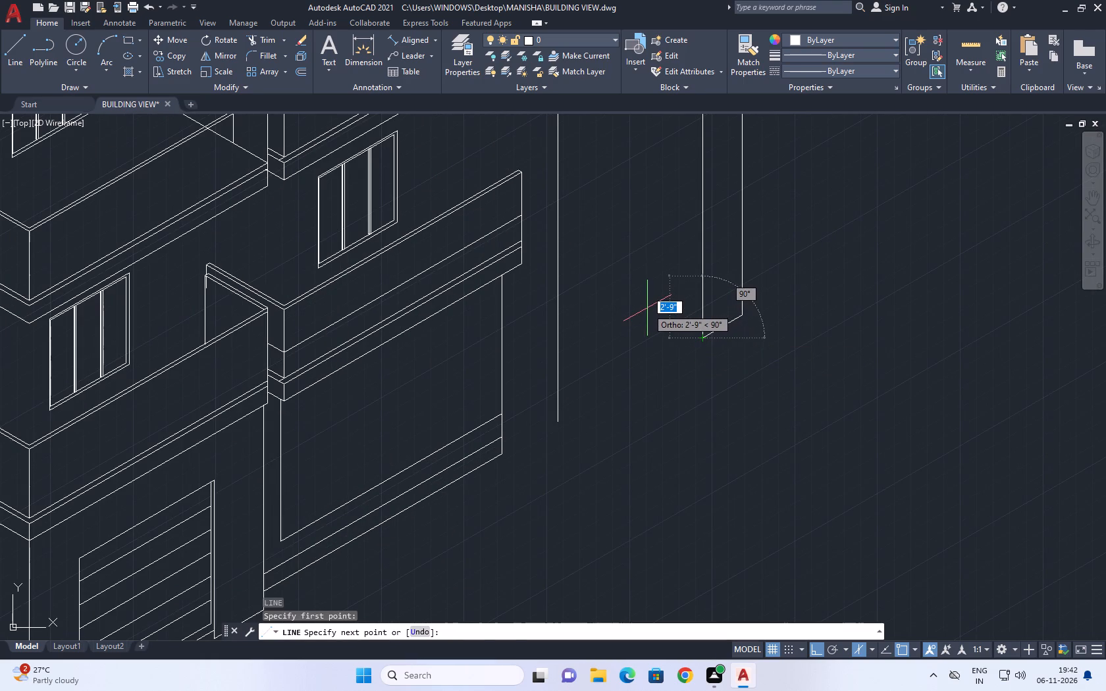
{"action": "key", "text": "F5"}
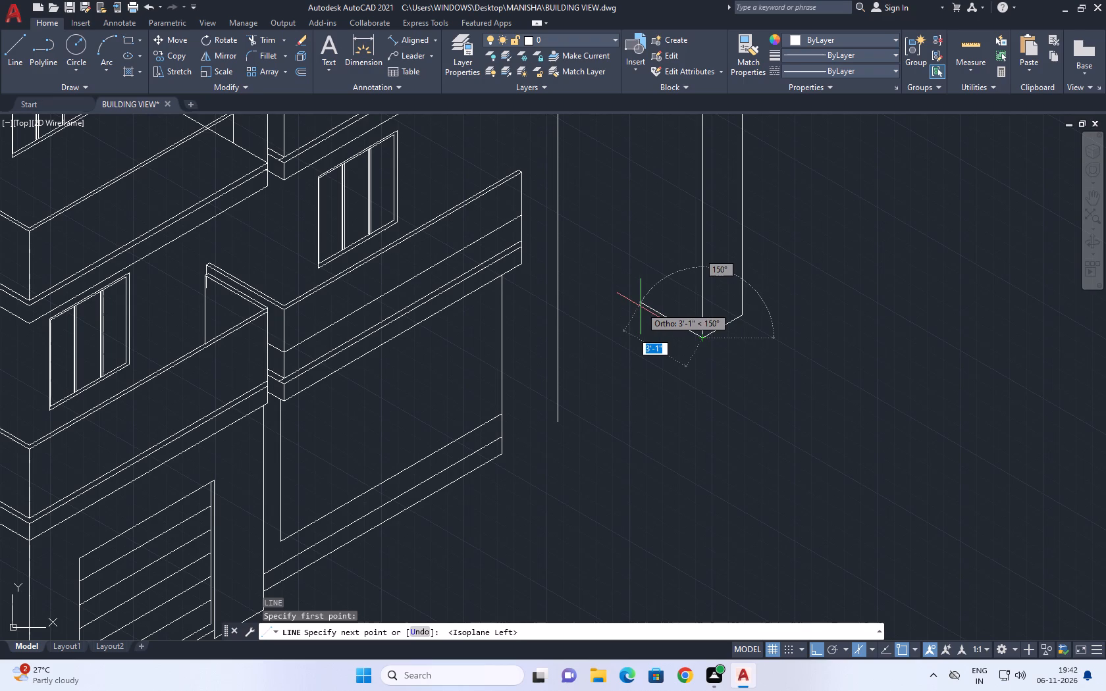
{"action": "type", "text": "1'"}
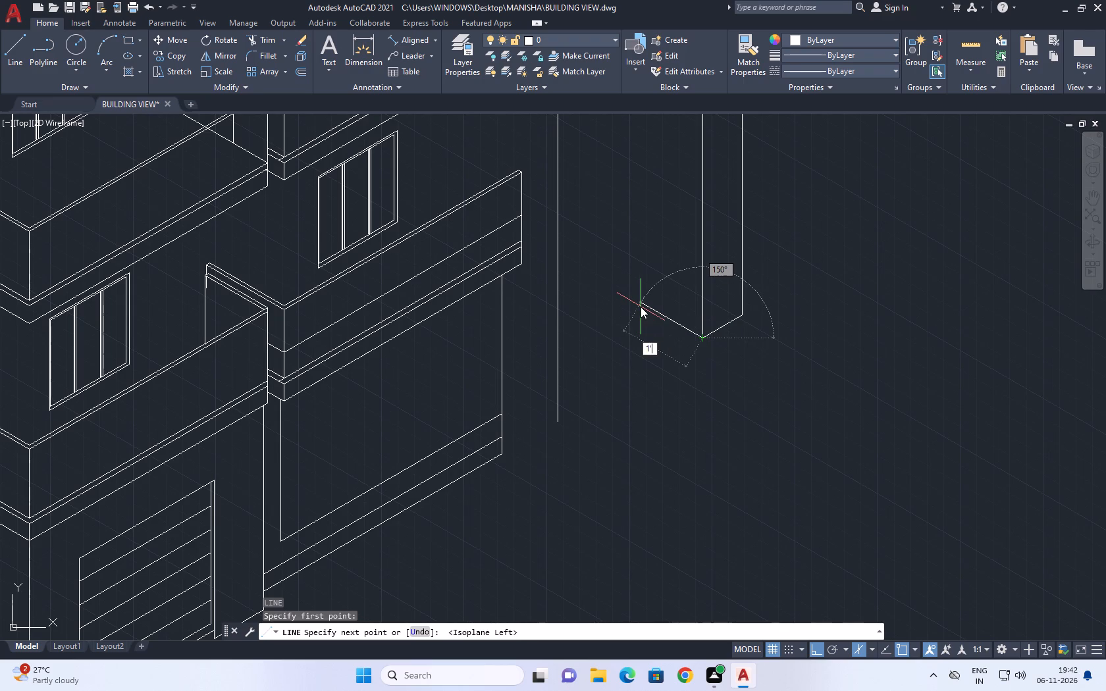
{"action": "key", "text": "space"}
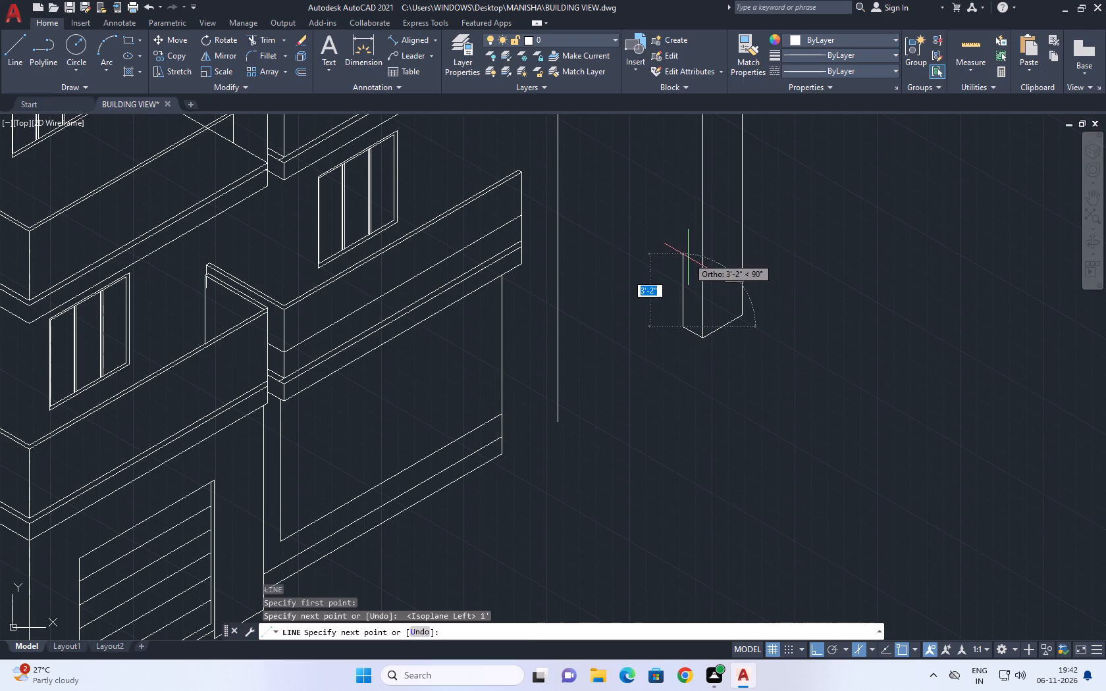
Draw a vertical line from the outer end of the 1' return line up past the roof extension's eave.
{"action": "scroll", "coordinate": [688, 257], "scroll_direction": "down", "scroll_amount": 1}
{"action": "middle_click_drag", "start_coordinate": [686, 263], "coordinate": [727, 422]}
{"action": "middle_click_drag", "start_coordinate": [722, 268], "coordinate": [730, 409]}
{"action": "scroll", "coordinate": [727, 201], "scroll_direction": "up", "scroll_amount": 2}
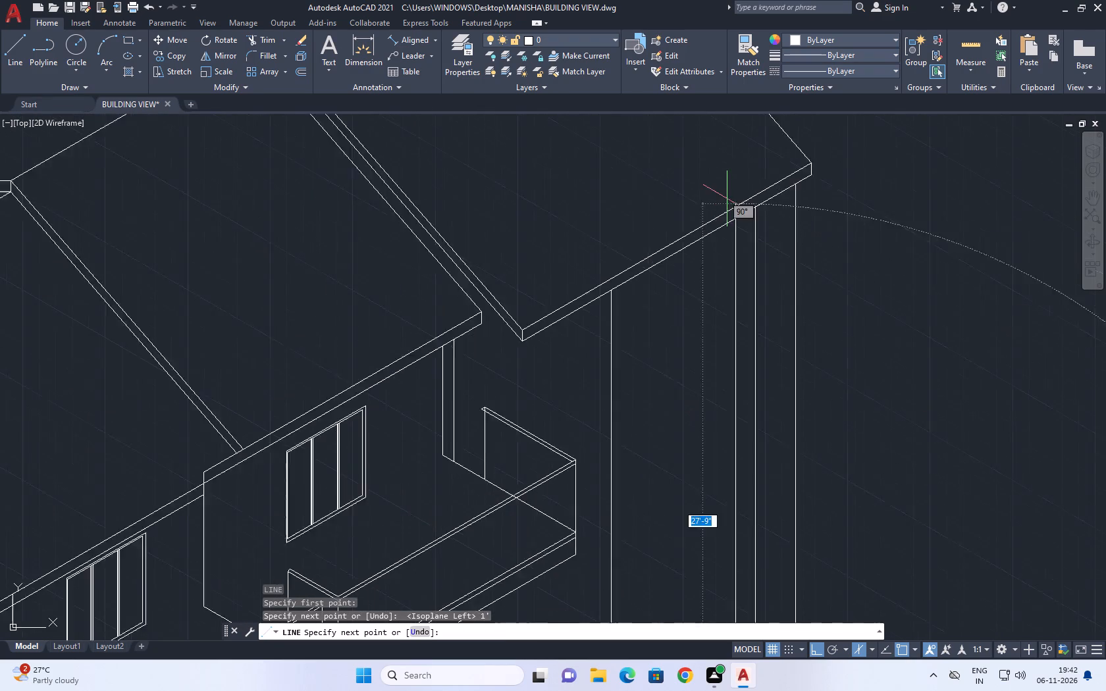
{"action": "left_click", "coordinate": [729, 179]}
{"action": "key", "text": "space"}
Trim the new vertical line's excess above the roof extension's lower eave line.
{"action": "type", "text": "tr"}
{"action": "key", "text": "space"}
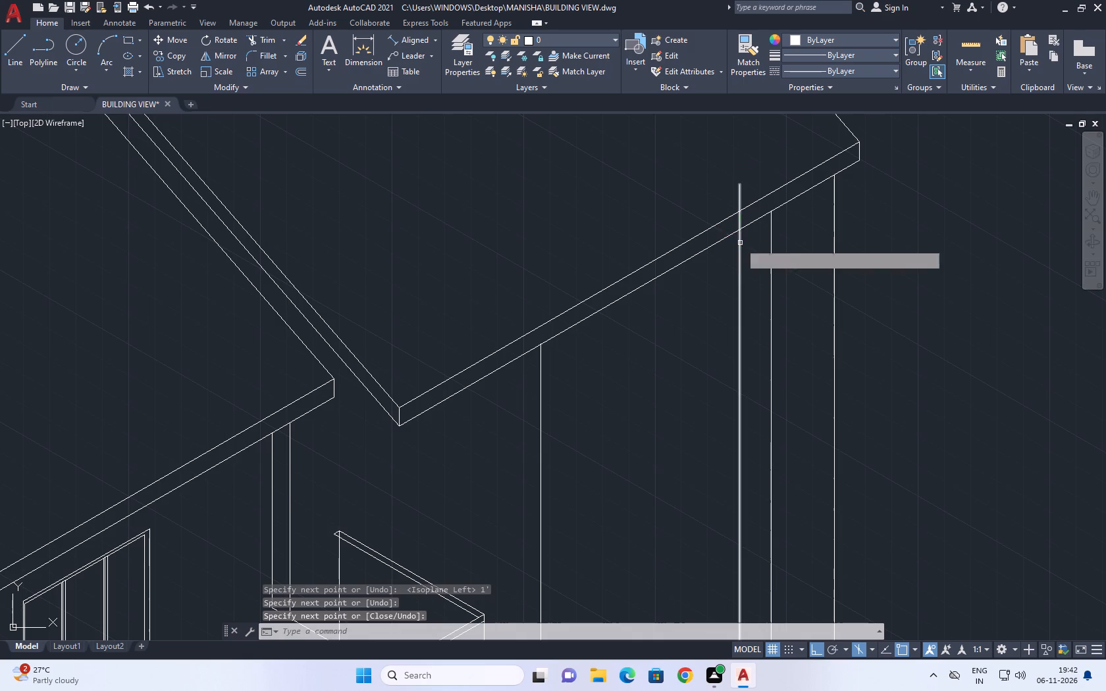
{"action": "scroll", "coordinate": [744, 225], "scroll_direction": "up", "scroll_amount": 3}
{"action": "left_click", "coordinate": [744, 199]}
{"action": "left_click_drag", "start_coordinate": [670, 242], "coordinate": [657, 247]}
{"action": "scroll", "coordinate": [710, 227], "scroll_direction": "down", "scroll_amount": 2}
{"action": "left_click", "coordinate": [727, 168]}
{"action": "left_click_drag", "start_coordinate": [658, 203], "coordinate": [640, 205]}
{"action": "scroll", "coordinate": [777, 190], "scroll_direction": "down", "scroll_amount": 5}
{"action": "key", "text": "space"}
Copy the vertical wall edge nearest the building 2' toward the building along the eave direction.
{"action": "middle_click_drag", "start_coordinate": [710, 468], "coordinate": [742, 449]}
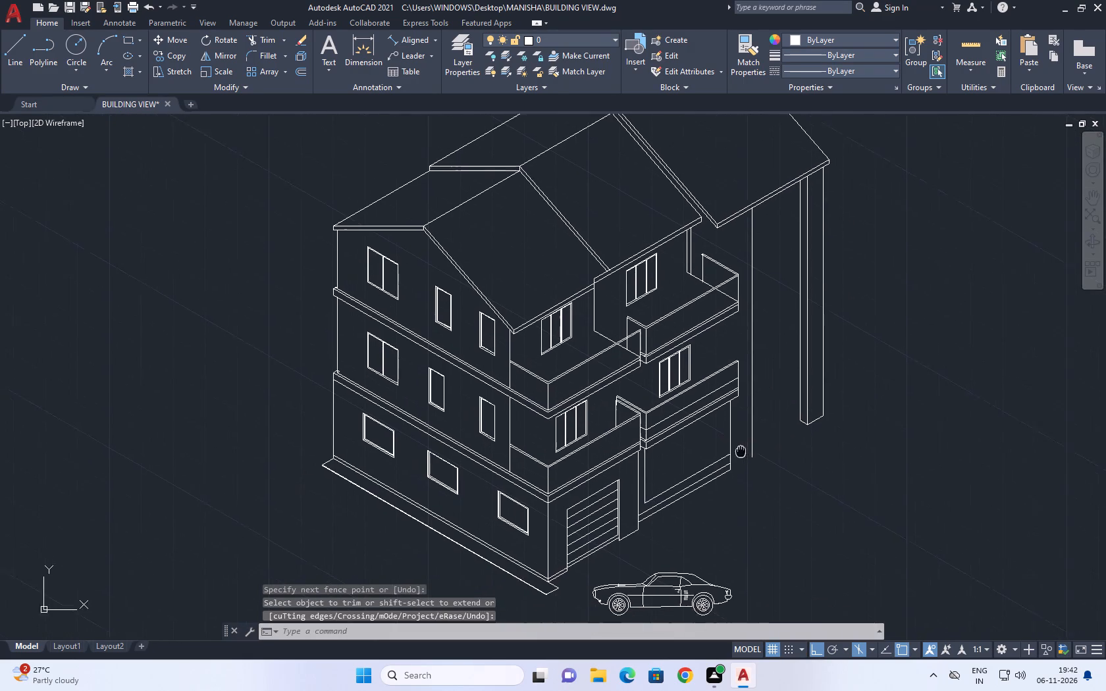
{"action": "middle_click_drag", "start_coordinate": [742, 449], "coordinate": [761, 388]}
{"action": "left_click", "coordinate": [774, 345]}
{"action": "left_click", "coordinate": [766, 351]}
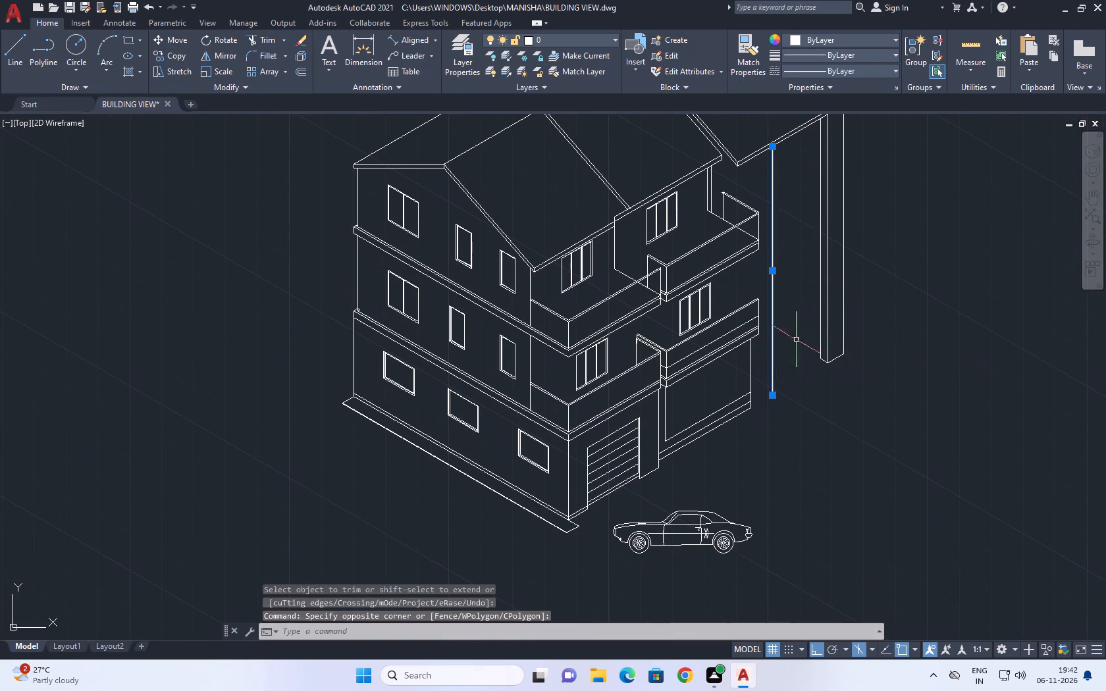
{"action": "middle_click_drag", "start_coordinate": [803, 335], "coordinate": [777, 400]}
{"action": "type", "text": "co"}
{"action": "key", "text": "space"}
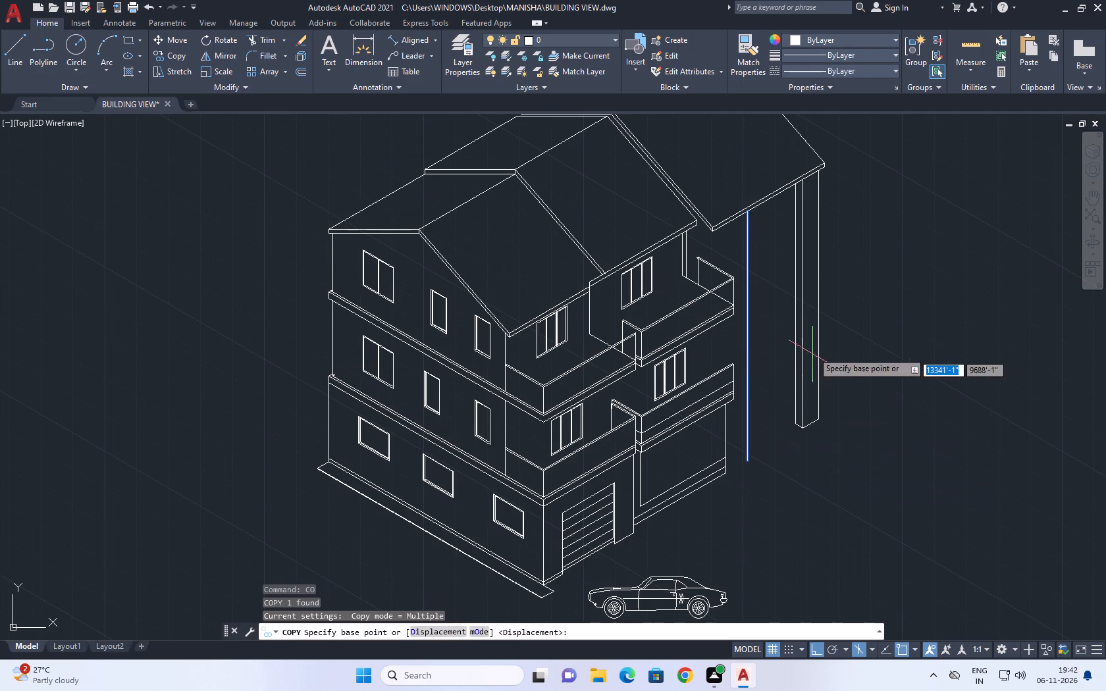
{"action": "middle_click_drag", "start_coordinate": [817, 353], "coordinate": [825, 454]}
{"action": "scroll", "coordinate": [774, 315], "scroll_direction": "up", "scroll_amount": 2}
{"action": "left_click", "coordinate": [726, 310]}
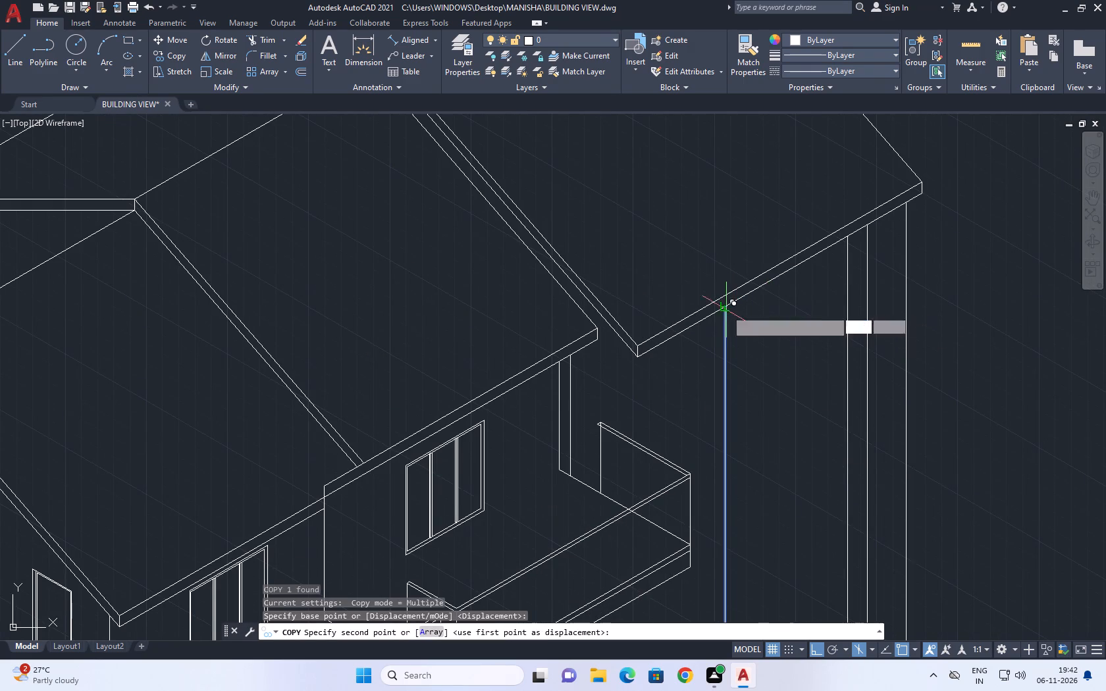
{"action": "scroll", "coordinate": [722, 317], "scroll_direction": "down", "scroll_amount": 3}
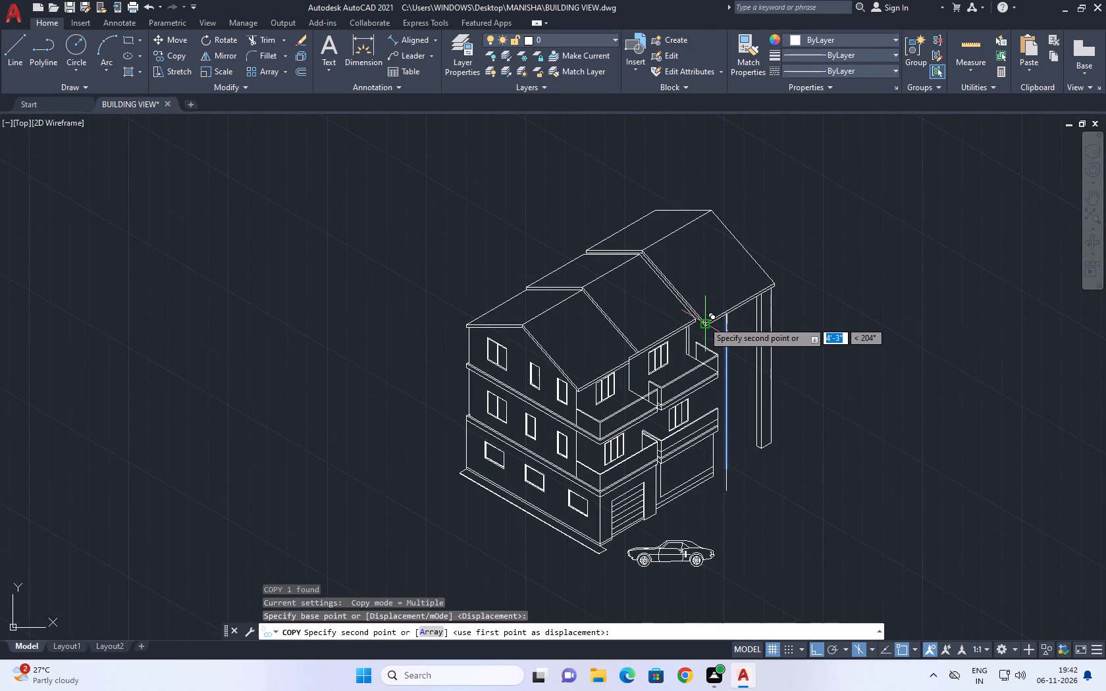
{"action": "scroll", "coordinate": [708, 321], "scroll_direction": "up", "scroll_amount": 2}
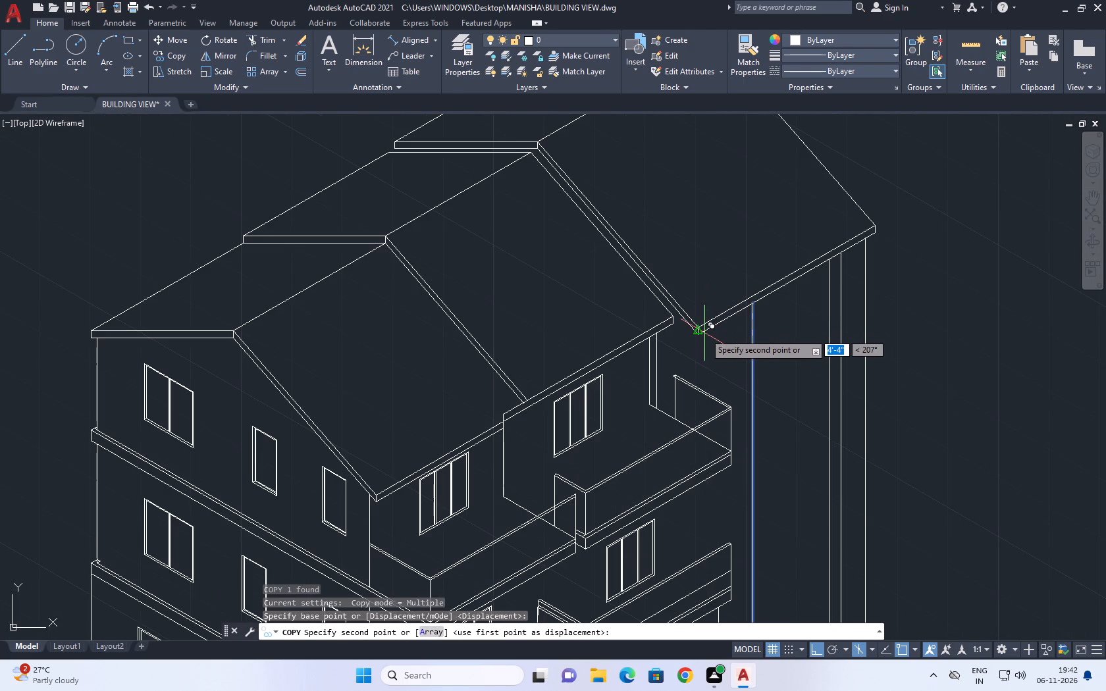
{"action": "key", "text": "F5"}
{"action": "key", "text": "2"}
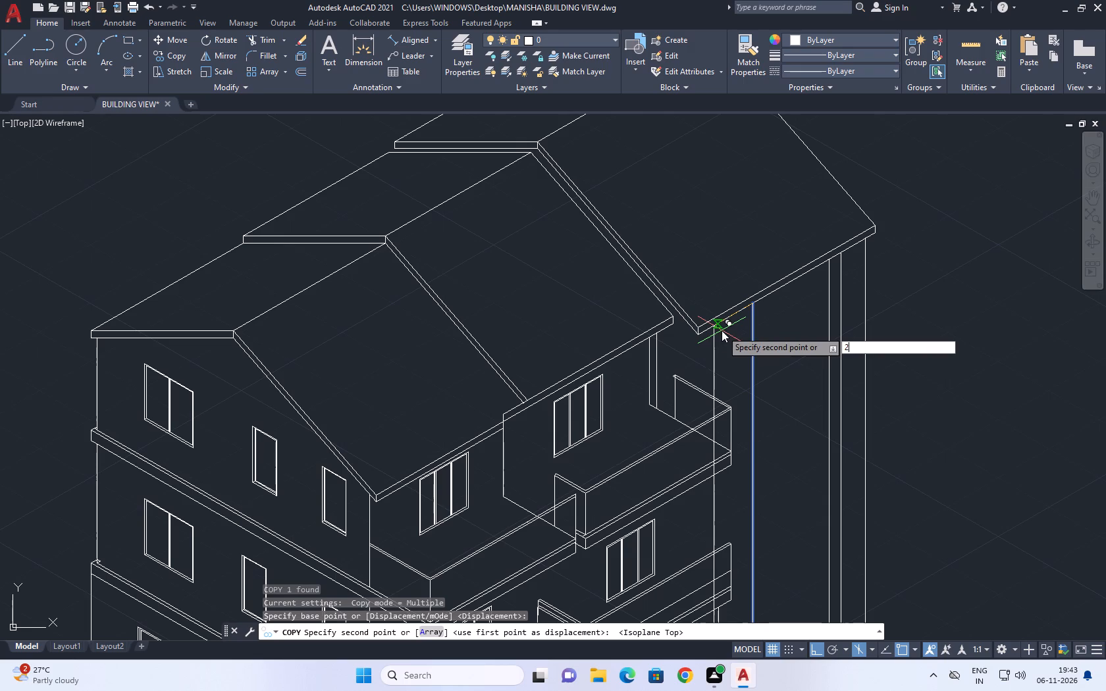
{"action": "key", "text": "apostrophe"}
{"action": "key", "text": "space"}
{"action": "key", "text": "space"}
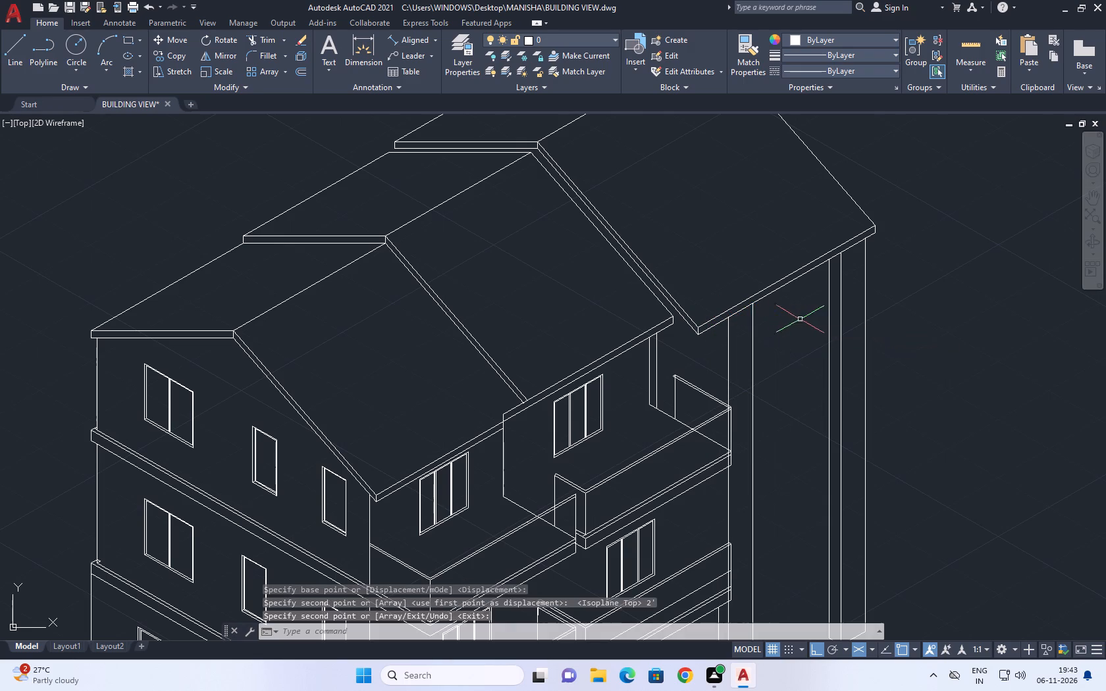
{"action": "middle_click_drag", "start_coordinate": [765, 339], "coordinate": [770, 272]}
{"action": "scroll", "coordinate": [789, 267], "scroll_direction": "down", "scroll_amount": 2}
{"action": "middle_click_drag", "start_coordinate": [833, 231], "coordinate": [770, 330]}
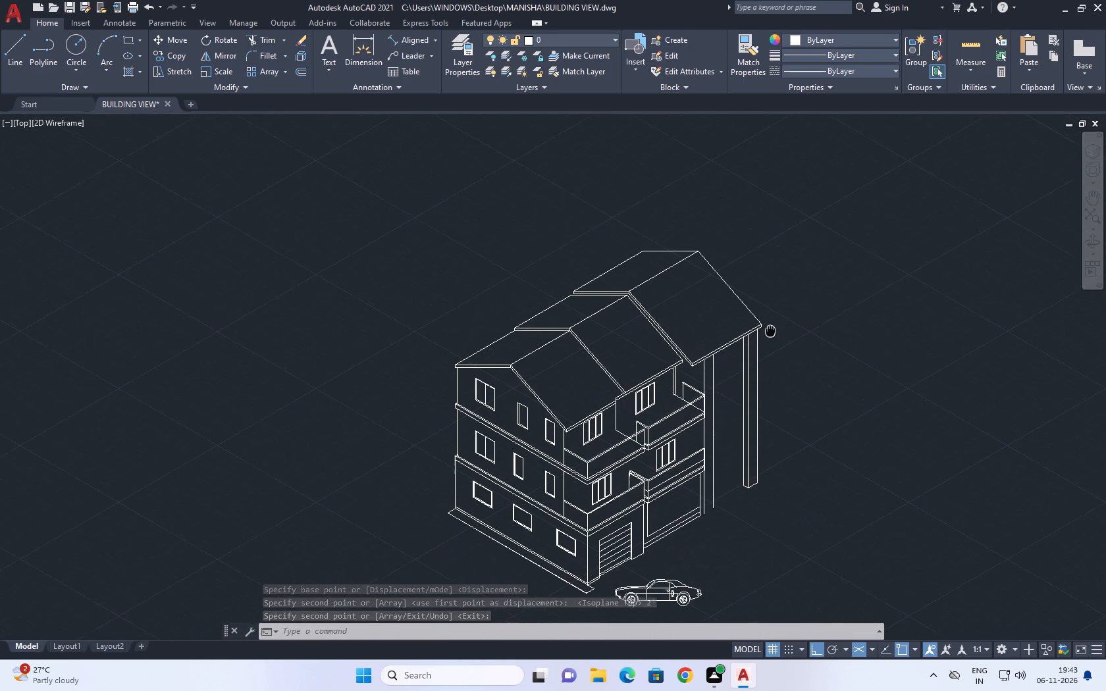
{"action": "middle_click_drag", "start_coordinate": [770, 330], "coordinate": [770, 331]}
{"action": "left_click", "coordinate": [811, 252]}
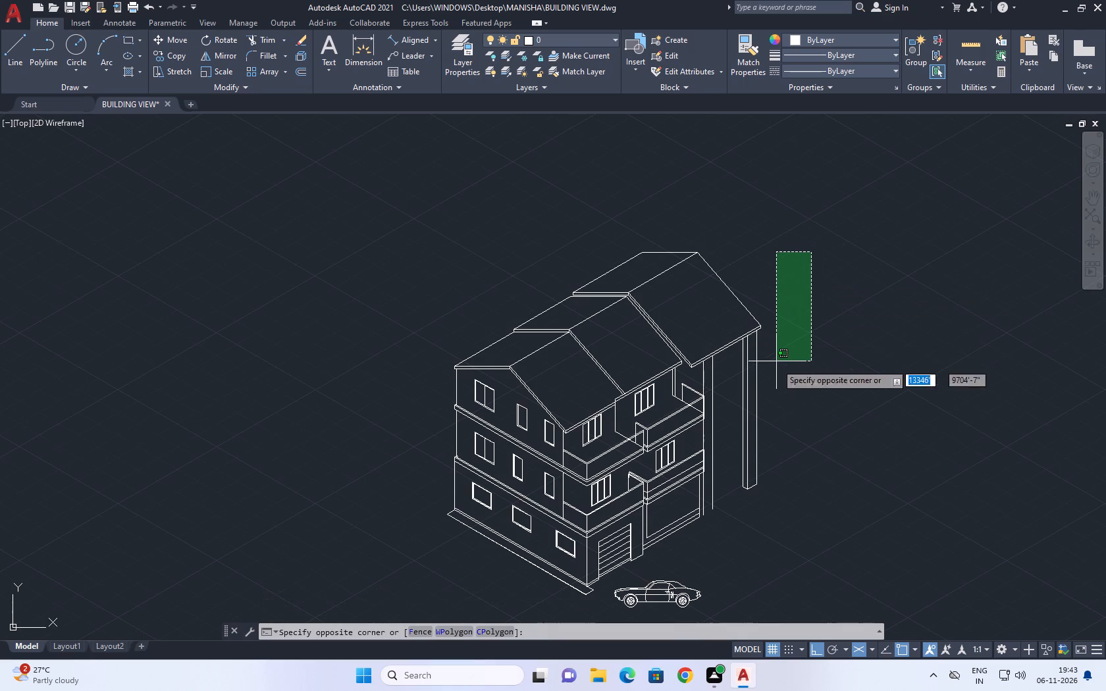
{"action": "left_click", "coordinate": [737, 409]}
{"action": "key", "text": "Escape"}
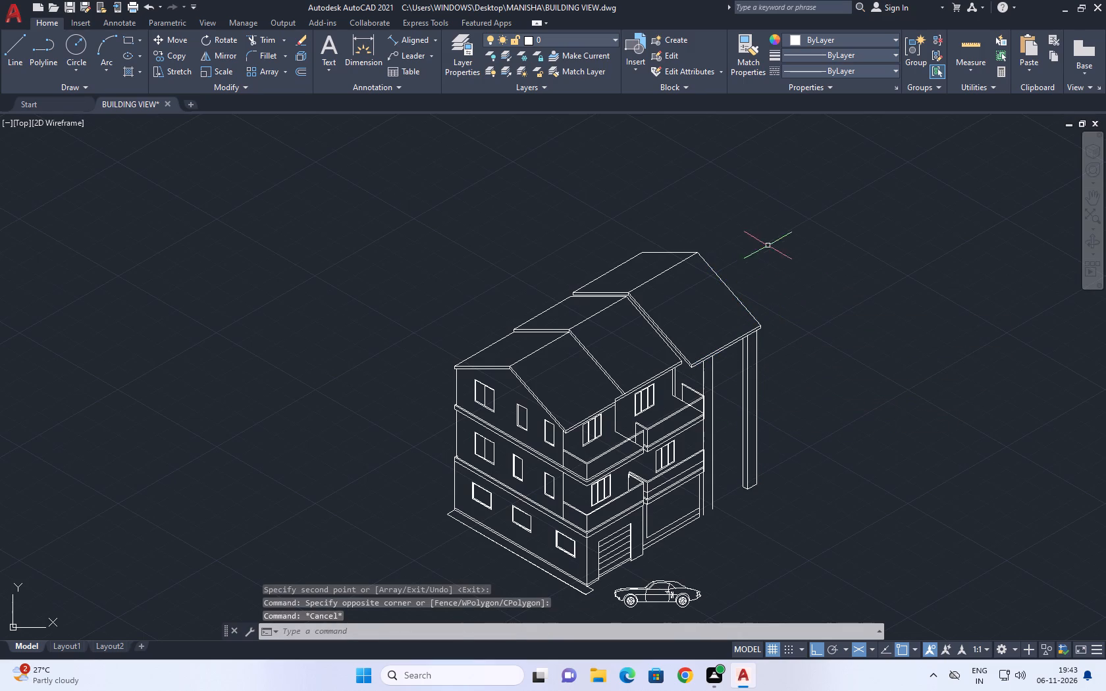
Move the roof extension's rear edge, ridge, far slope line and short corner line about 10'-6" outward along the eave direction.
{"action": "left_click_drag", "start_coordinate": [762, 216], "coordinate": [736, 233]}
{"action": "left_click", "coordinate": [698, 294]}
{"action": "scroll", "coordinate": [712, 247], "scroll_direction": "up", "scroll_amount": 2}
{"action": "left_click_drag", "start_coordinate": [670, 229], "coordinate": [662, 230]}
{"action": "left_click_drag", "start_coordinate": [614, 270], "coordinate": [611, 278]}
{"action": "middle_click_drag", "start_coordinate": [799, 266], "coordinate": [724, 255]}
{"action": "scroll", "coordinate": [750, 426], "scroll_direction": "up", "scroll_amount": 2}
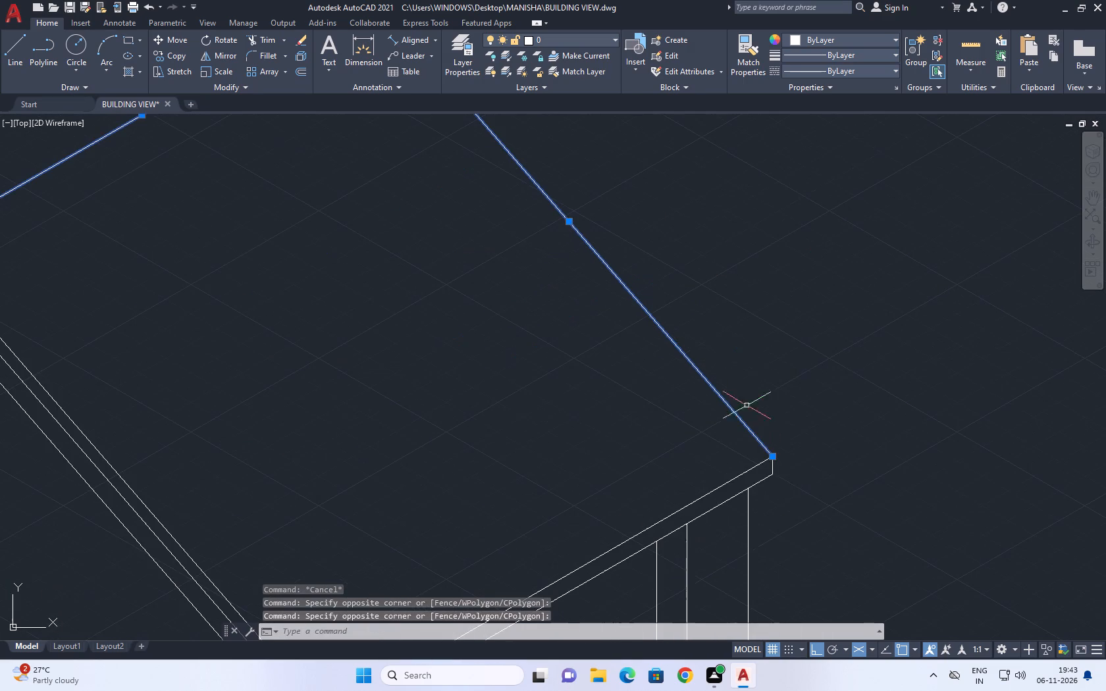
{"action": "left_click_drag", "start_coordinate": [737, 357], "coordinate": [751, 392]}
{"action": "left_click", "coordinate": [860, 538]}
{"action": "scroll", "coordinate": [816, 309], "scroll_direction": "up", "scroll_amount": 1}
{"action": "middle_click_drag", "start_coordinate": [805, 324], "coordinate": [673, 437]}
{"action": "key", "text": "m"}
{"action": "key", "text": "space"}
{"action": "left_click", "coordinate": [520, 374]}
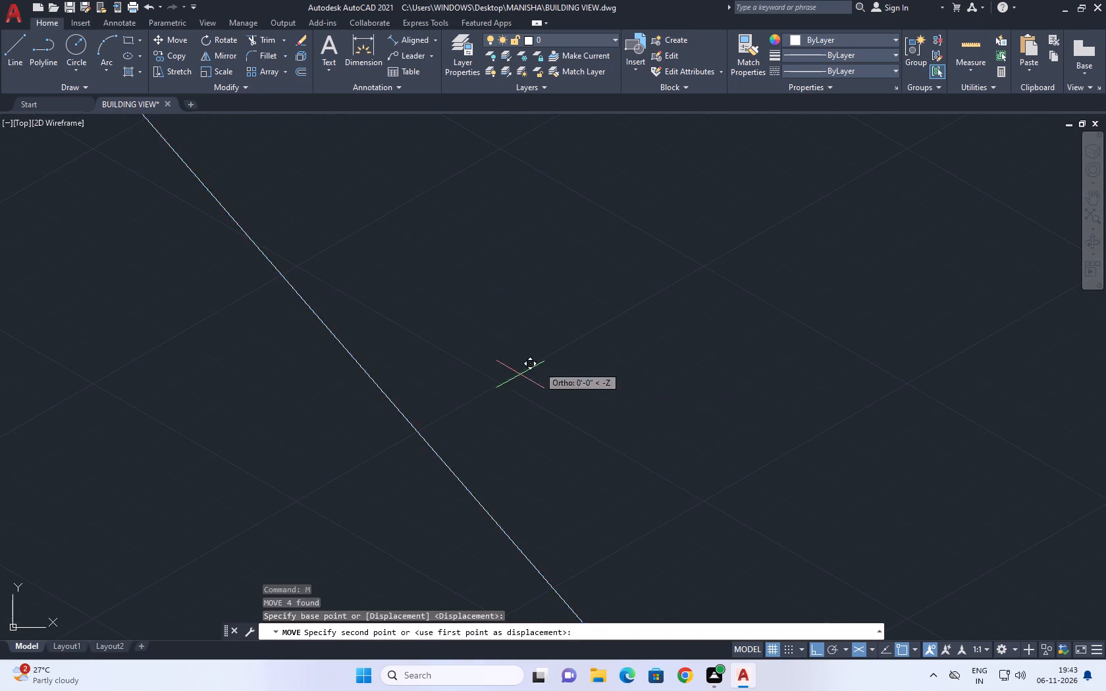
{"action": "scroll", "coordinate": [648, 292], "scroll_direction": "down", "scroll_amount": 4}
{"action": "left_click", "coordinate": [721, 258]}
{"action": "left_click_drag", "start_coordinate": [667, 351], "coordinate": [663, 371]}
{"action": "left_click", "coordinate": [646, 473]}
{"action": "middle_click_drag", "start_coordinate": [665, 526], "coordinate": [639, 368]}
{"action": "key", "text": "Escape"}
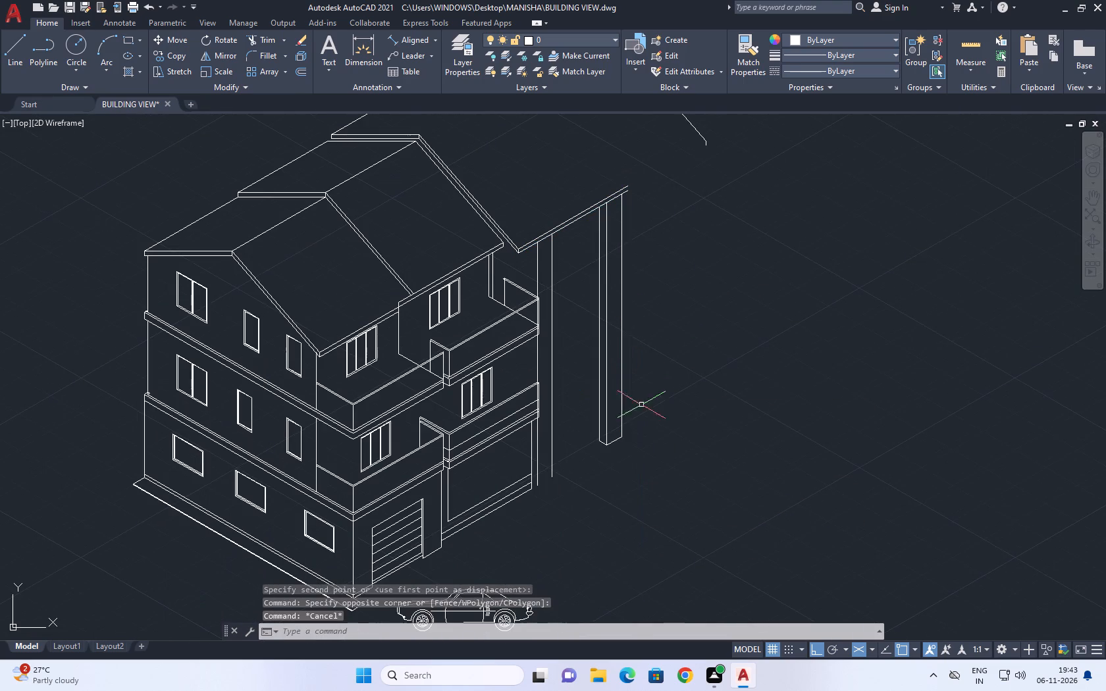
Move the far column's lines and both eave lines 10'-6" at 30° so the upper eave line meets the relocated roof corner.
{"action": "left_click_drag", "start_coordinate": [646, 496], "coordinate": [628, 446]}
{"action": "left_click", "coordinate": [603, 338]}
{"action": "scroll", "coordinate": [594, 463], "scroll_direction": "up", "scroll_amount": 1}
{"action": "left_click_drag", "start_coordinate": [643, 486], "coordinate": [620, 415]}
{"action": "left_click", "coordinate": [589, 353]}
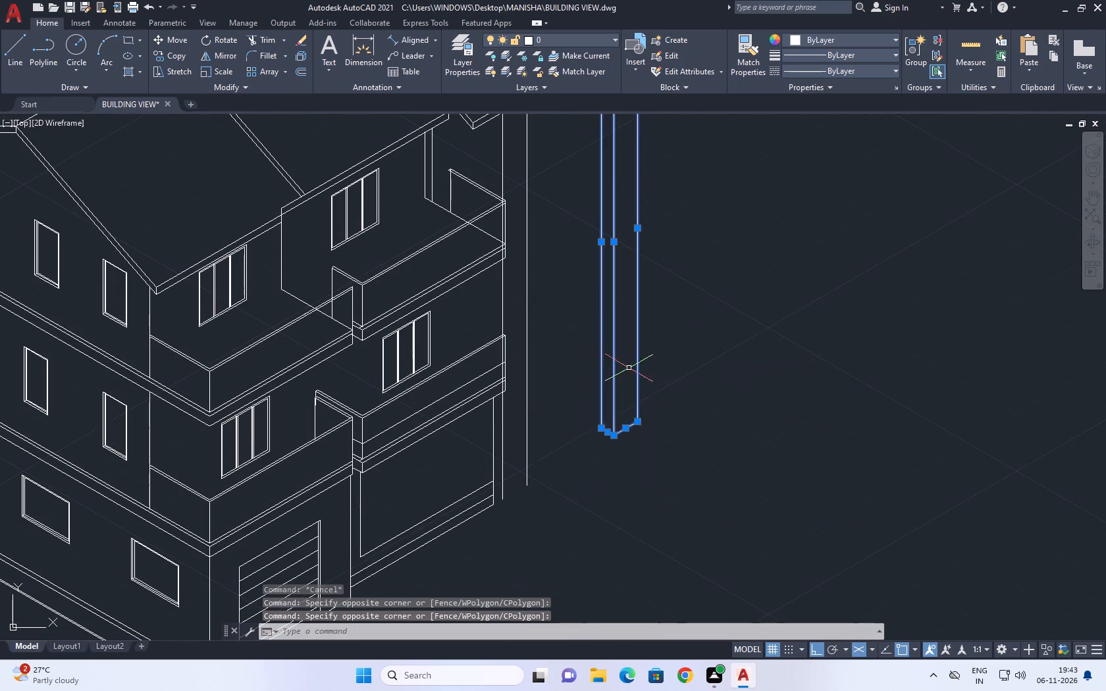
{"action": "scroll", "coordinate": [654, 358], "scroll_direction": "down", "scroll_amount": 3}
{"action": "middle_click_drag", "start_coordinate": [692, 313], "coordinate": [648, 449]}
{"action": "scroll", "coordinate": [633, 421], "scroll_direction": "up", "scroll_amount": 2}
{"action": "scroll", "coordinate": [549, 439], "scroll_direction": "up", "scroll_amount": 1}
{"action": "left_click", "coordinate": [515, 434]}
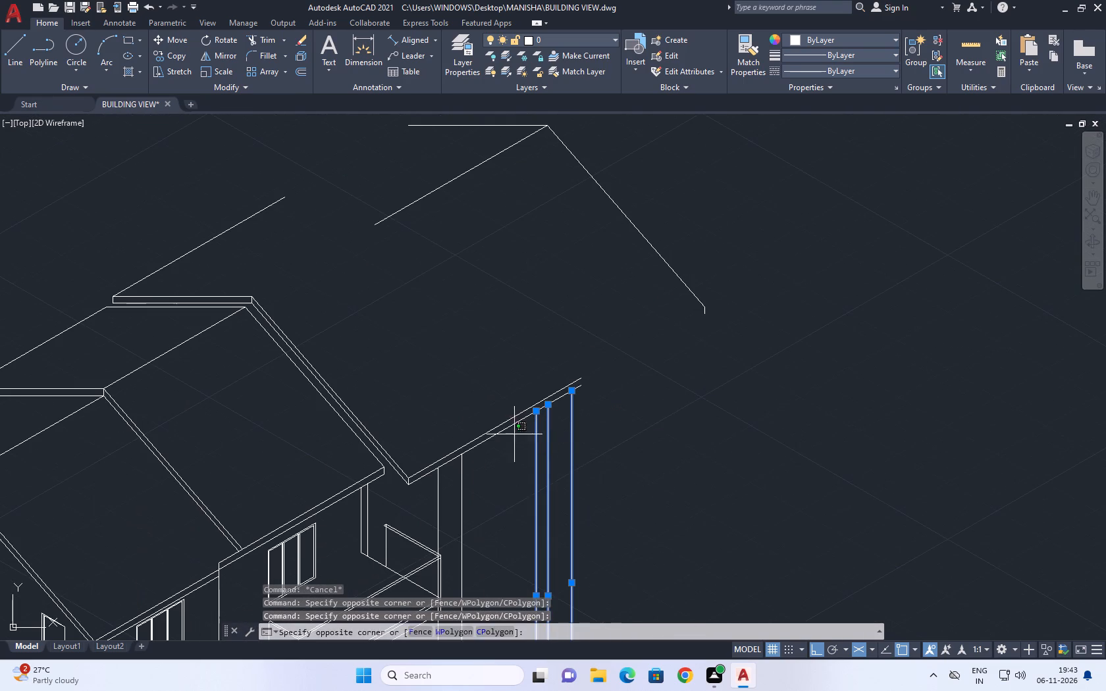
{"action": "left_click", "coordinate": [501, 384]}
{"action": "key", "text": "m"}
{"action": "key", "text": "space"}
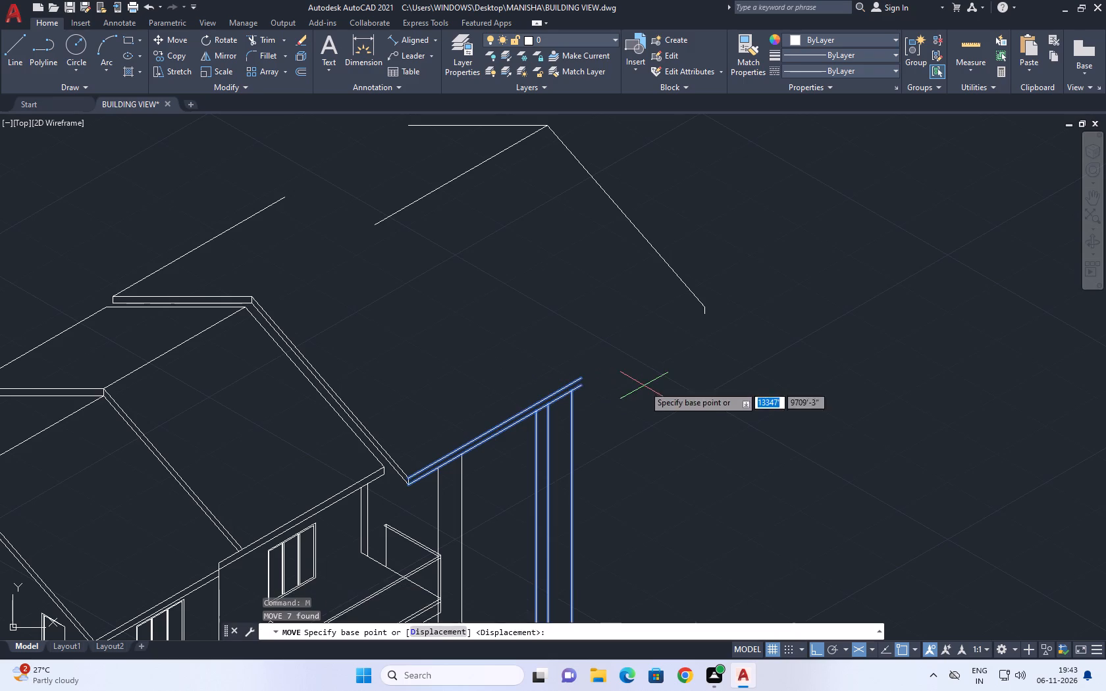
{"action": "scroll", "coordinate": [593, 393], "scroll_direction": "up", "scroll_amount": 2}
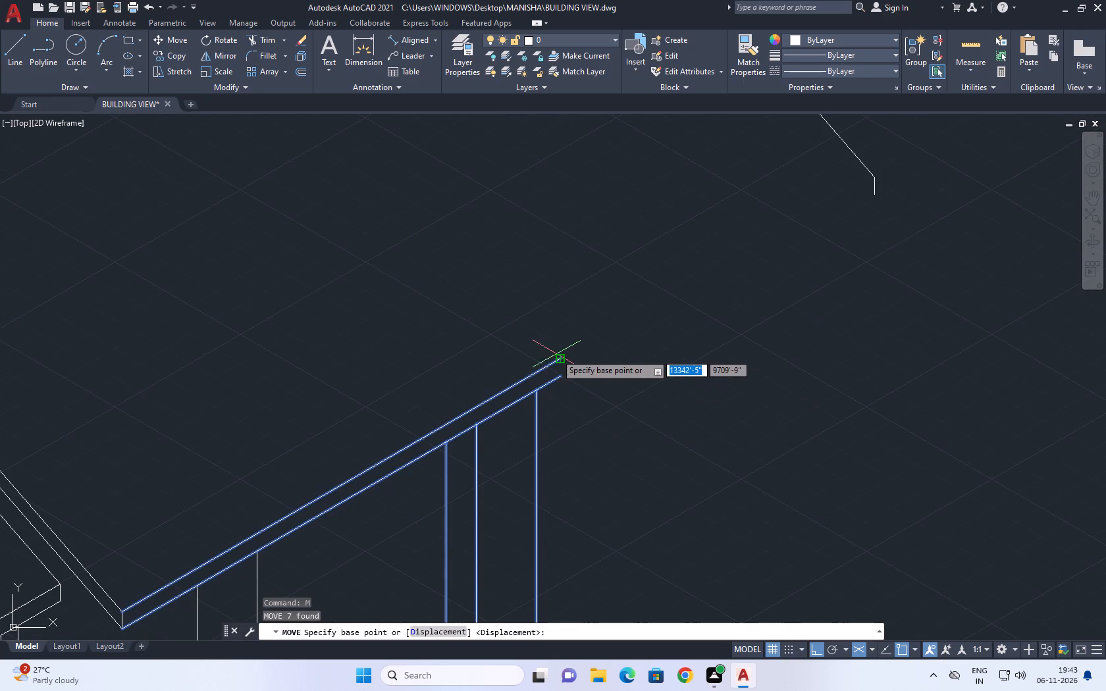
{"action": "left_click", "coordinate": [558, 361]}
{"action": "scroll", "coordinate": [595, 320], "scroll_direction": "down", "scroll_amount": 2}
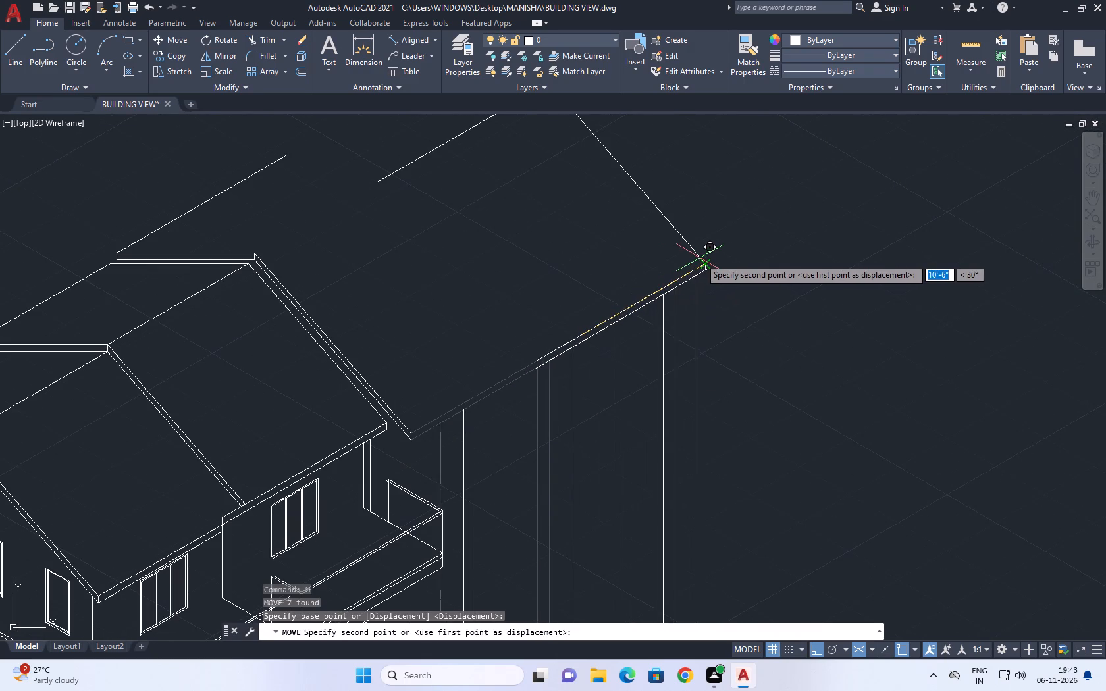
{"action": "left_click", "coordinate": [702, 261]}
Extend the two eave lines back toward the building to meet the roof extension's near slope.
{"action": "middle_click_drag", "start_coordinate": [513, 352], "coordinate": [618, 170]}
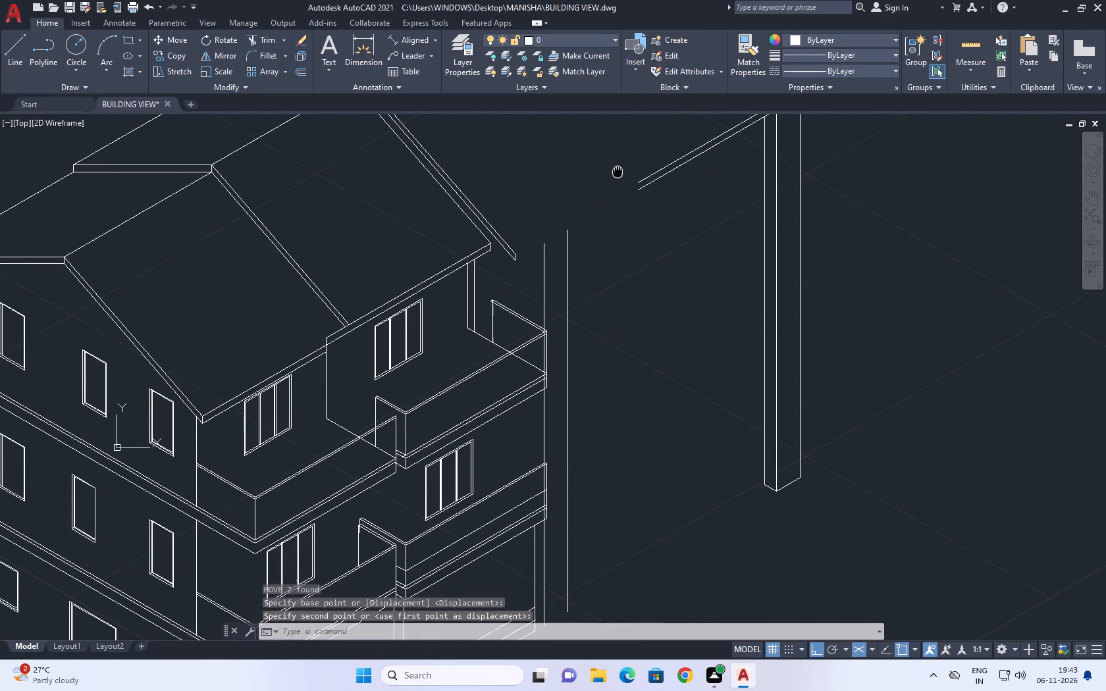
{"action": "middle_click_drag", "start_coordinate": [618, 170], "coordinate": [619, 166]}
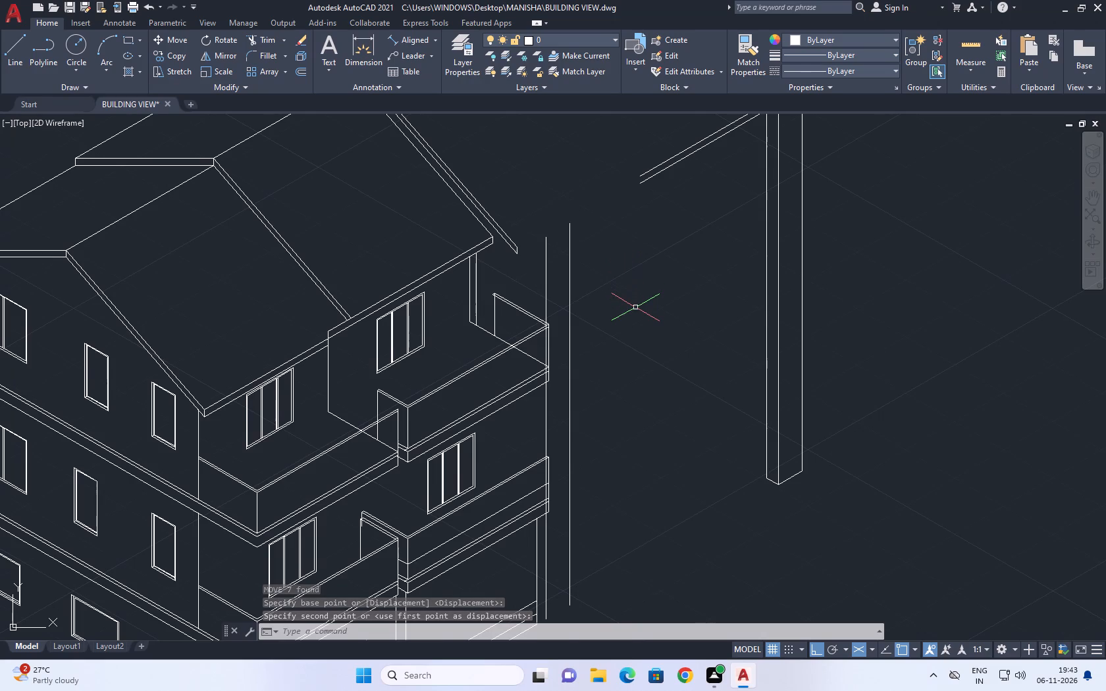
{"action": "middle_click_drag", "start_coordinate": [691, 279], "coordinate": [700, 294]}
{"action": "scroll", "coordinate": [691, 280], "scroll_direction": "down", "scroll_amount": 1}
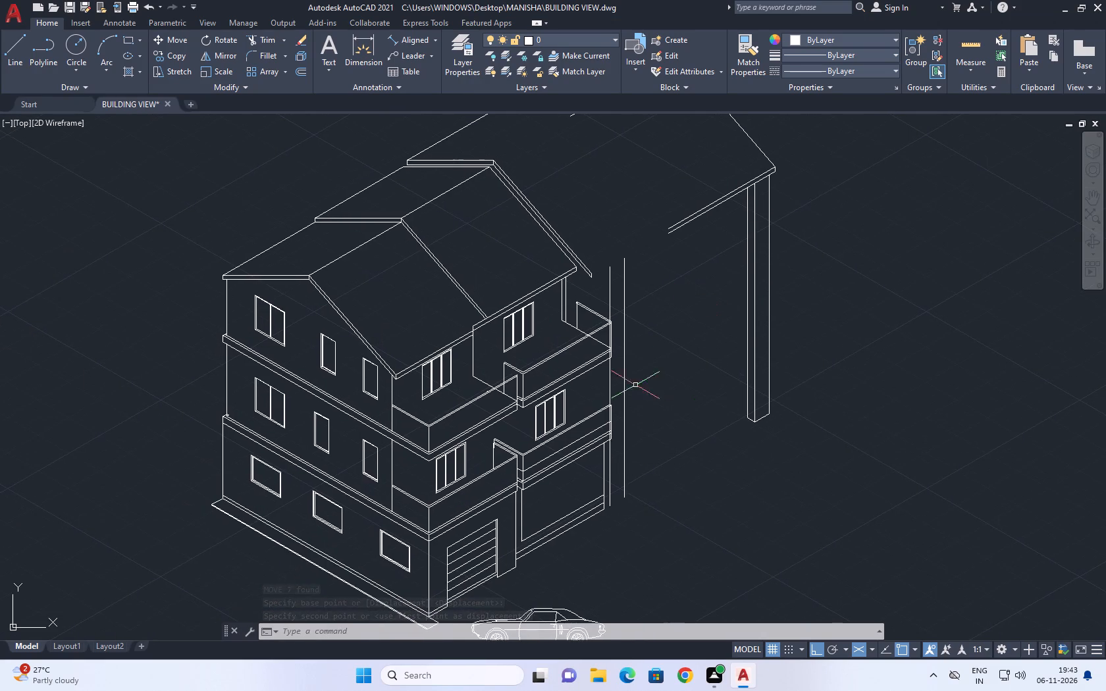
{"action": "key", "text": "e"}
{"action": "key", "text": "c"}
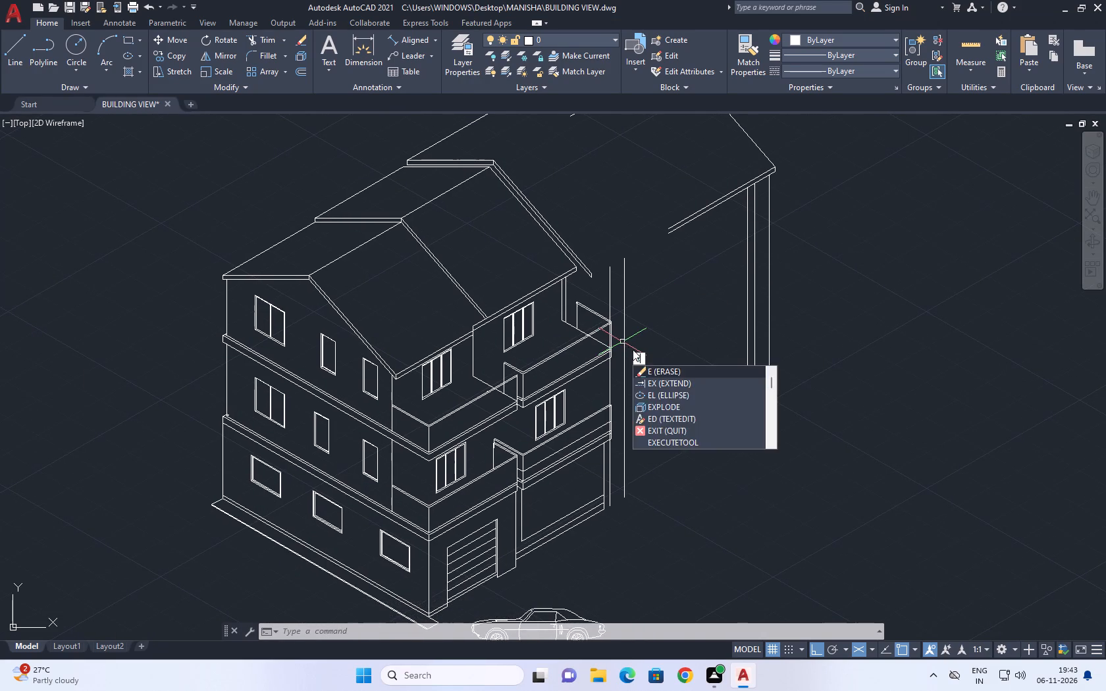
{"action": "key", "text": "space"}
{"action": "key", "text": "Escape"}
{"action": "type", "text": "ex"}
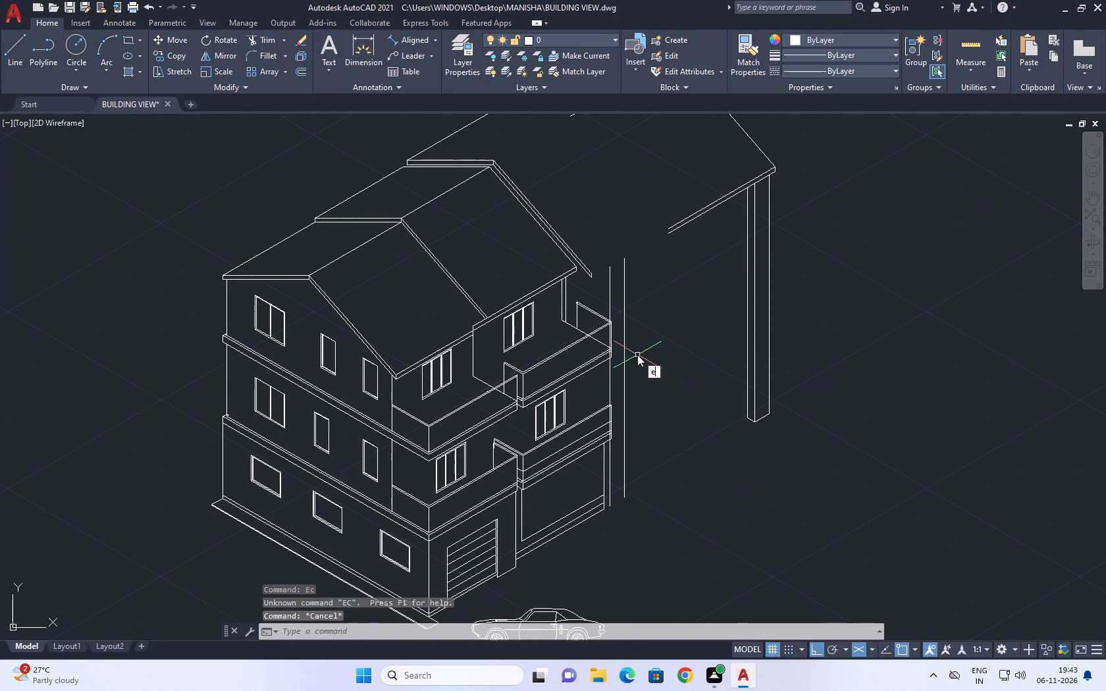
{"action": "key", "text": "space"}
{"action": "left_click", "coordinate": [675, 195]}
{"action": "left_click", "coordinate": [702, 277]}
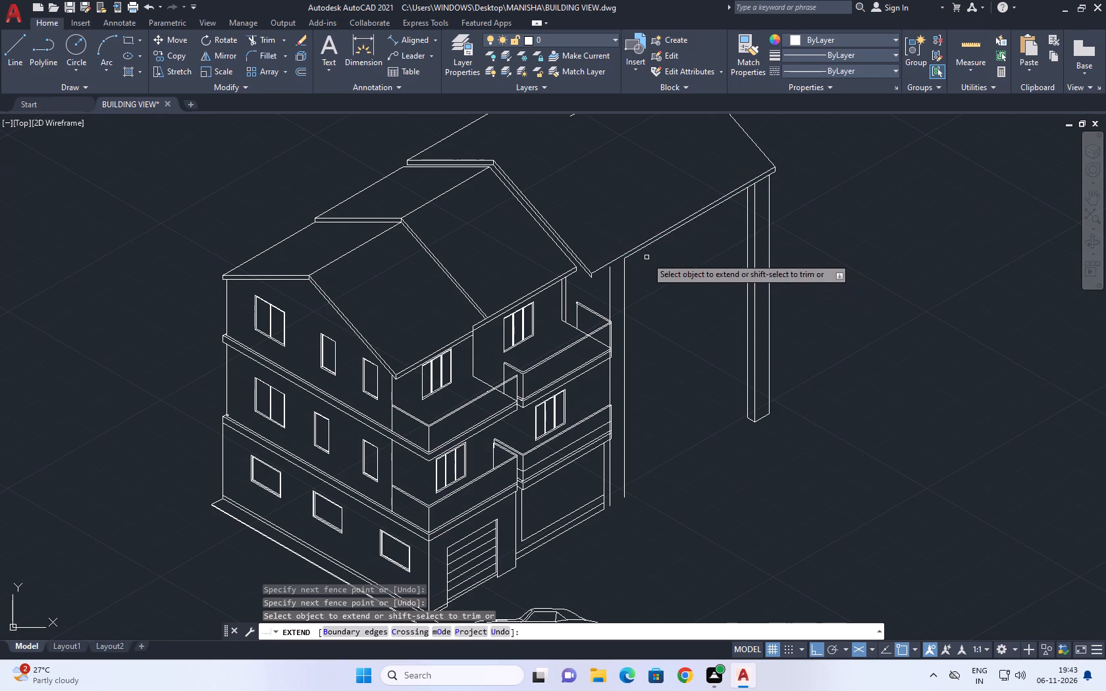
{"action": "left_click", "coordinate": [640, 253]}
{"action": "left_click", "coordinate": [636, 251]}
{"action": "left_click", "coordinate": [624, 258]}
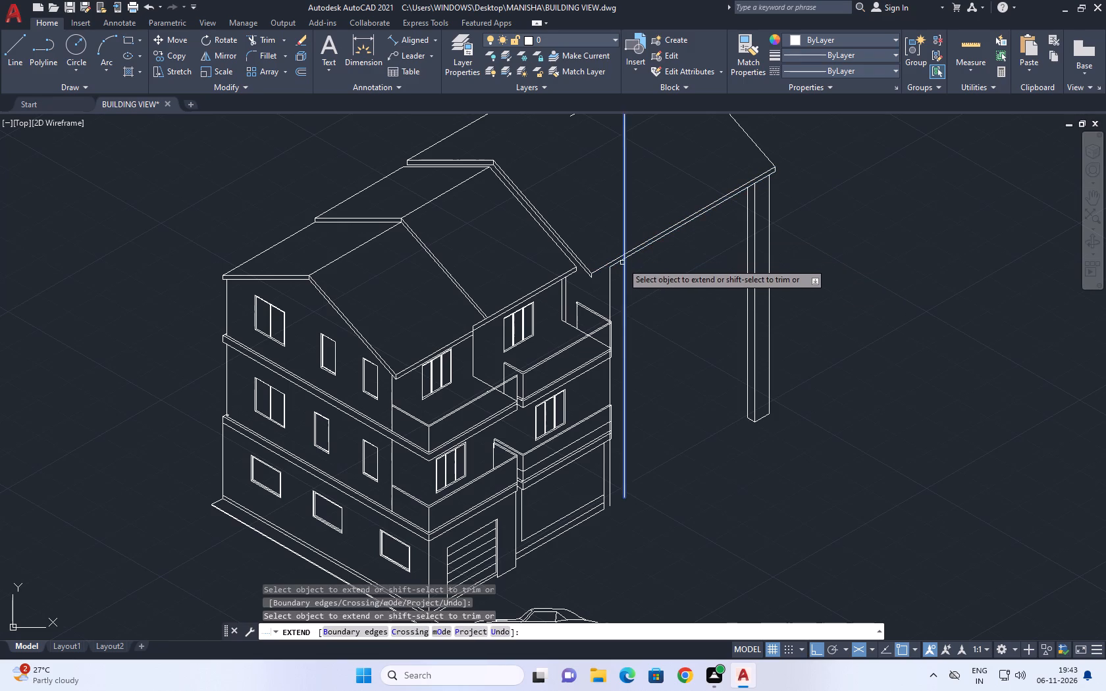
{"action": "left_click", "coordinate": [617, 265]}
{"action": "key", "text": "space"}
Trim the piece of the outer vertical wall edge that crosses the eave band.
{"action": "middle_click_drag", "start_coordinate": [687, 280], "coordinate": [675, 288]}
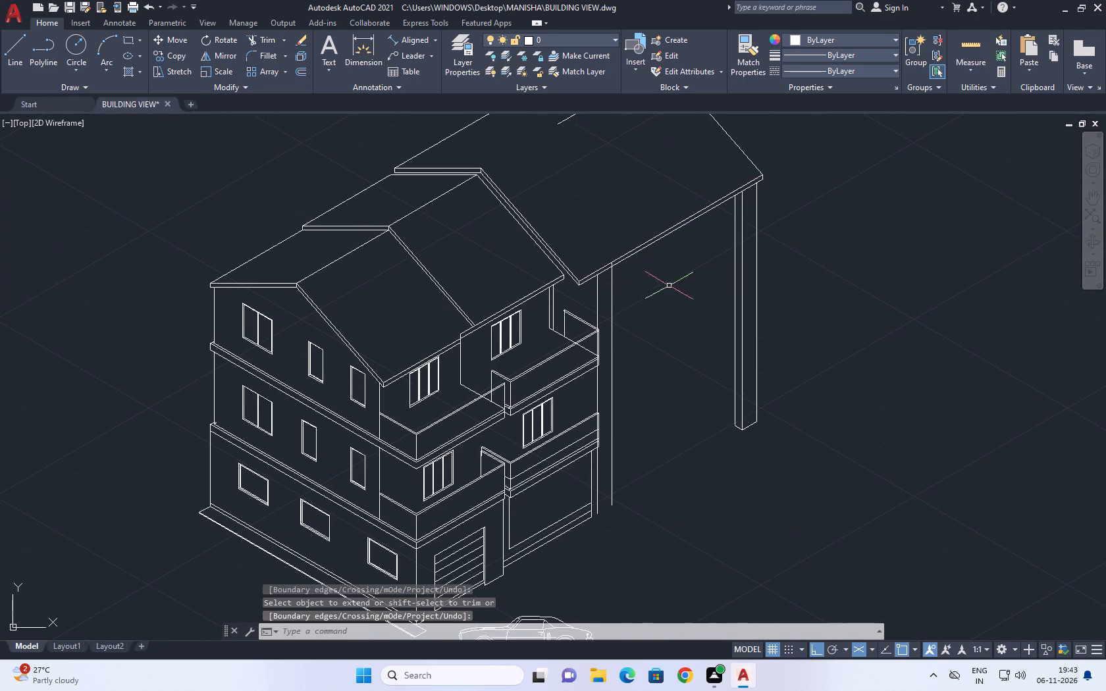
{"action": "scroll", "coordinate": [627, 276], "scroll_direction": "up", "scroll_amount": 1}
{"action": "key", "text": "t"}
{"action": "key", "text": "r"}
{"action": "key", "text": "space"}
{"action": "scroll", "coordinate": [612, 264], "scroll_direction": "up", "scroll_amount": 3}
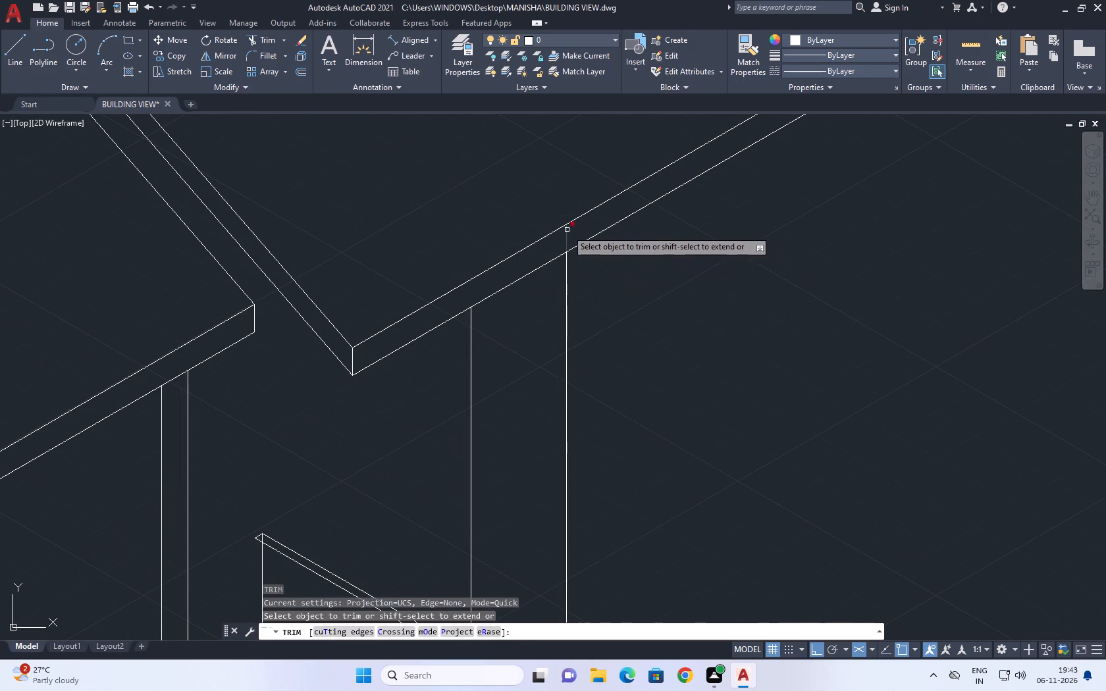
{"action": "left_click", "coordinate": [566, 232]}
{"action": "scroll", "coordinate": [579, 233], "scroll_direction": "down", "scroll_amount": 4}
{"action": "key", "text": "space"}
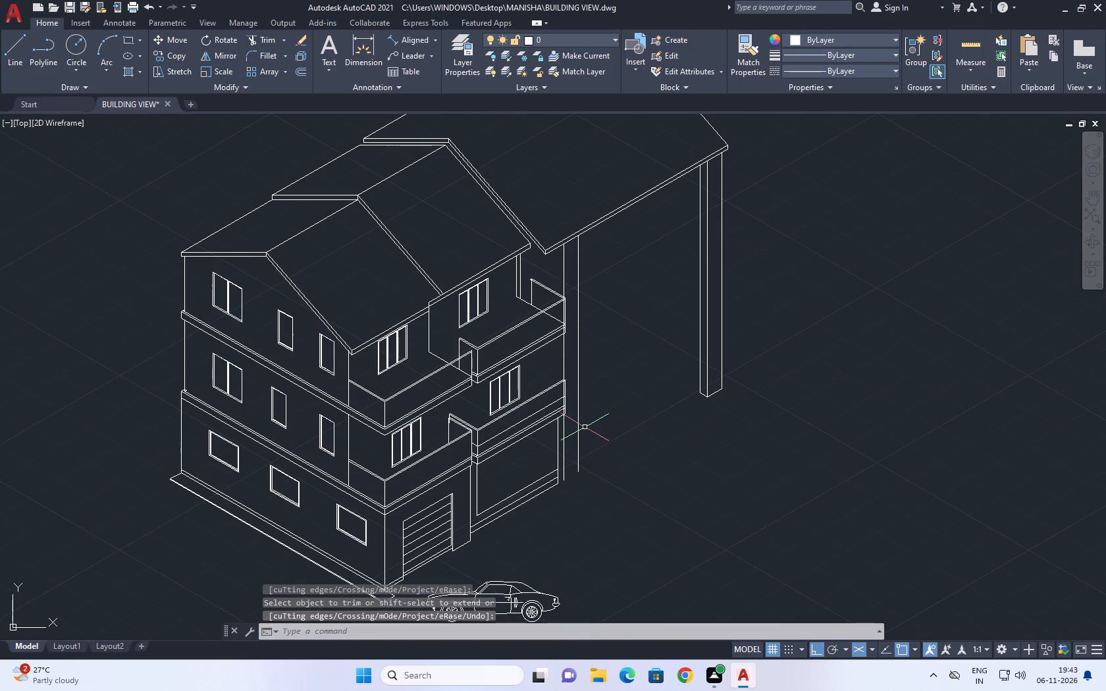
Move the two vertical wall edges beside the balconies a short distance outward along the eave direction, clear of the balcony corners.
{"action": "scroll", "coordinate": [579, 352], "scroll_direction": "up", "scroll_amount": 2}
{"action": "left_click_drag", "start_coordinate": [606, 336], "coordinate": [598, 339]}
{"action": "left_click", "coordinate": [521, 374]}
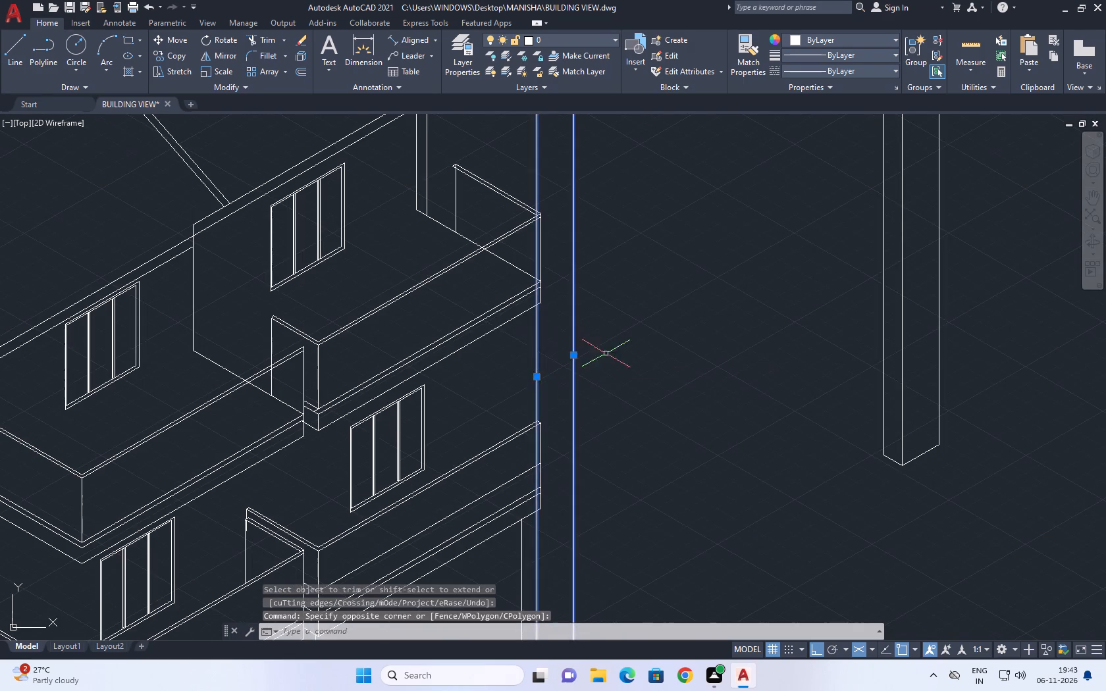
{"action": "middle_click_drag", "start_coordinate": [621, 346], "coordinate": [584, 397]}
{"action": "scroll", "coordinate": [621, 352], "scroll_direction": "up", "scroll_amount": 1}
{"action": "key", "text": "m"}
{"action": "key", "text": "space"}
{"action": "left_click_drag", "start_coordinate": [627, 365], "coordinate": [638, 361]}
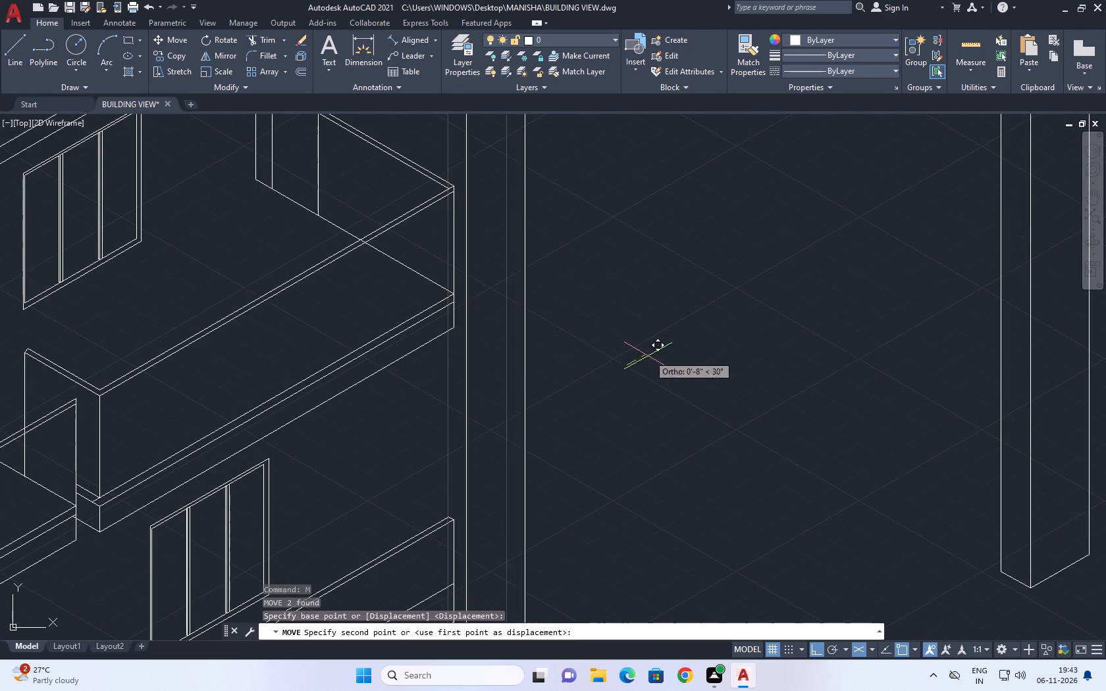
{"action": "left_click_drag", "start_coordinate": [661, 350], "coordinate": [667, 350]}
Draw a vertical line down from the midpoint of the roof extension's lower eave line, ending below the far column's base.
{"action": "scroll", "coordinate": [682, 345], "scroll_direction": "down", "scroll_amount": 5}
{"action": "type", "text": "l"}
{"action": "key", "text": "space"}
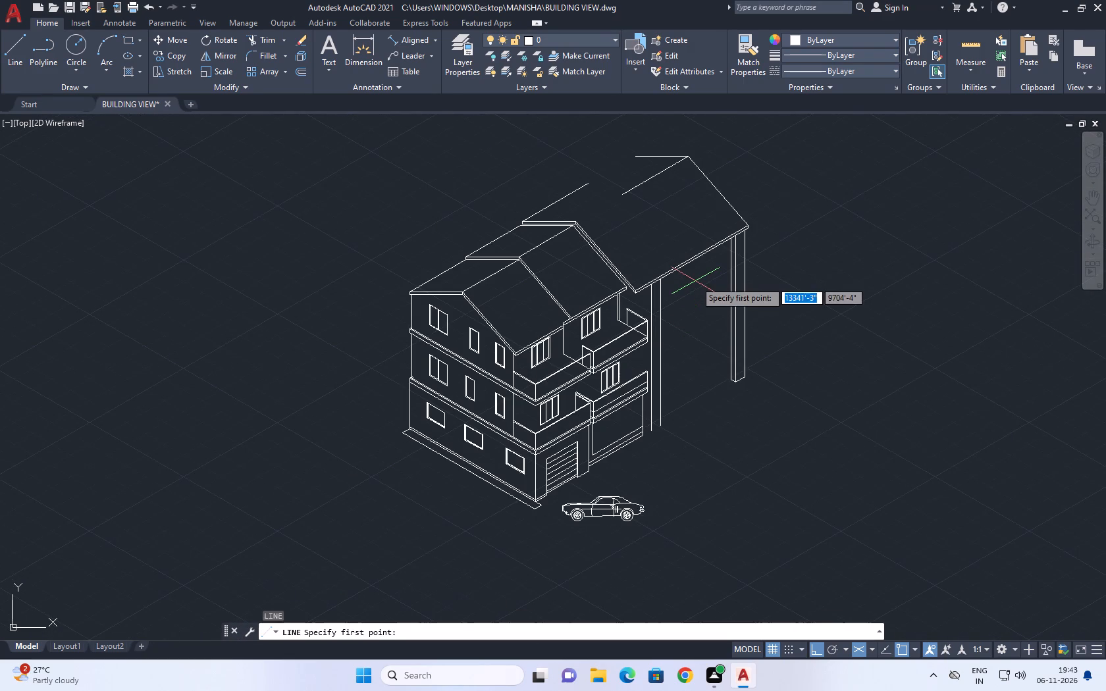
{"action": "scroll", "coordinate": [694, 257], "scroll_direction": "up", "scroll_amount": 2}
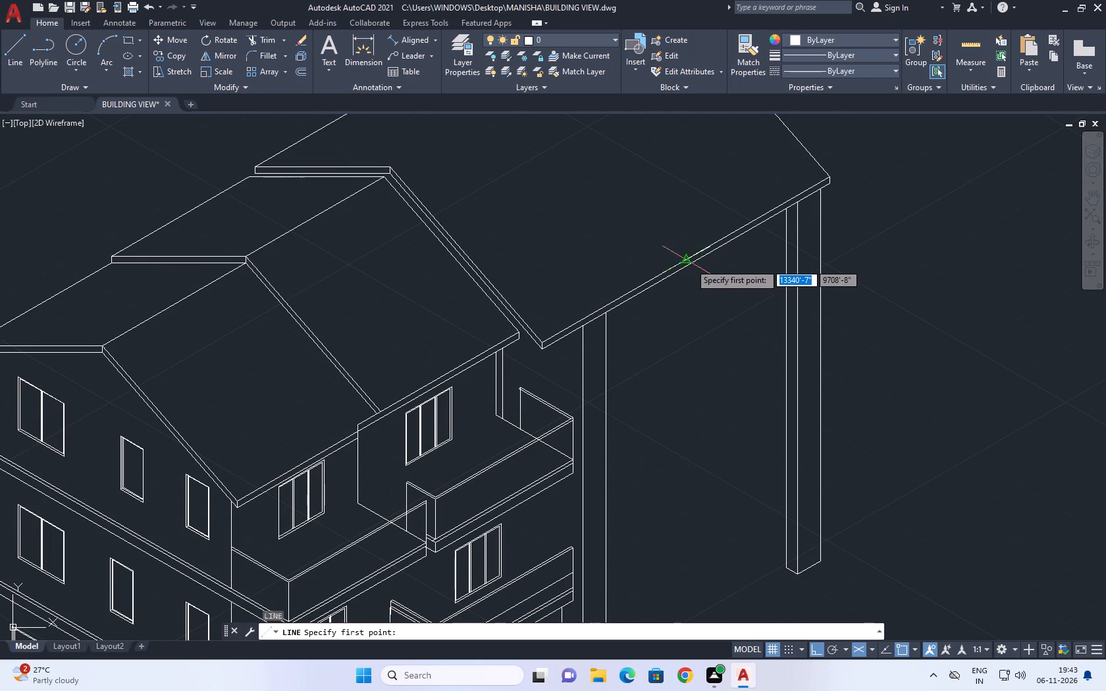
{"action": "left_click", "coordinate": [689, 268]}
{"action": "middle_click_drag", "start_coordinate": [700, 421], "coordinate": [698, 410]}
{"action": "key", "text": "F5"}
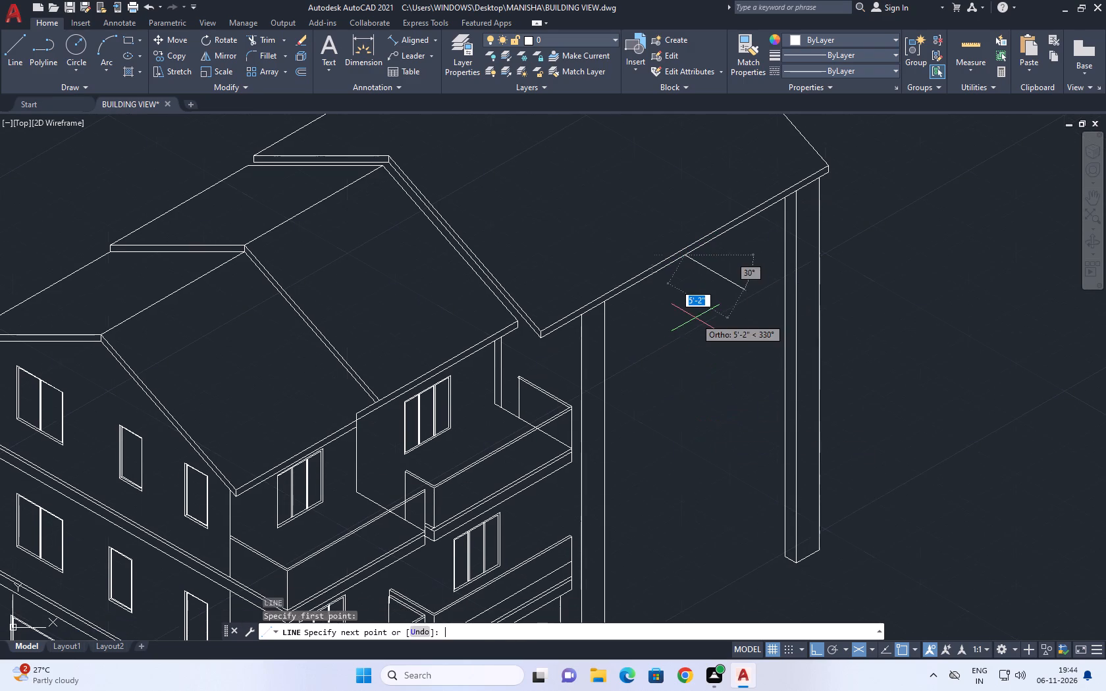
{"action": "scroll", "coordinate": [695, 328], "scroll_direction": "down", "scroll_amount": 3}
{"action": "scroll", "coordinate": [699, 399], "scroll_direction": "up", "scroll_amount": 3}
{"action": "left_click", "coordinate": [704, 455]}
{"action": "key", "text": "space"}
Copy the mid-eave vertical line 2' to each side along the eave direction, at 30° and 210°.
{"action": "left_click", "coordinate": [695, 319]}
{"action": "left_click_drag", "start_coordinate": [666, 342], "coordinate": [657, 354]}
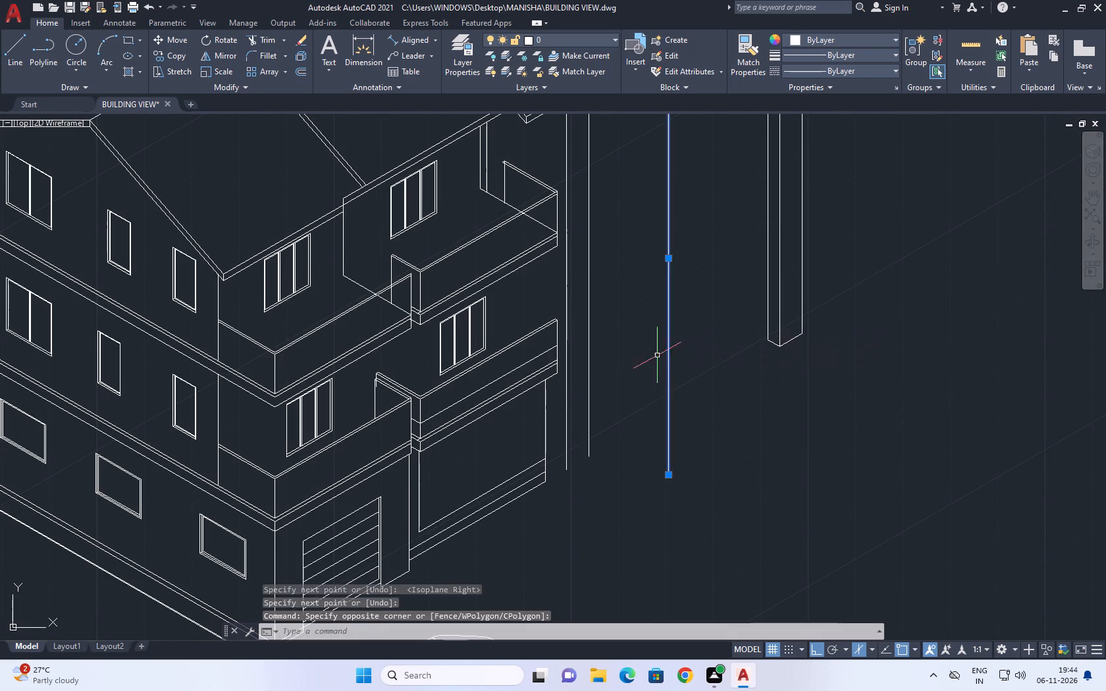
{"action": "middle_click_drag", "start_coordinate": [710, 363], "coordinate": [656, 433]}
{"action": "key", "text": "c"}
{"action": "key", "text": "o"}
{"action": "key", "text": "space"}
{"action": "left_click", "coordinate": [654, 382]}
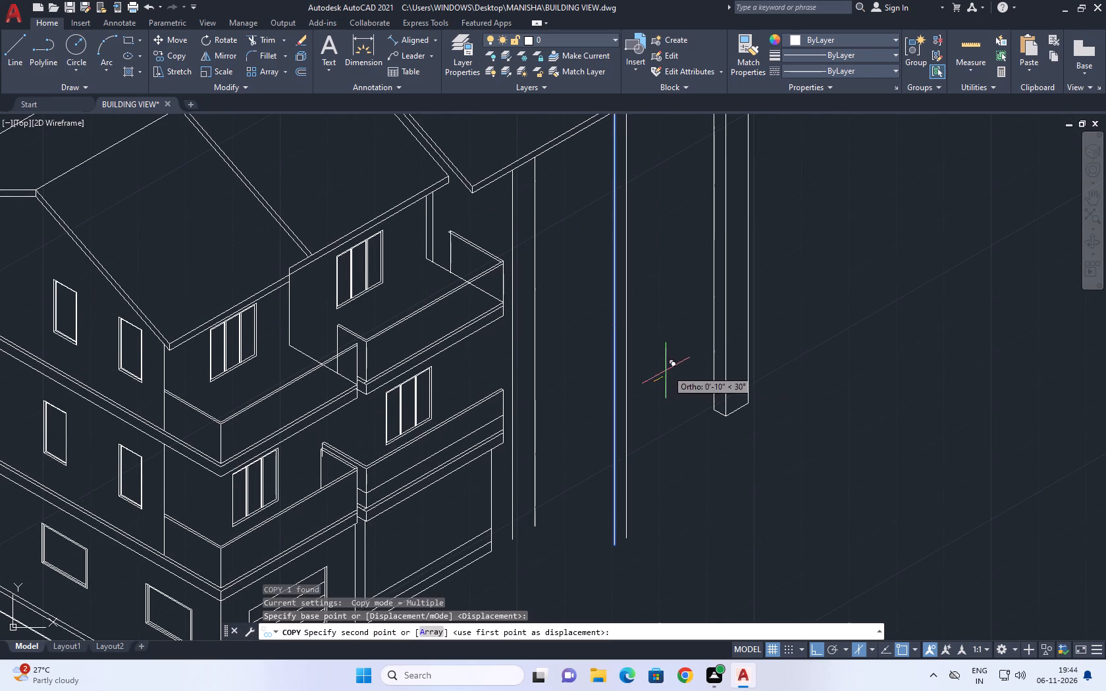
{"action": "key", "text": "2"}
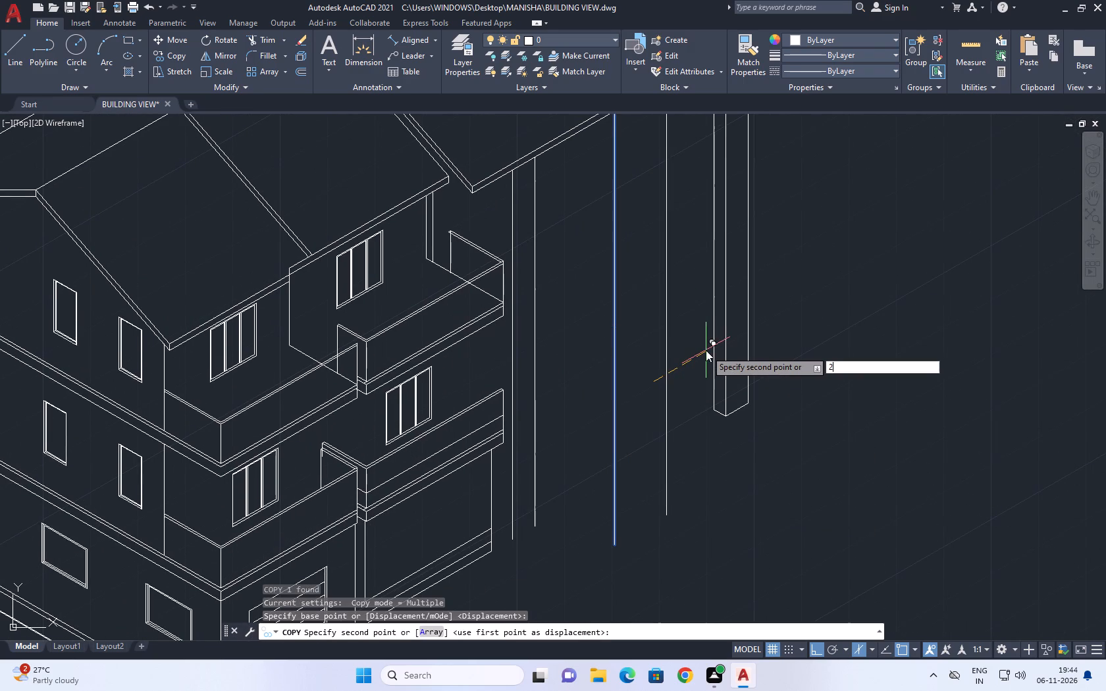
{"action": "key", "text": "apostrophe"}
{"action": "key", "text": "space"}
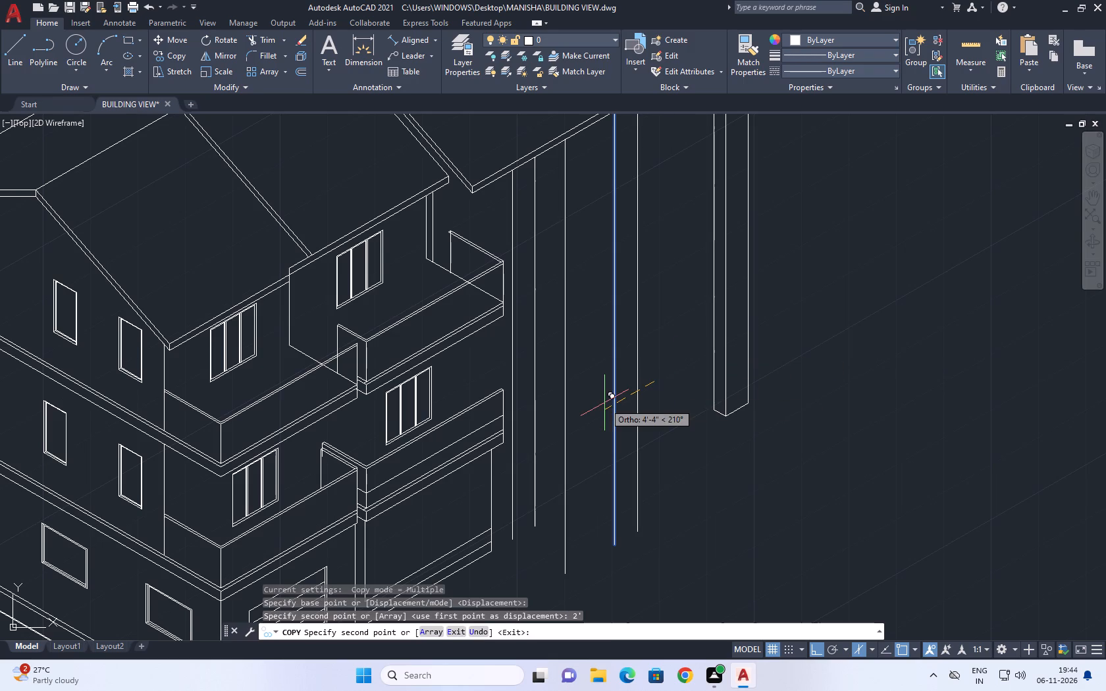
{"action": "key", "text": "2"}
{"action": "key", "text": "apostrophe"}
{"action": "key", "text": "space"}
{"action": "key", "text": "Escape"}
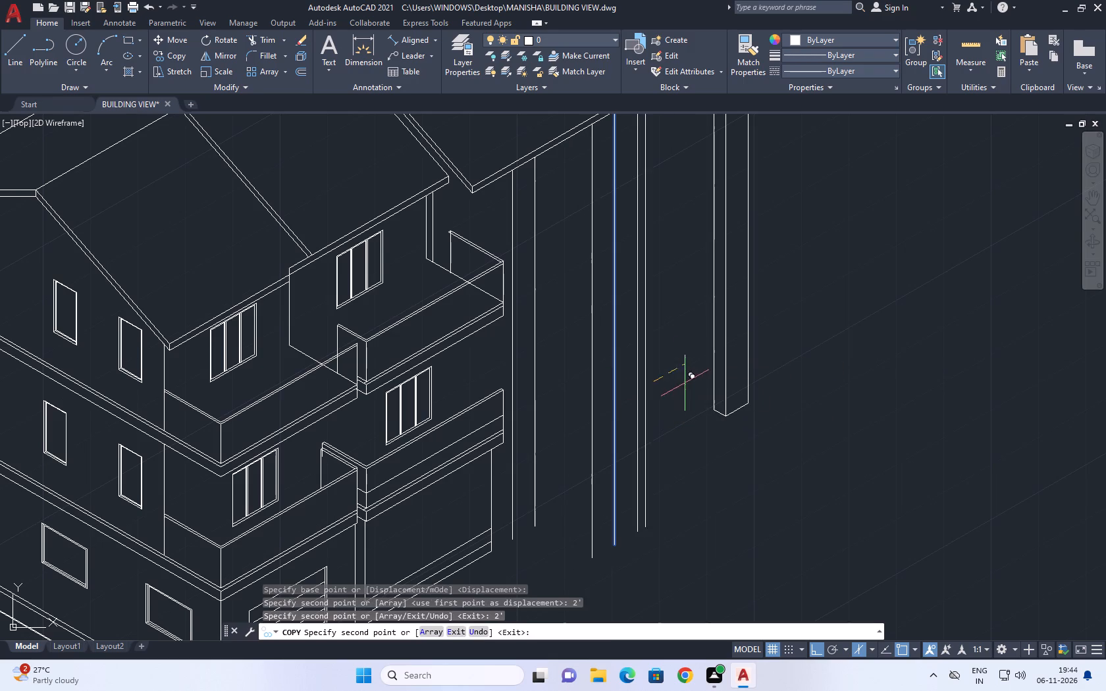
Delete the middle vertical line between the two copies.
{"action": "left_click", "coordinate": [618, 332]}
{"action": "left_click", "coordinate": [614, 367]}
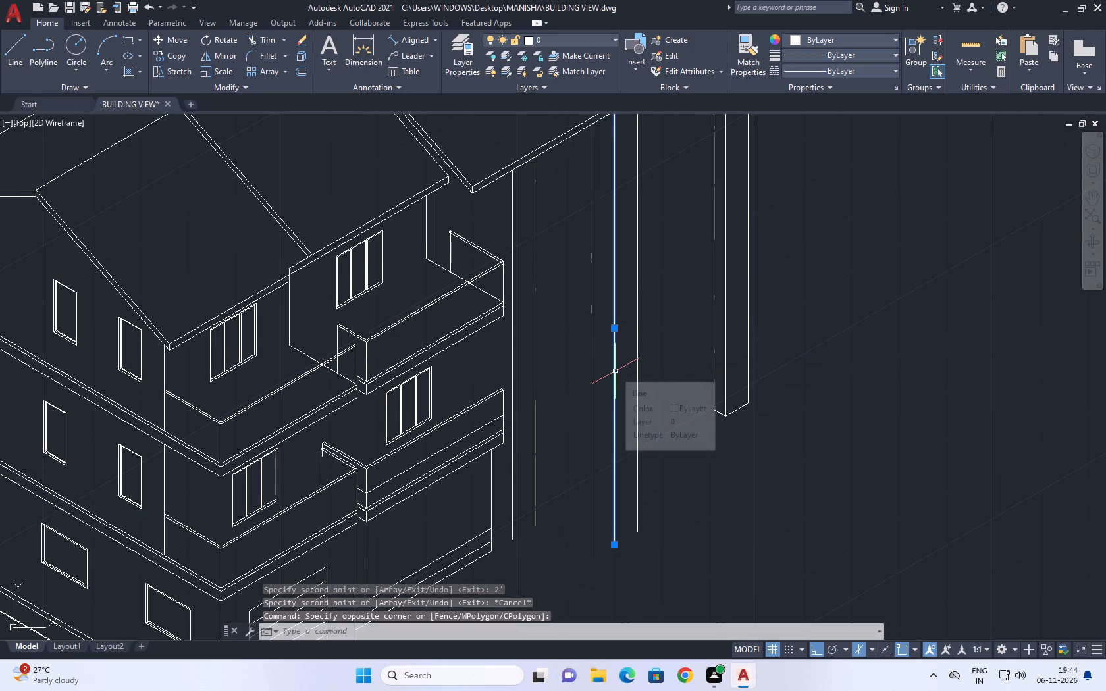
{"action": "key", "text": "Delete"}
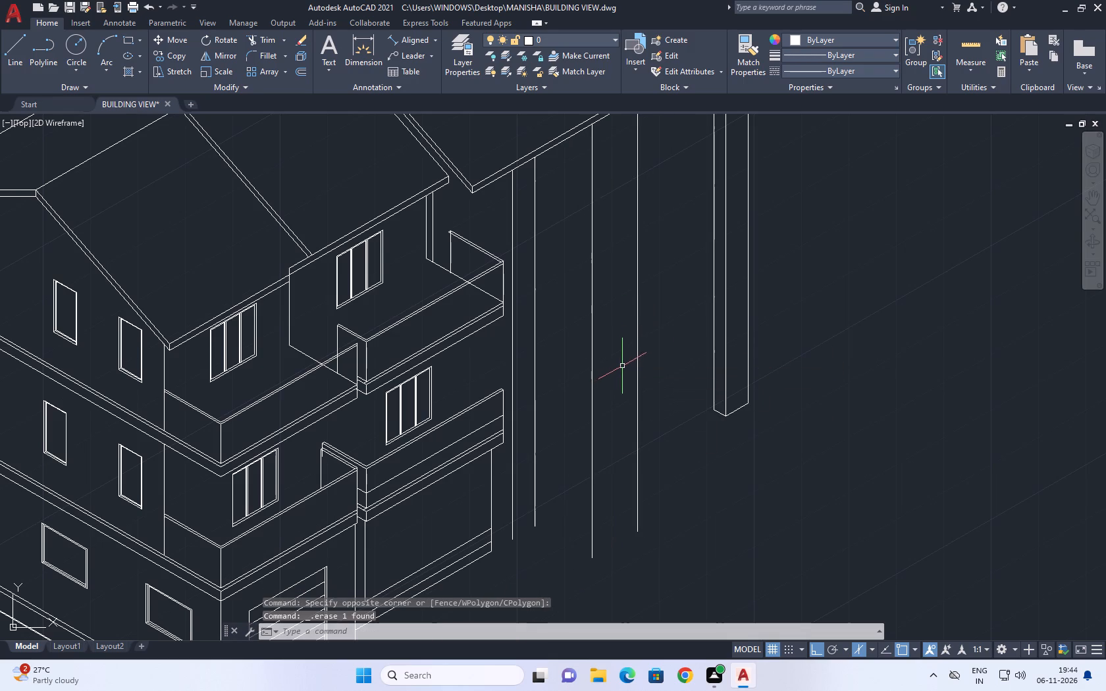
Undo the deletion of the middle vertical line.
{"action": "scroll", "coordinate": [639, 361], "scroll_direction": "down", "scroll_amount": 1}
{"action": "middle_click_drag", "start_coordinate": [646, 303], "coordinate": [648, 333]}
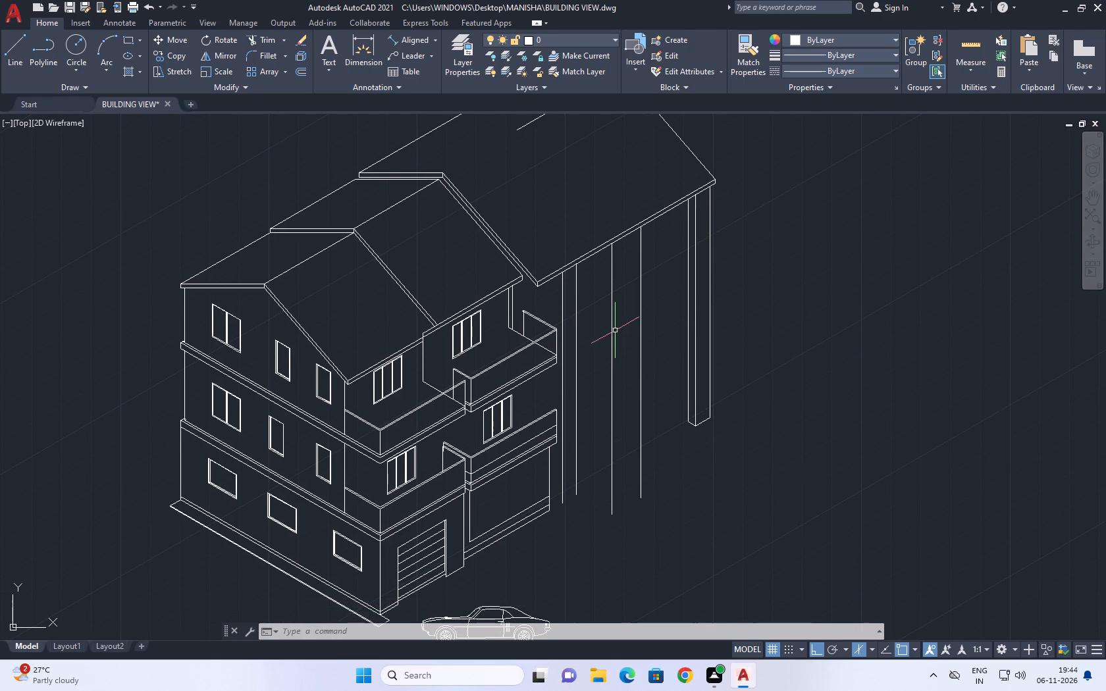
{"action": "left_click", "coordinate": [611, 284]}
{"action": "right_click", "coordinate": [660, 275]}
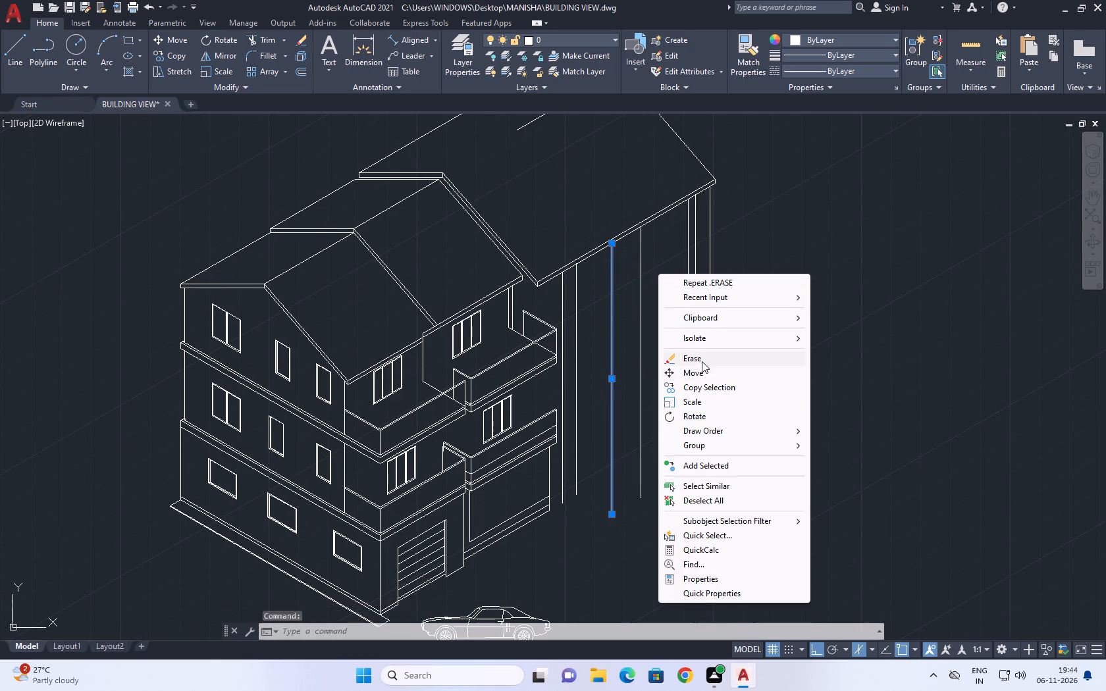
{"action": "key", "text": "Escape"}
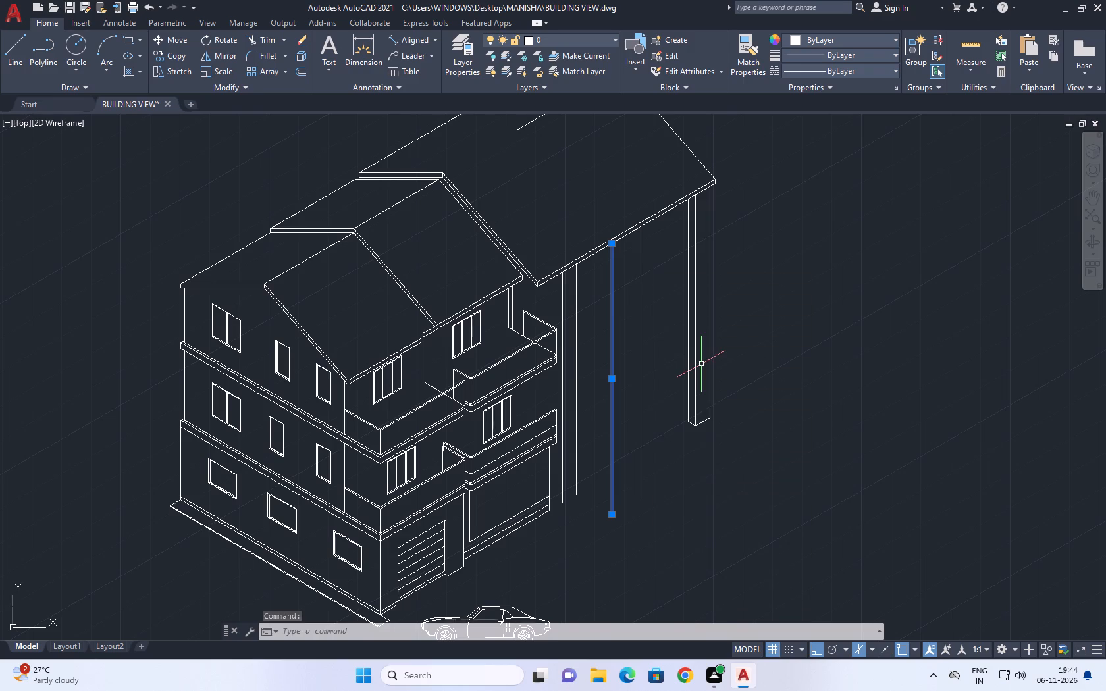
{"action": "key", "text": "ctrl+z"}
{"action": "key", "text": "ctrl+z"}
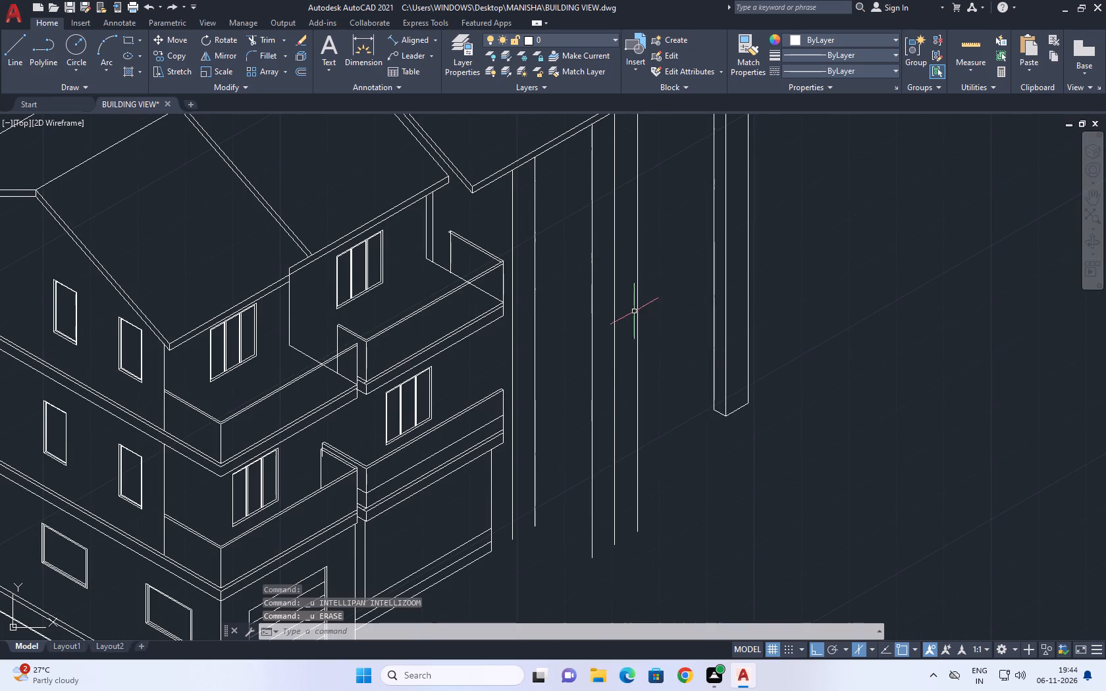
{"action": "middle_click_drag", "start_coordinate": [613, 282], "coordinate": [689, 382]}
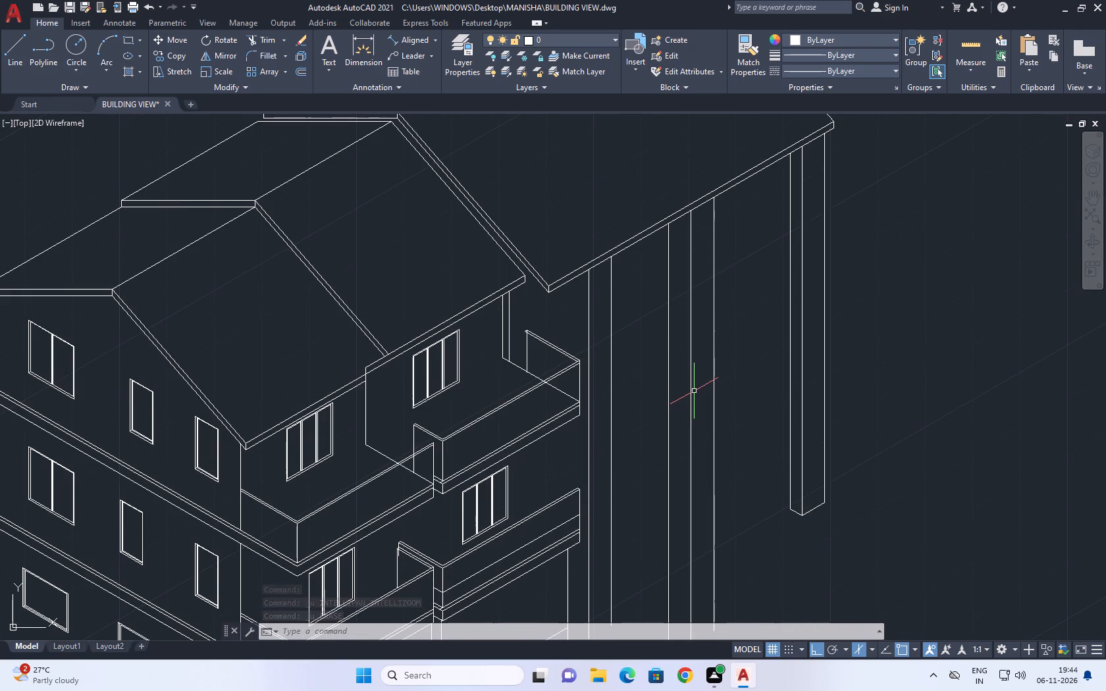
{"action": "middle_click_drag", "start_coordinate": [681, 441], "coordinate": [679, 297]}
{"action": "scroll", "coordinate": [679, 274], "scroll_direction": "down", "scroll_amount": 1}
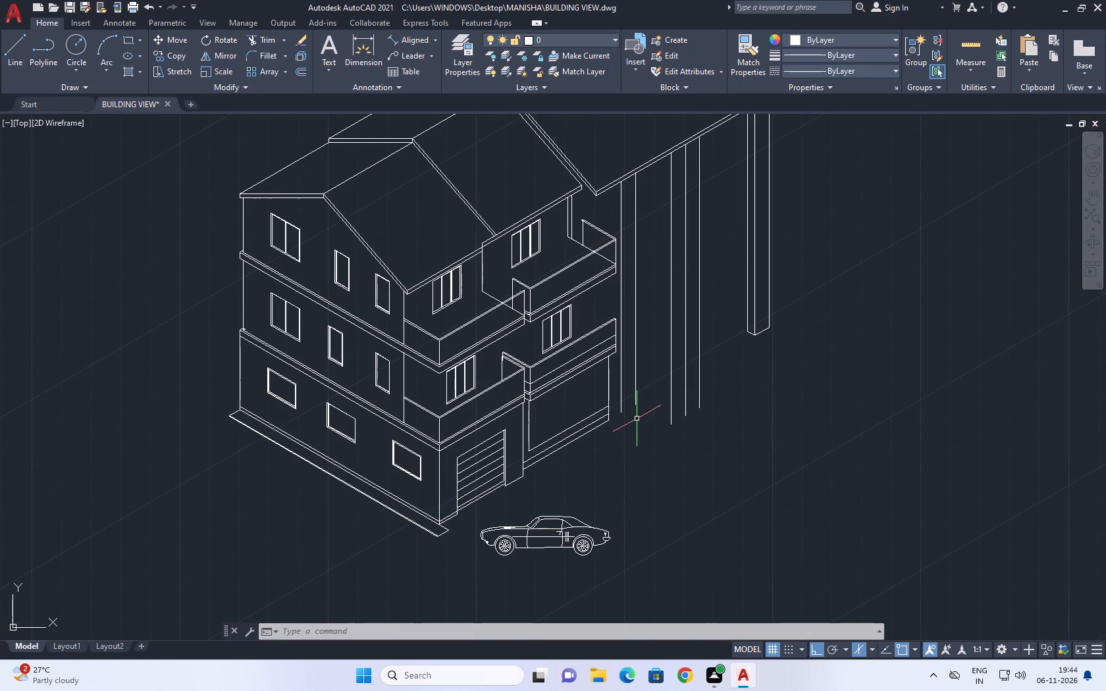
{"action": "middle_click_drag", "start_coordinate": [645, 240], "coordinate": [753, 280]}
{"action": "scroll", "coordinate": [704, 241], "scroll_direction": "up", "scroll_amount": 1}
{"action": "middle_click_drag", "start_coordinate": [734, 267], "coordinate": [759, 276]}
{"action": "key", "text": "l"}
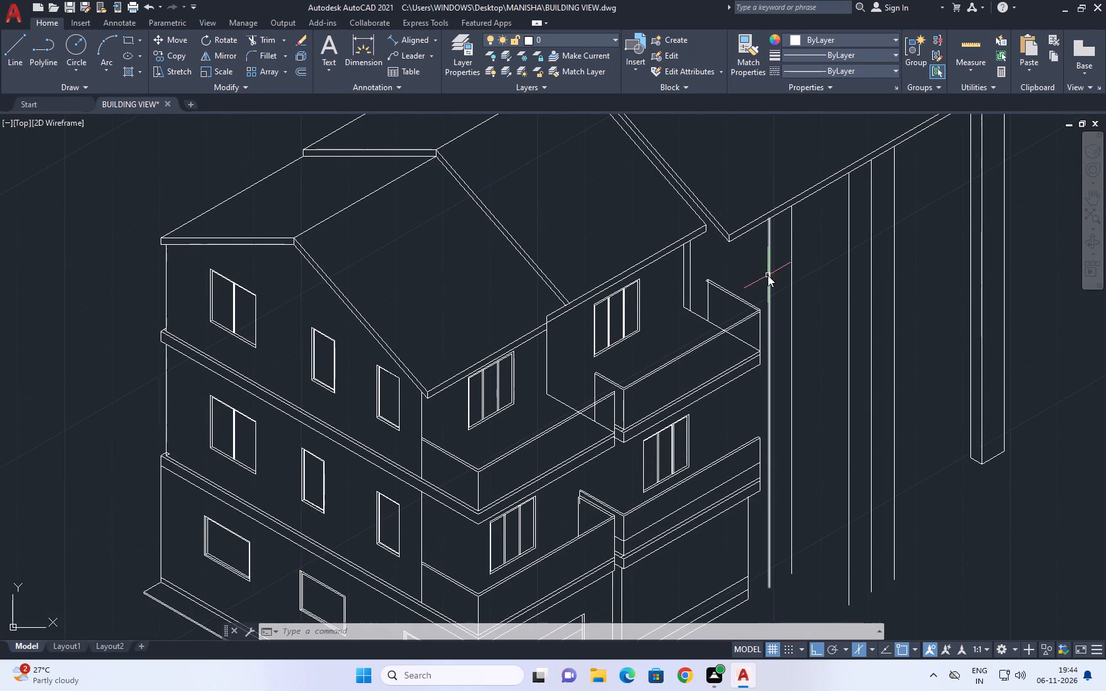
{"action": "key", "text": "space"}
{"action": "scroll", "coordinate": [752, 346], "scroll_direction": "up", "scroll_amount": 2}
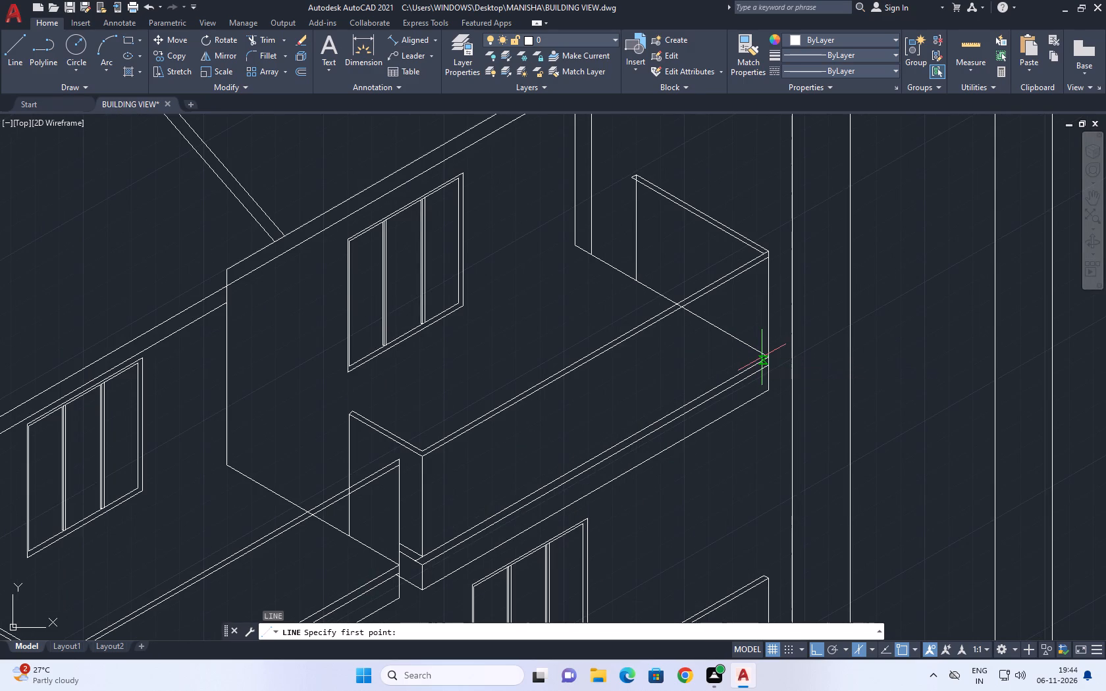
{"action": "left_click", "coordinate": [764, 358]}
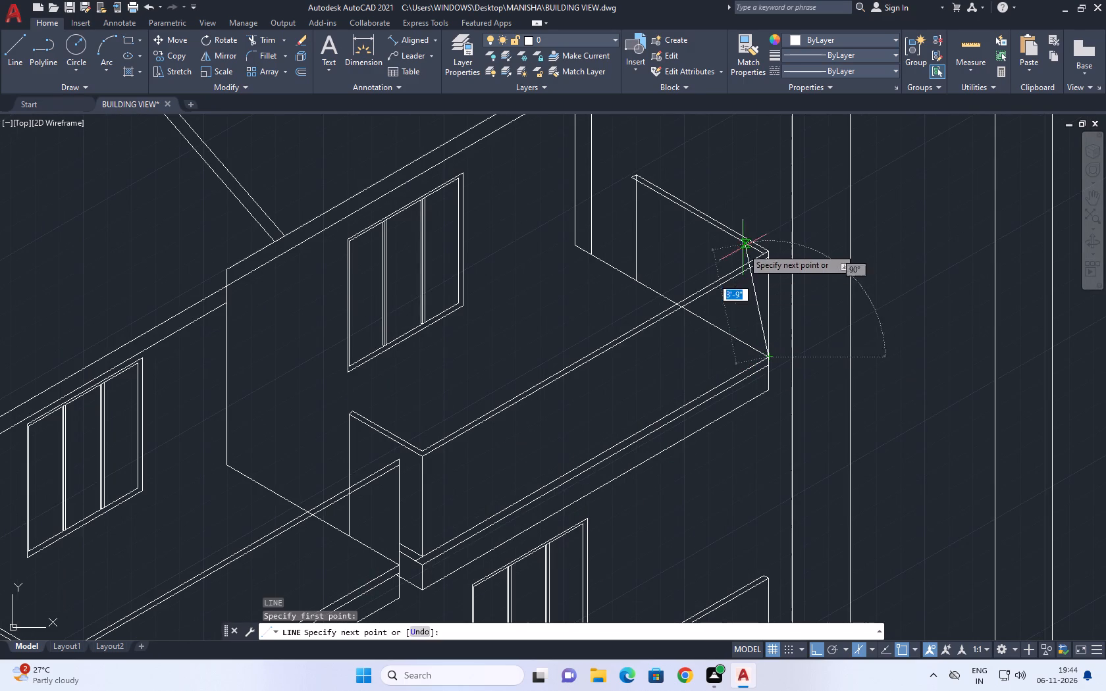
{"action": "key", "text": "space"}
Draw a vertical line from the upper balcony's outer floor corner straight up past the roof extension's eave.
{"action": "key", "text": "space"}
{"action": "scroll", "coordinate": [756, 333], "scroll_direction": "up", "scroll_amount": 1}
{"action": "left_click", "coordinate": [758, 362]}
{"action": "scroll", "coordinate": [753, 276], "scroll_direction": "down", "scroll_amount": 2}
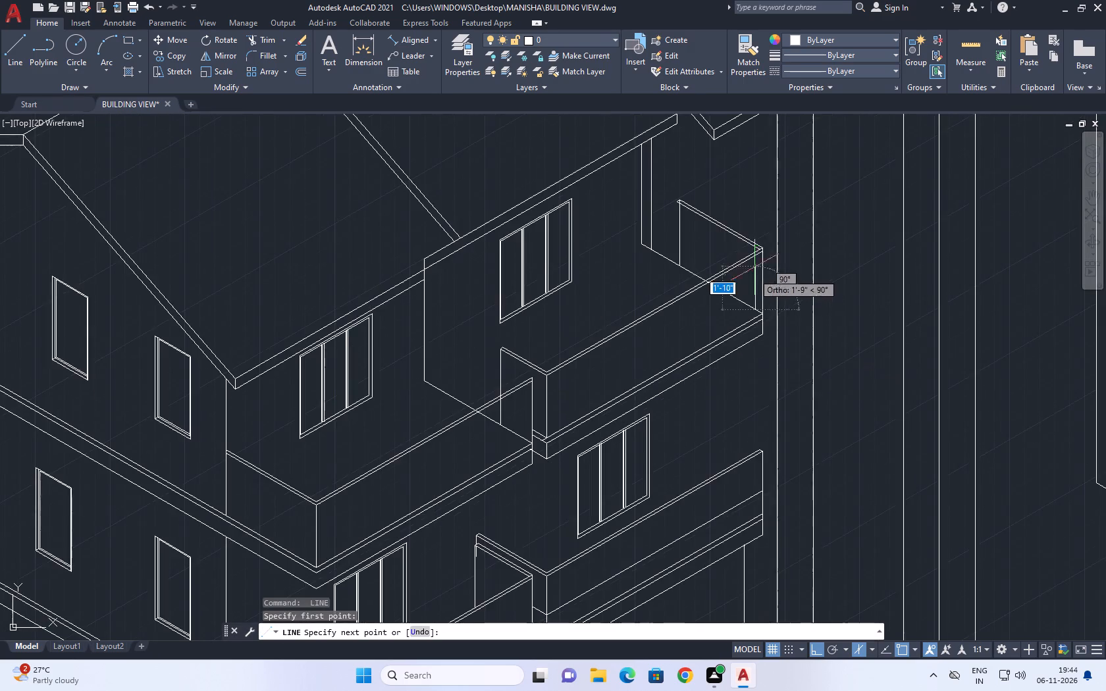
{"action": "middle_click_drag", "start_coordinate": [755, 199], "coordinate": [766, 329]}
{"action": "left_click", "coordinate": [760, 187]}
{"action": "key", "text": "space"}
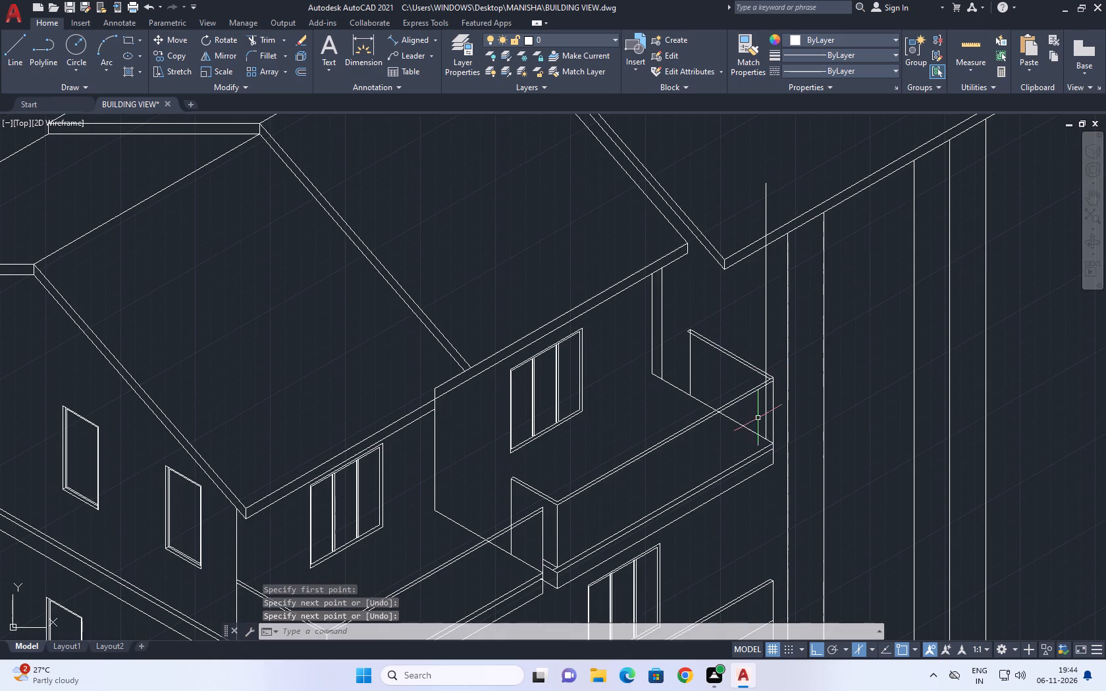
Draw a vertical line about 21' long from the upper balcony's outer floor corner straight down past the ground-floor wall base.
{"action": "middle_click_drag", "start_coordinate": [756, 430], "coordinate": [750, 199]}
{"action": "key", "text": "space"}
{"action": "scroll", "coordinate": [755, 222], "scroll_direction": "up", "scroll_amount": 1}
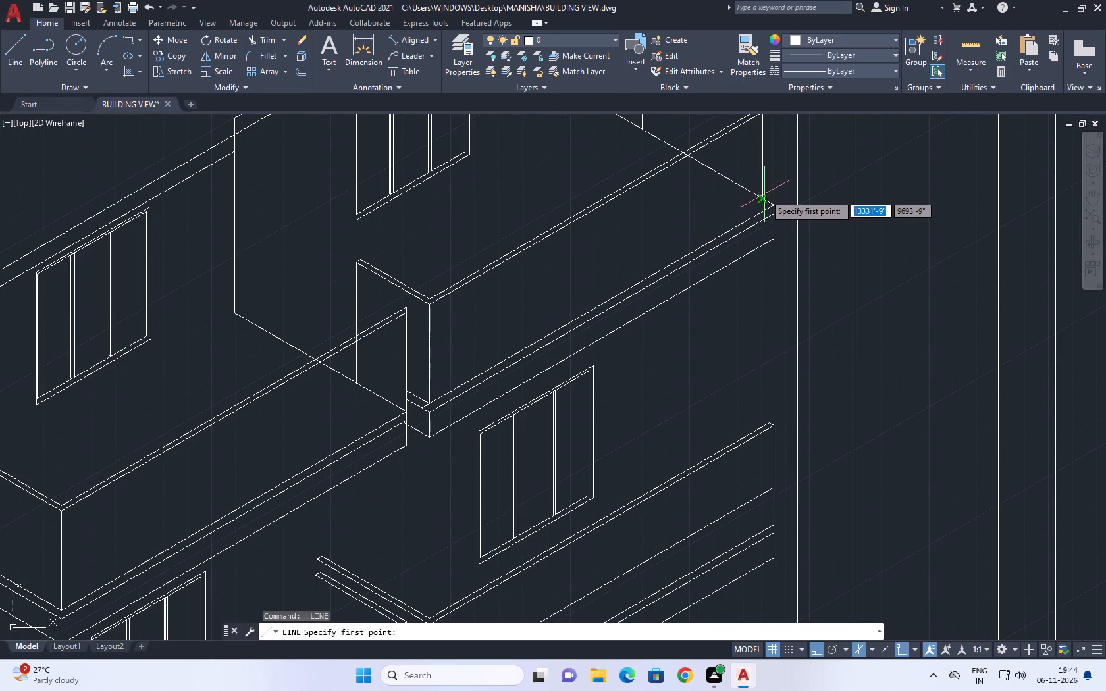
{"action": "left_click", "coordinate": [764, 194]}
{"action": "scroll", "coordinate": [760, 185], "scroll_direction": "down", "scroll_amount": 5}
{"action": "scroll", "coordinate": [772, 364], "scroll_direction": "up", "scroll_amount": 2}
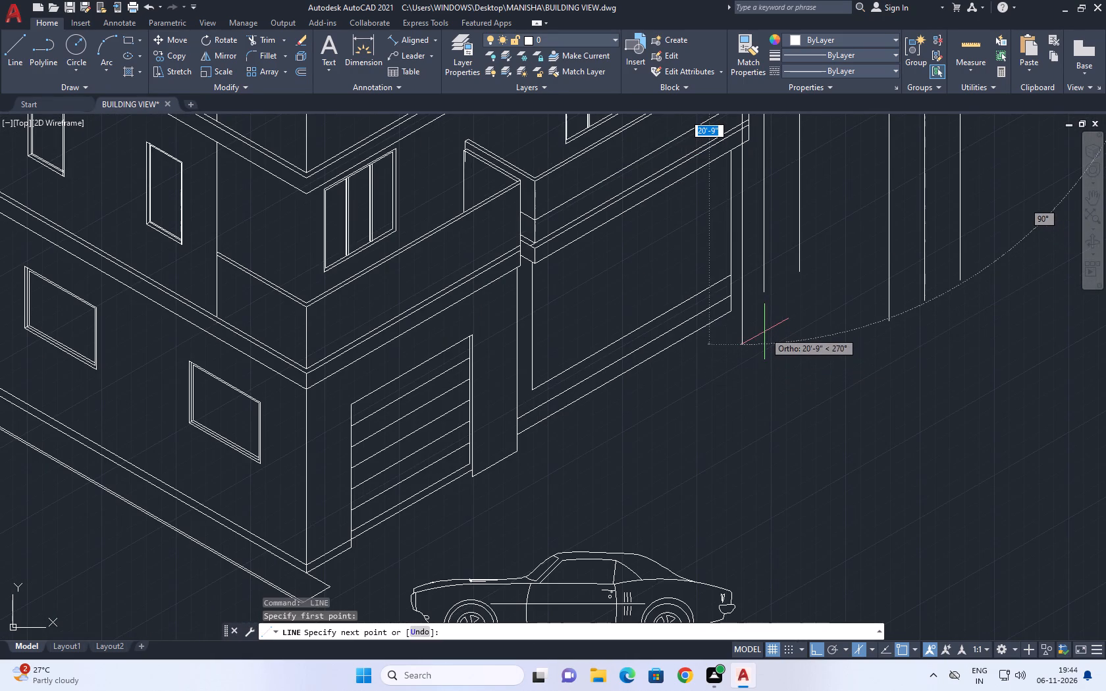
{"action": "left_click", "coordinate": [758, 344]}
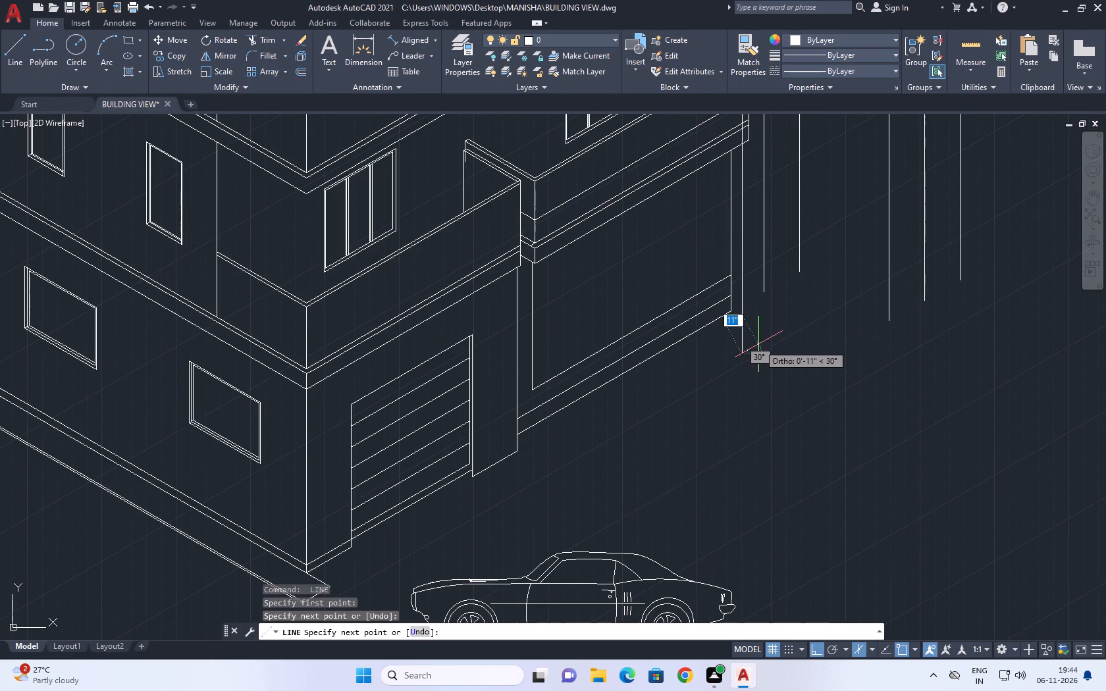
{"action": "key", "text": "space"}
Draw a line from the lower balcony band's bottom-edge midpoint down about 5', continuing about 6'-5" at 210° past the wall opening's near edge.
{"action": "middle_click_drag", "start_coordinate": [710, 261], "coordinate": [843, 369]}
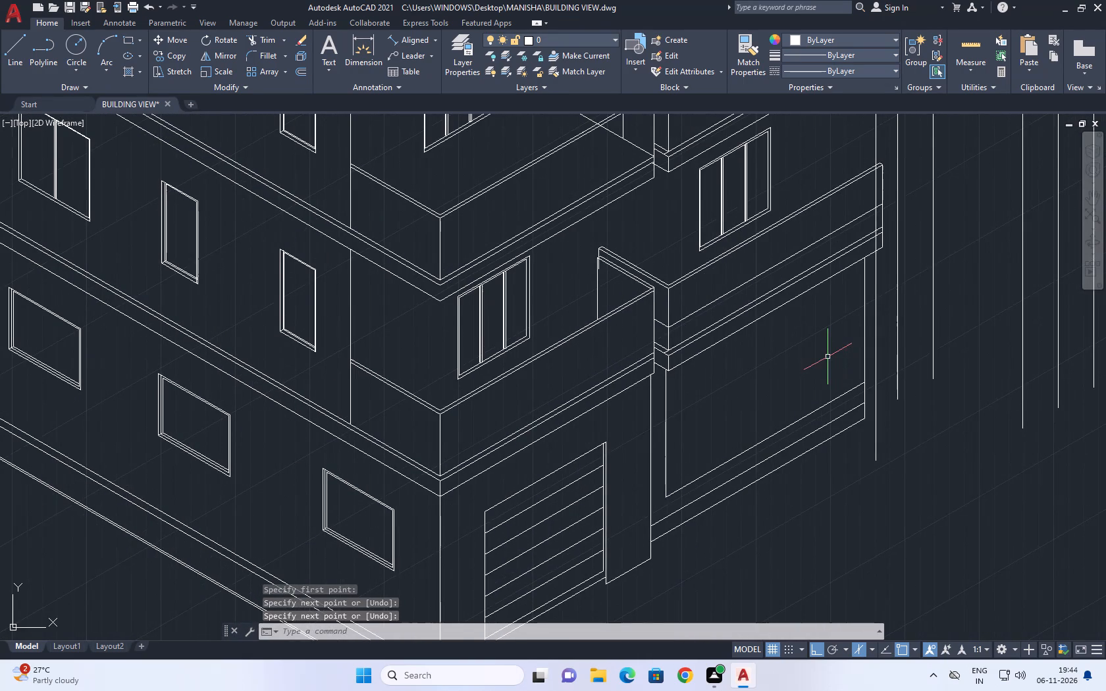
{"action": "type", "text": "l"}
{"action": "key", "text": "space"}
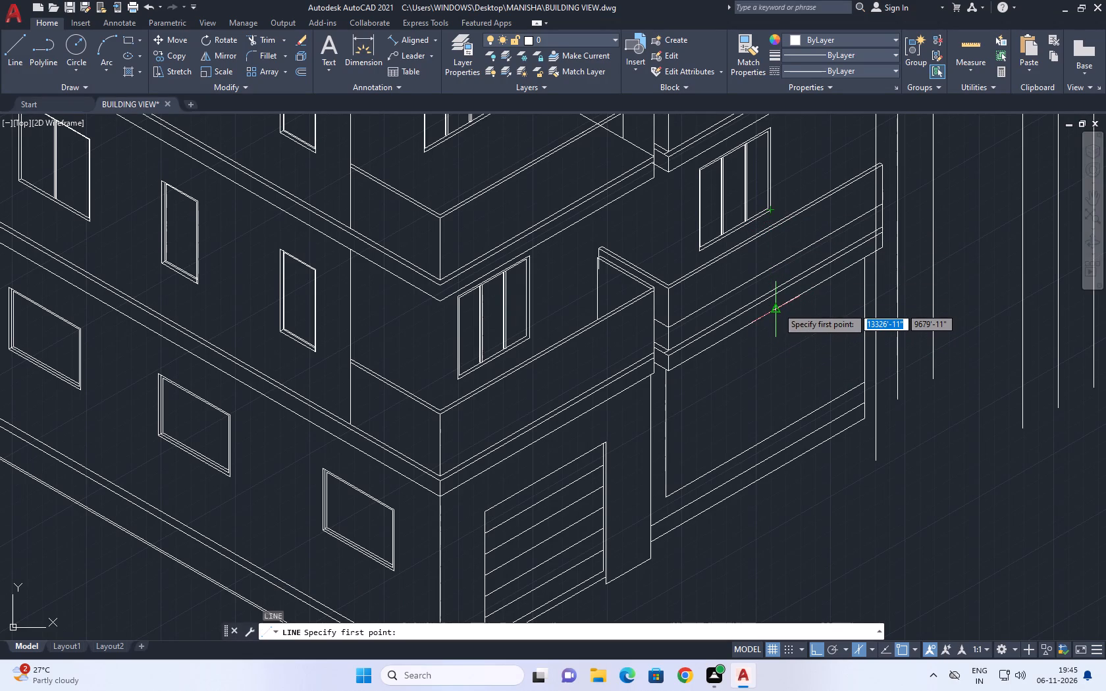
{"action": "left_click", "coordinate": [781, 305]}
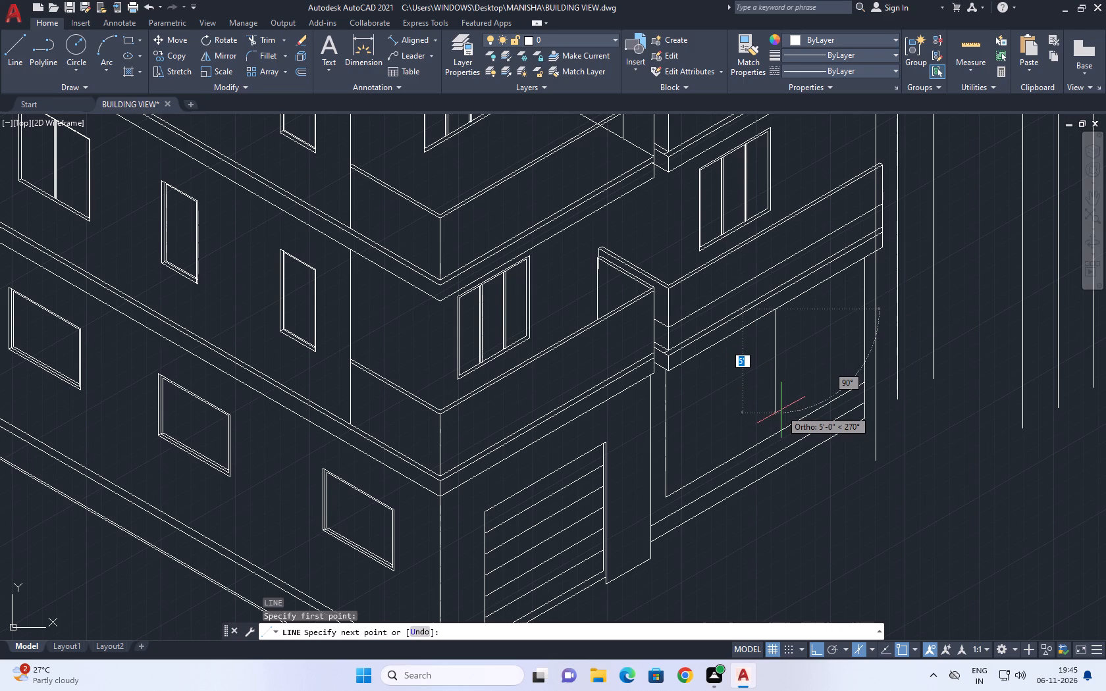
{"action": "left_click", "coordinate": [781, 408]}
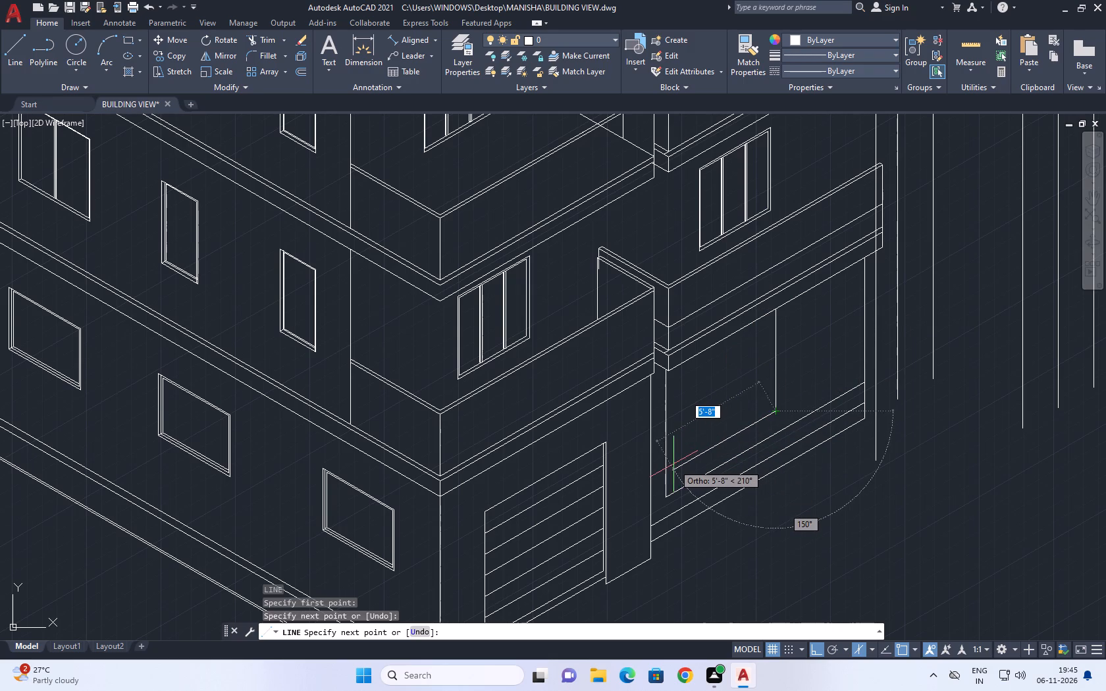
{"action": "scroll", "coordinate": [664, 481], "scroll_direction": "up", "scroll_amount": 1}
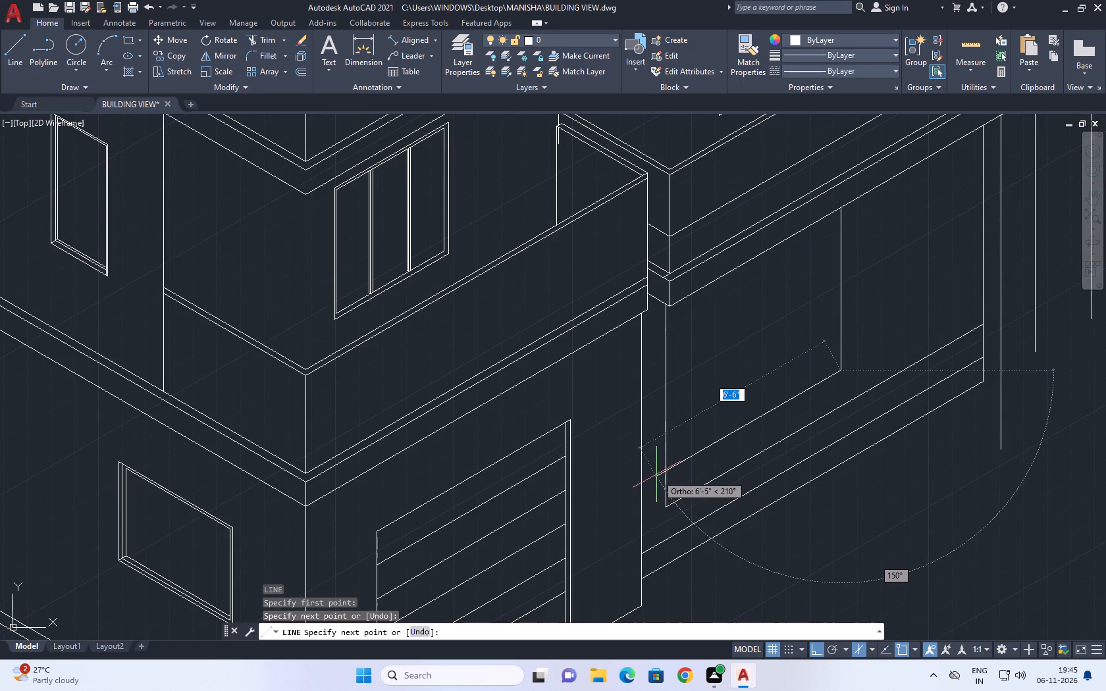
{"action": "left_click", "coordinate": [656, 474]}
{"action": "key", "text": "space"}
Delete the outer vertical edge of the ground-floor wall opening beneath the lower balcony.
{"action": "scroll", "coordinate": [758, 399], "scroll_direction": "down", "scroll_amount": 2}
{"action": "middle_click_drag", "start_coordinate": [844, 305], "coordinate": [846, 379]}
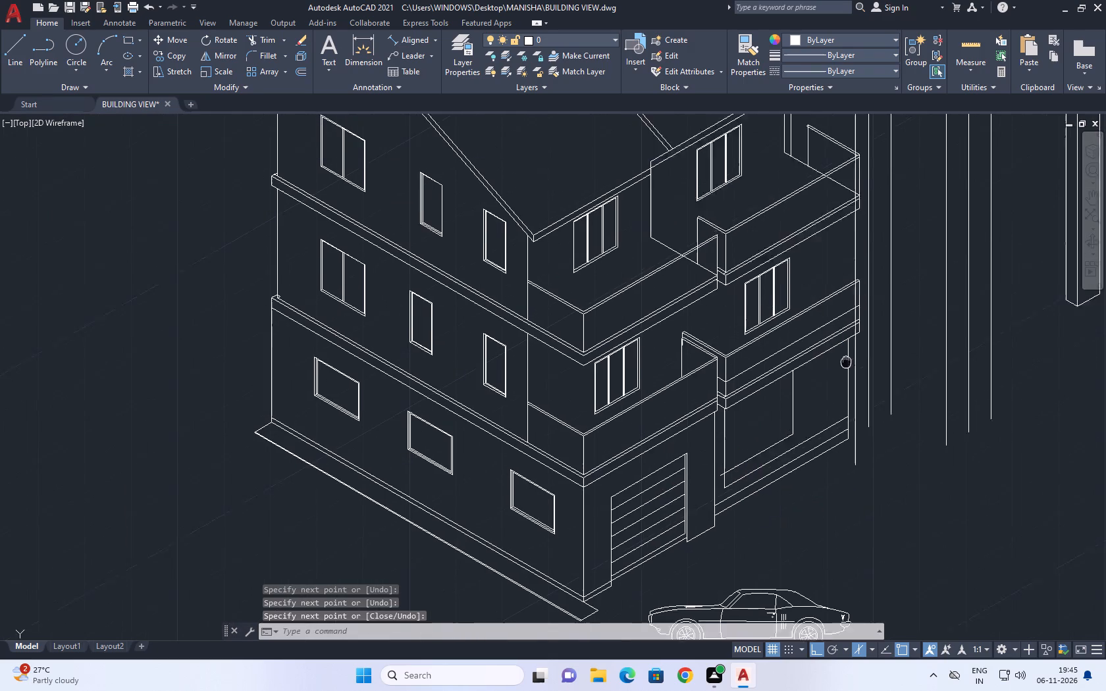
{"action": "middle_click_drag", "start_coordinate": [846, 379], "coordinate": [849, 396]}
{"action": "middle_click_drag", "start_coordinate": [845, 287], "coordinate": [856, 383]}
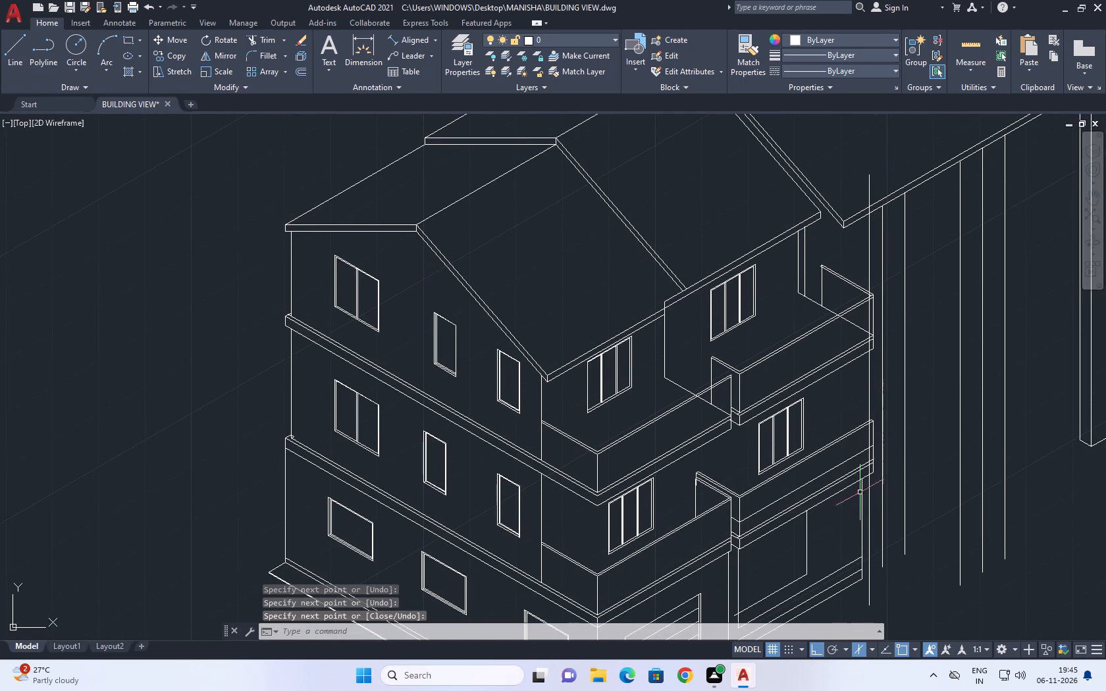
{"action": "middle_click_drag", "start_coordinate": [861, 506], "coordinate": [871, 404]}
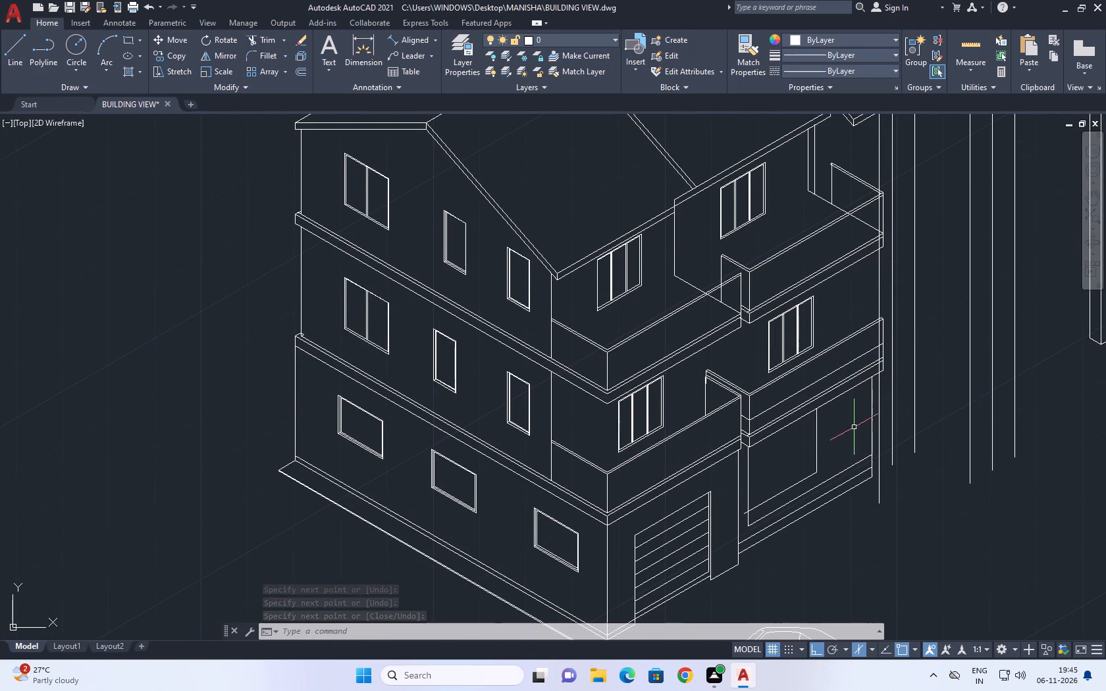
{"action": "left_click", "coordinate": [872, 405]}
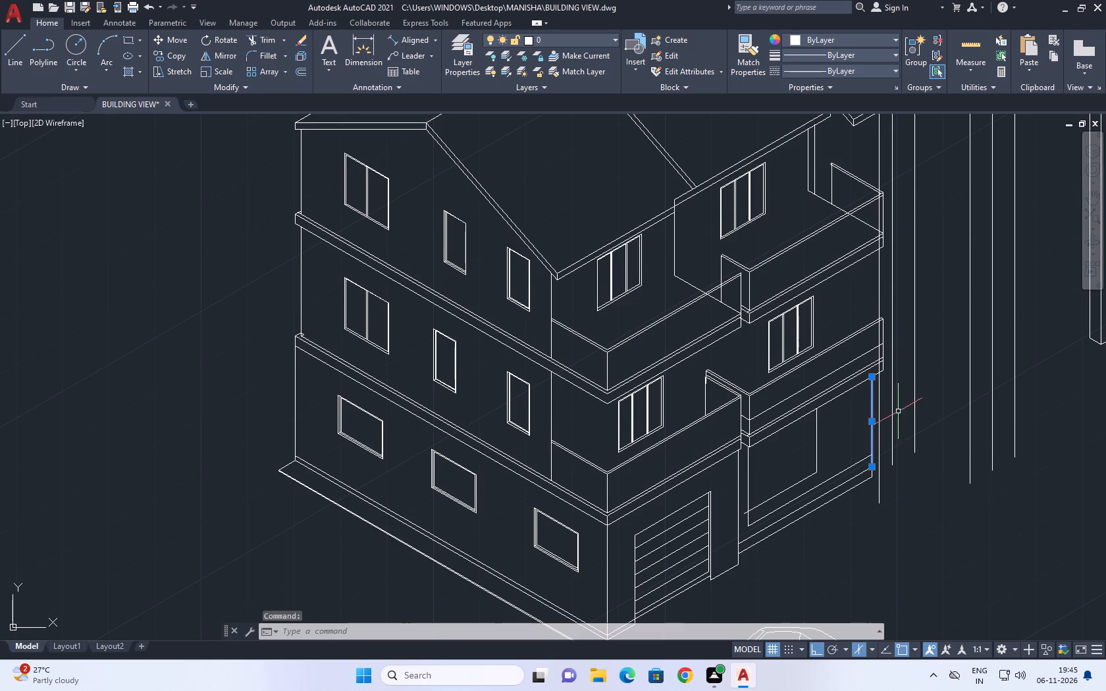
{"action": "key", "text": "Delete"}
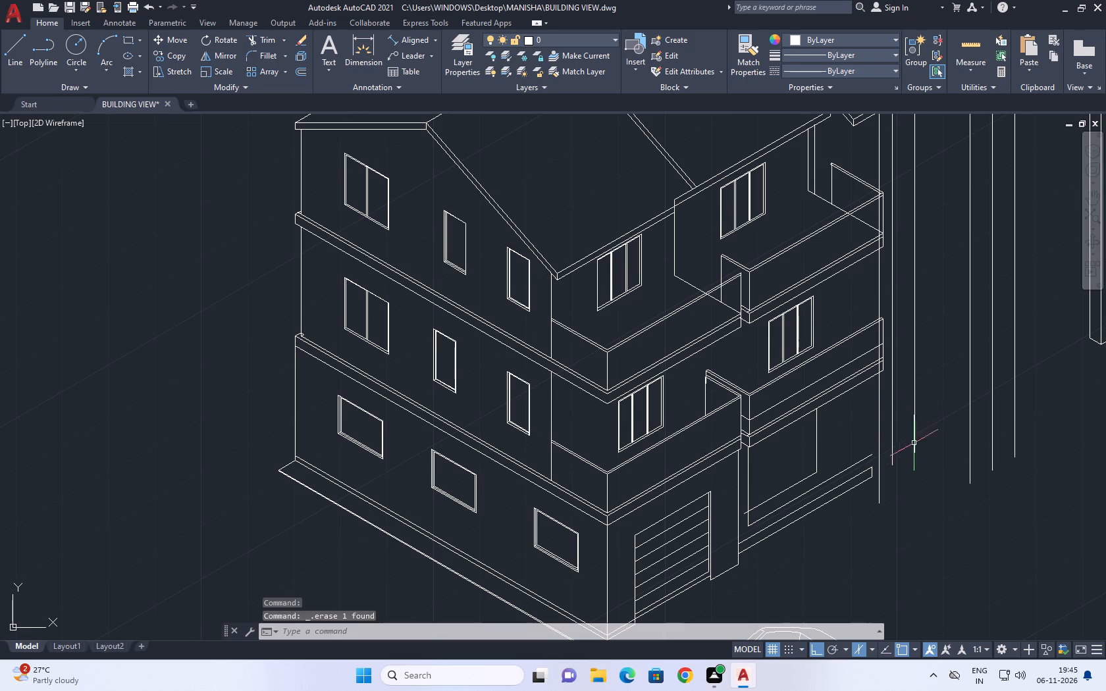
{"action": "middle_click_drag", "start_coordinate": [894, 472], "coordinate": [929, 422]}
{"action": "scroll", "coordinate": [939, 405], "scroll_direction": "up", "scroll_amount": 1}
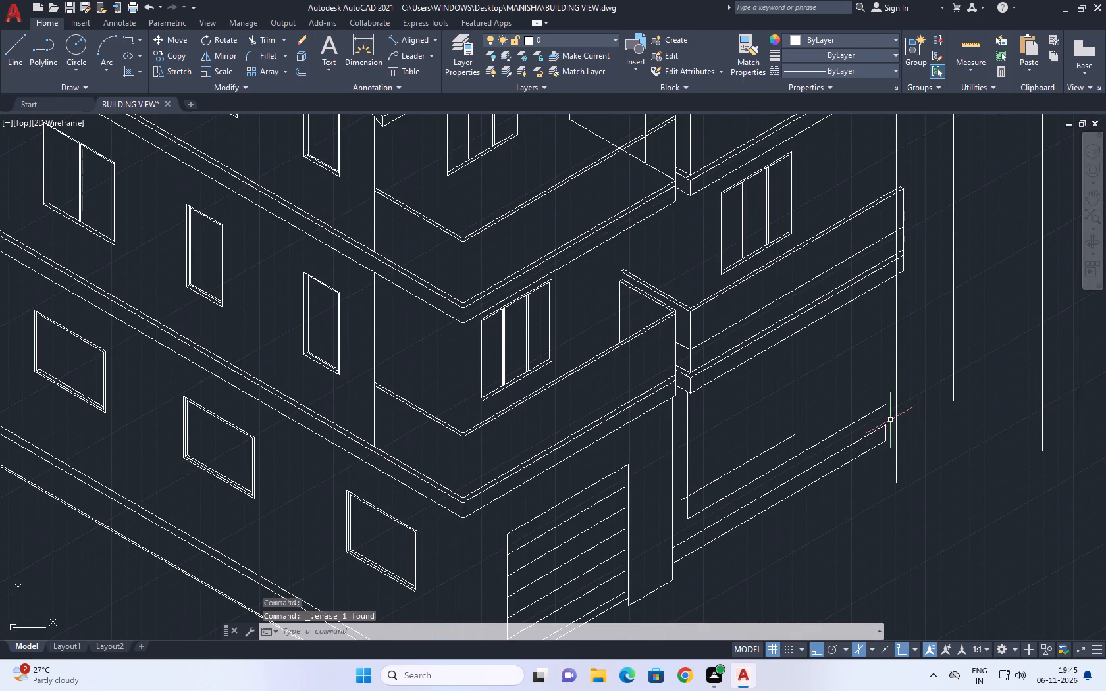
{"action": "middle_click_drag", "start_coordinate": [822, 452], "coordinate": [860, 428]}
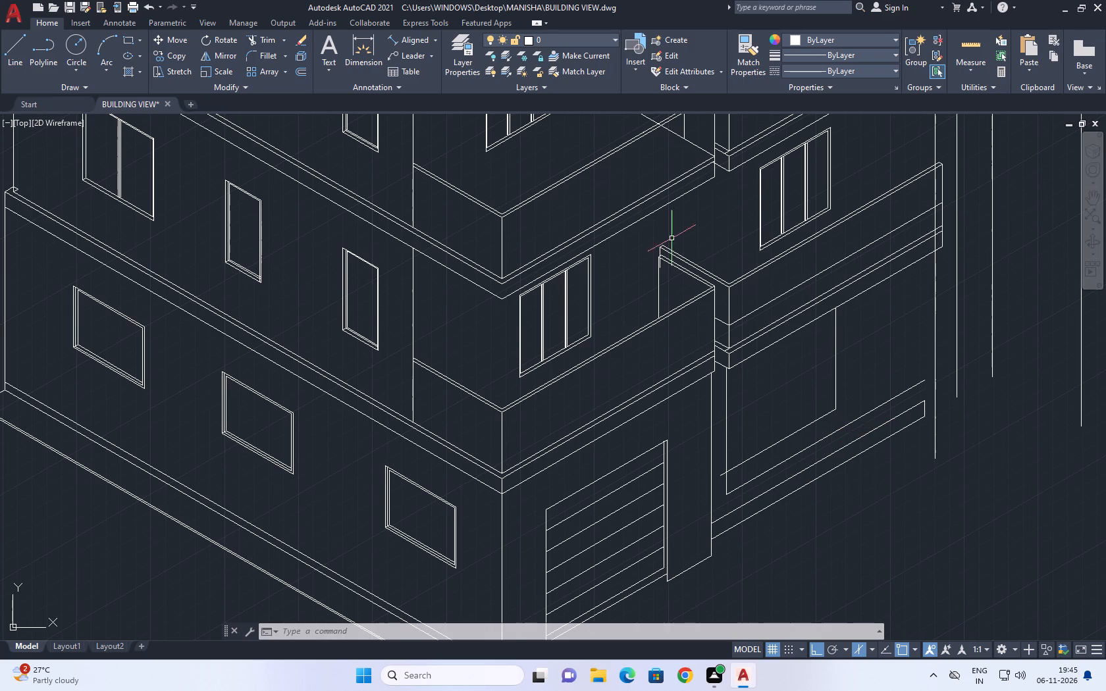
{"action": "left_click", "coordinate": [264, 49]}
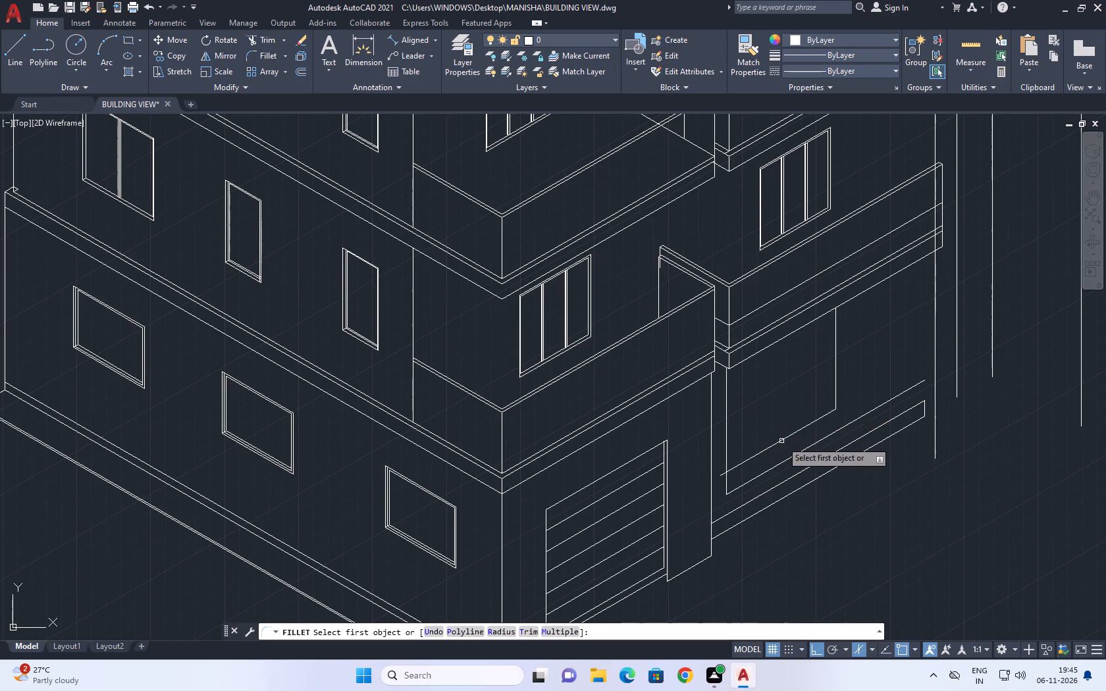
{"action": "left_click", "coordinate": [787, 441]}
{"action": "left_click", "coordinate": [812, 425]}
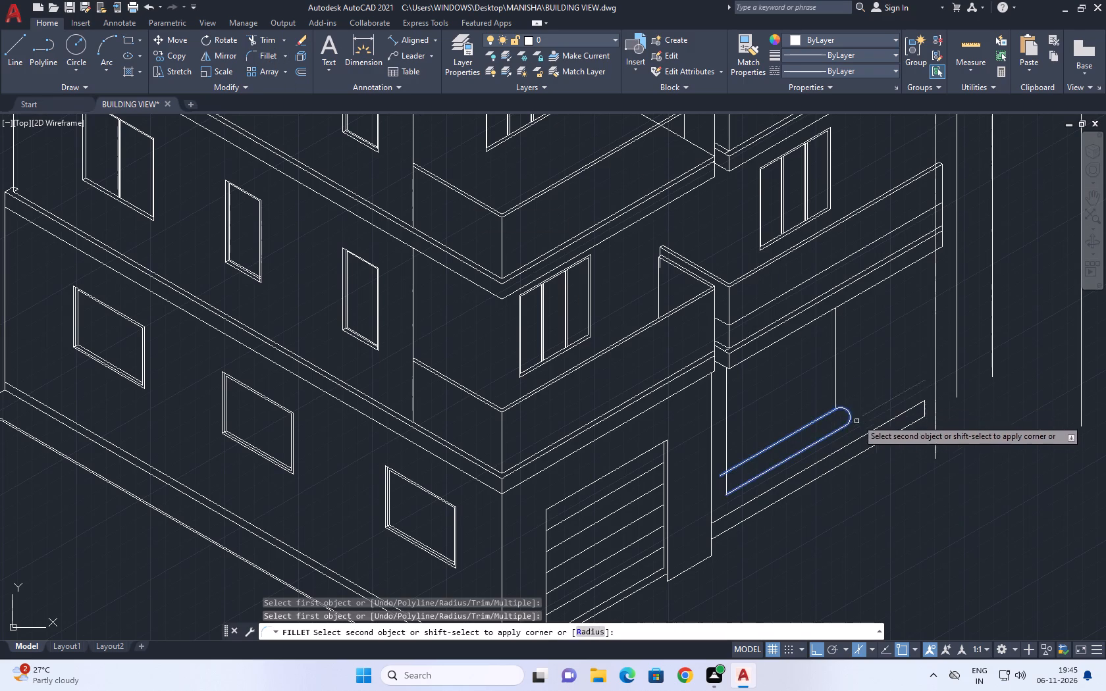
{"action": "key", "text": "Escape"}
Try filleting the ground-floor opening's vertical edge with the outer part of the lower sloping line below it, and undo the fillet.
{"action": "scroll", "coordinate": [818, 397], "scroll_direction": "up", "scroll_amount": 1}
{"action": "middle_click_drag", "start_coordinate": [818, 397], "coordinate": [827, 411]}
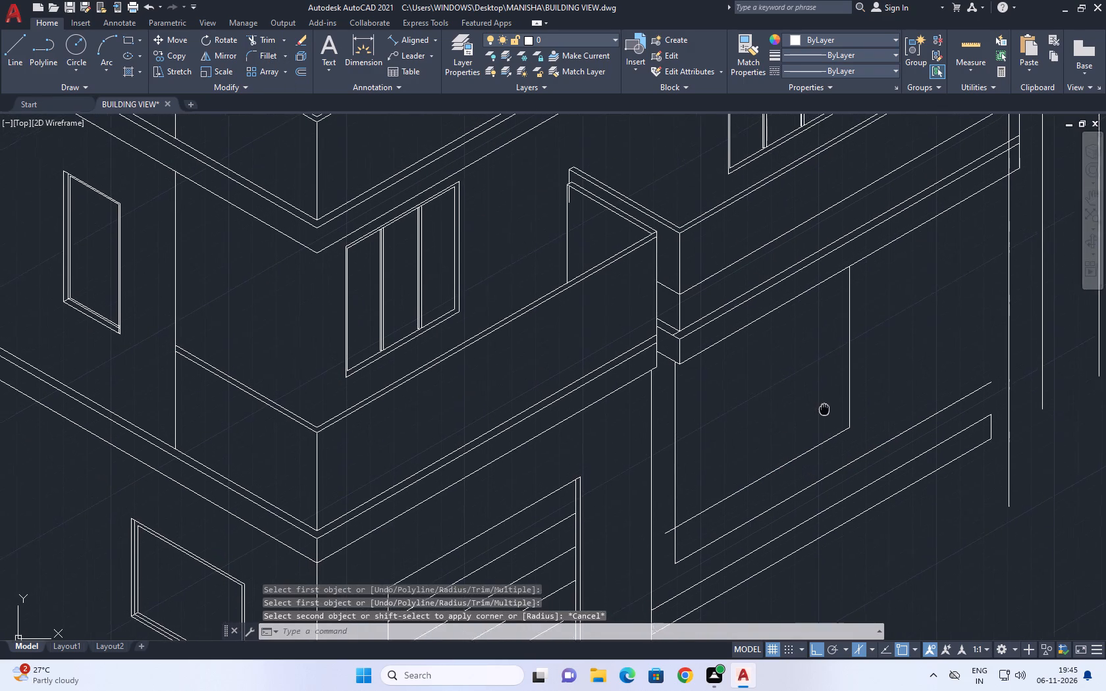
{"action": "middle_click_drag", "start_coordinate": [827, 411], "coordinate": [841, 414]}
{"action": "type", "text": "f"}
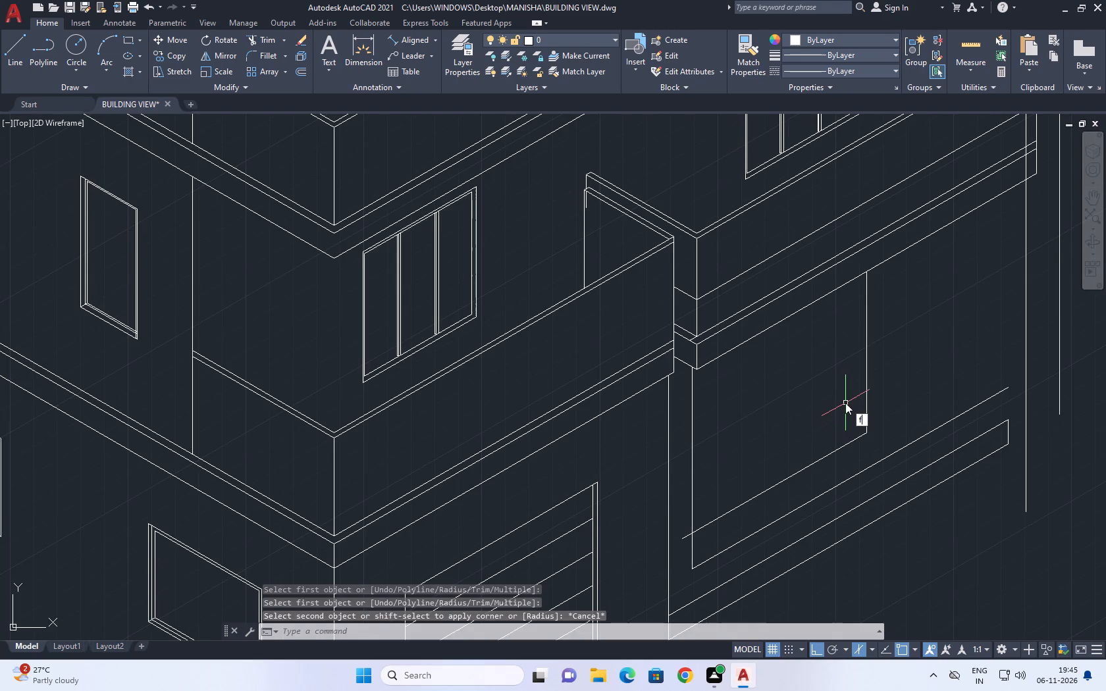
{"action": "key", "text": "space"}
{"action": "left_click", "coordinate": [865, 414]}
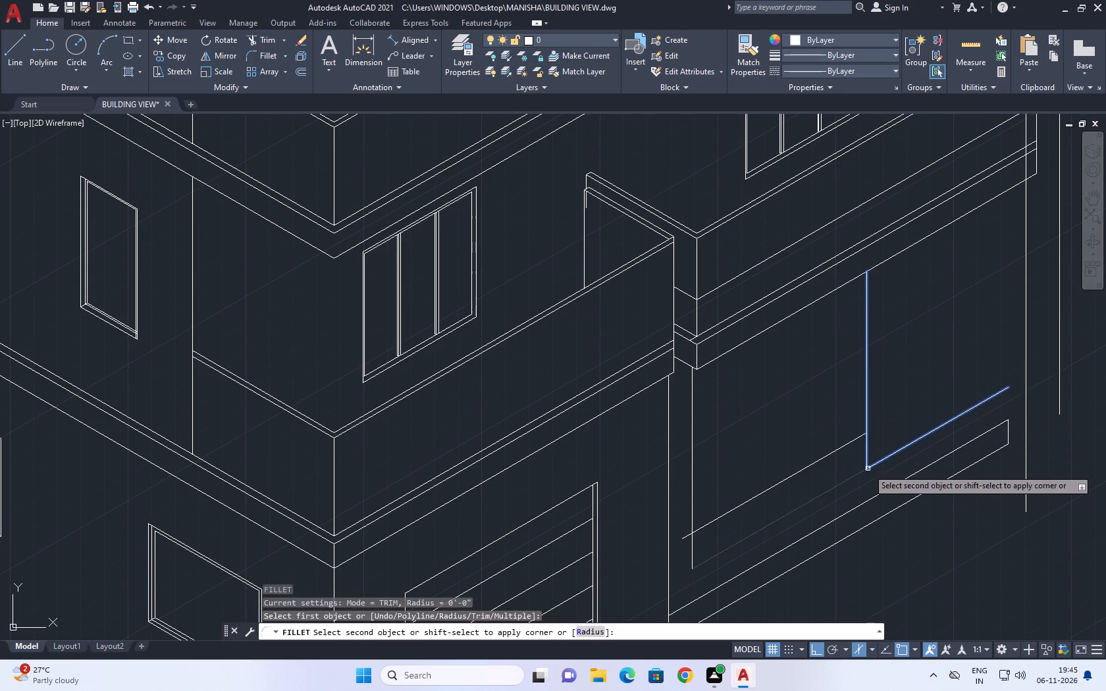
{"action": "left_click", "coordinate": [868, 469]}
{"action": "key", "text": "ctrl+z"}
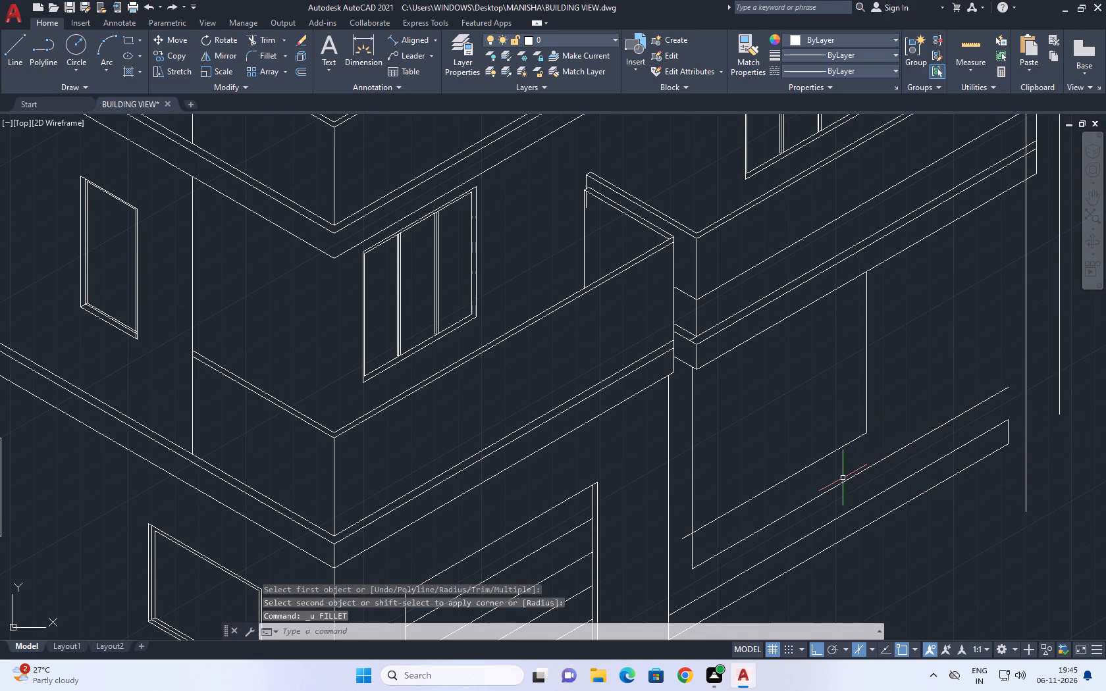
Fillet the ground-floor opening's lower sloping line with its far vertical edge at zero radius, keeping the line's part toward the garage.
{"action": "key", "text": "f"}
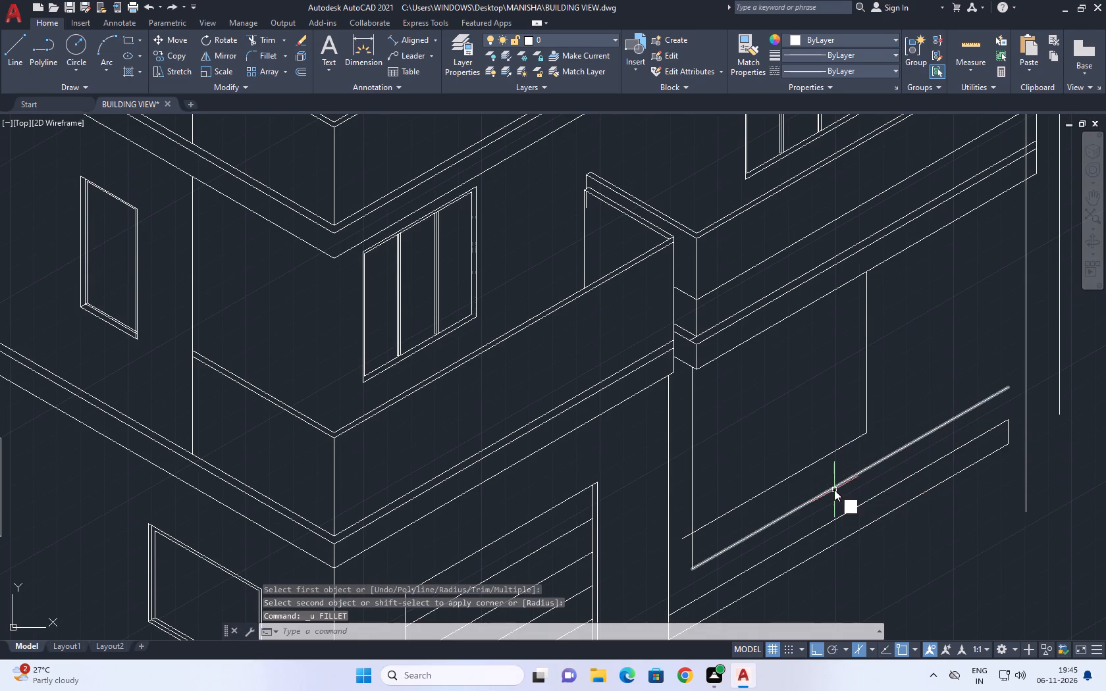
{"action": "key", "text": "space"}
{"action": "left_click", "coordinate": [847, 480]}
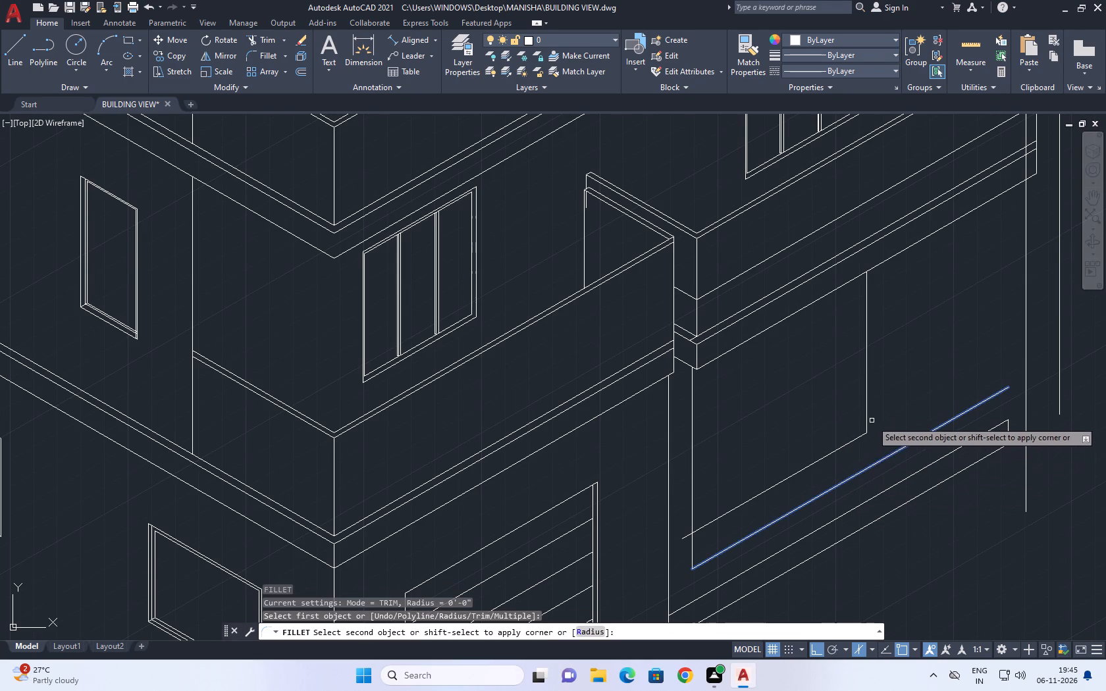
{"action": "left_click", "coordinate": [866, 420]}
Delete the surplus upper sloping line crossing the ground-floor wall opening just above its bottom edge.
{"action": "scroll", "coordinate": [880, 453], "scroll_direction": "down", "scroll_amount": 1}
{"action": "left_click", "coordinate": [842, 457]}
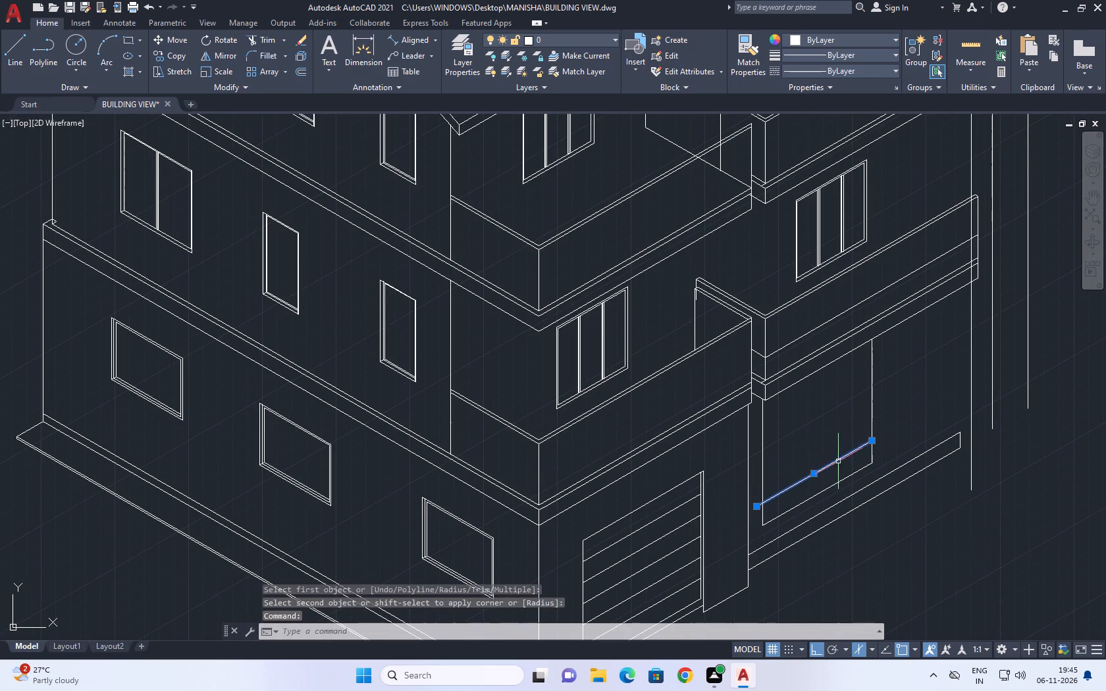
{"action": "key", "text": "Delete"}
Draw a vertical line about 28'-2" long from the building roof eave's lower end corner straight down to the ground-floor wall.
{"action": "middle_click_drag", "start_coordinate": [907, 473], "coordinate": [872, 390]}
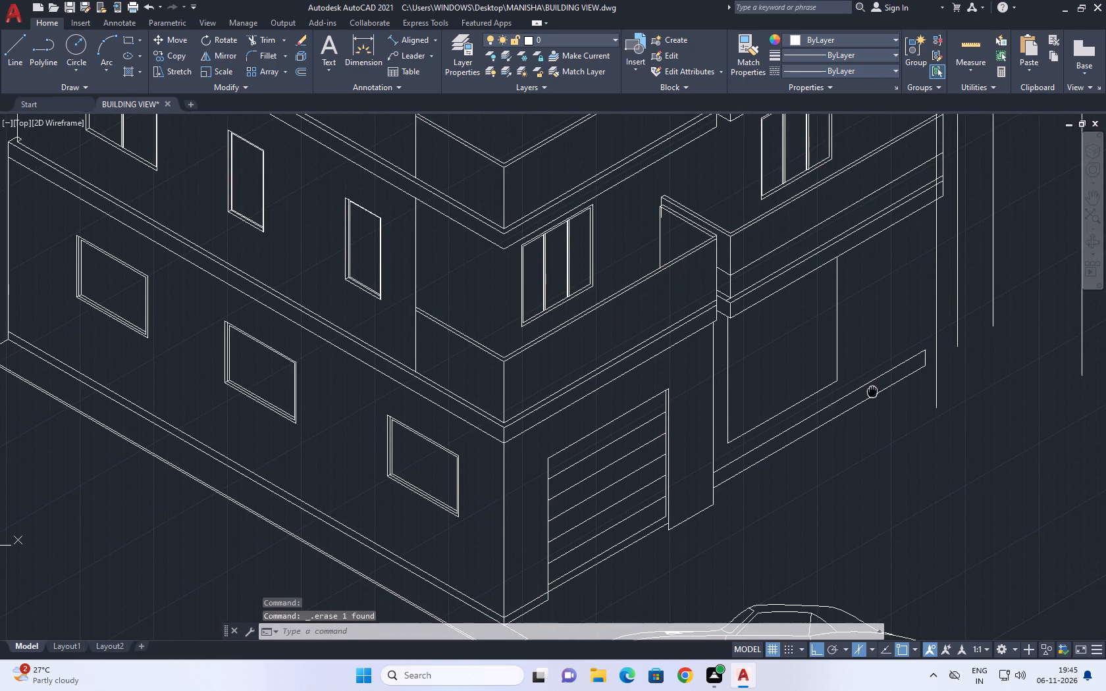
{"action": "middle_click_drag", "start_coordinate": [872, 390], "coordinate": [863, 389]}
{"action": "scroll", "coordinate": [862, 398], "scroll_direction": "down", "scroll_amount": 2}
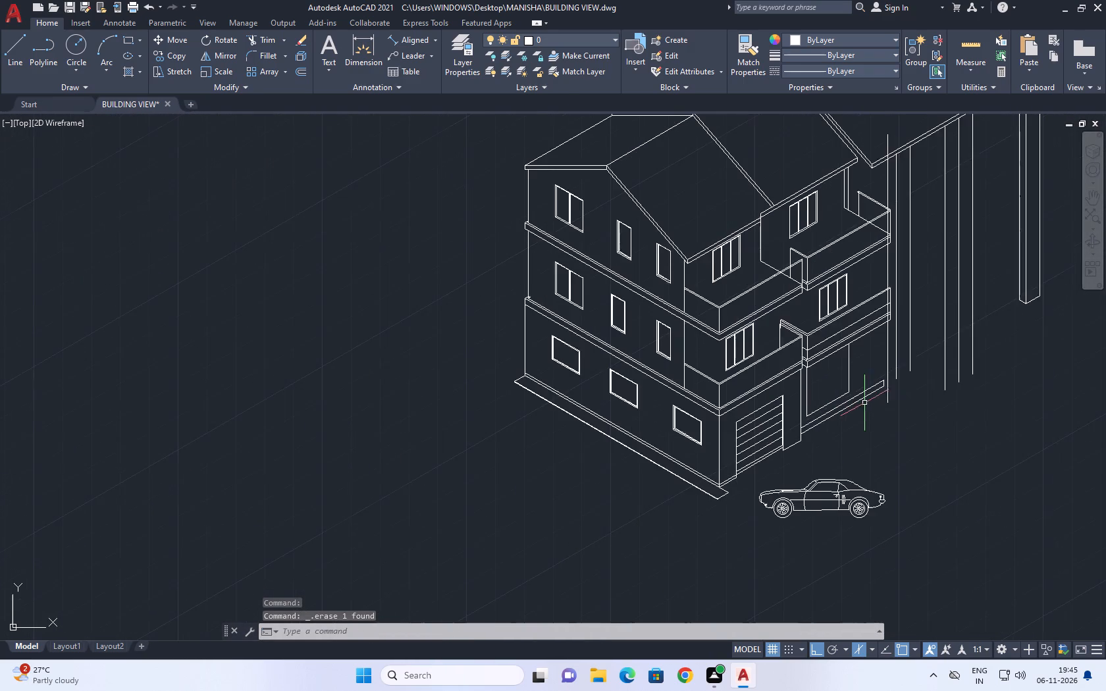
{"action": "middle_click_drag", "start_coordinate": [906, 290], "coordinate": [907, 341]}
{"action": "key", "text": "l"}
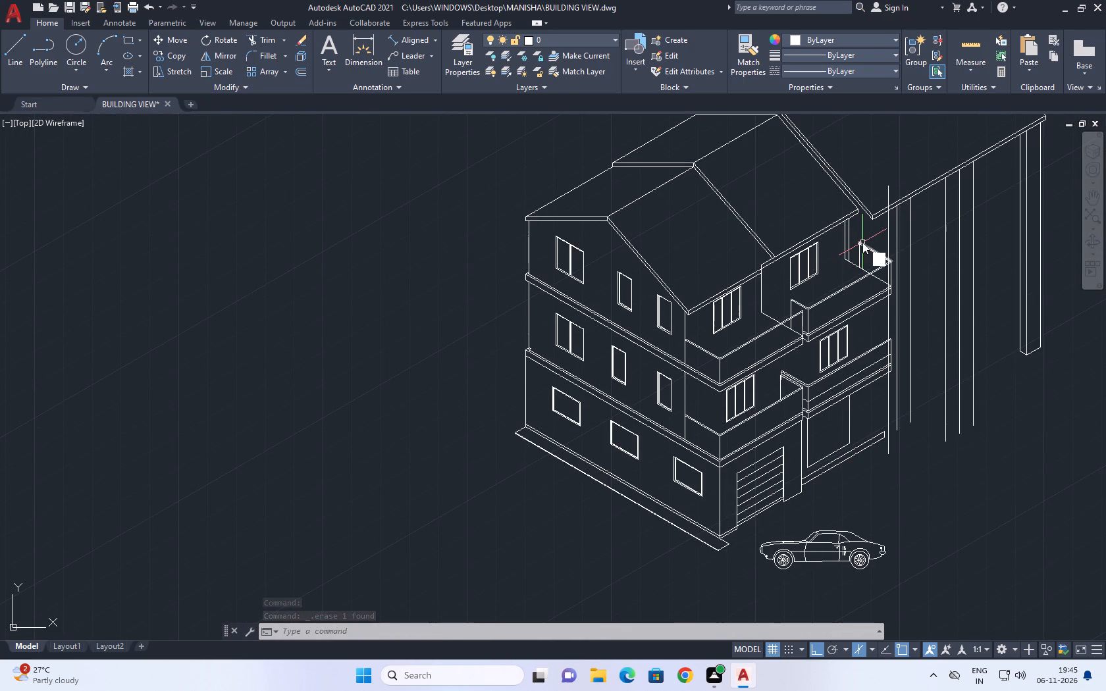
{"action": "key", "text": "space"}
{"action": "scroll", "coordinate": [859, 225], "scroll_direction": "up", "scroll_amount": 3}
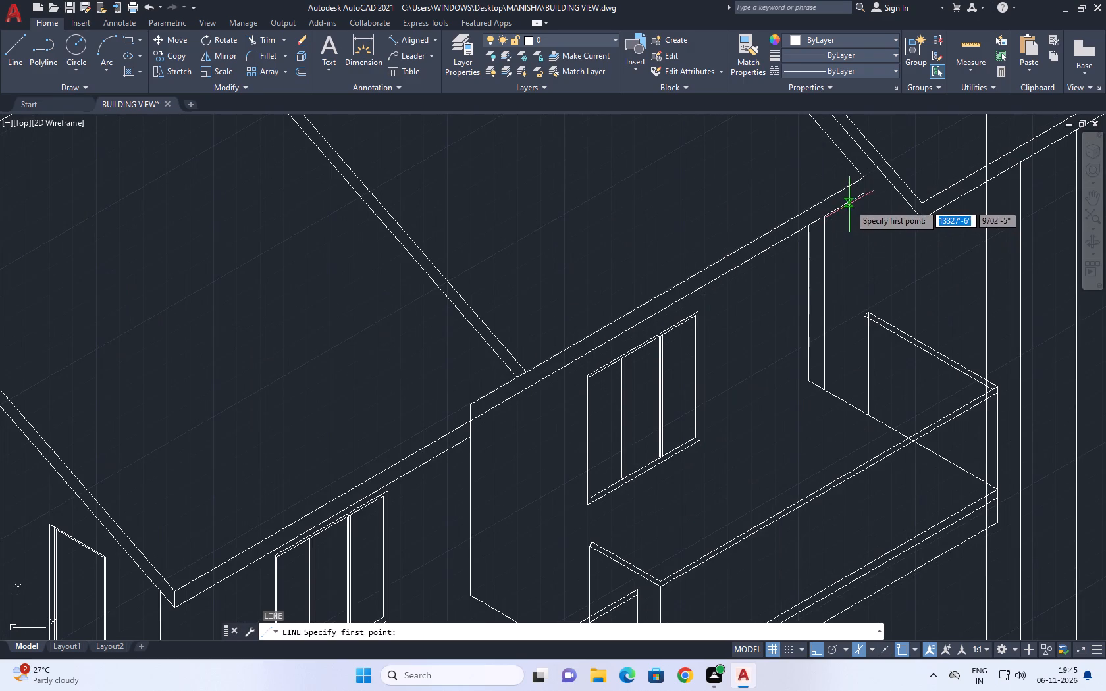
{"action": "middle_click_drag", "start_coordinate": [853, 205], "coordinate": [866, 239]}
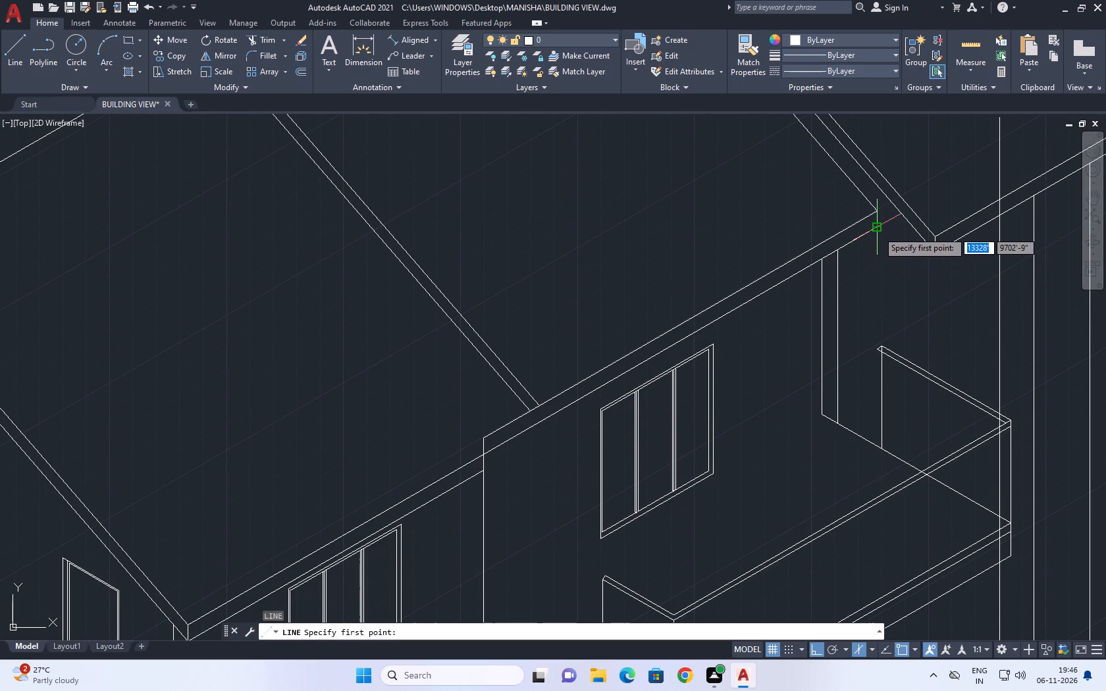
{"action": "left_click", "coordinate": [878, 231]}
{"action": "scroll", "coordinate": [878, 259], "scroll_direction": "down", "scroll_amount": 1}
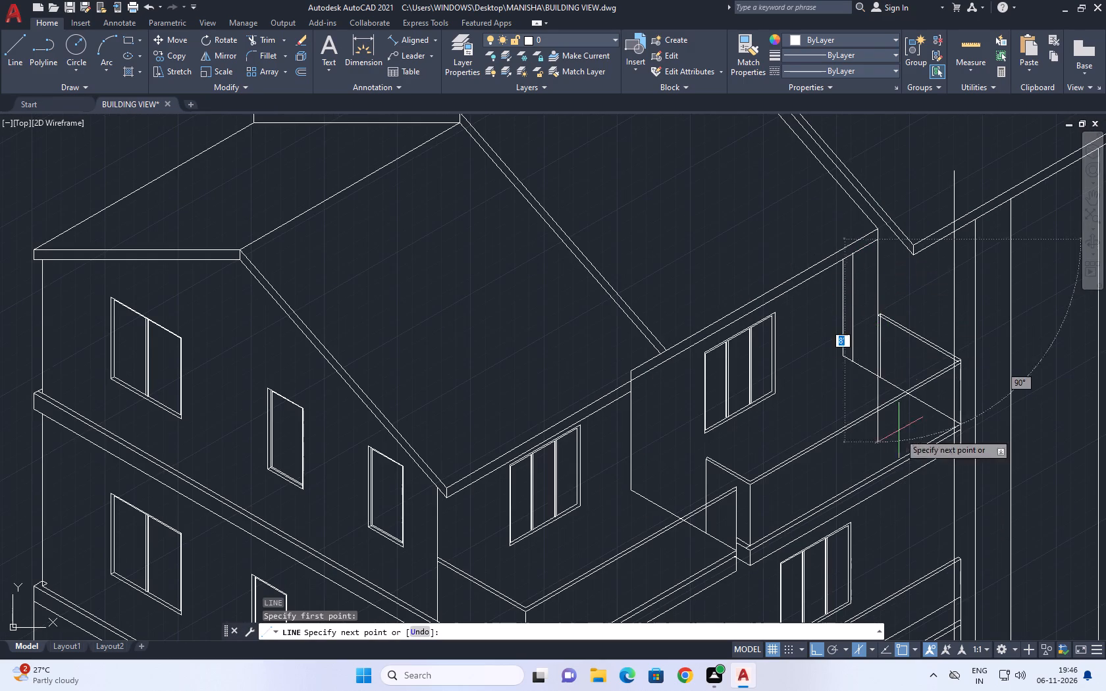
{"action": "middle_click_drag", "start_coordinate": [901, 514], "coordinate": [885, 330]}
{"action": "scroll", "coordinate": [876, 242], "scroll_direction": "down", "scroll_amount": 2}
{"action": "scroll", "coordinate": [881, 379], "scroll_direction": "up", "scroll_amount": 2}
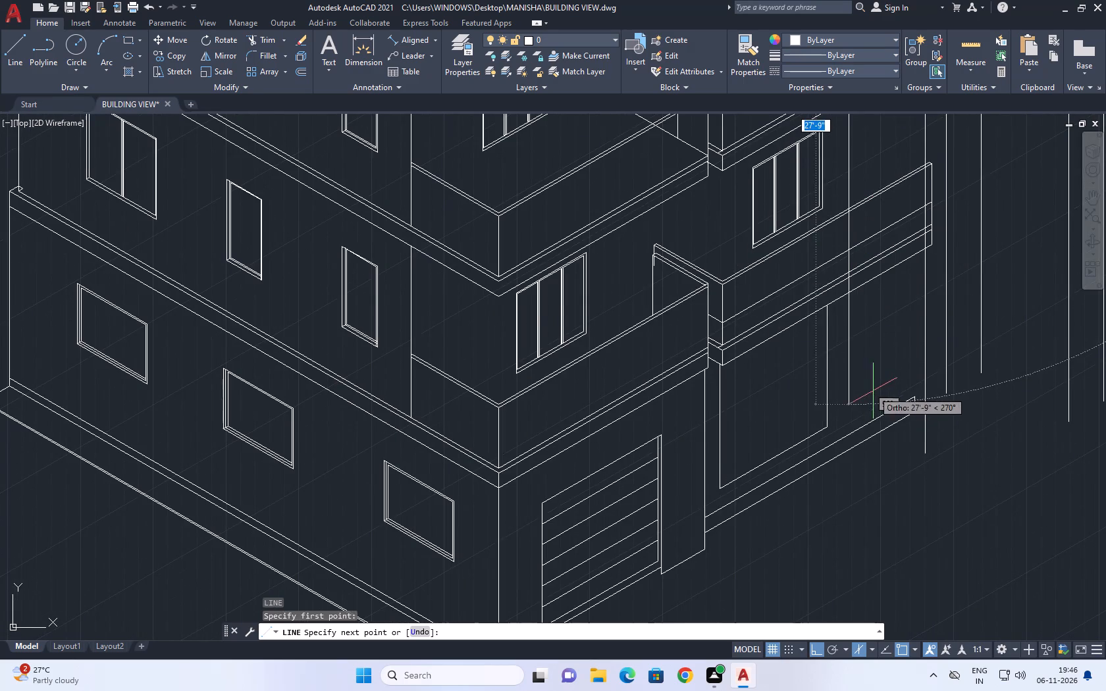
{"action": "scroll", "coordinate": [844, 424], "scroll_direction": "up", "scroll_amount": 2}
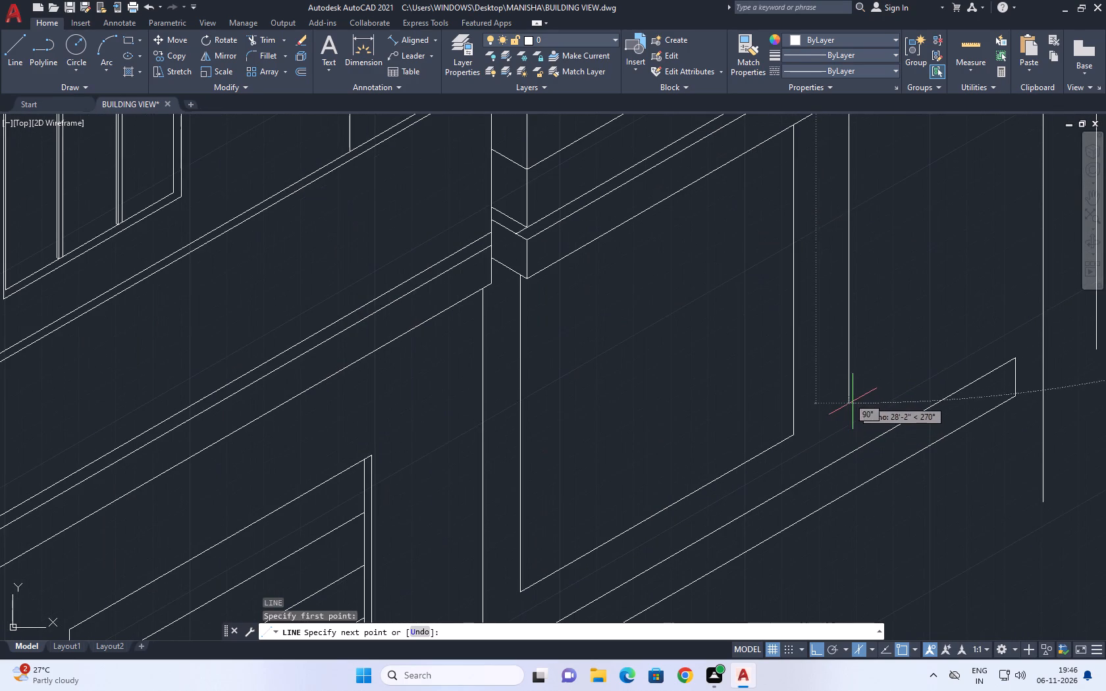
{"action": "left_click", "coordinate": [853, 402]}
{"action": "scroll", "coordinate": [865, 374], "scroll_direction": "down", "scroll_amount": 3}
{"action": "key", "text": "space"}
Delete the two short vertical lines beneath the roof eave beside the upper balcony.
{"action": "middle_click_drag", "start_coordinate": [872, 213], "coordinate": [878, 357]}
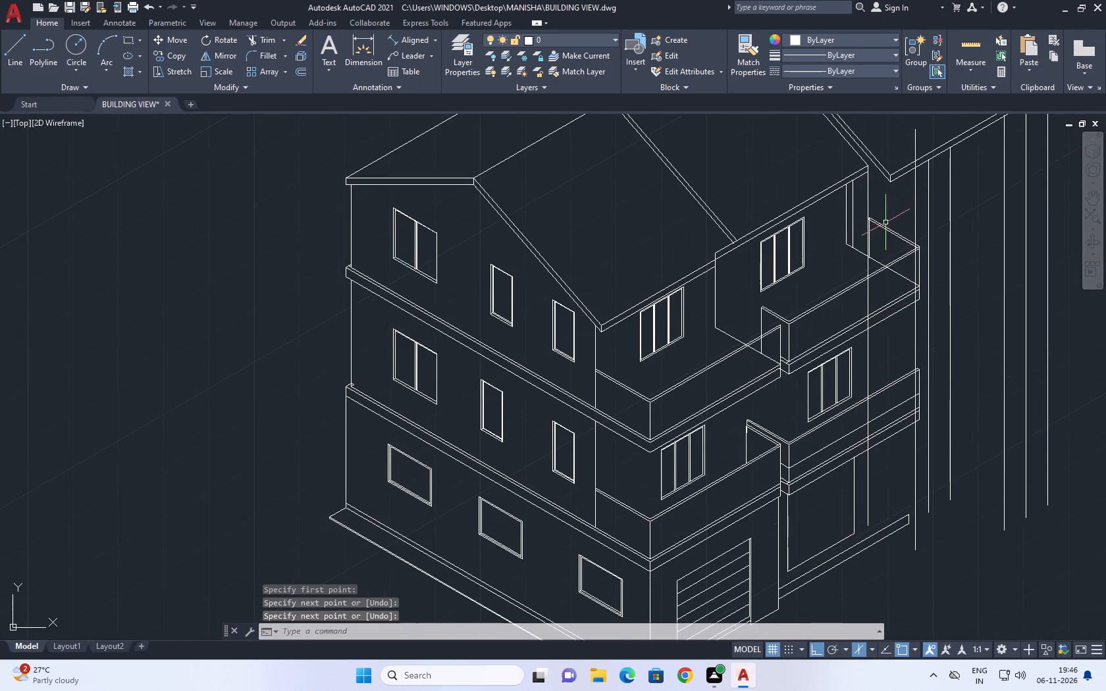
{"action": "middle_click_drag", "start_coordinate": [885, 216], "coordinate": [885, 257]}
{"action": "scroll", "coordinate": [855, 267], "scroll_direction": "up", "scroll_amount": 2}
{"action": "left_click", "coordinate": [858, 218]}
{"action": "left_click", "coordinate": [815, 273]}
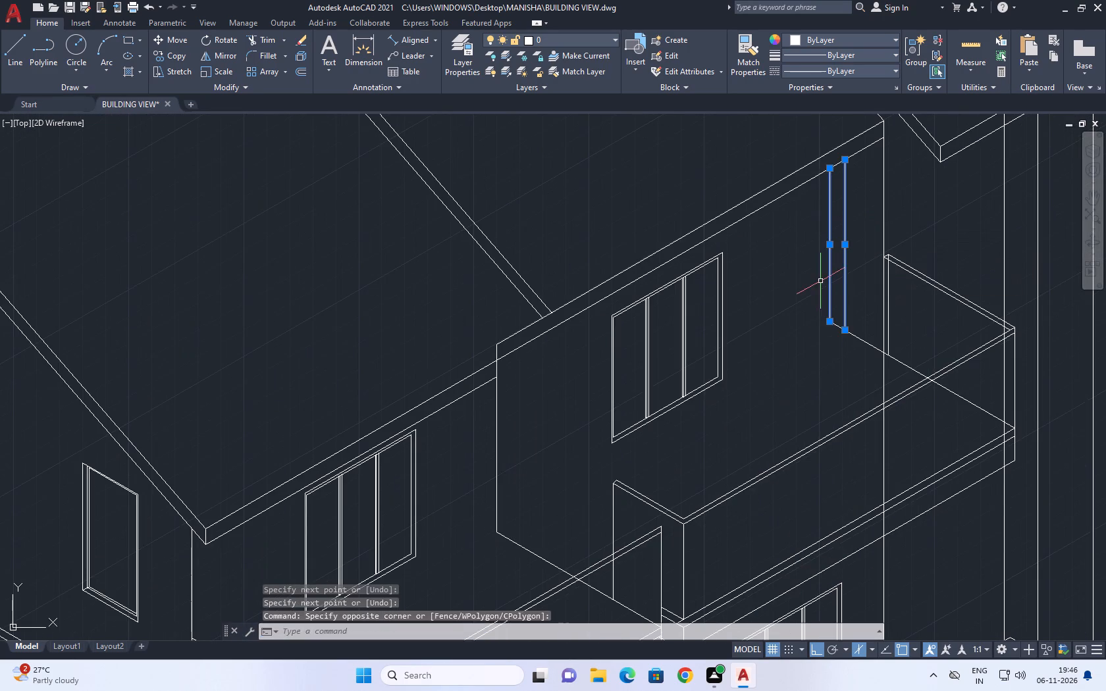
{"action": "key", "text": "Delete"}
Stretch the inner end of the upper balcony's sloping floor line back to the base of the end railing's inner vertical.
{"action": "left_click", "coordinate": [853, 314]}
{"action": "left_click", "coordinate": [837, 350]}
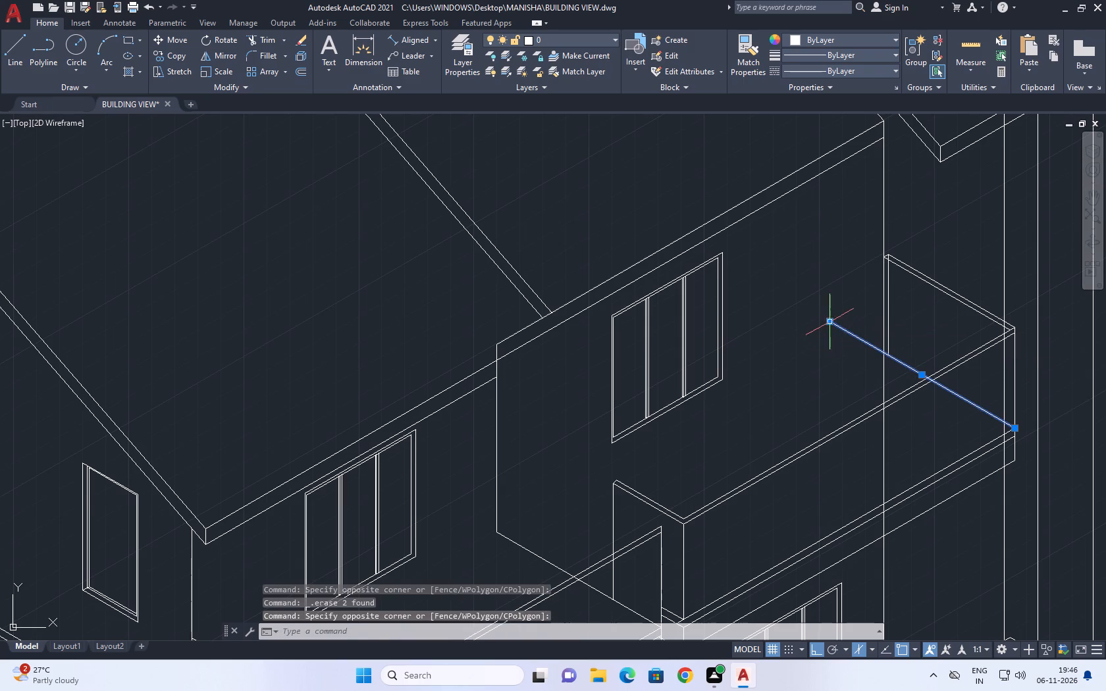
{"action": "left_click", "coordinate": [830, 322]}
{"action": "left_click", "coordinate": [888, 351]}
{"action": "scroll", "coordinate": [891, 363], "scroll_direction": "up", "scroll_amount": 2}
{"action": "key", "text": "Escape"}
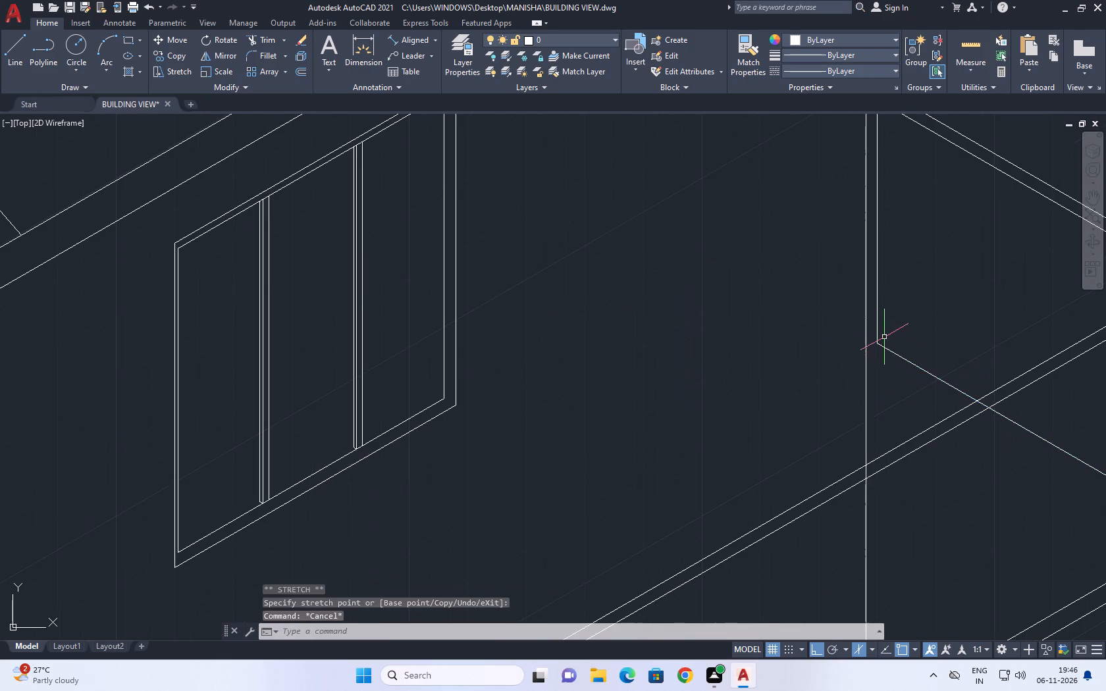
Extend the upper balcony's sloping floor line to meet the new vertical wall edge.
{"action": "key", "text": "e"}
{"action": "key", "text": "x"}
{"action": "key", "text": "space"}
{"action": "left_click", "coordinate": [926, 331]}
{"action": "left_click", "coordinate": [886, 377]}
{"action": "scroll", "coordinate": [886, 341], "scroll_direction": "down", "scroll_amount": 3}
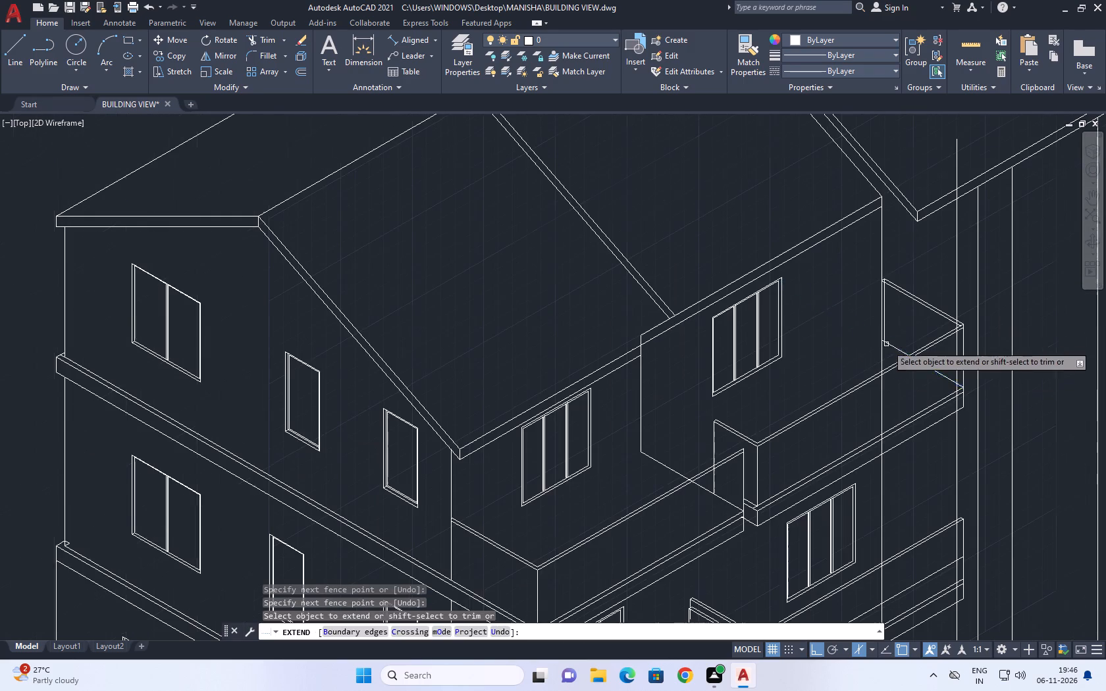
{"action": "key", "text": "Escape"}
Trim the new vertical wall edge where it crosses the upper balcony's front face and floor band.
{"action": "scroll", "coordinate": [887, 236], "scroll_direction": "down", "scroll_amount": 1}
{"action": "middle_click_drag", "start_coordinate": [905, 373], "coordinate": [878, 372]}
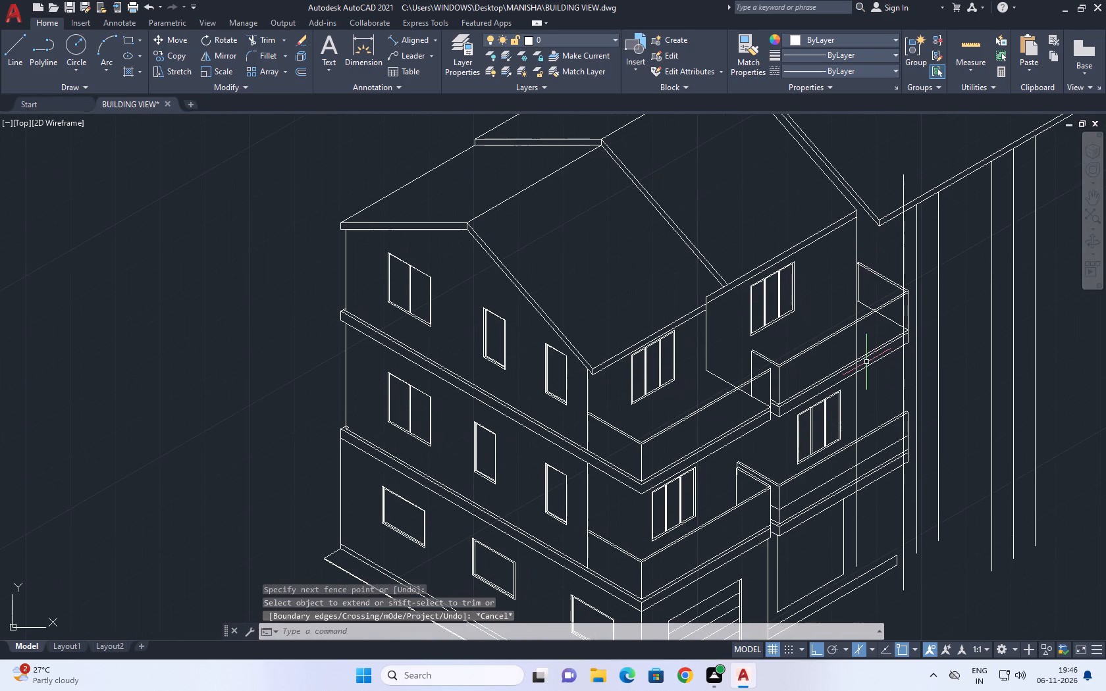
{"action": "key", "text": "t"}
{"action": "key", "text": "r"}
{"action": "key", "text": "space"}
{"action": "scroll", "coordinate": [867, 350], "scroll_direction": "up", "scroll_amount": 2}
{"action": "left_click_drag", "start_coordinate": [864, 318], "coordinate": [855, 324]}
{"action": "left_click", "coordinate": [810, 342]}
{"action": "scroll", "coordinate": [835, 378], "scroll_direction": "up", "scroll_amount": 2}
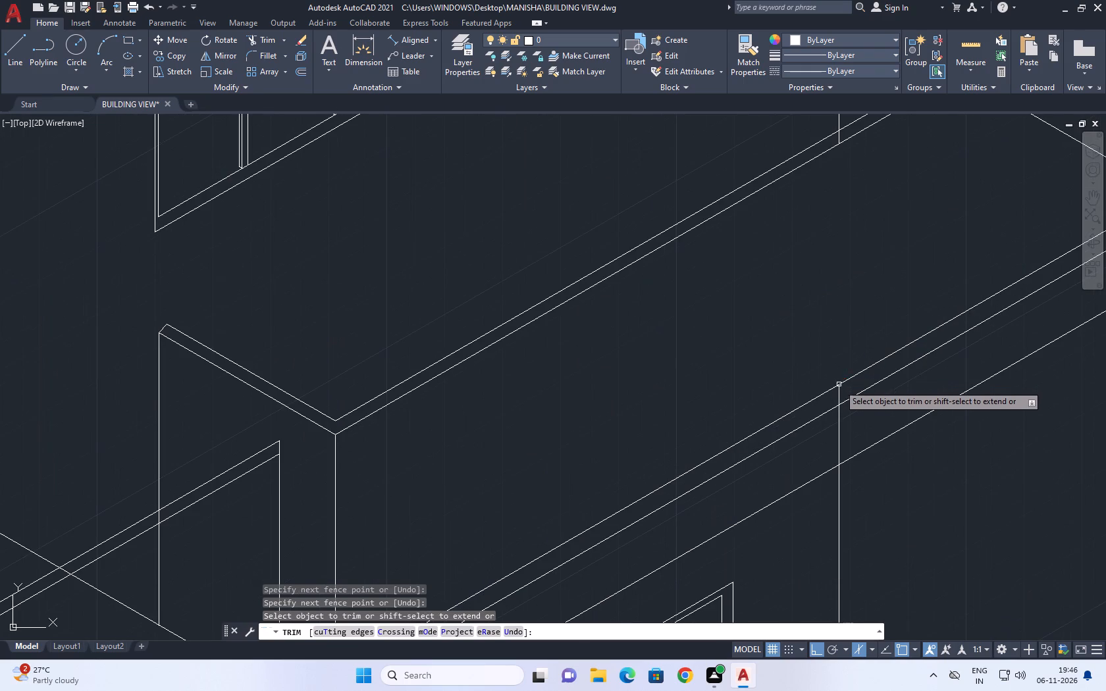
{"action": "left_click", "coordinate": [839, 391]}
{"action": "left_click_drag", "start_coordinate": [865, 416], "coordinate": [856, 423]}
{"action": "left_click", "coordinate": [828, 445]}
Trim the vertical wall edge between the upper balcony's underside and the lower balcony's top rail.
{"action": "scroll", "coordinate": [836, 398], "scroll_direction": "down", "scroll_amount": 3}
{"action": "middle_click_drag", "start_coordinate": [866, 425], "coordinate": [838, 322]}
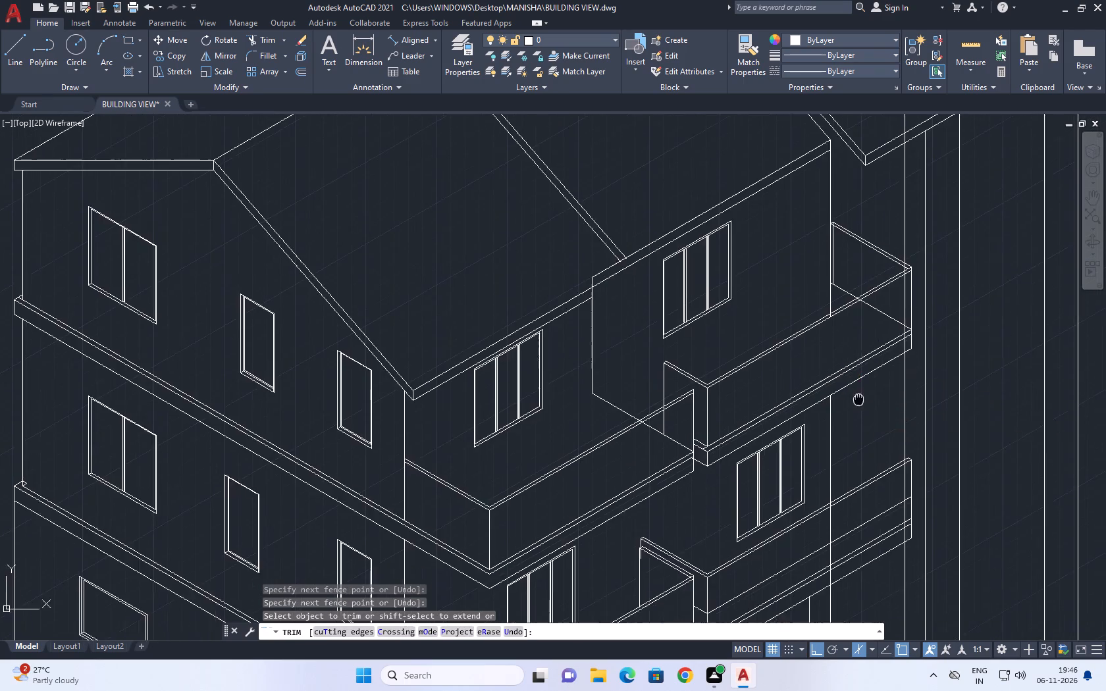
{"action": "middle_click_drag", "start_coordinate": [838, 322], "coordinate": [813, 236]}
{"action": "left_click", "coordinate": [774, 299]}
{"action": "left_click", "coordinate": [804, 279]}
Trim the vertical wall edge across the lower balcony's rail, front face and floor bands, keeping the part below the balcony.
{"action": "scroll", "coordinate": [776, 376], "scroll_direction": "up", "scroll_amount": 2}
{"action": "left_click", "coordinate": [779, 336]}
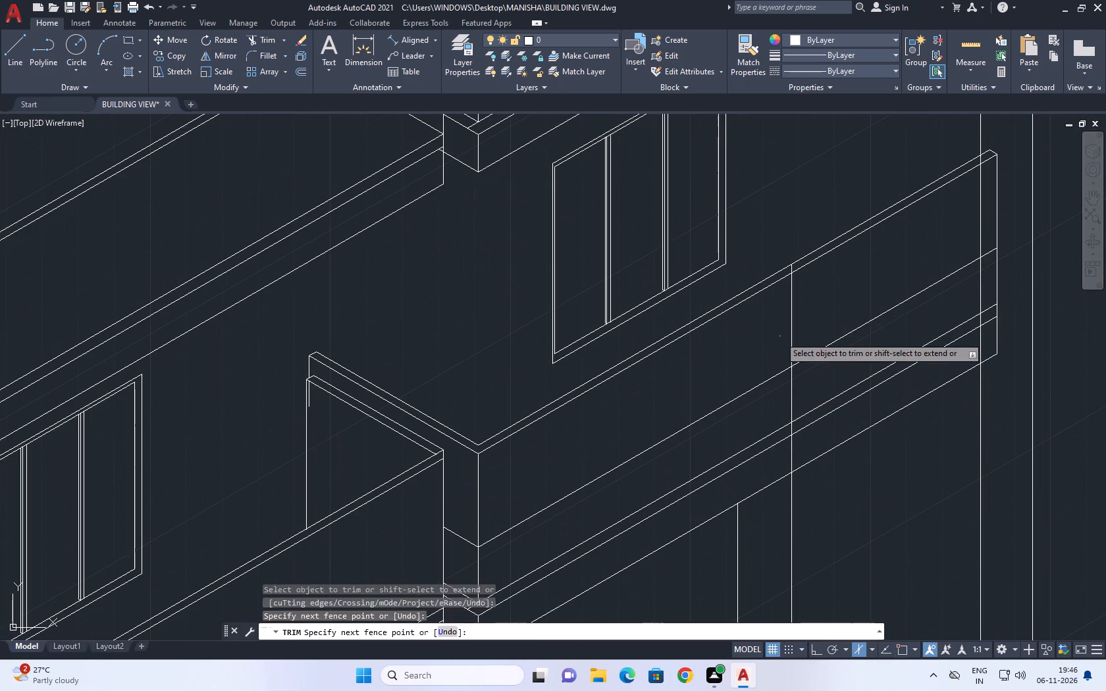
{"action": "left_click", "coordinate": [819, 303]}
{"action": "left_click_drag", "start_coordinate": [758, 422], "coordinate": [778, 417]}
{"action": "left_click", "coordinate": [820, 387]}
{"action": "left_click_drag", "start_coordinate": [750, 397], "coordinate": [750, 403]}
{"action": "scroll", "coordinate": [785, 437], "scroll_direction": "up", "scroll_amount": 2}
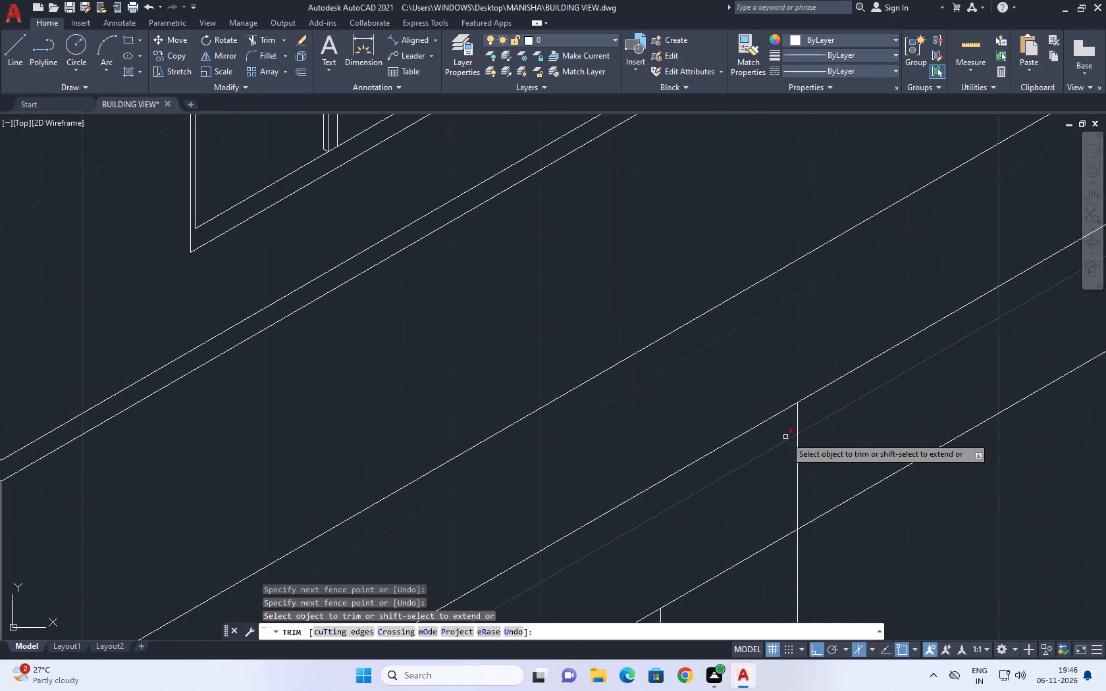
{"action": "left_click", "coordinate": [795, 424]}
{"action": "left_click", "coordinate": [807, 413]}
{"action": "middle_click_drag", "start_coordinate": [817, 403], "coordinate": [787, 301]}
{"action": "left_click", "coordinate": [767, 357]}
{"action": "scroll", "coordinate": [781, 347], "scroll_direction": "down", "scroll_amount": 2}
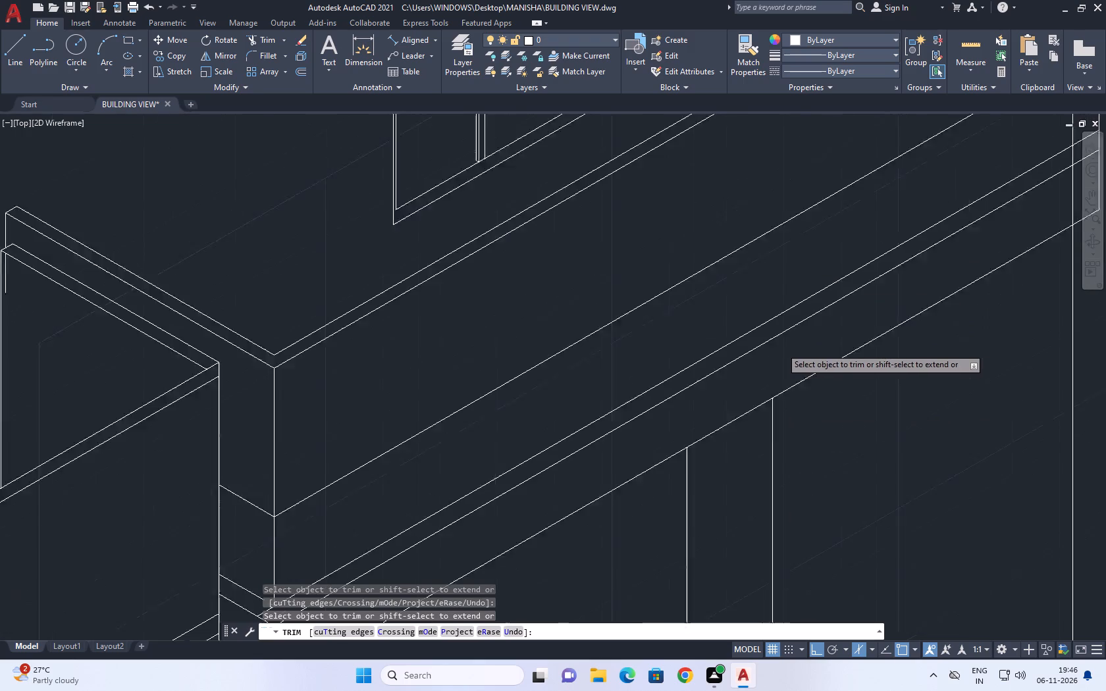
{"action": "scroll", "coordinate": [781, 347], "scroll_direction": "down", "scroll_amount": 1}
{"action": "scroll", "coordinate": [768, 249], "scroll_direction": "up", "scroll_amount": 4}
{"action": "left_click", "coordinate": [824, 214]}
{"action": "left_click_drag", "start_coordinate": [787, 242], "coordinate": [781, 253]}
Examine the trimmed vertical wall edge around both balconies and beside the ground-floor opening.
{"action": "scroll", "coordinate": [777, 253], "scroll_direction": "down", "scroll_amount": 2}
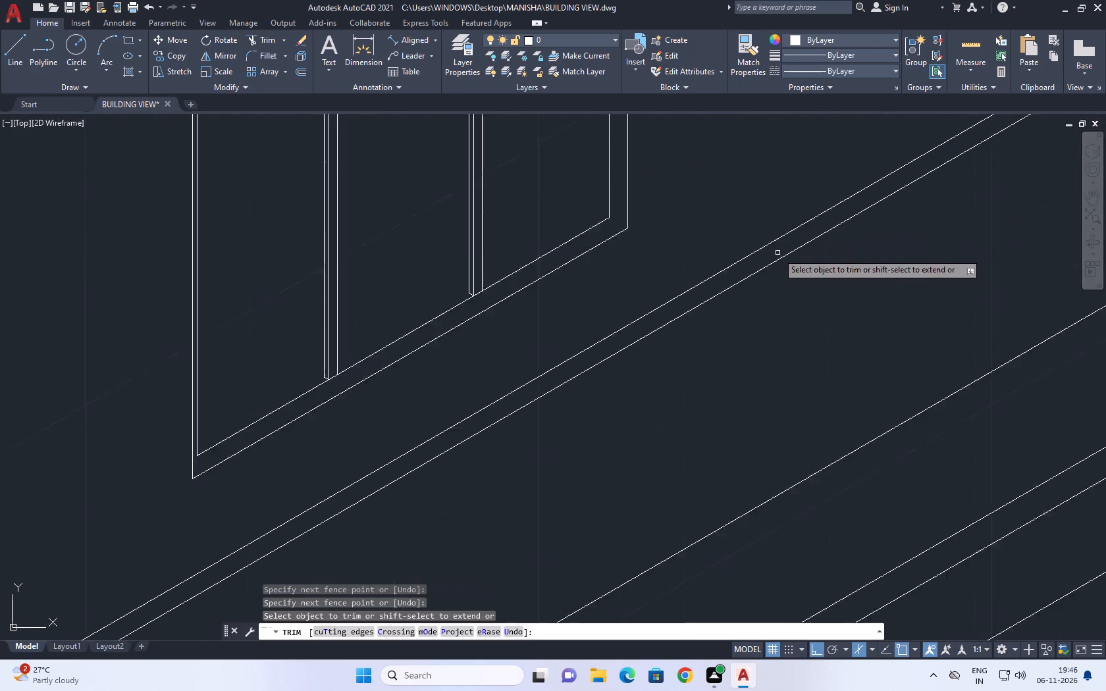
{"action": "scroll", "coordinate": [777, 253], "scroll_direction": "down", "scroll_amount": 5}
{"action": "middle_click_drag", "start_coordinate": [781, 217], "coordinate": [786, 305]}
{"action": "scroll", "coordinate": [796, 253], "scroll_direction": "up", "scroll_amount": 2}
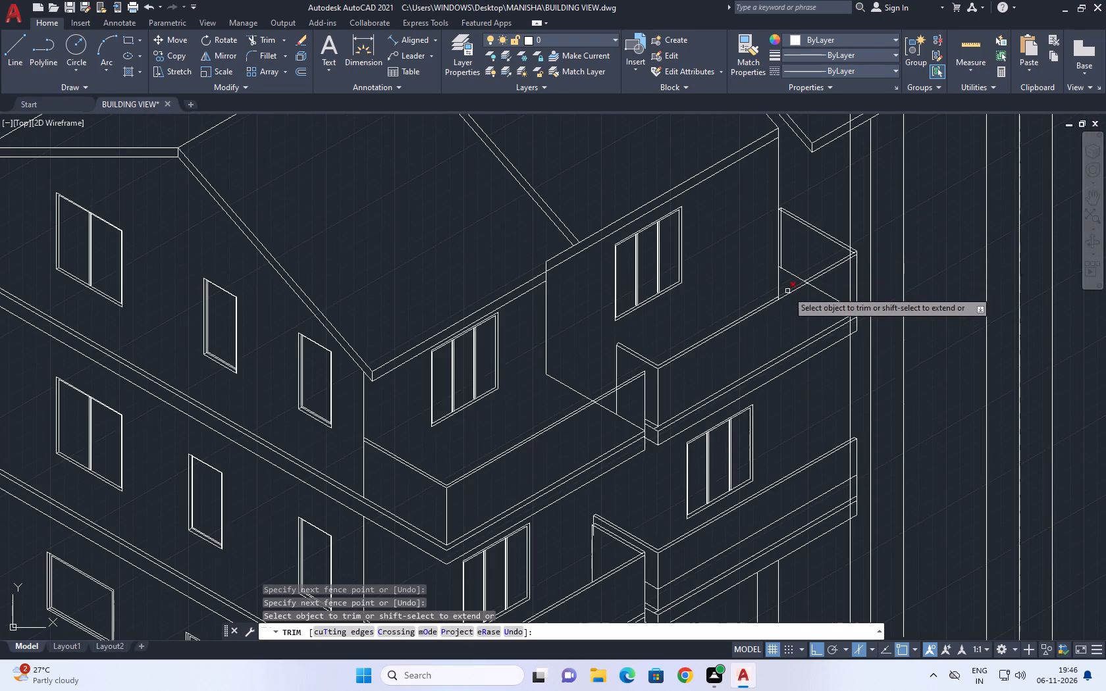
{"action": "scroll", "coordinate": [789, 301], "scroll_direction": "down", "scroll_amount": 2}
{"action": "scroll", "coordinate": [795, 296], "scroll_direction": "up", "scroll_amount": 1}
{"action": "middle_click_drag", "start_coordinate": [793, 322], "coordinate": [766, 183]}
{"action": "scroll", "coordinate": [753, 350], "scroll_direction": "up", "scroll_amount": 1}
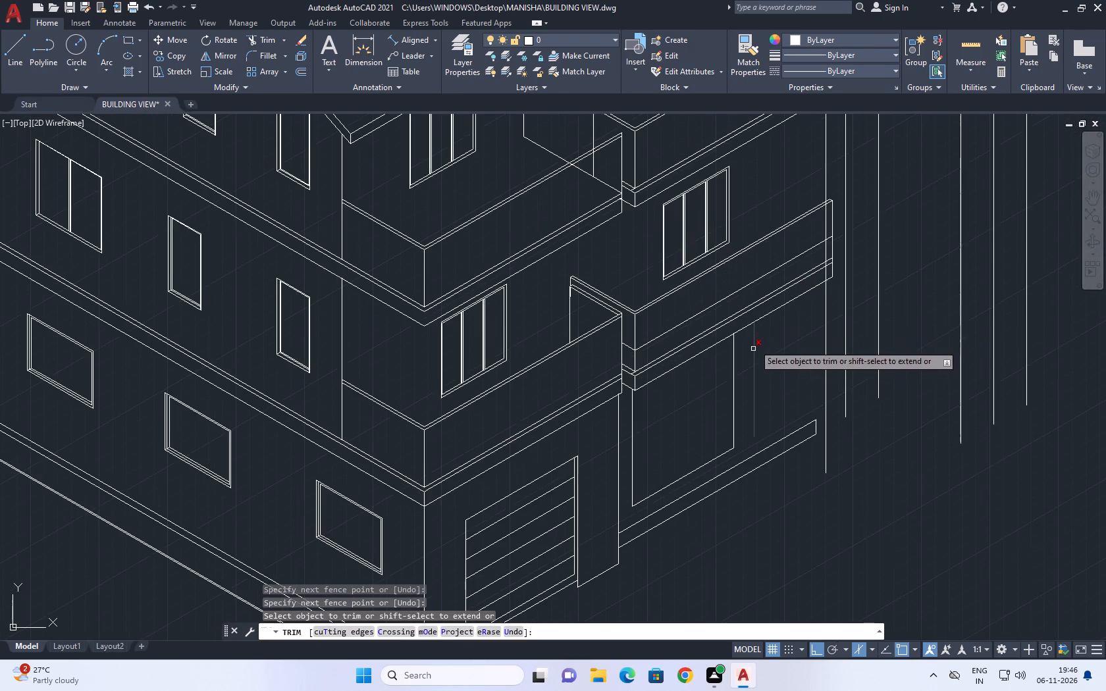
{"action": "middle_click_drag", "start_coordinate": [762, 324], "coordinate": [789, 349]}
{"action": "key", "text": "Escape"}
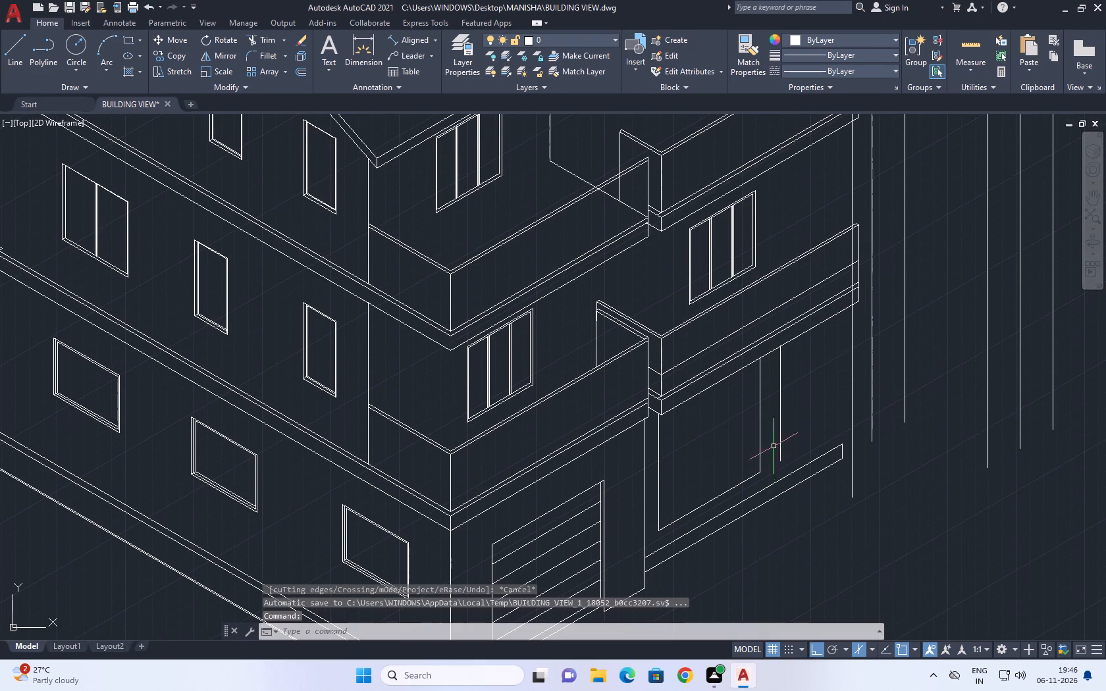
{"action": "middle_click_drag", "start_coordinate": [834, 459], "coordinate": [824, 457]}
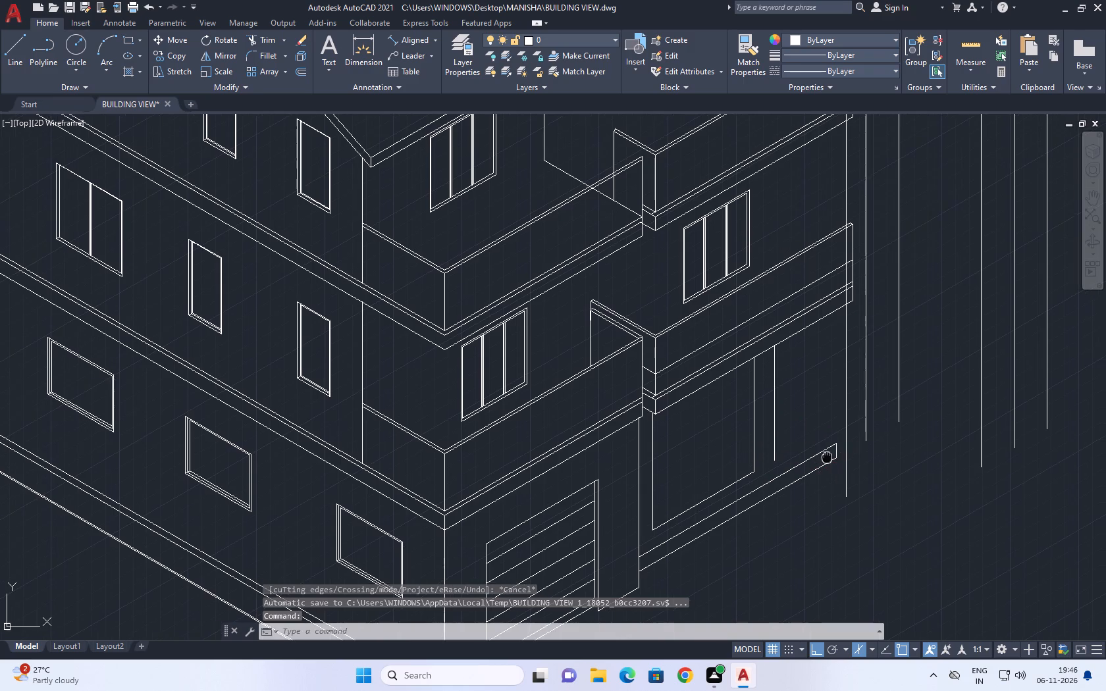
{"action": "middle_click_drag", "start_coordinate": [824, 457], "coordinate": [785, 449]}
{"action": "scroll", "coordinate": [785, 444], "scroll_direction": "down", "scroll_amount": 1}
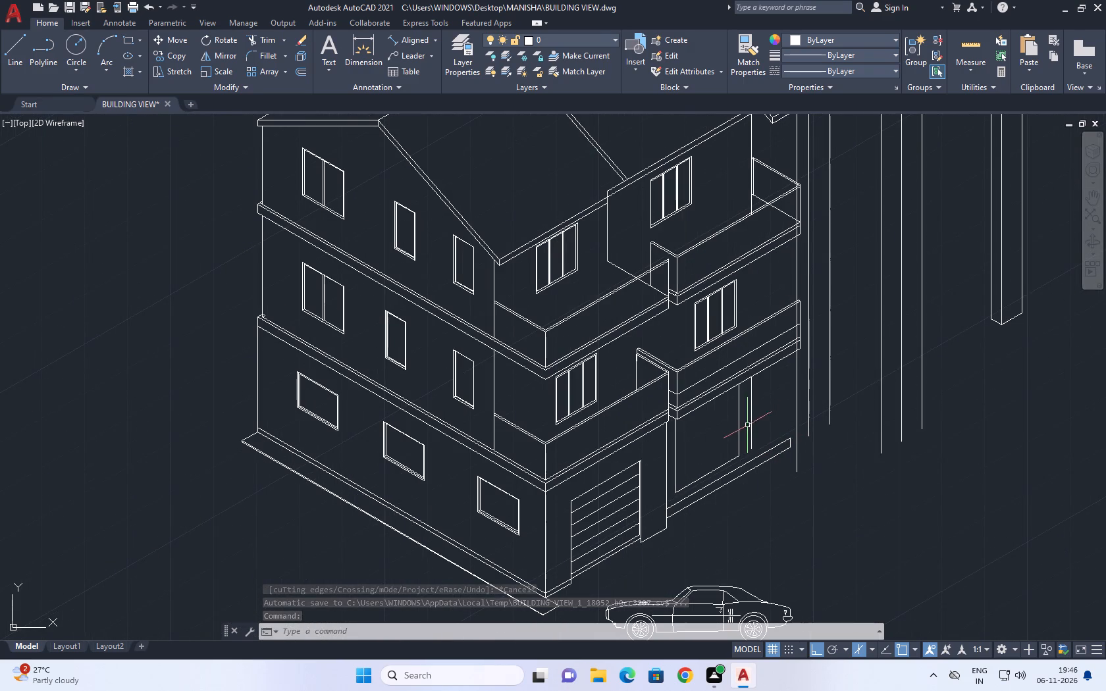
Extend the vertical wall edge beside the ground-floor opening down to the lower line of the base band.
{"action": "middle_click_drag", "start_coordinate": [744, 421], "coordinate": [806, 405]}
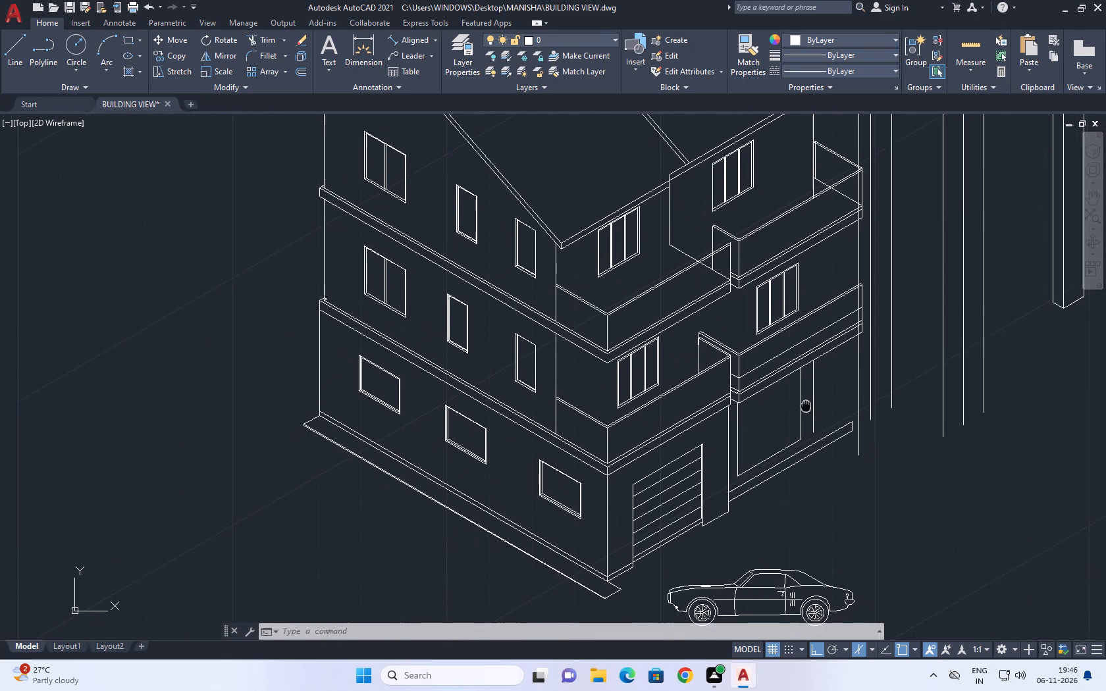
{"action": "middle_click_drag", "start_coordinate": [806, 405], "coordinate": [814, 397]}
{"action": "scroll", "coordinate": [808, 407], "scroll_direction": "up", "scroll_amount": 2}
{"action": "middle_click_drag", "start_coordinate": [824, 442], "coordinate": [864, 417]}
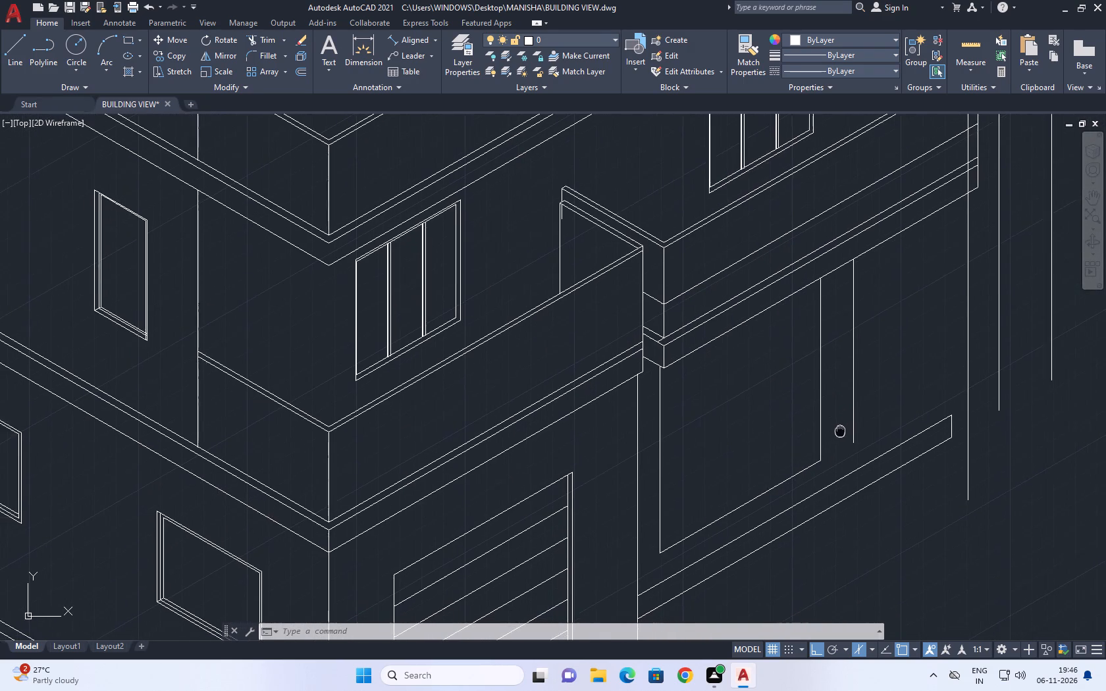
{"action": "middle_click_drag", "start_coordinate": [864, 417], "coordinate": [892, 402]}
{"action": "type", "text": "ex"}
{"action": "key", "text": "space"}
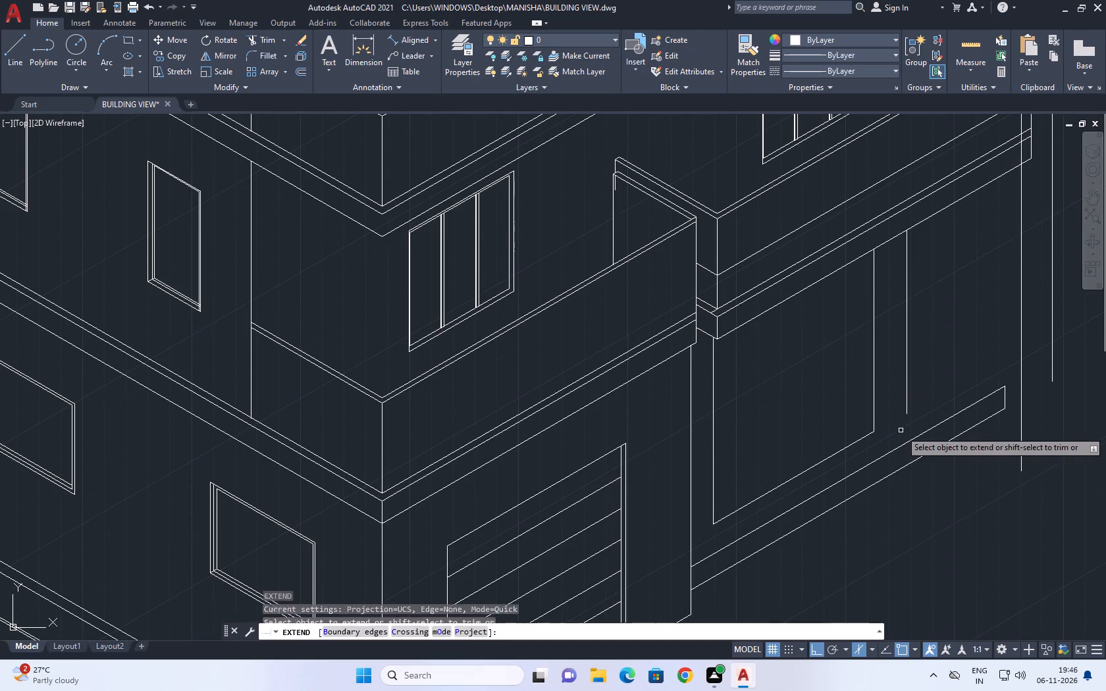
{"action": "left_click", "coordinate": [893, 421]}
{"action": "left_click", "coordinate": [930, 398]}
{"action": "left_click_drag", "start_coordinate": [907, 424], "coordinate": [900, 430]}
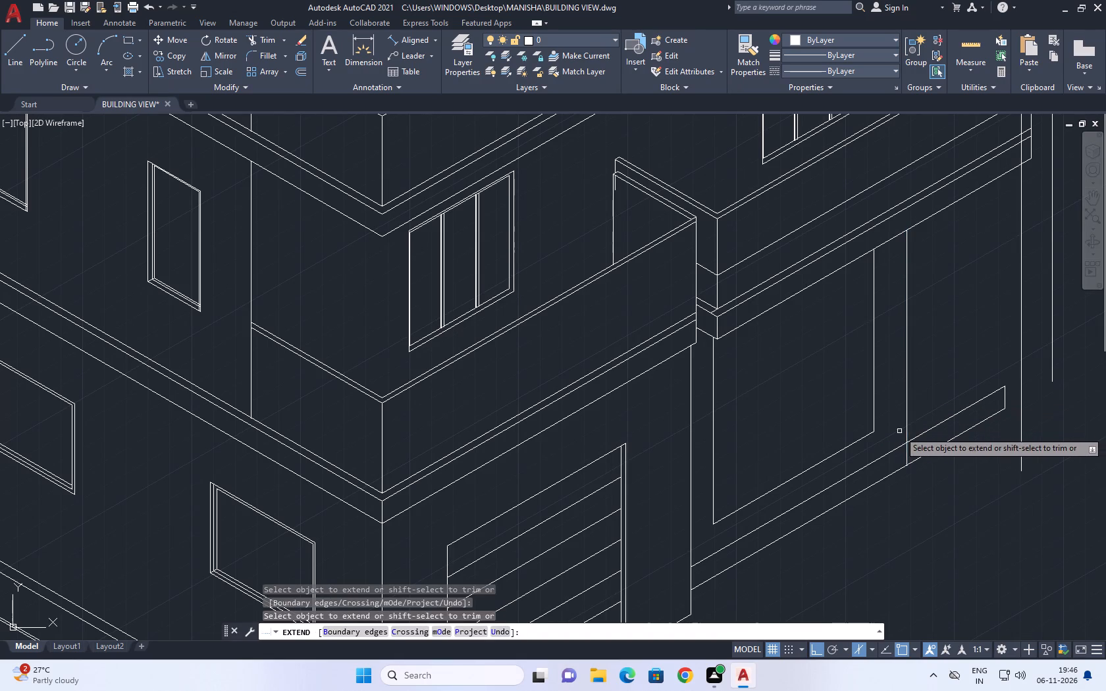
{"action": "key", "text": "Escape"}
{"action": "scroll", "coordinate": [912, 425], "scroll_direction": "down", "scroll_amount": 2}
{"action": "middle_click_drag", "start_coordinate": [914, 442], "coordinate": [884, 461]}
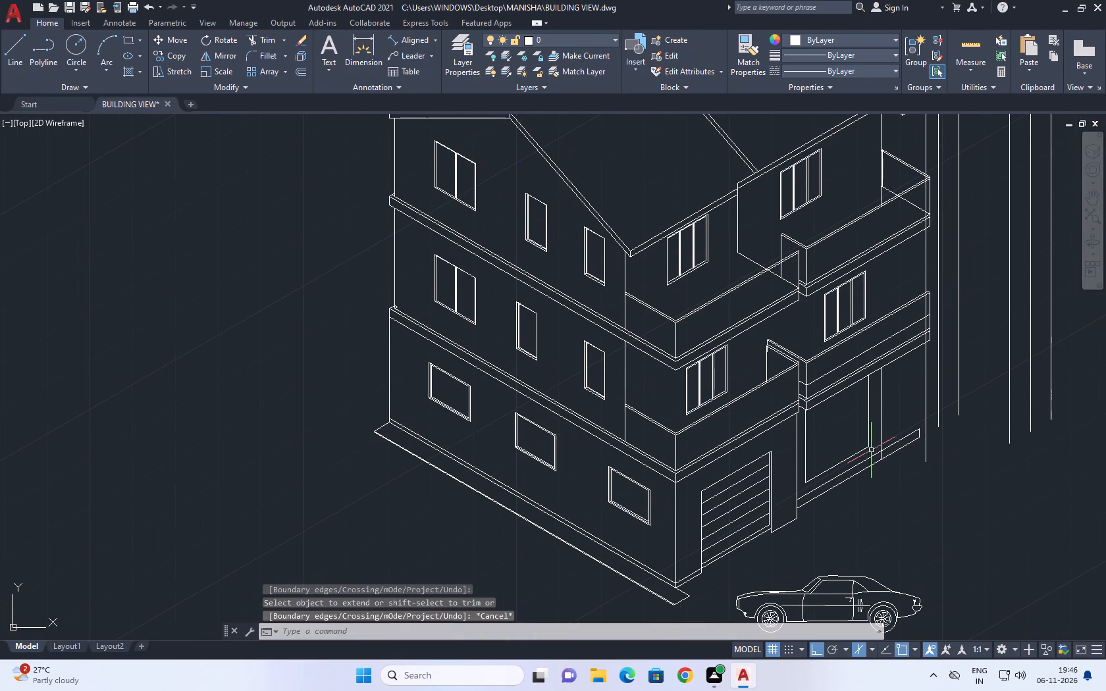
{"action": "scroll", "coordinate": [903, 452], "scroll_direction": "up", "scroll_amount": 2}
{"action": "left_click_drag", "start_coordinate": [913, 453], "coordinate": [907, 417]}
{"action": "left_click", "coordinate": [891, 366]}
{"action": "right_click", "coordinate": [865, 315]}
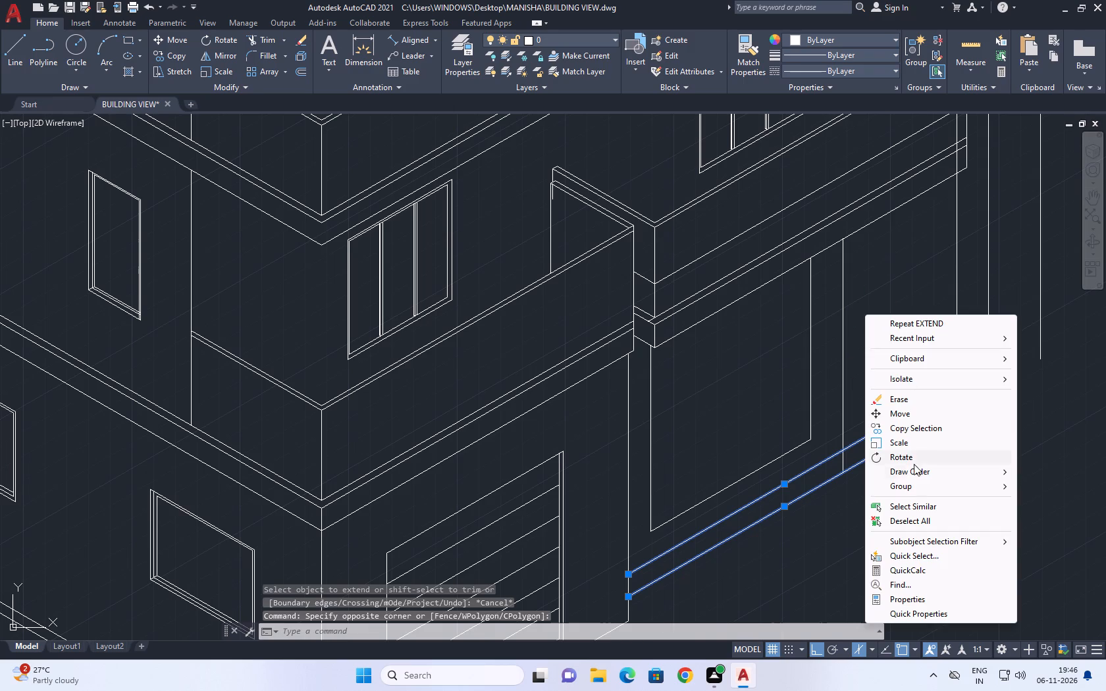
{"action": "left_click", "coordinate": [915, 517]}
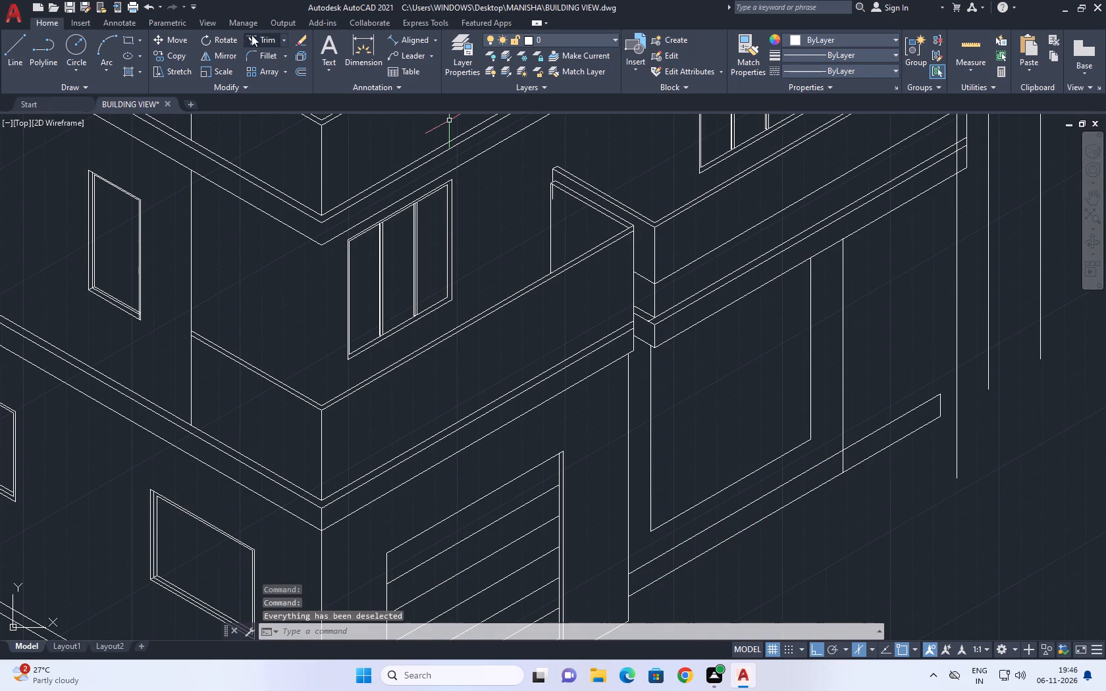
Trim both base band lines where they run past the extended wall edge beside the ground-floor opening.
{"action": "left_click", "coordinate": [251, 35]}
{"action": "left_click", "coordinate": [887, 469]}
{"action": "left_click", "coordinate": [870, 386]}
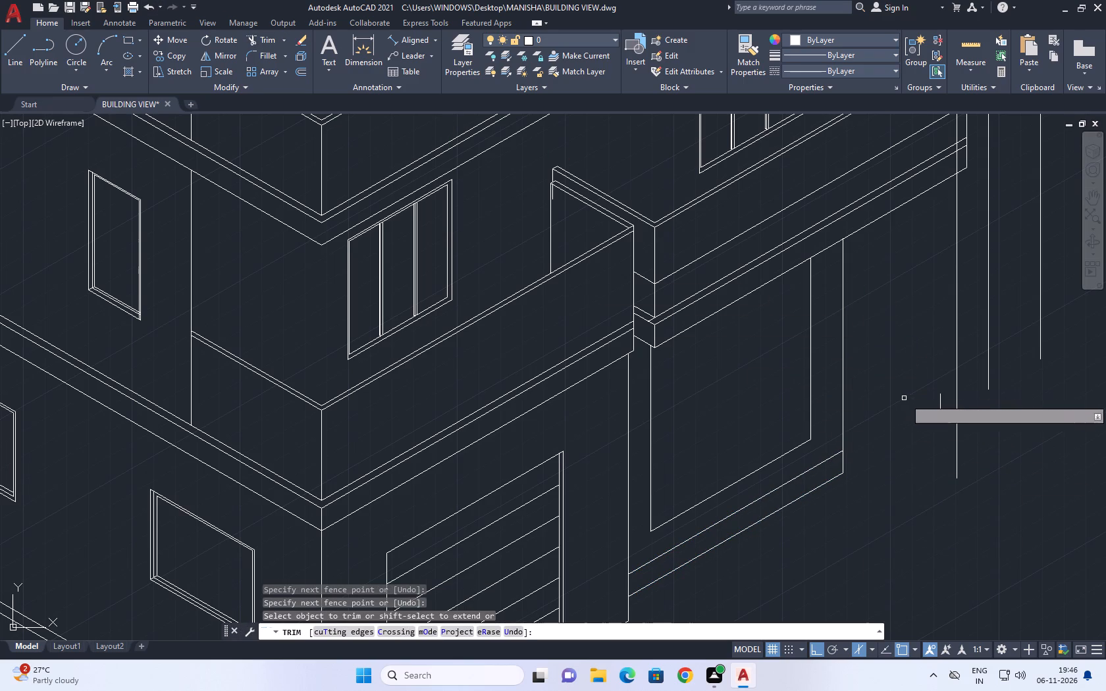
{"action": "left_click", "coordinate": [943, 405]}
{"action": "right_click", "coordinate": [885, 367]}
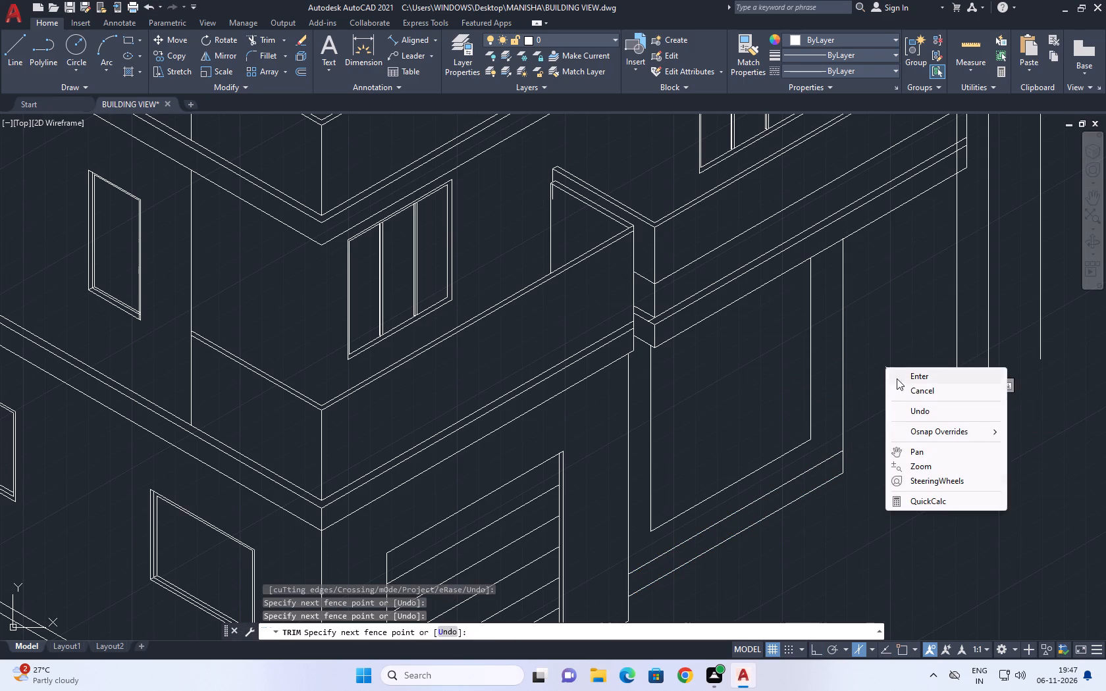
{"action": "left_click", "coordinate": [899, 382]}
Erase the short vertical end line left over from the trimmed base band.
{"action": "scroll", "coordinate": [958, 410], "scroll_direction": "up", "scroll_amount": 2}
{"action": "left_click", "coordinate": [925, 434]}
{"action": "left_click_drag", "start_coordinate": [864, 351], "coordinate": [862, 353]}
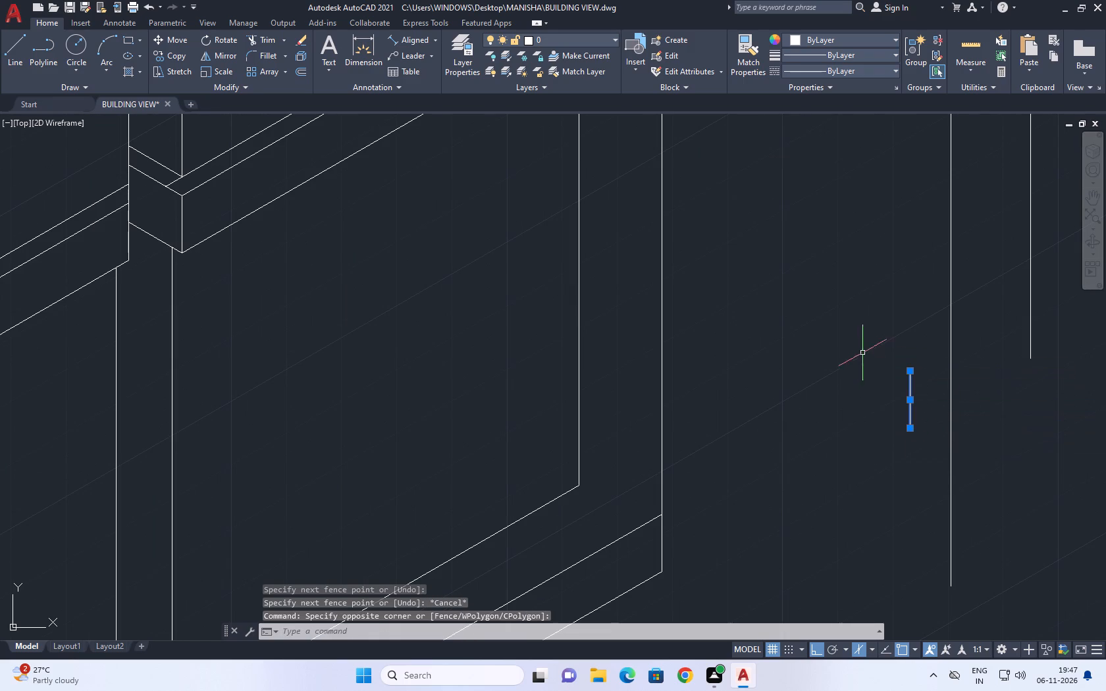
{"action": "left_click_drag", "start_coordinate": [862, 353], "coordinate": [861, 358]}
{"action": "right_click_drag", "start_coordinate": [799, 272], "coordinate": [801, 293]}
{"action": "left_click", "coordinate": [841, 379]}
{"action": "scroll", "coordinate": [762, 342], "scroll_direction": "down", "scroll_amount": 3}
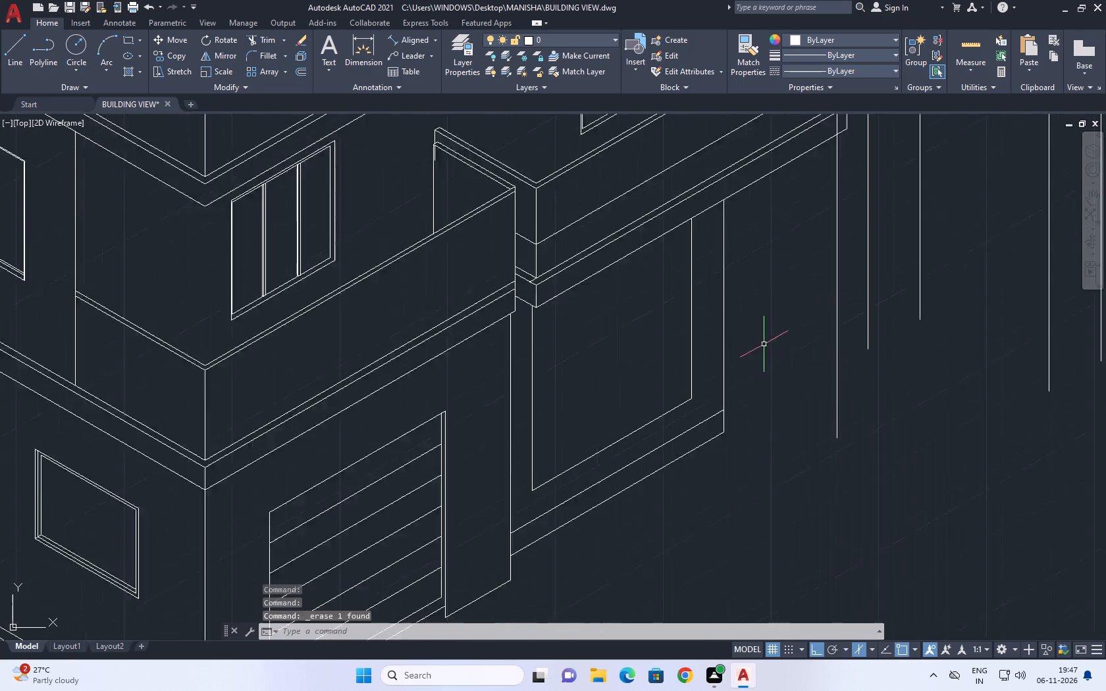
Draw two parallel 330° return lines from the base band's upper and lower corners, reaching past the outer vertical wall edge.
{"action": "scroll", "coordinate": [764, 345], "scroll_direction": "down", "scroll_amount": 1}
{"action": "middle_click_drag", "start_coordinate": [804, 309], "coordinate": [814, 345]}
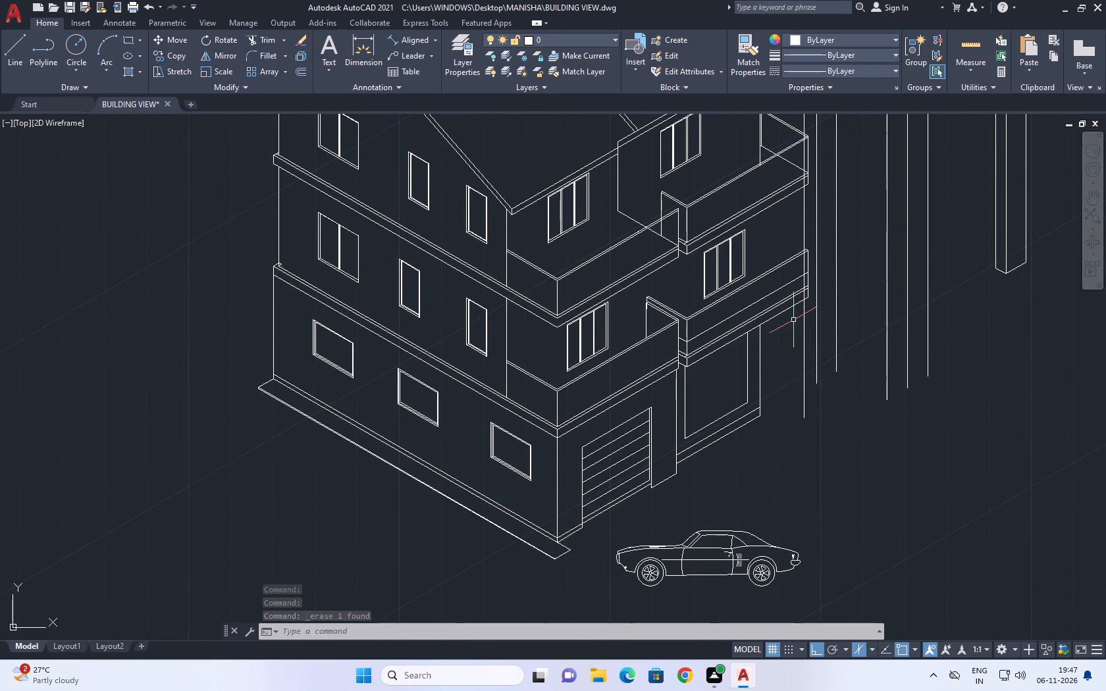
{"action": "middle_click_drag", "start_coordinate": [793, 320], "coordinate": [801, 329]}
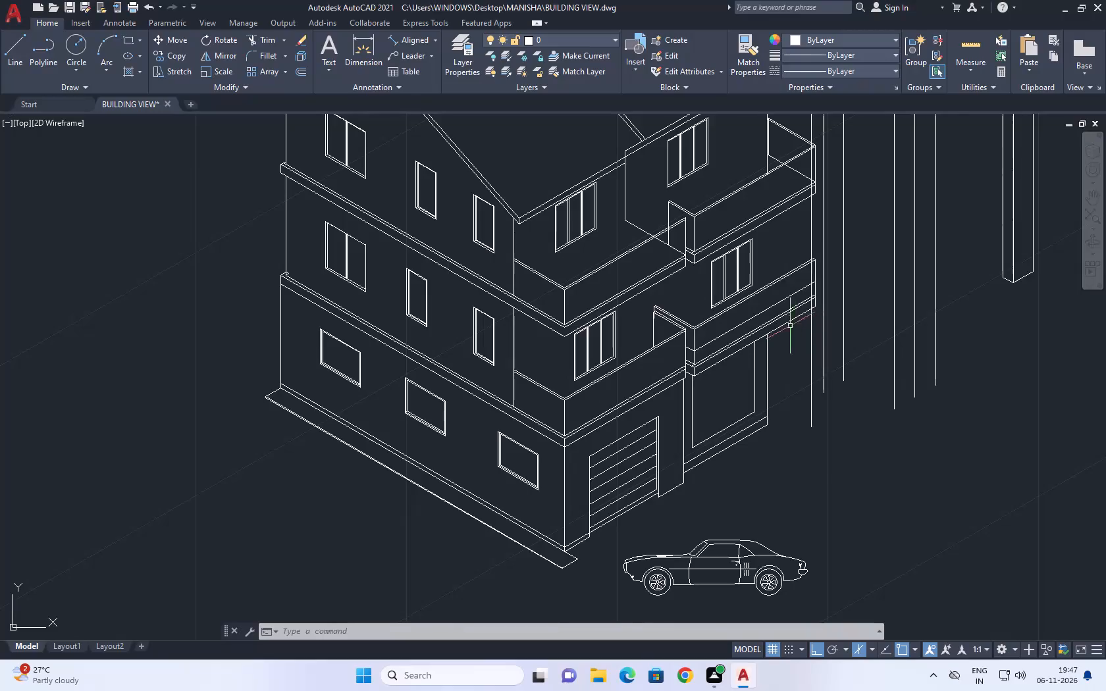
{"action": "left_click", "coordinate": [18, 45]}
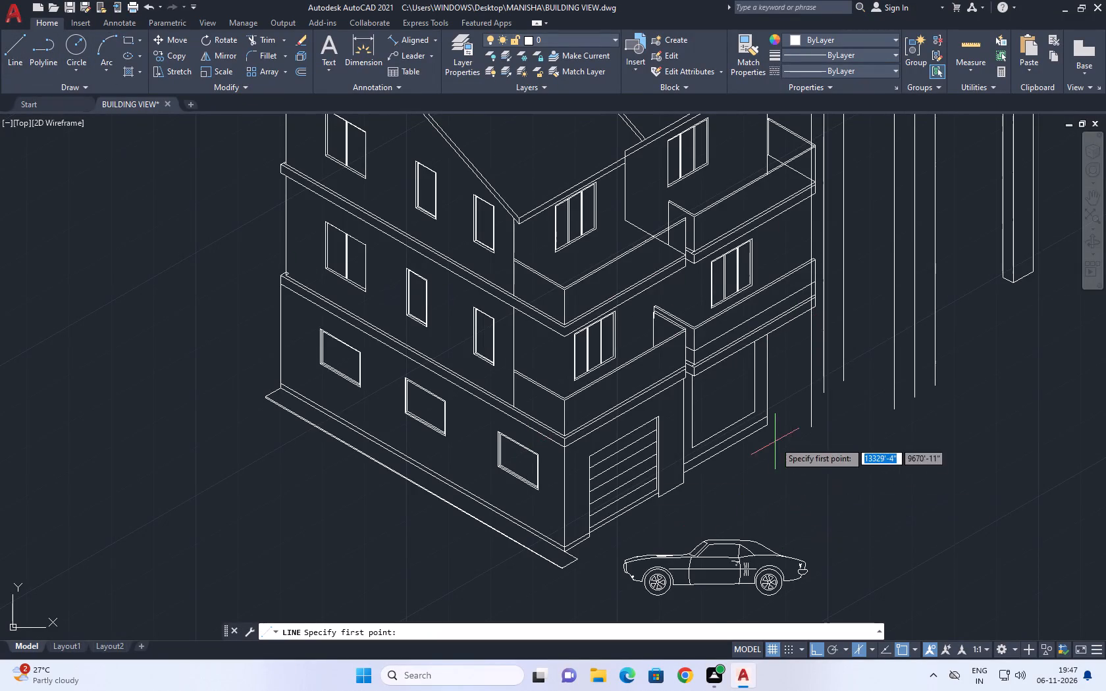
{"action": "scroll", "coordinate": [775, 442], "scroll_direction": "up", "scroll_amount": 3}
{"action": "left_click", "coordinate": [744, 367]}
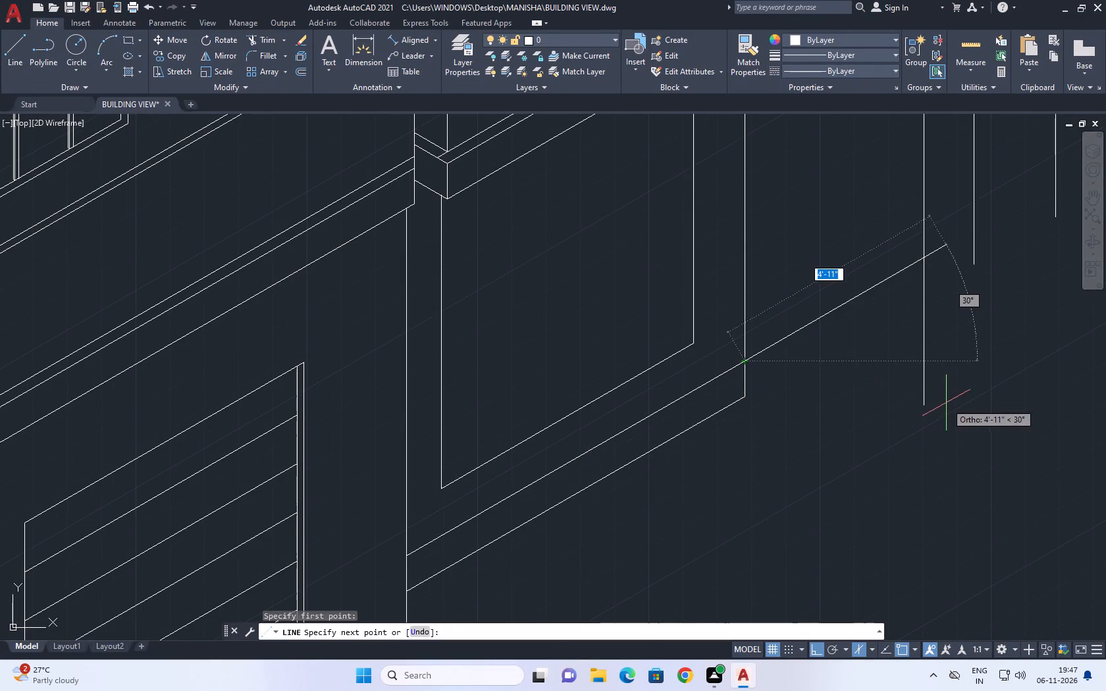
{"action": "key", "text": "F5"}
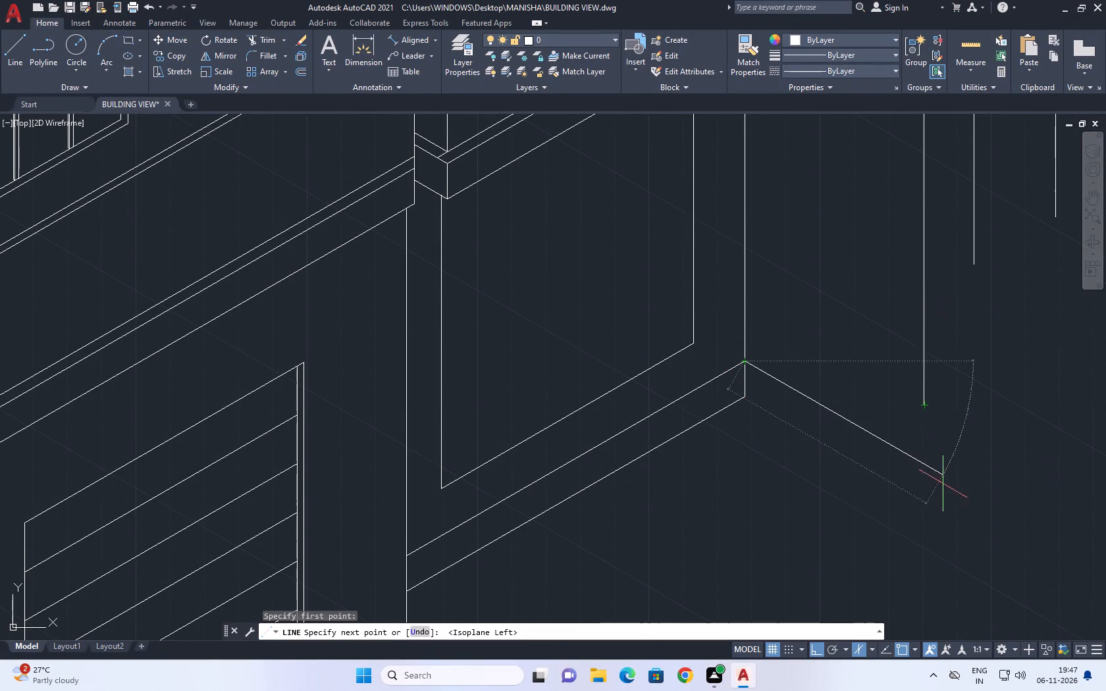
{"action": "left_click", "coordinate": [943, 484]}
{"action": "key", "text": "space"}
{"action": "key", "text": "space"}
{"action": "left_click", "coordinate": [744, 400]}
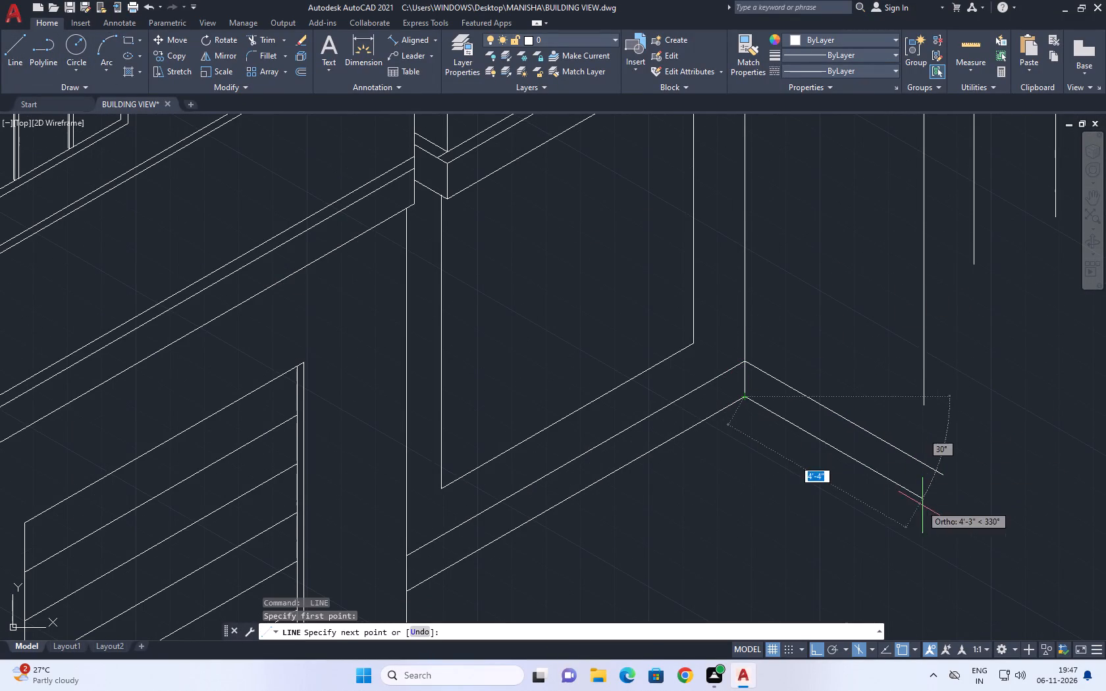
{"action": "left_click", "coordinate": [925, 507]}
{"action": "key", "text": "space"}
Extend the outer vertical wall edge down to the lower return line of the base band.
{"action": "scroll", "coordinate": [818, 434], "scroll_direction": "down", "scroll_amount": 4}
{"action": "key", "text": "e"}
{"action": "key", "text": "x"}
{"action": "key", "text": "space"}
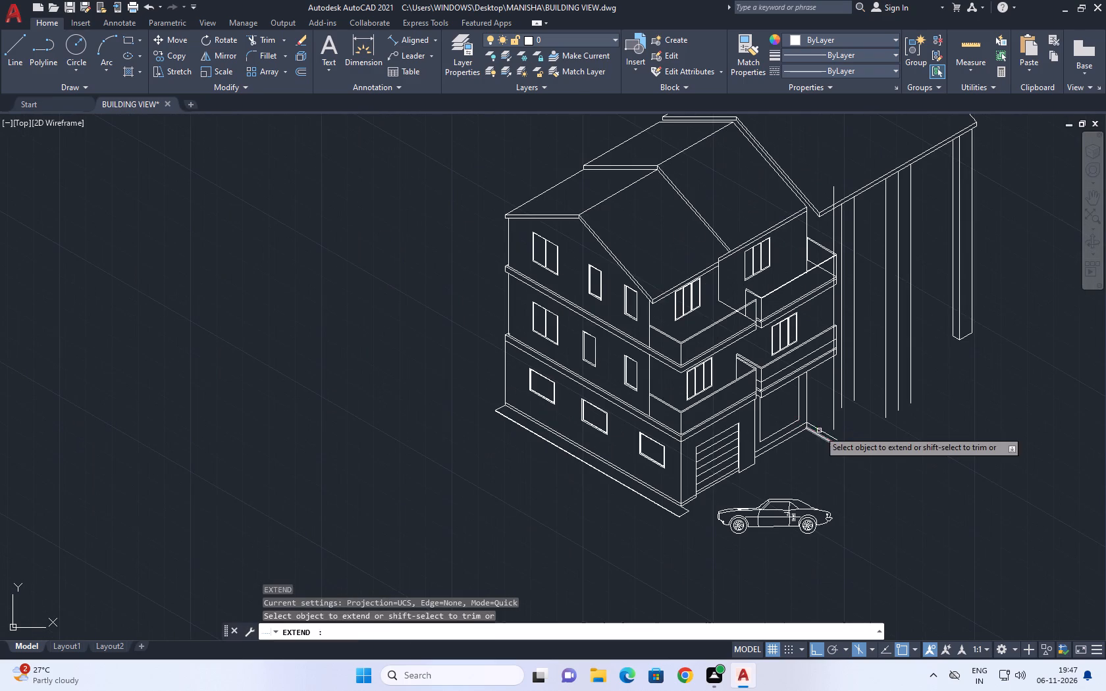
{"action": "left_click", "coordinate": [835, 405]}
{"action": "left_click_drag", "start_coordinate": [838, 430], "coordinate": [831, 423]}
{"action": "left_click", "coordinate": [826, 417]}
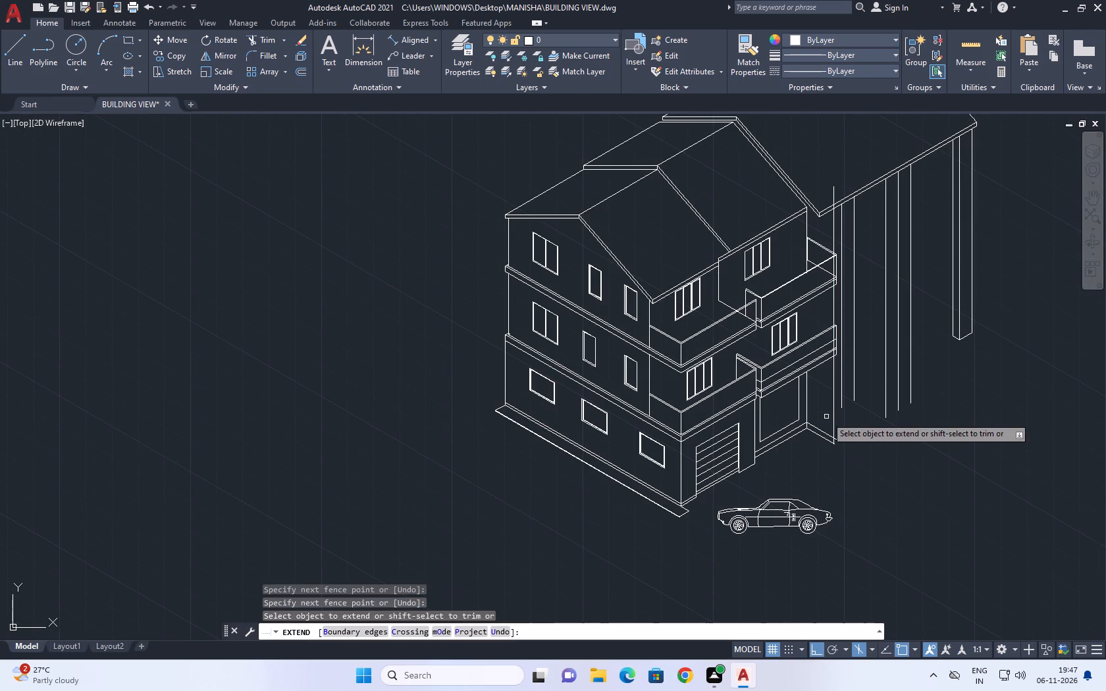
{"action": "key", "text": "space"}
Trim the ends of the two return lines that overshoot the outer vertical wall edge.
{"action": "key", "text": "t"}
{"action": "key", "text": "r"}
{"action": "key", "text": "space"}
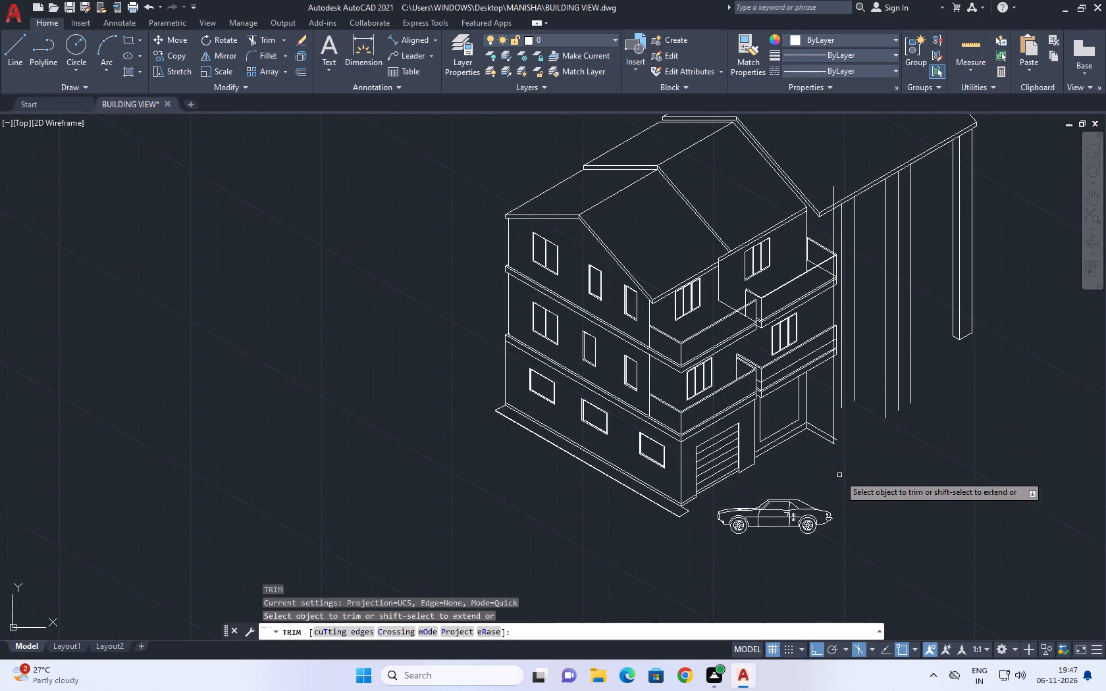
{"action": "scroll", "coordinate": [833, 462], "scroll_direction": "up", "scroll_amount": 3}
{"action": "left_click", "coordinate": [847, 392]}
{"action": "left_click", "coordinate": [841, 380]}
{"action": "left_click", "coordinate": [837, 384]}
{"action": "left_click_drag", "start_coordinate": [837, 412], "coordinate": [836, 421]}
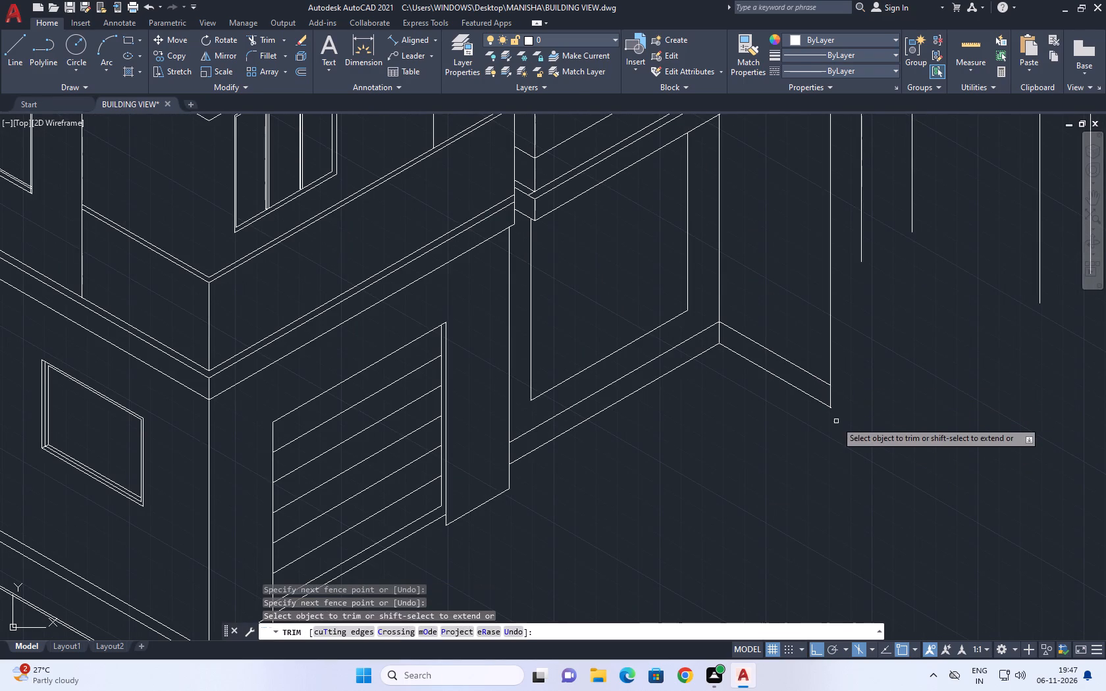
{"action": "scroll", "coordinate": [835, 419], "scroll_direction": "down", "scroll_amount": 3}
{"action": "key", "text": "space"}
Trim the outer vertical wall edge where it crosses the lower balcony's floor bands.
{"action": "scroll", "coordinate": [833, 330], "scroll_direction": "up", "scroll_amount": 2}
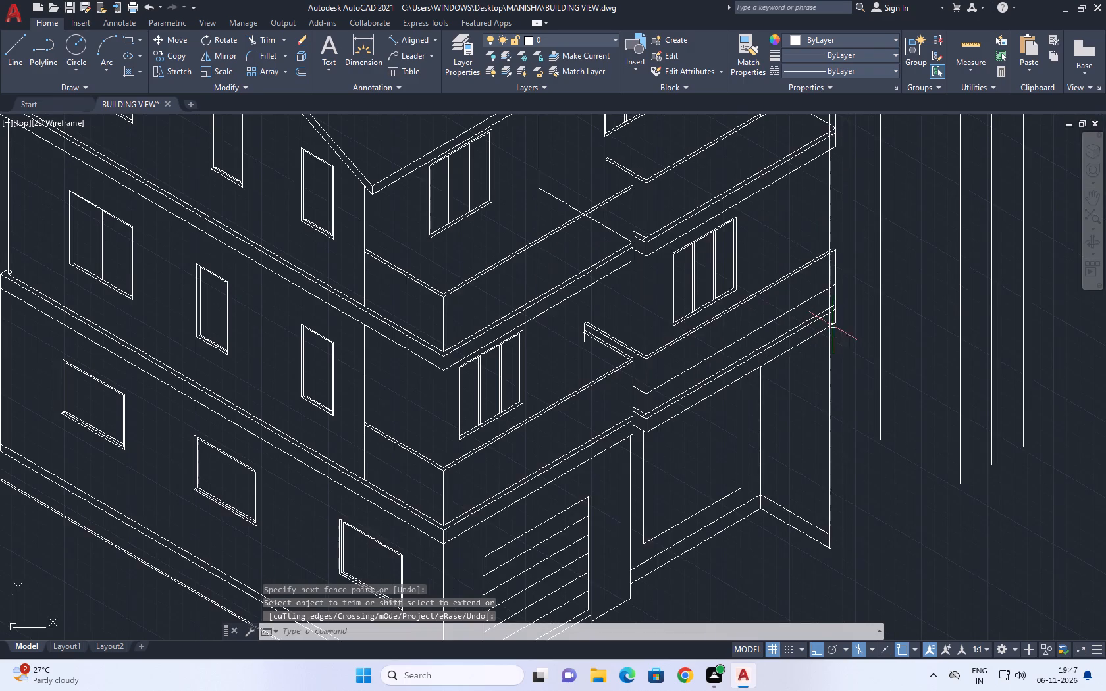
{"action": "middle_click_drag", "start_coordinate": [833, 325], "coordinate": [833, 359]}
{"action": "type", "text": "tr"}
{"action": "key", "text": "space"}
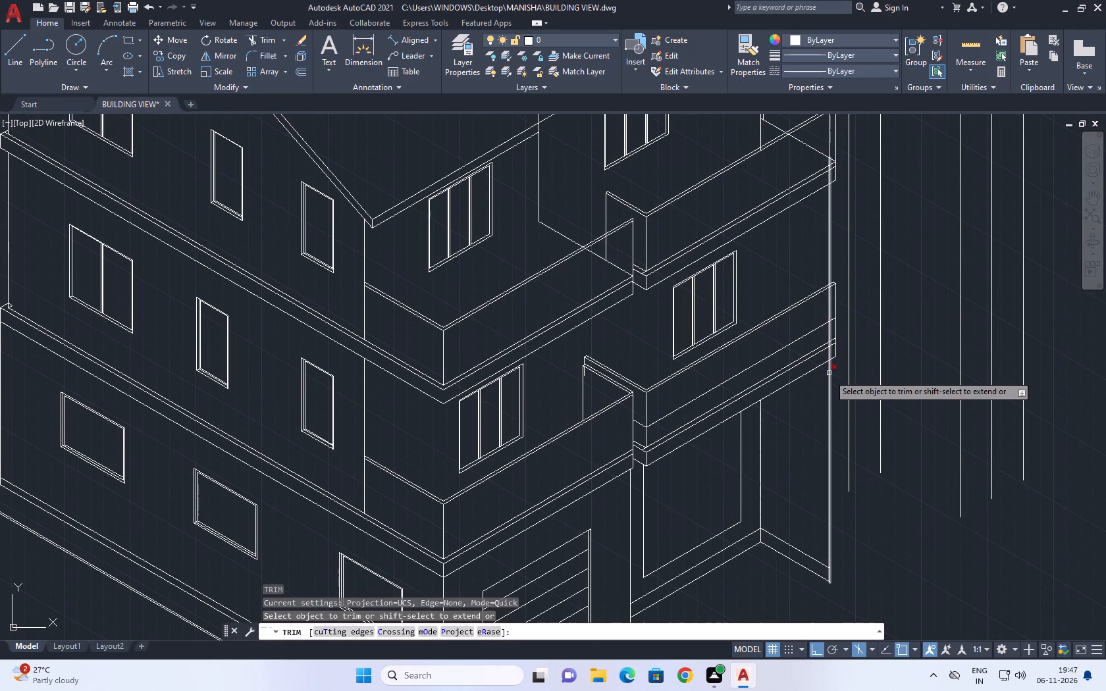
{"action": "scroll", "coordinate": [828, 344], "scroll_direction": "up", "scroll_amount": 2}
{"action": "left_click", "coordinate": [827, 374]}
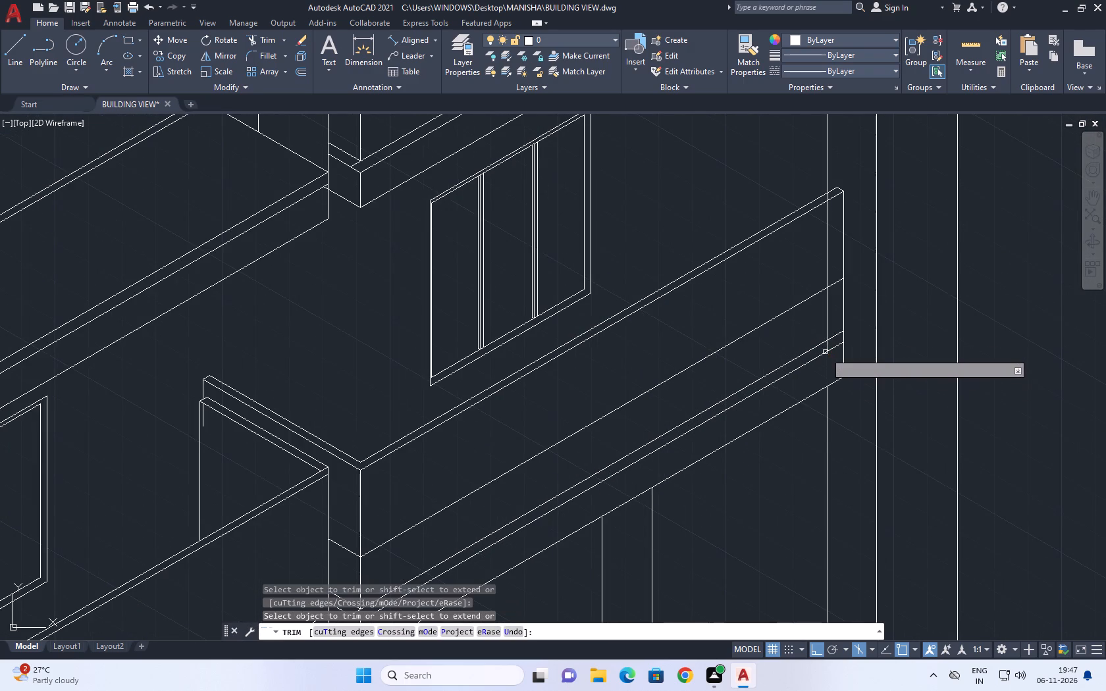
{"action": "scroll", "coordinate": [825, 351], "scroll_direction": "up", "scroll_amount": 2}
{"action": "left_click", "coordinate": [826, 341]}
{"action": "left_click", "coordinate": [836, 334]}
{"action": "left_click", "coordinate": [834, 284]}
{"action": "left_click_drag", "start_coordinate": [809, 296], "coordinate": [804, 305]}
Trim the outer vertical wall edge across the lower balcony's front face and top rail.
{"action": "scroll", "coordinate": [807, 303], "scroll_direction": "down", "scroll_amount": 3}
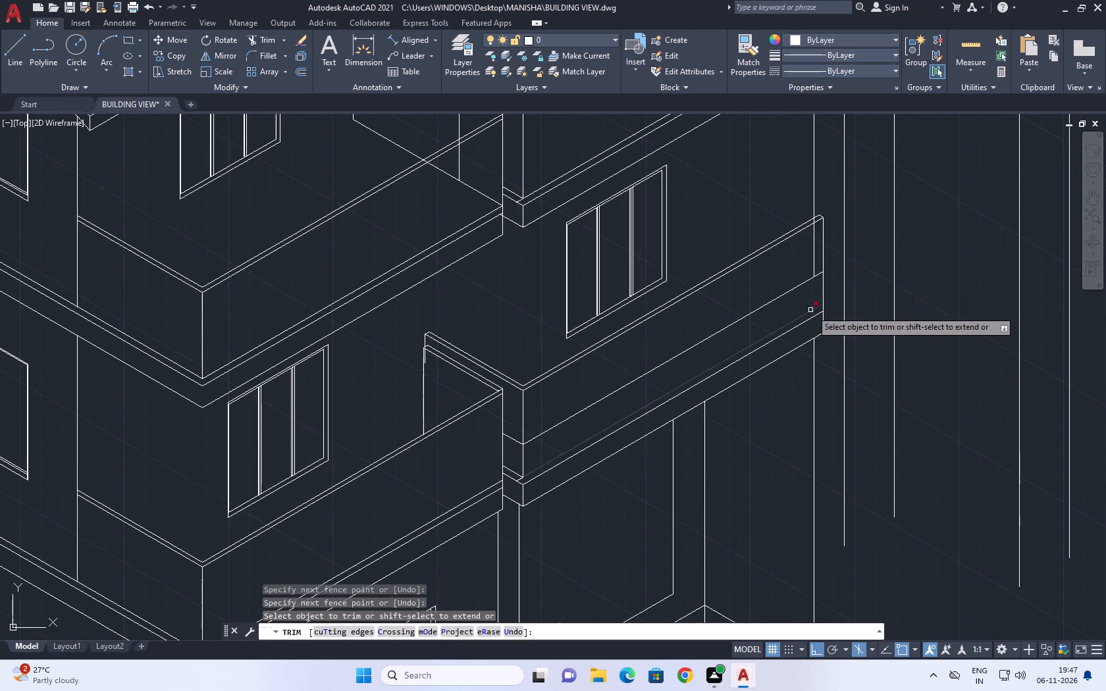
{"action": "middle_click_drag", "start_coordinate": [818, 280], "coordinate": [821, 340]}
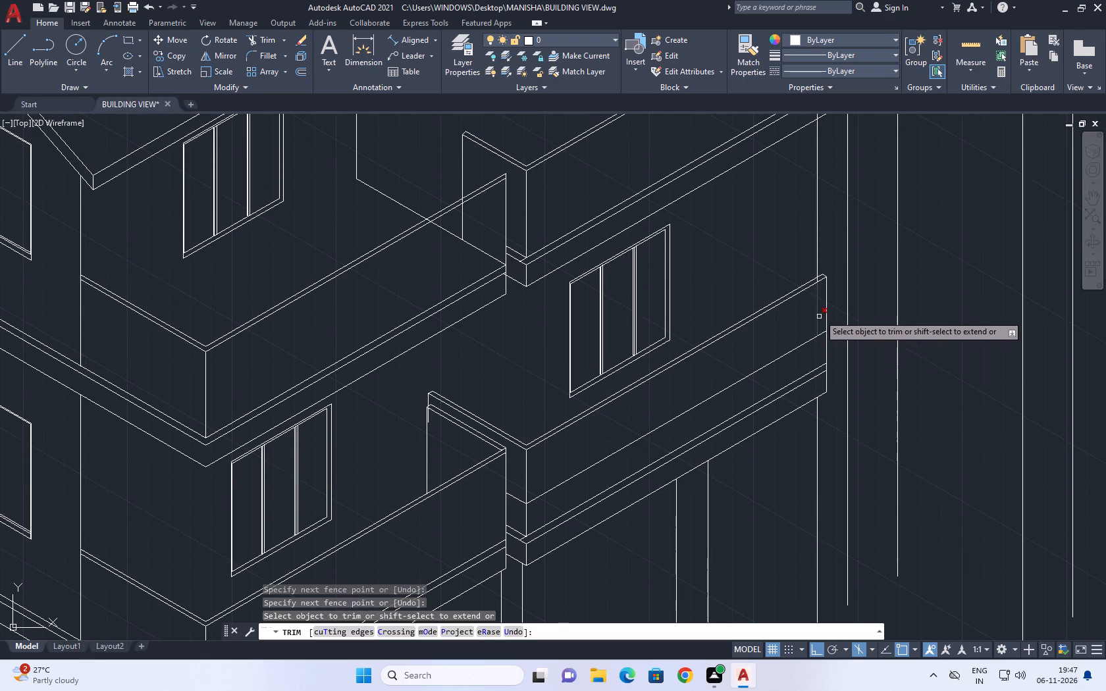
{"action": "left_click", "coordinate": [819, 311]}
{"action": "scroll", "coordinate": [813, 283], "scroll_direction": "up", "scroll_amount": 4}
{"action": "left_click", "coordinate": [825, 263]}
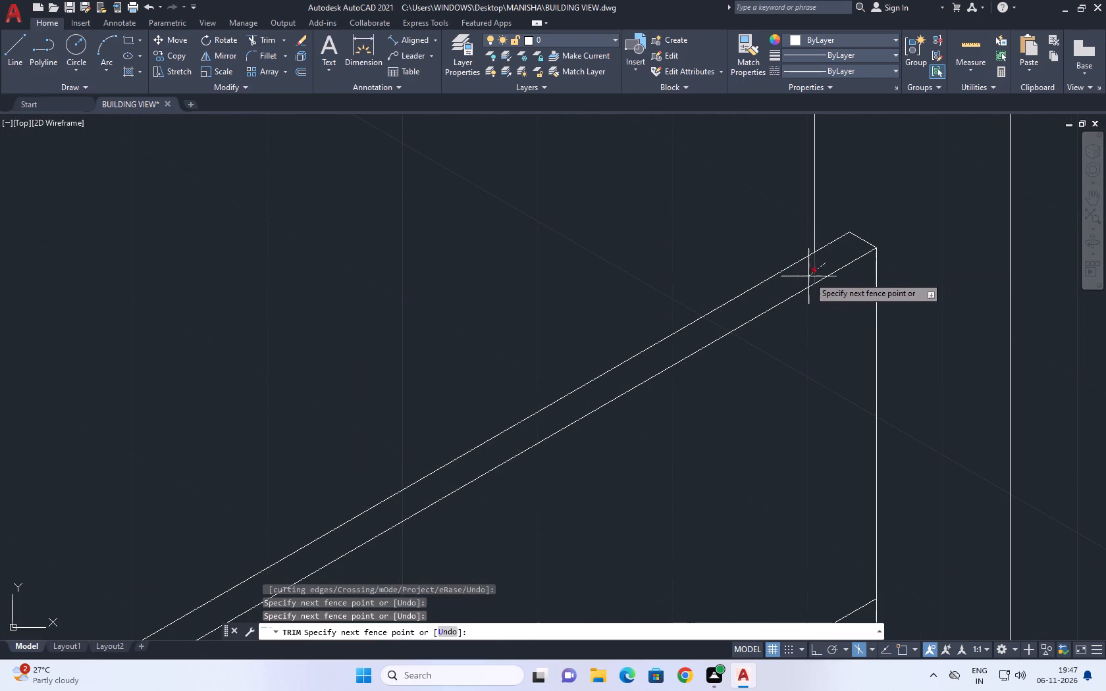
{"action": "left_click", "coordinate": [803, 278]}
Trim the outer vertical wall edge across the upper balcony's floor band, up to the diagonal floor line.
{"action": "scroll", "coordinate": [802, 291], "scroll_direction": "down", "scroll_amount": 4}
{"action": "middle_click_drag", "start_coordinate": [846, 245], "coordinate": [824, 435]}
{"action": "scroll", "coordinate": [793, 300], "scroll_direction": "up", "scroll_amount": 2}
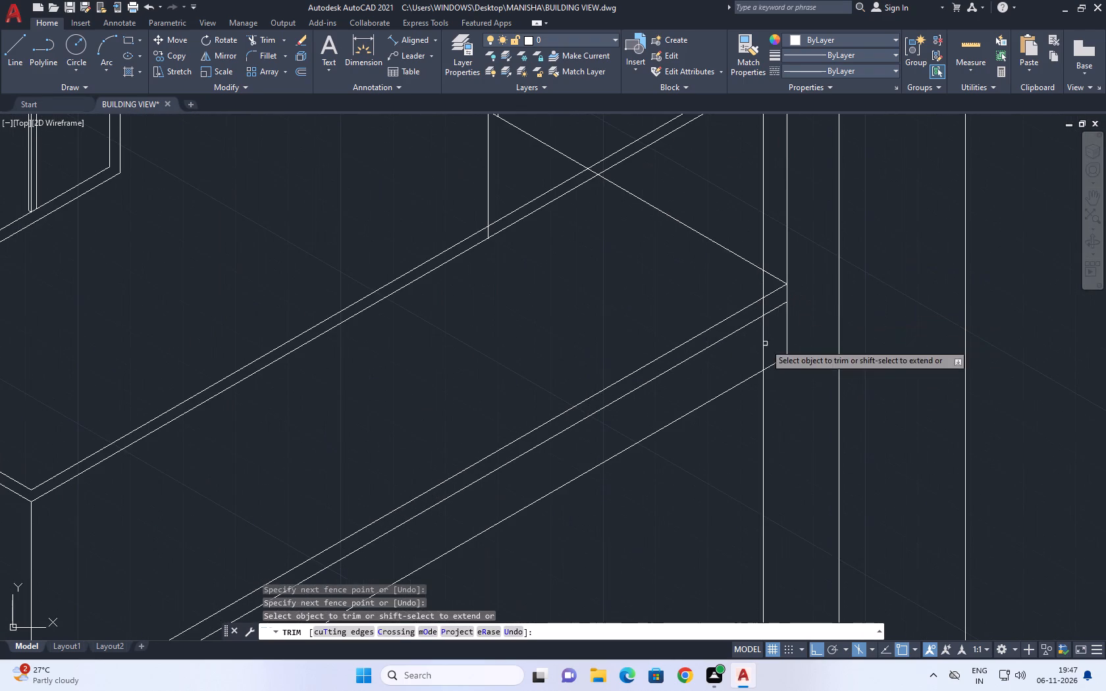
{"action": "left_click", "coordinate": [761, 350]}
{"action": "left_click", "coordinate": [770, 340]}
{"action": "scroll", "coordinate": [765, 311], "scroll_direction": "up", "scroll_amount": 3}
{"action": "left_click", "coordinate": [777, 294]}
{"action": "left_click_drag", "start_coordinate": [722, 310], "coordinate": [701, 324]}
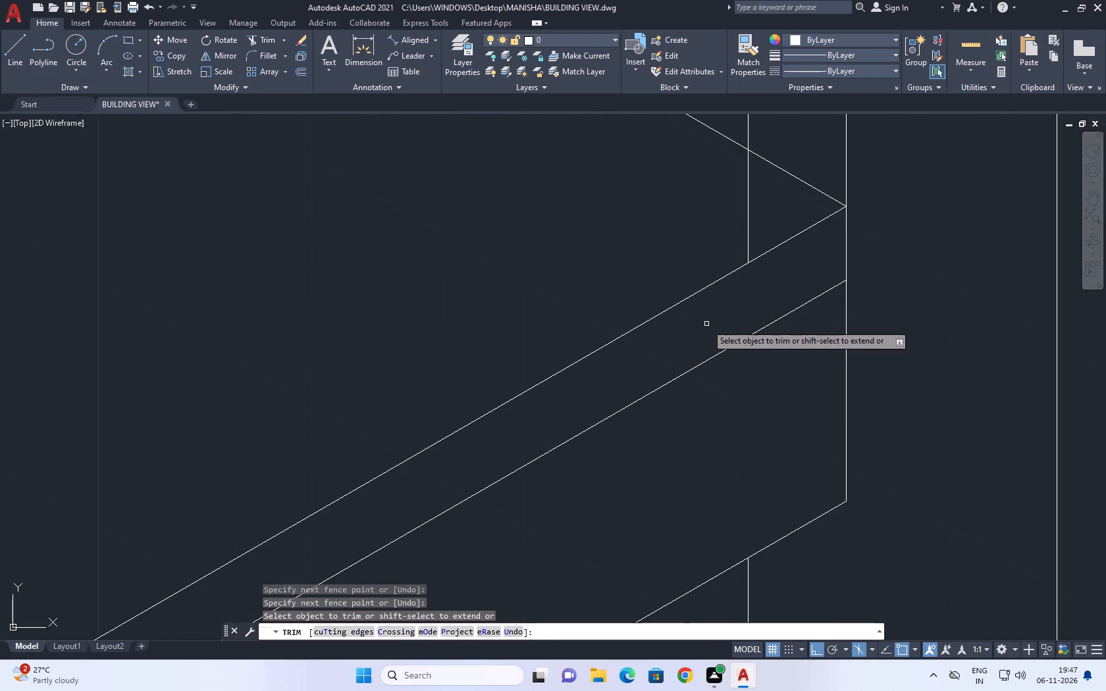
{"action": "left_click", "coordinate": [750, 227]}
Trim the outer vertical wall edge across the upper balcony's front face, including the short stub at the diagonal floor line.
{"action": "scroll", "coordinate": [762, 218], "scroll_direction": "down", "scroll_amount": 3}
{"action": "middle_click_drag", "start_coordinate": [778, 193], "coordinate": [780, 345]}
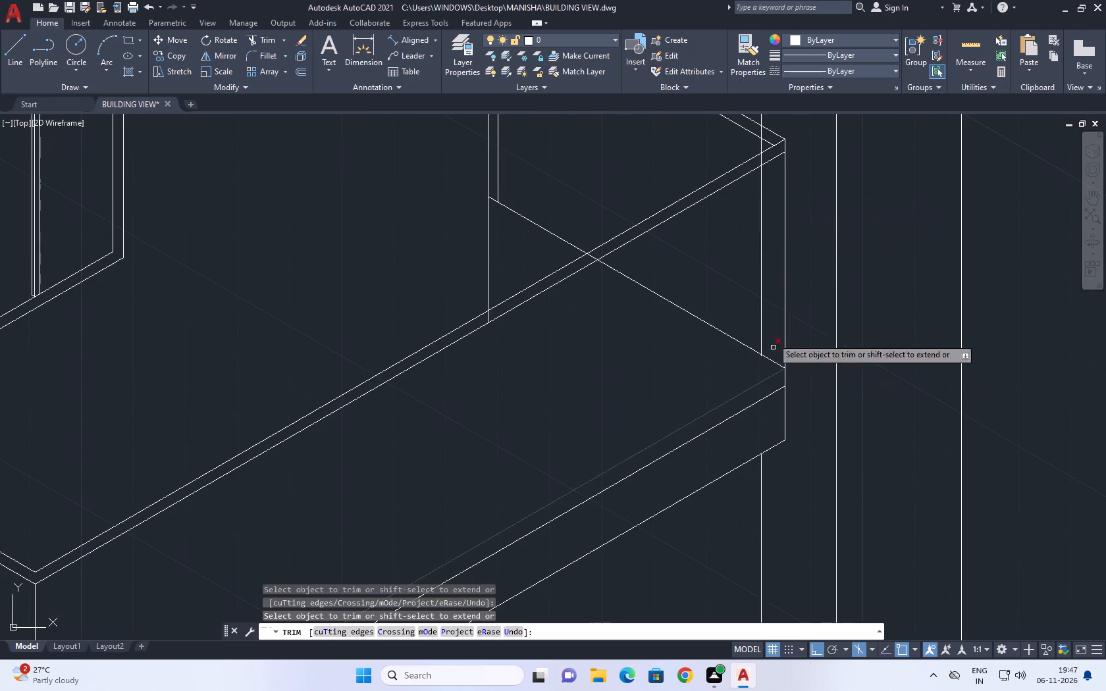
{"action": "left_click", "coordinate": [774, 294]}
{"action": "left_click", "coordinate": [749, 283]}
{"action": "scroll", "coordinate": [773, 359], "scroll_direction": "up", "scroll_amount": 7}
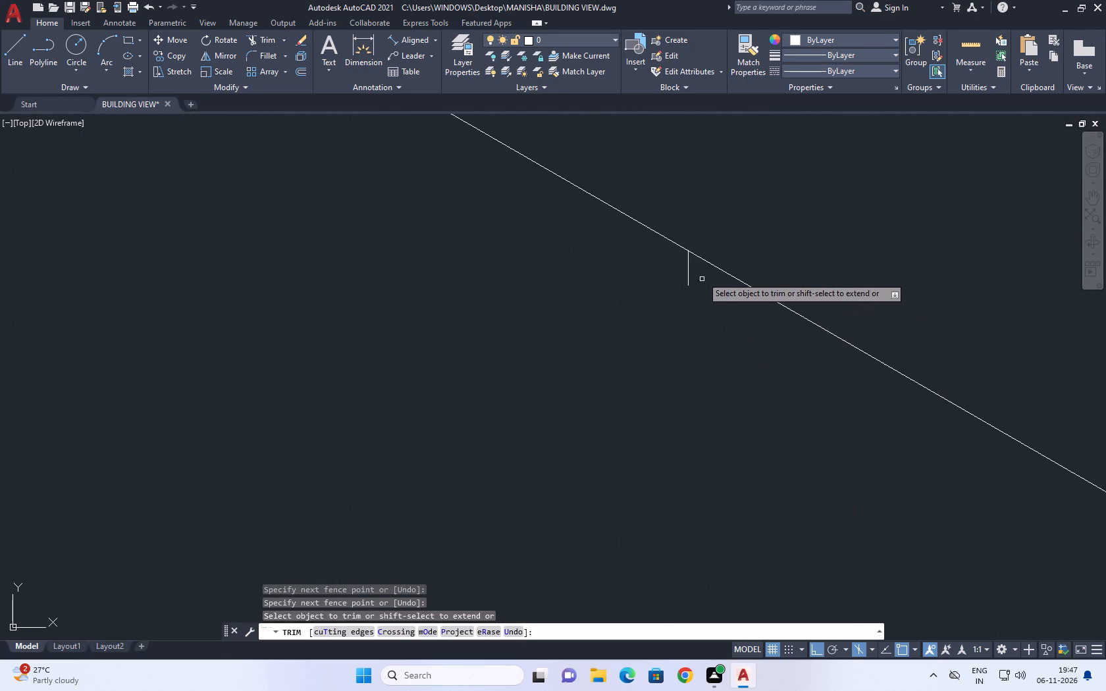
{"action": "left_click", "coordinate": [702, 274]}
{"action": "left_click_drag", "start_coordinate": [655, 272], "coordinate": [650, 282]}
Trim the outer vertical wall edge where it crosses the upper balcony's side and front top rails.
{"action": "scroll", "coordinate": [752, 391], "scroll_direction": "down", "scroll_amount": 7}
{"action": "middle_click_drag", "start_coordinate": [804, 353], "coordinate": [804, 479]}
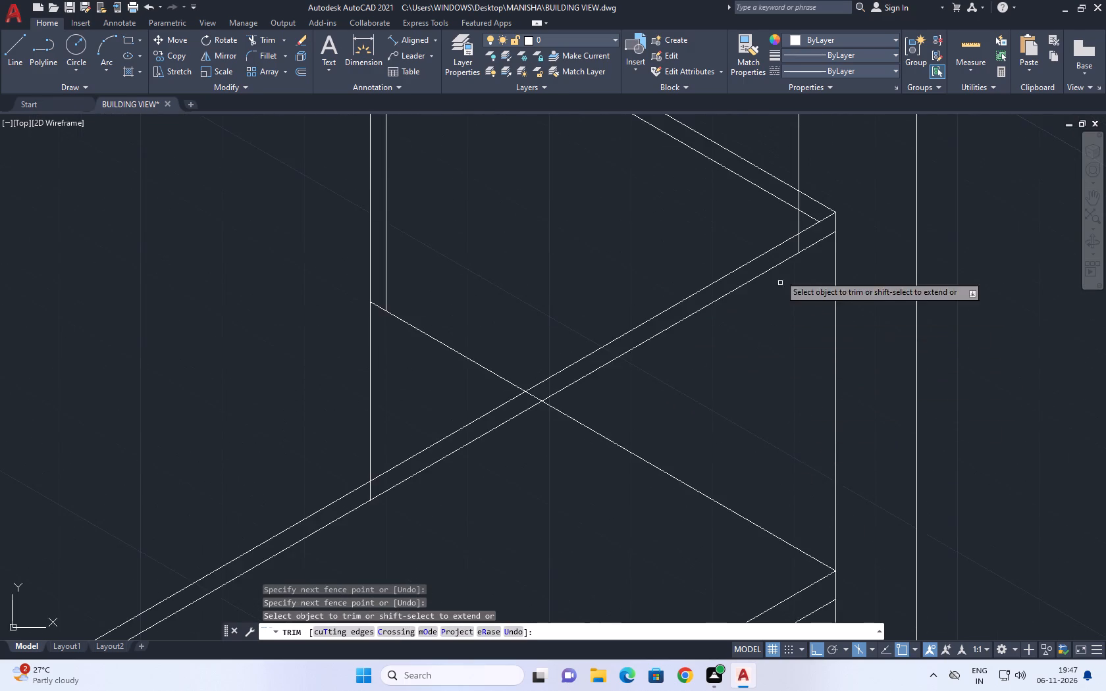
{"action": "middle_click_drag", "start_coordinate": [783, 284], "coordinate": [795, 436]}
{"action": "scroll", "coordinate": [806, 372], "scroll_direction": "up", "scroll_amount": 1}
{"action": "left_click", "coordinate": [806, 333]}
{"action": "left_click", "coordinate": [823, 344]}
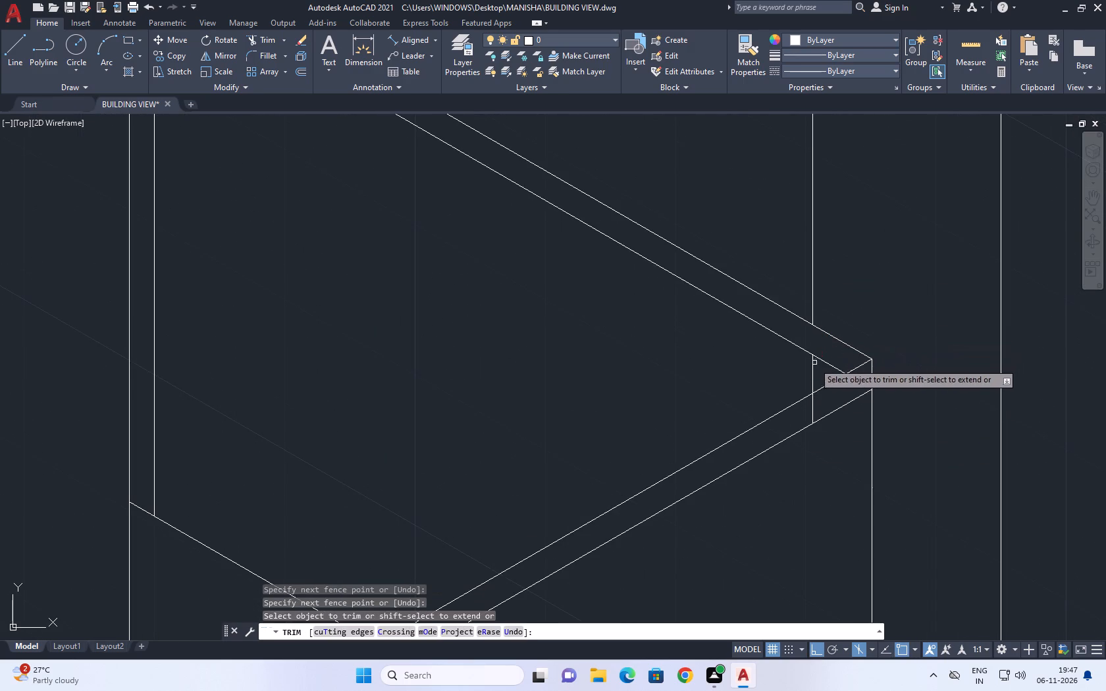
{"action": "left_click", "coordinate": [812, 368]}
{"action": "left_click", "coordinate": [812, 415]}
Trim the part of the outer vertical wall edge that projects above the rear roof's eave.
{"action": "scroll", "coordinate": [807, 415], "scroll_direction": "down", "scroll_amount": 6}
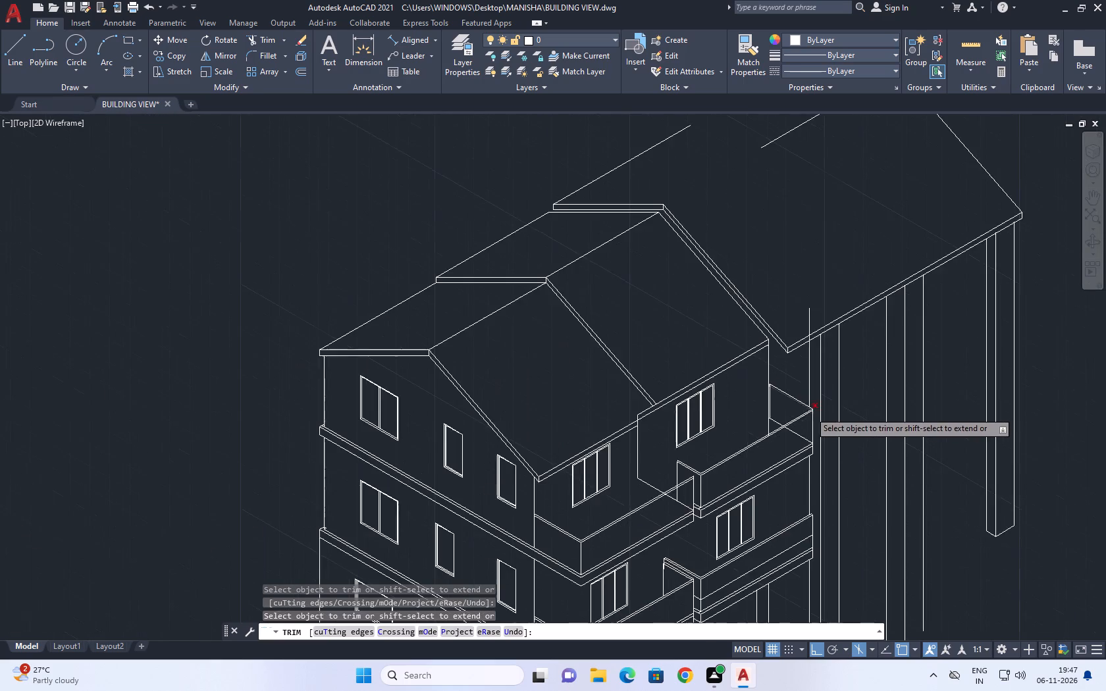
{"action": "scroll", "coordinate": [801, 301], "scroll_direction": "up", "scroll_amount": 2}
{"action": "left_click", "coordinate": [820, 354]}
{"action": "left_click_drag", "start_coordinate": [817, 329], "coordinate": [813, 322]}
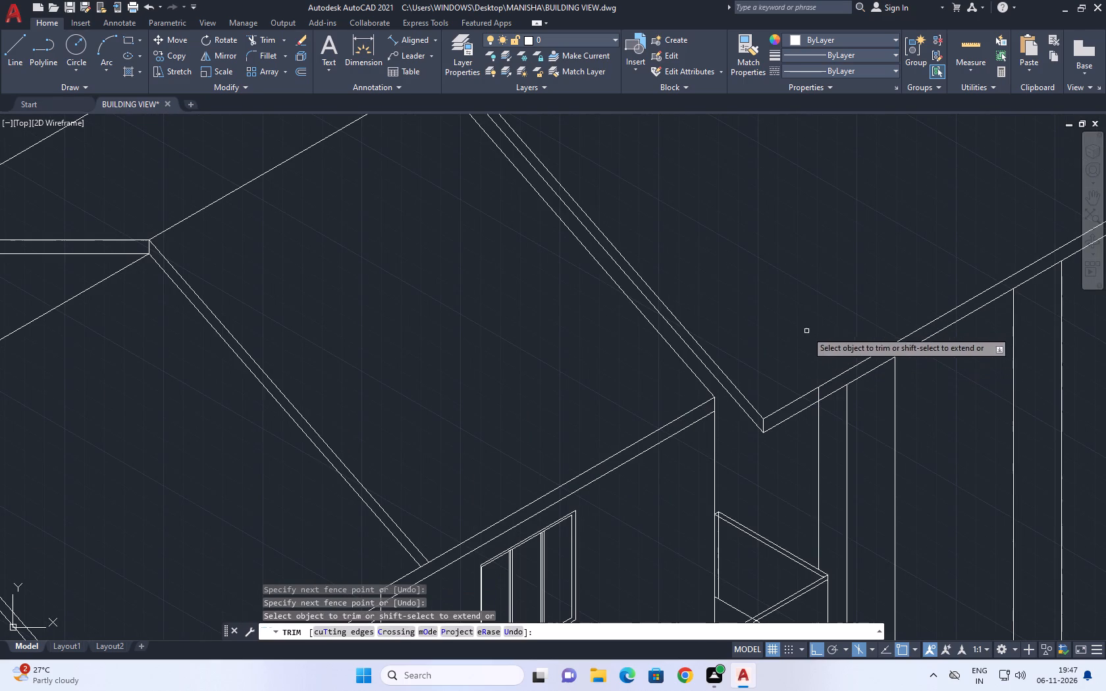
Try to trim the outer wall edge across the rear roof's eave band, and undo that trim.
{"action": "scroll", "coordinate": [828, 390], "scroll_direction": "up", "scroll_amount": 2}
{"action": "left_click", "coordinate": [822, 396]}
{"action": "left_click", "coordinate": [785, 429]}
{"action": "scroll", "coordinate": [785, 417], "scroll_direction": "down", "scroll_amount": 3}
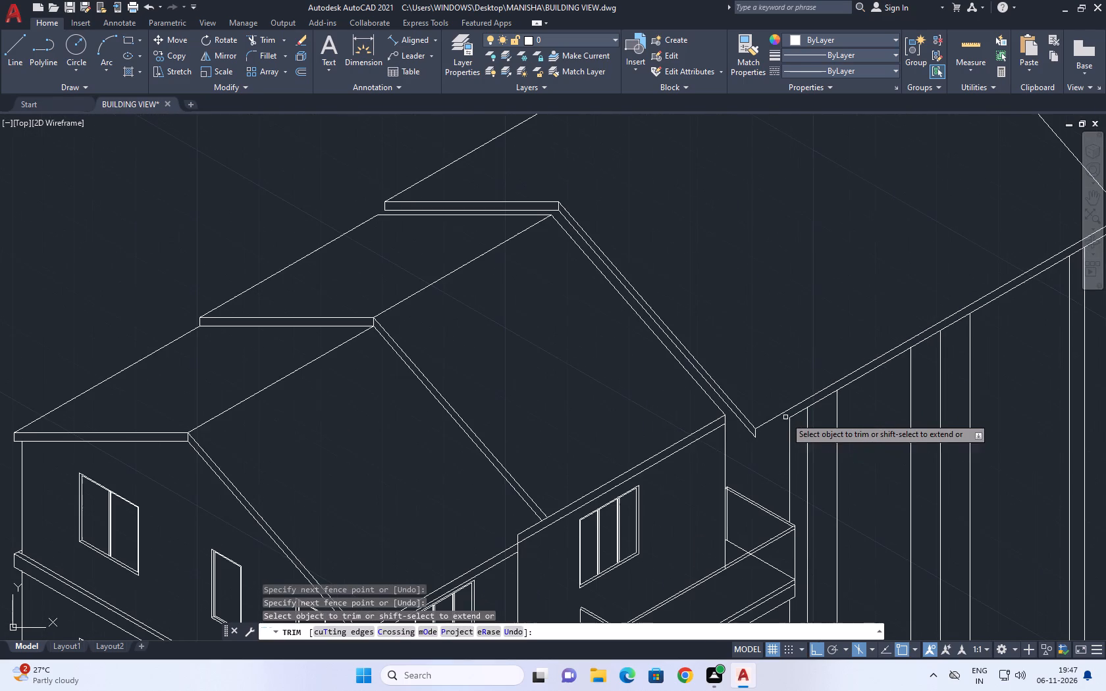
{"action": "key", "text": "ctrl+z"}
Trim the short segment of the outer vertical wall edge inside the rear roof's eave band and finish trimming.
{"action": "scroll", "coordinate": [818, 392], "scroll_direction": "up", "scroll_amount": 2}
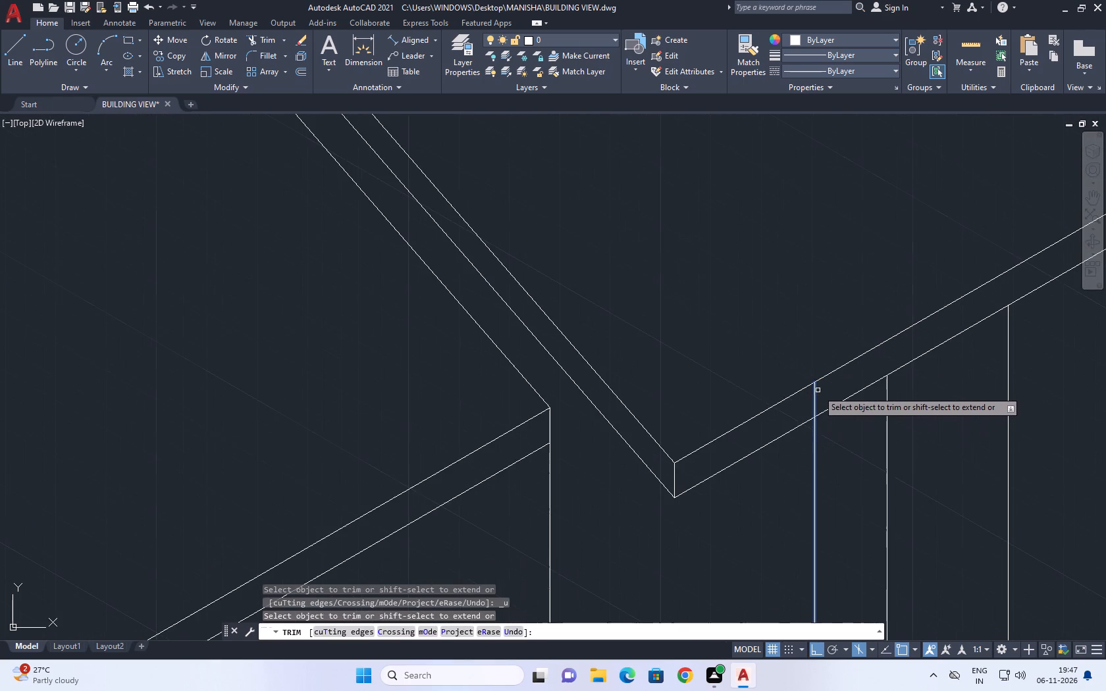
{"action": "left_click", "coordinate": [812, 396]}
{"action": "scroll", "coordinate": [822, 388], "scroll_direction": "down", "scroll_amount": 5}
{"action": "middle_click_drag", "start_coordinate": [829, 409], "coordinate": [768, 305]}
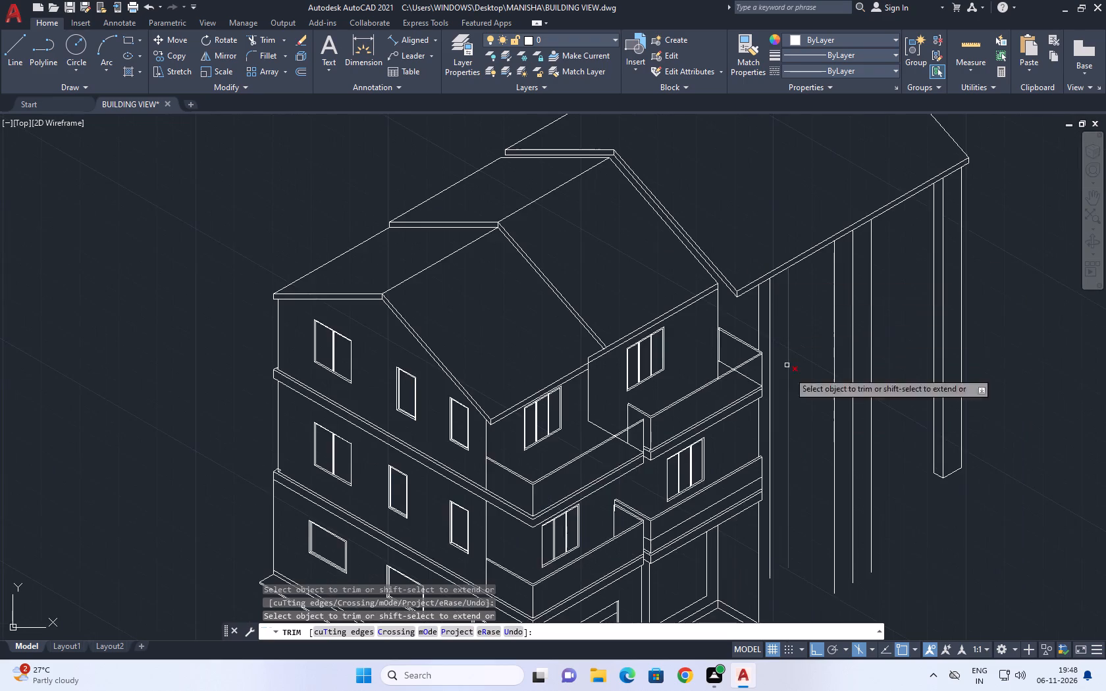
{"action": "middle_click_drag", "start_coordinate": [799, 407], "coordinate": [740, 270]}
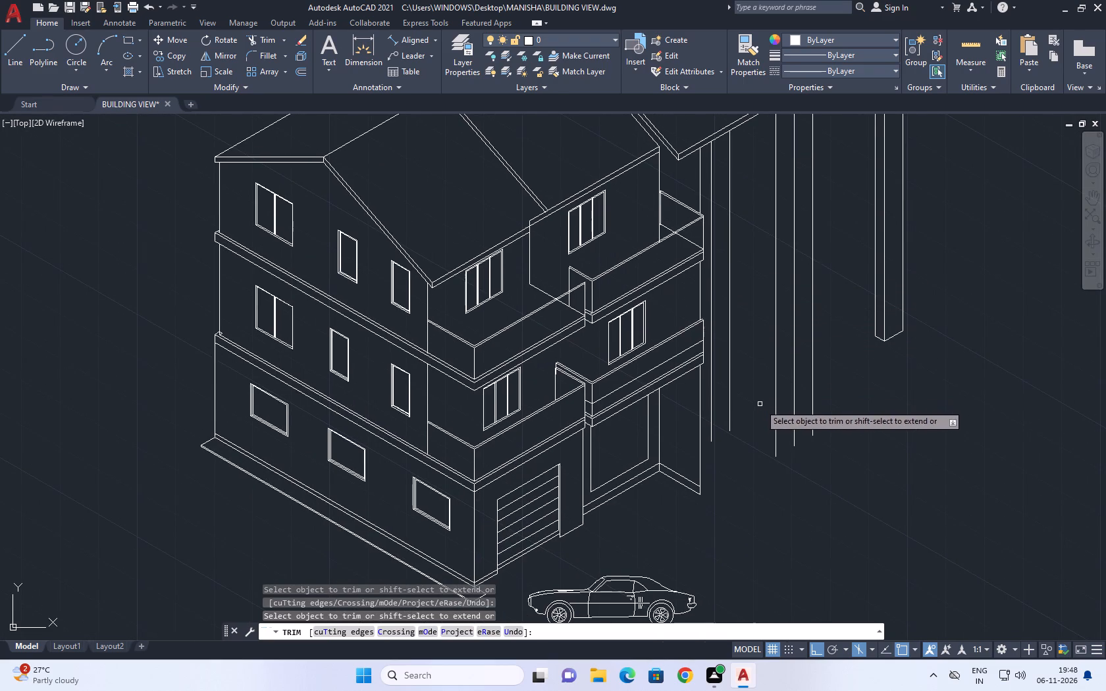
{"action": "right_click", "coordinate": [758, 482]}
{"action": "left_click", "coordinate": [802, 315]}
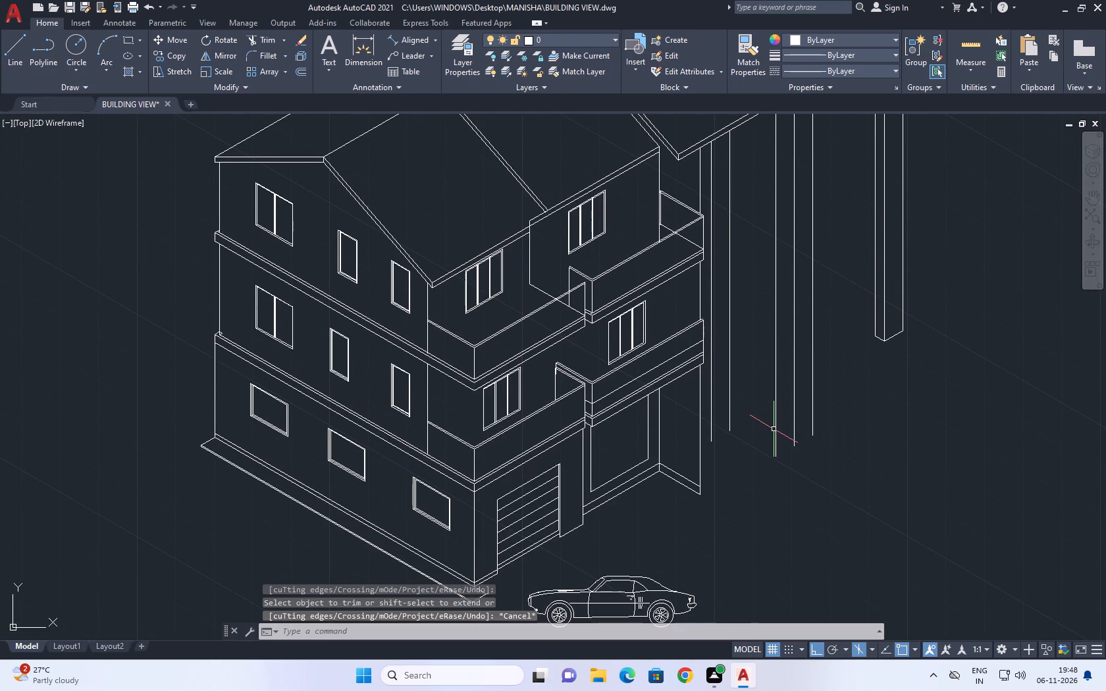
Draw a line about 2'-2" long at 30° from the upper corner of the base band at the outer wall edge.
{"action": "middle_click_drag", "start_coordinate": [715, 486], "coordinate": [664, 492]}
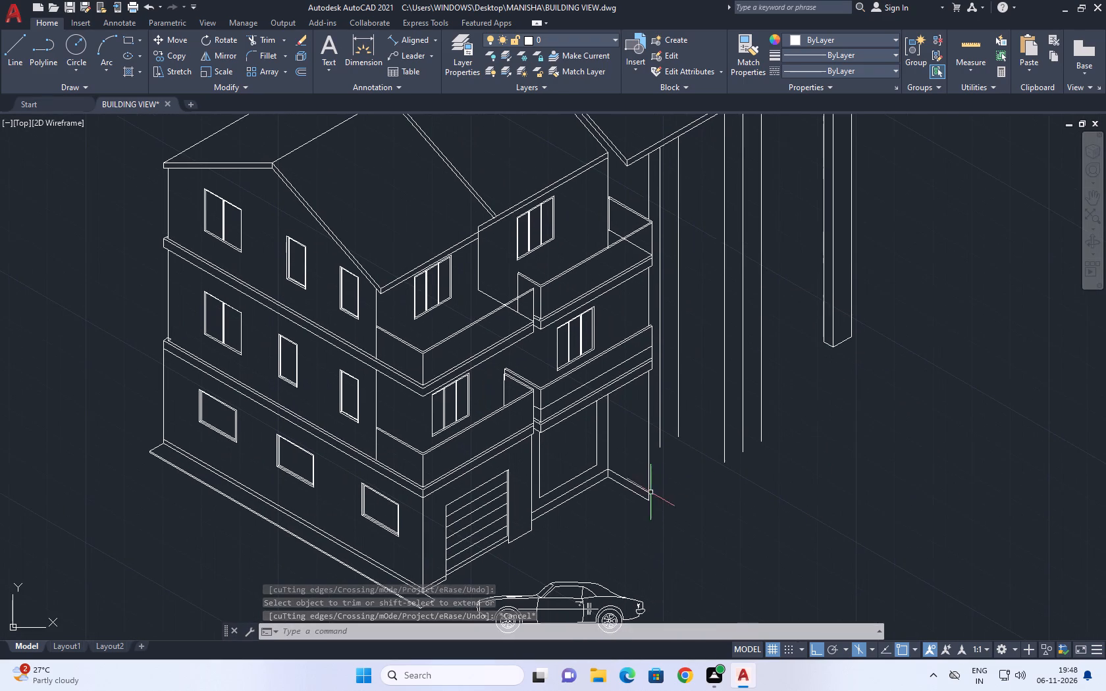
{"action": "left_click", "coordinate": [10, 59]}
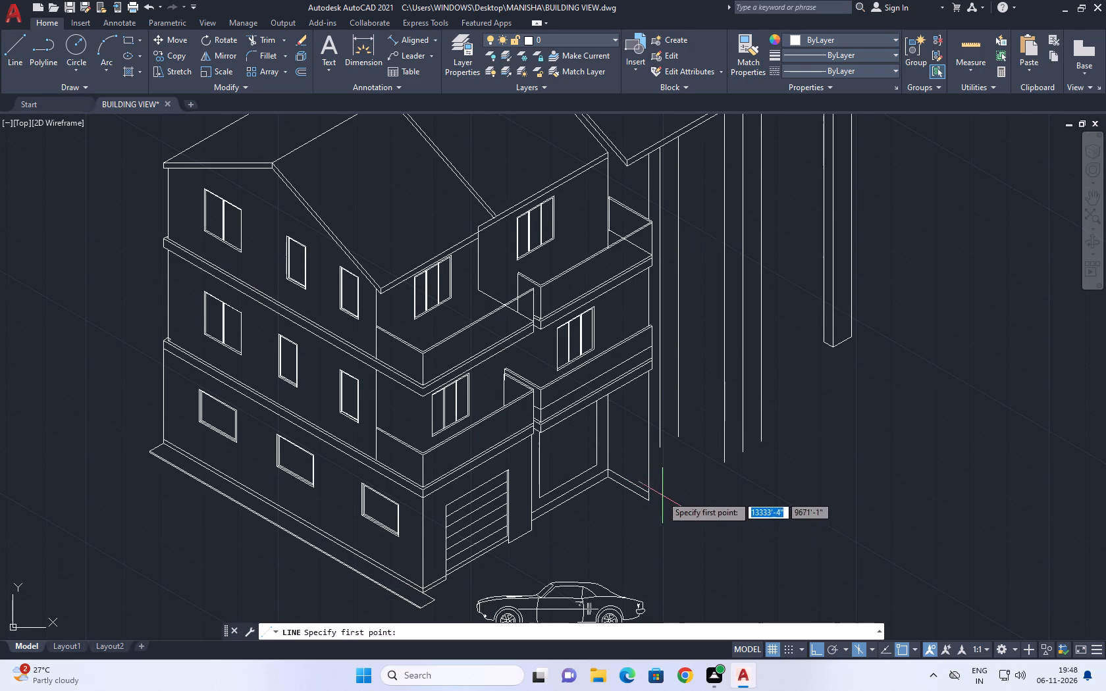
{"action": "scroll", "coordinate": [656, 496], "scroll_direction": "up", "scroll_amount": 1}
{"action": "left_click", "coordinate": [646, 494]}
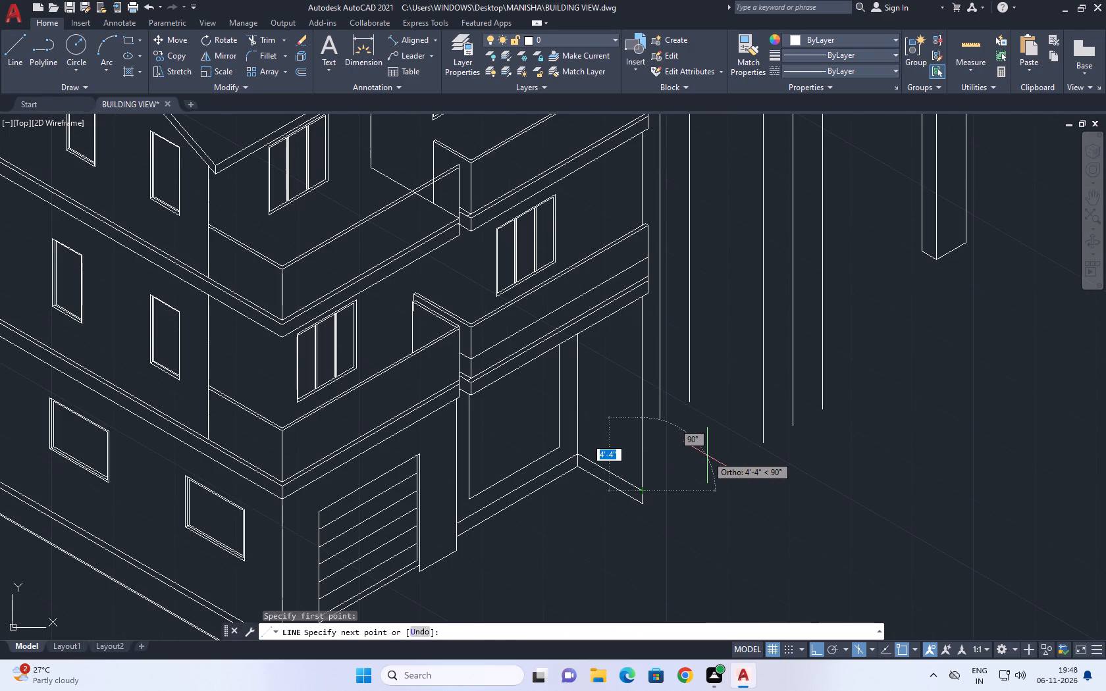
{"action": "key", "text": "F5"}
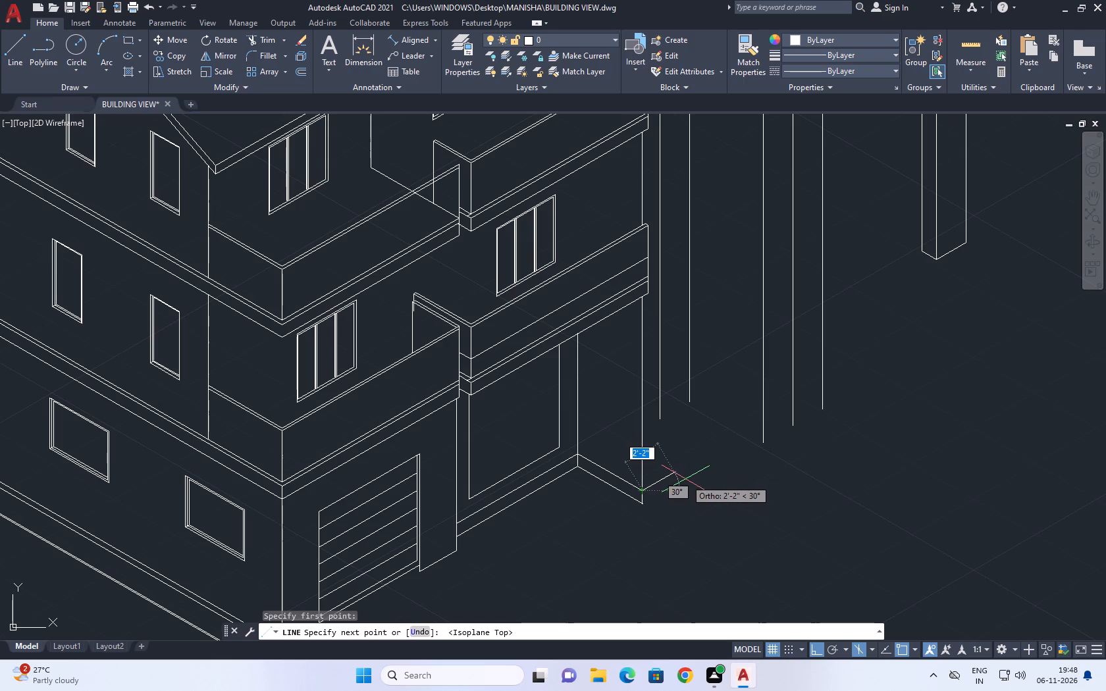
{"action": "left_click", "coordinate": [685, 479]}
{"action": "right_click", "coordinate": [711, 447]}
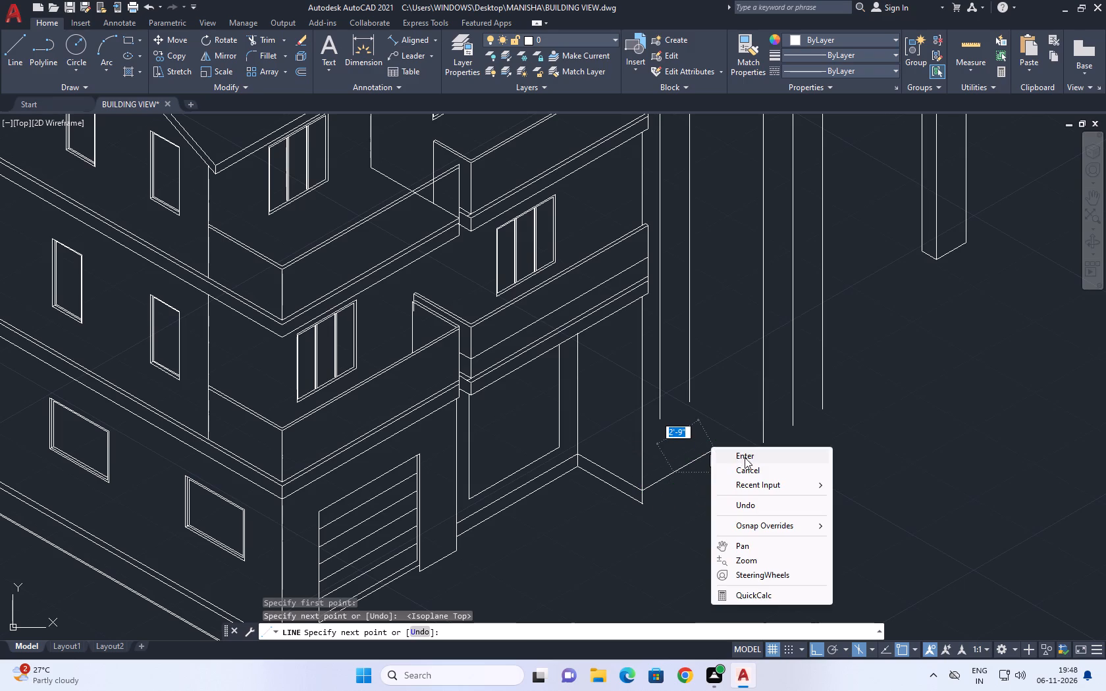
{"action": "left_click", "coordinate": [745, 457]}
Move the short 30° line down to the lower corner of the base band.
{"action": "scroll", "coordinate": [672, 482], "scroll_direction": "up", "scroll_amount": 2}
{"action": "left_click_drag", "start_coordinate": [661, 478], "coordinate": [659, 470]}
{"action": "left_click", "coordinate": [652, 448]}
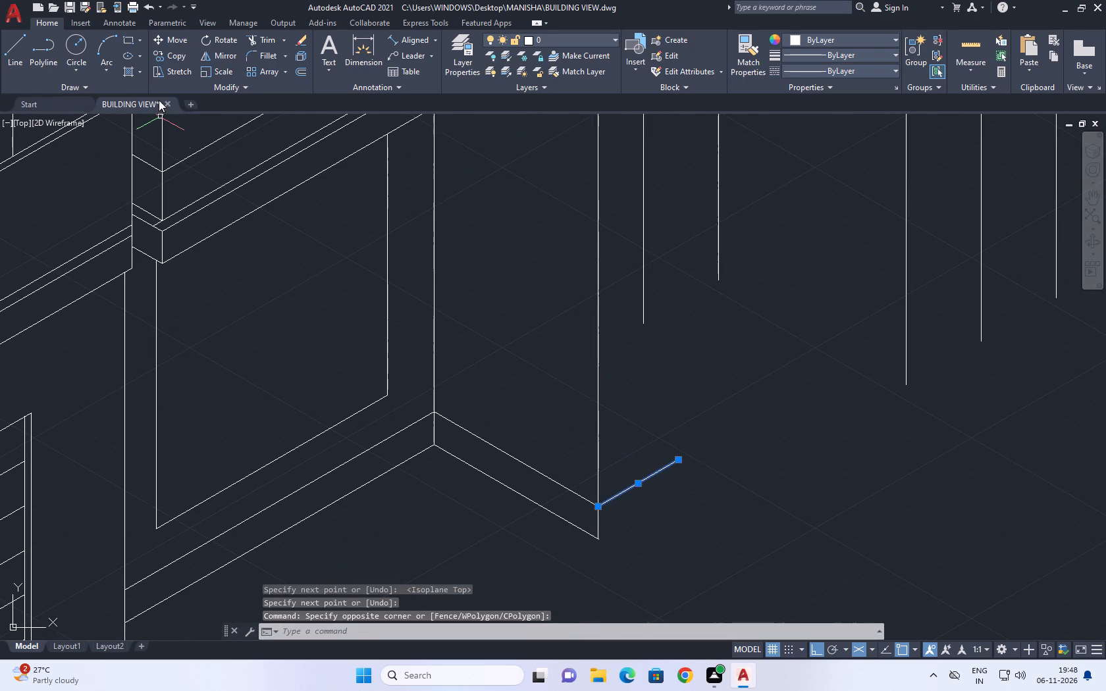
{"action": "left_click", "coordinate": [175, 41]}
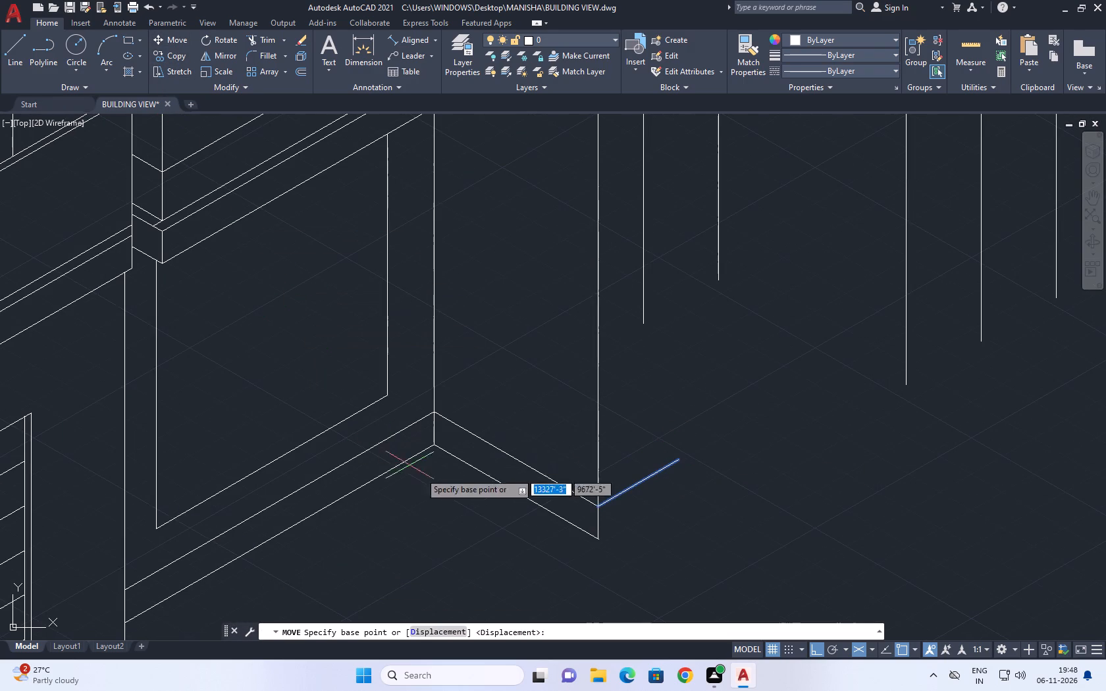
{"action": "middle_click_drag", "start_coordinate": [495, 495], "coordinate": [564, 406]}
{"action": "left_click", "coordinate": [664, 415]}
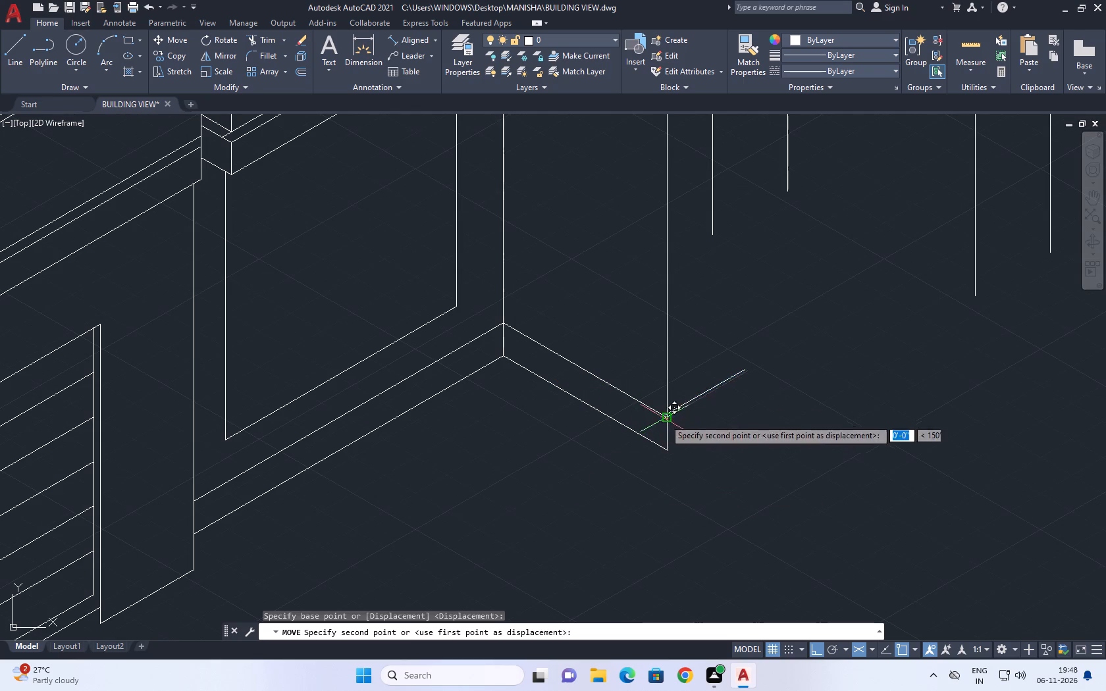
{"action": "left_click", "coordinate": [671, 453]}
Copy the short 30° line from the base band's lower corner to its upper corner.
{"action": "left_click", "coordinate": [718, 420]}
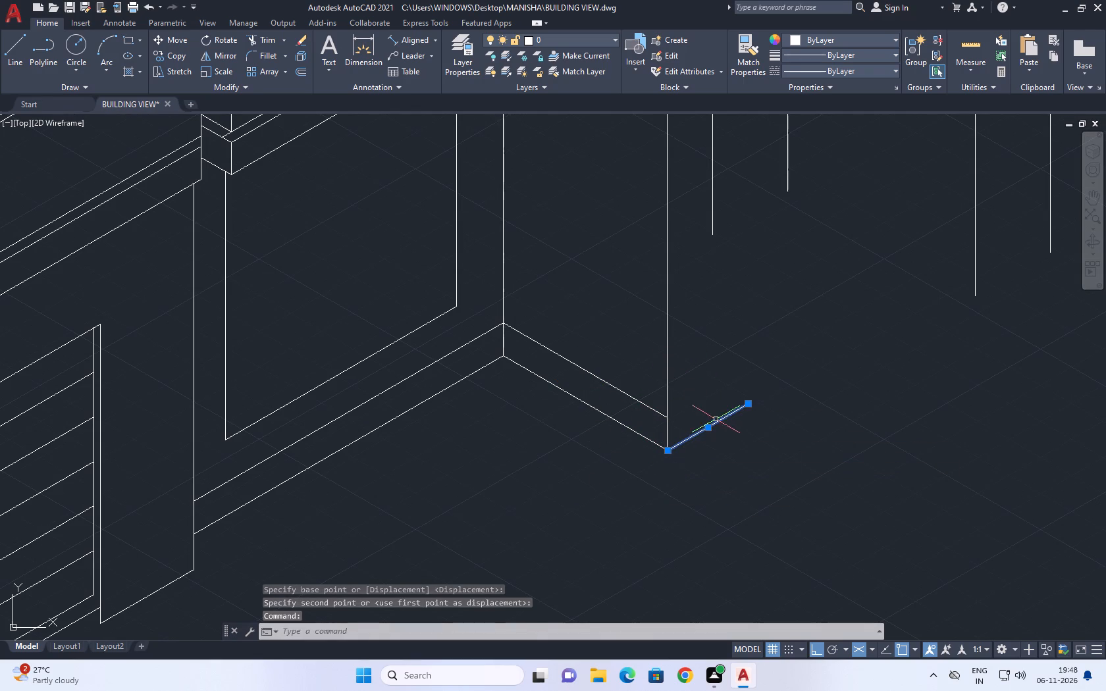
{"action": "left_click", "coordinate": [176, 53]}
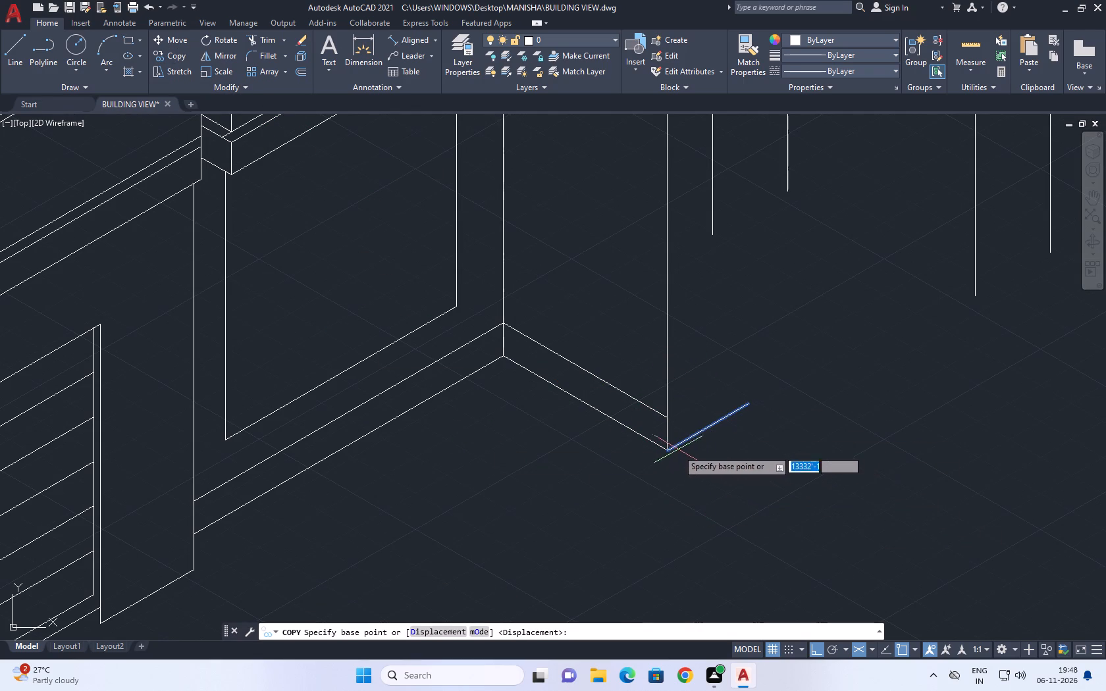
{"action": "left_click", "coordinate": [666, 449]}
{"action": "left_click", "coordinate": [666, 414]}
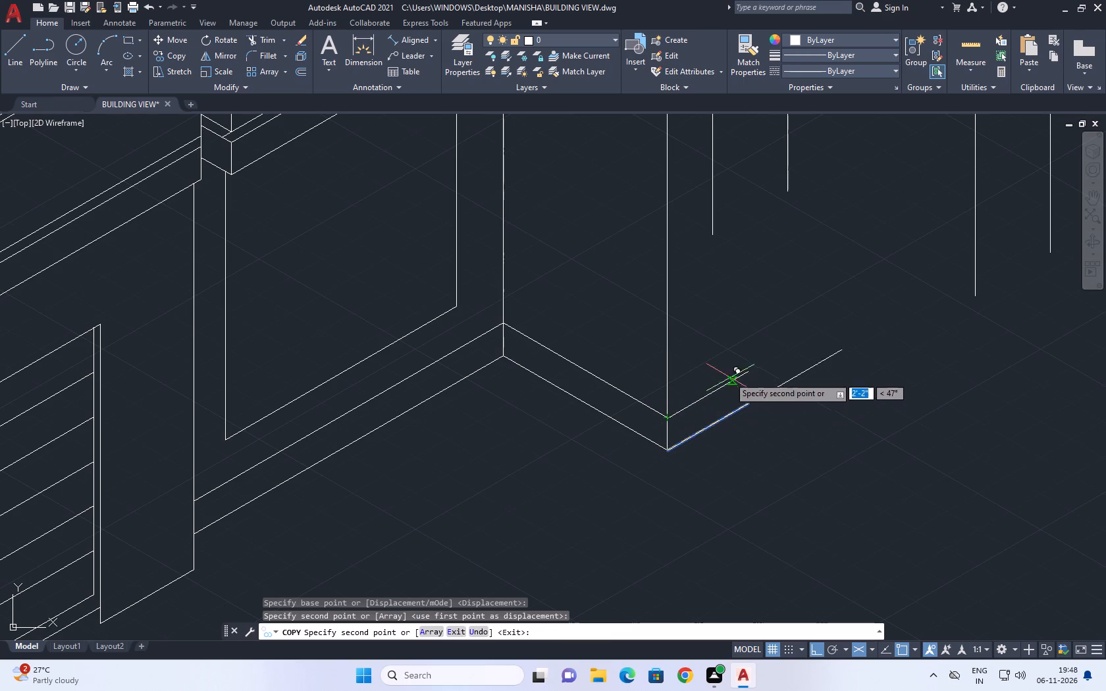
{"action": "right_click", "coordinate": [724, 369]}
{"action": "left_click", "coordinate": [780, 389]}
{"action": "scroll", "coordinate": [767, 422], "scroll_direction": "down", "scroll_amount": 3}
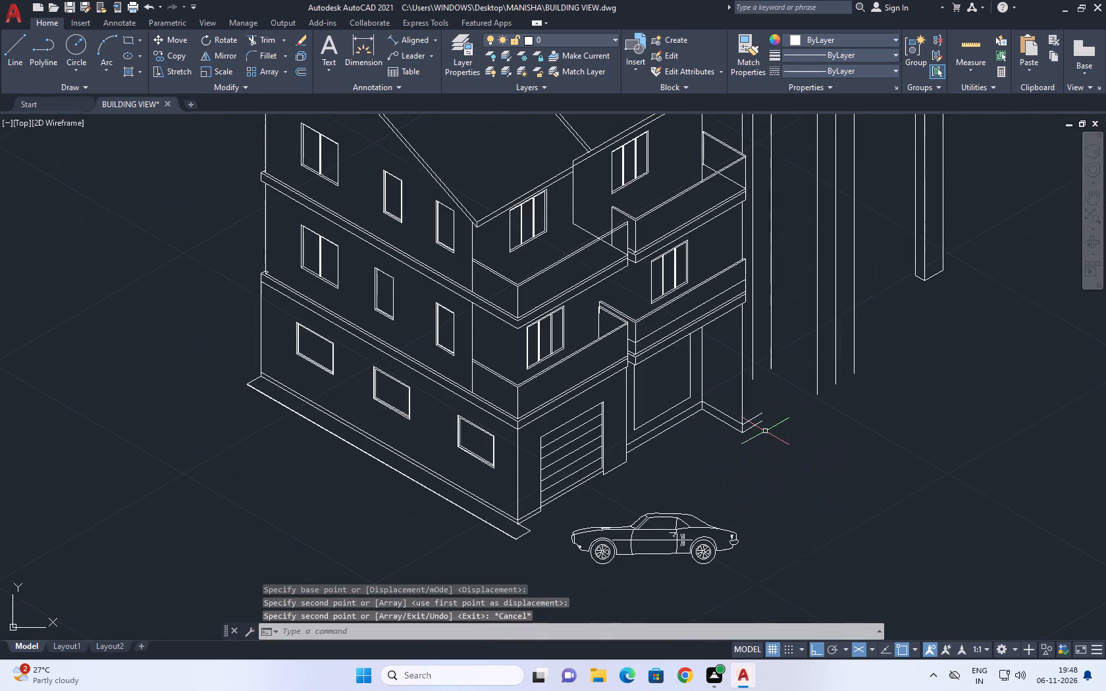
Extend the first vertical line beyond the outer wall edge down to the upper short base band line.
{"action": "scroll", "coordinate": [754, 398], "scroll_direction": "up", "scroll_amount": 1}
{"action": "middle_click_drag", "start_coordinate": [754, 398], "coordinate": [759, 432]}
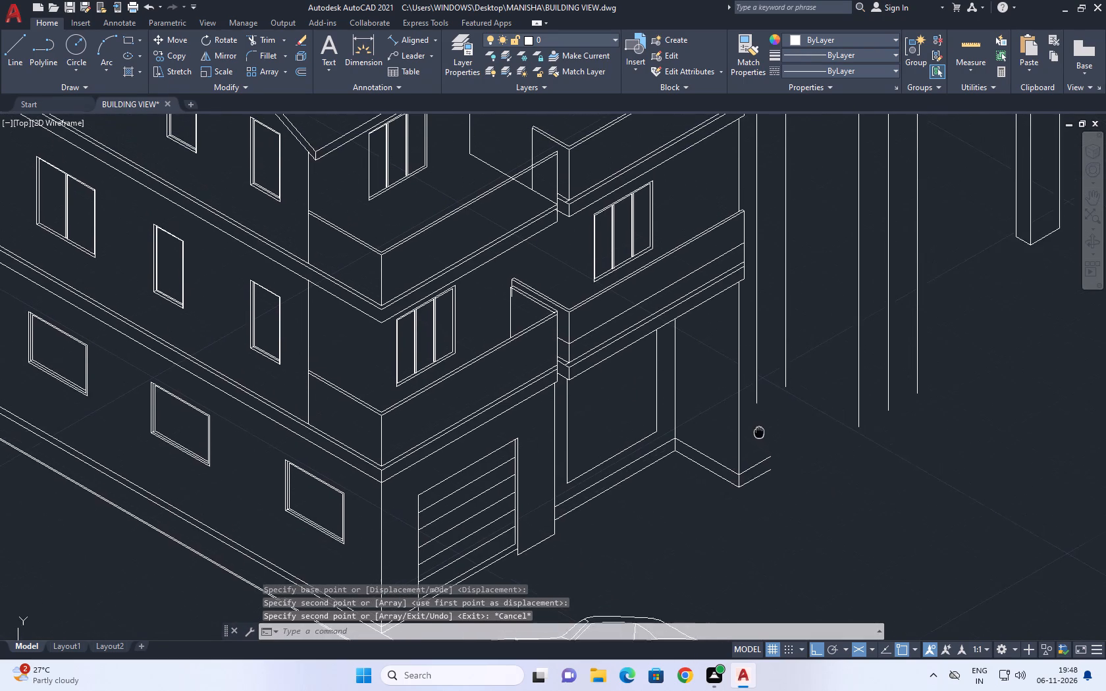
{"action": "middle_click_drag", "start_coordinate": [759, 432], "coordinate": [762, 467]}
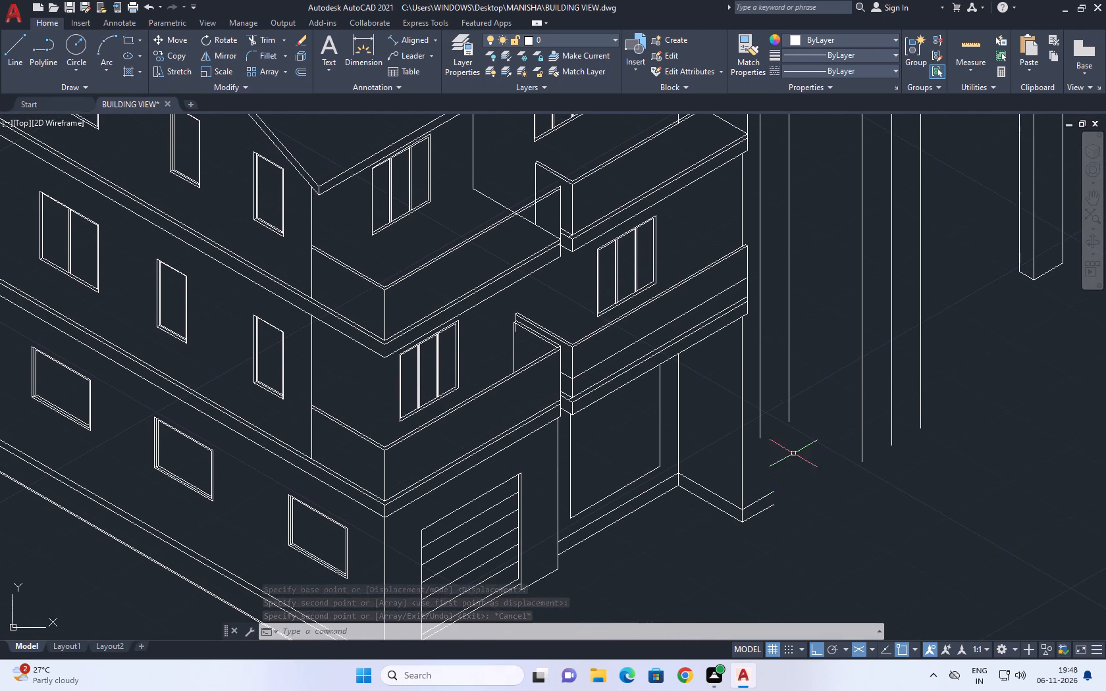
{"action": "scroll", "coordinate": [777, 396], "scroll_direction": "down", "scroll_amount": 2}
{"action": "middle_click_drag", "start_coordinate": [795, 367], "coordinate": [797, 396]}
{"action": "scroll", "coordinate": [779, 396], "scroll_direction": "up", "scroll_amount": 2}
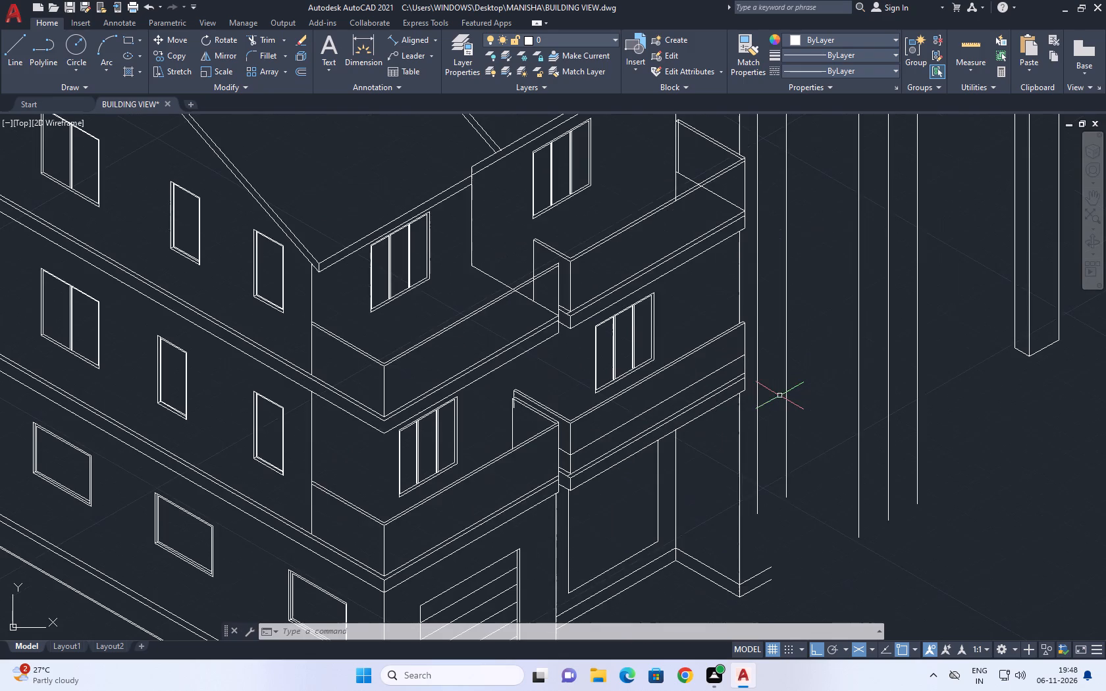
{"action": "middle_click_drag", "start_coordinate": [804, 417], "coordinate": [777, 484]}
{"action": "scroll", "coordinate": [770, 380], "scroll_direction": "down", "scroll_amount": 2}
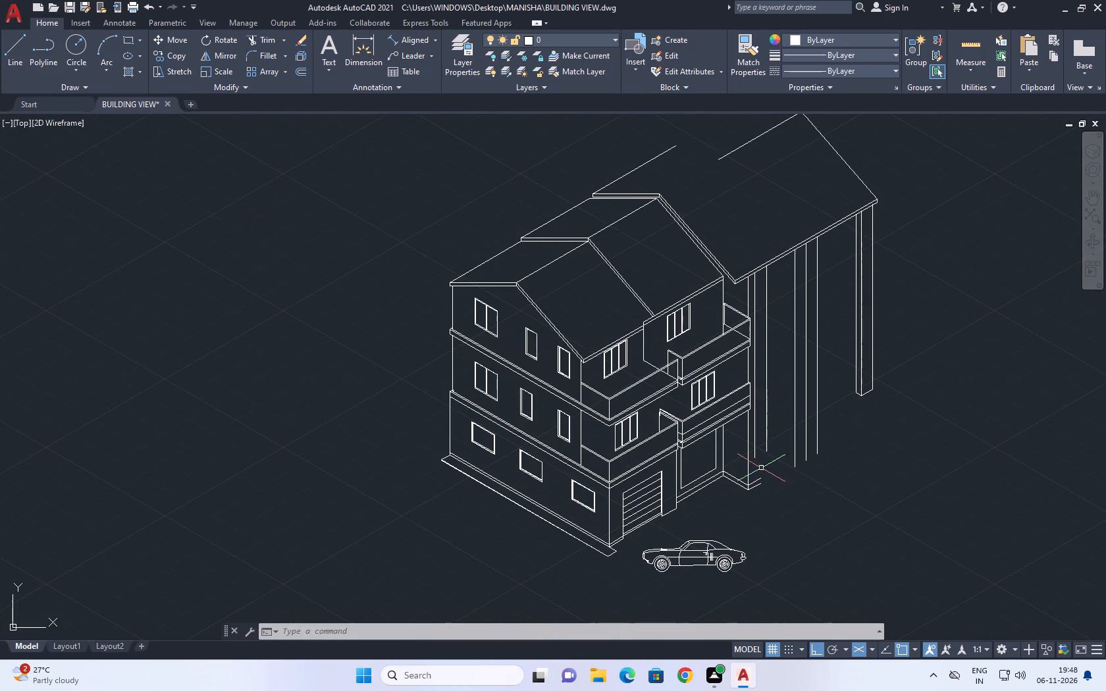
{"action": "middle_click_drag", "start_coordinate": [752, 472], "coordinate": [772, 516]}
{"action": "key", "text": "e"}
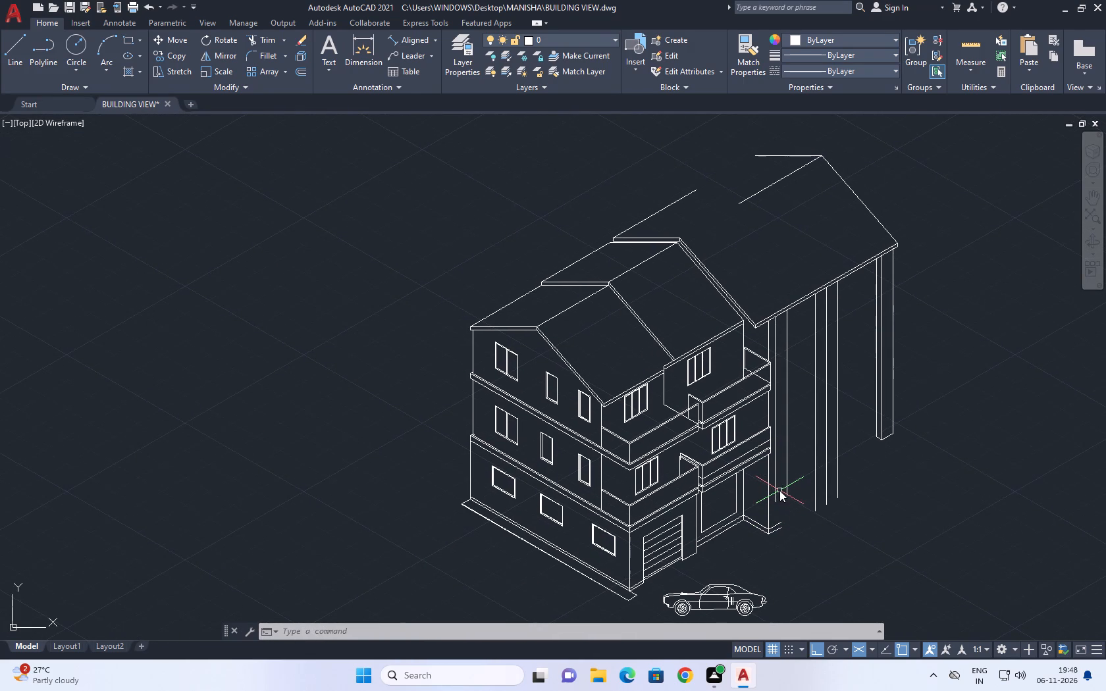
{"action": "key", "text": "x"}
{"action": "key", "text": "space"}
{"action": "scroll", "coordinate": [779, 518], "scroll_direction": "up", "scroll_amount": 2}
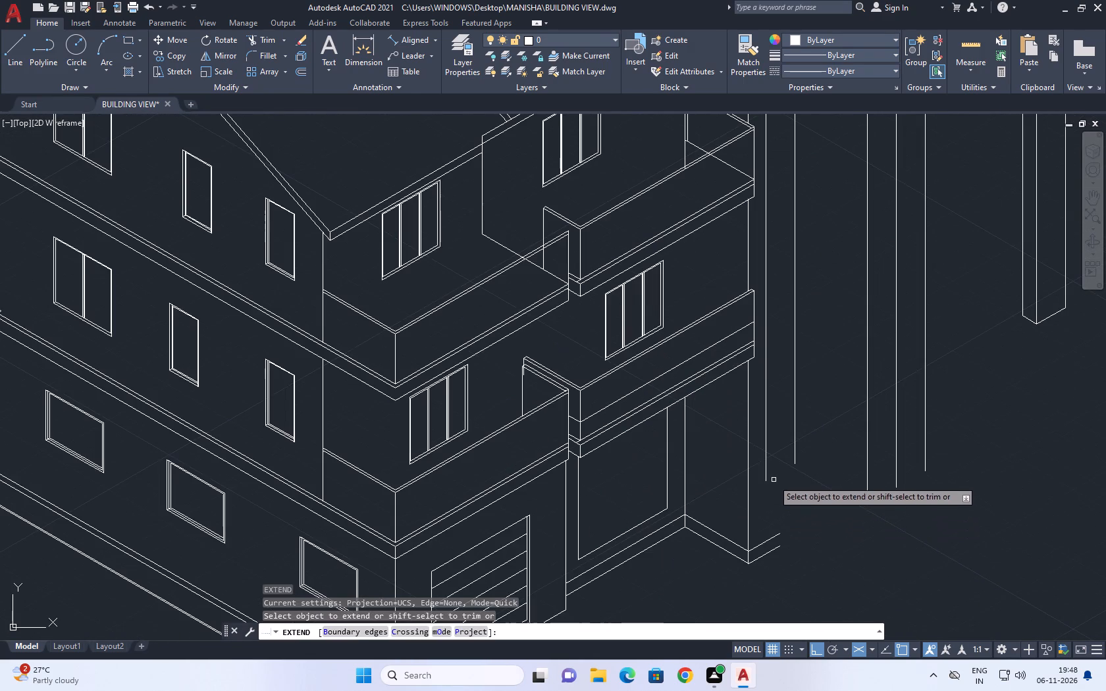
{"action": "left_click", "coordinate": [762, 477]}
{"action": "left_click", "coordinate": [810, 436]}
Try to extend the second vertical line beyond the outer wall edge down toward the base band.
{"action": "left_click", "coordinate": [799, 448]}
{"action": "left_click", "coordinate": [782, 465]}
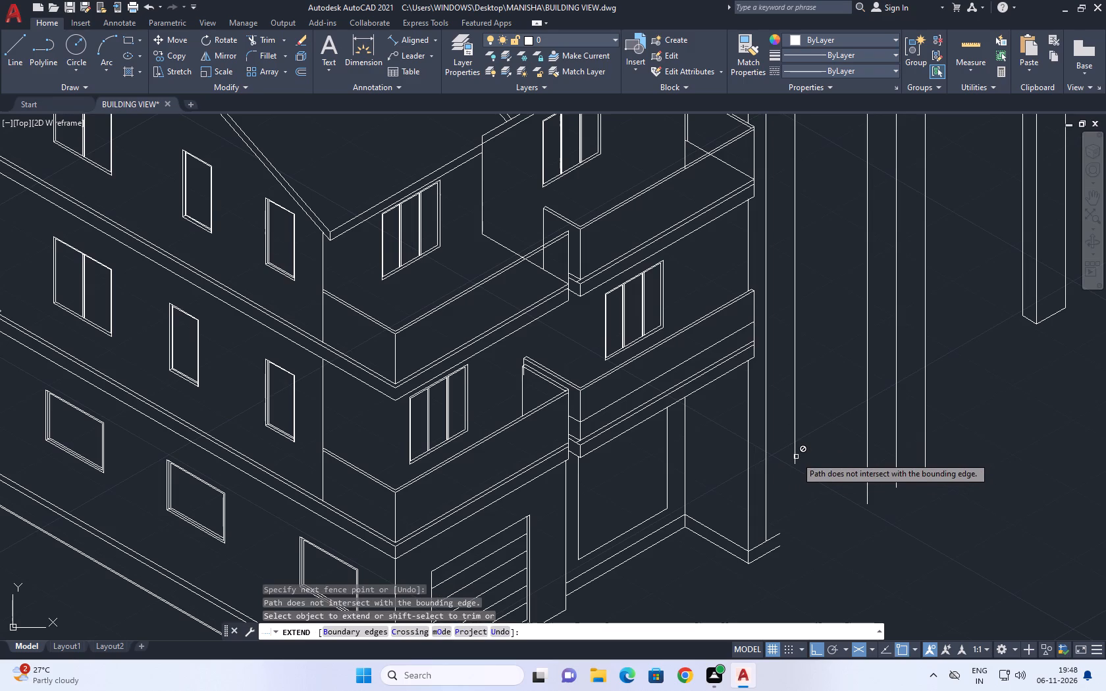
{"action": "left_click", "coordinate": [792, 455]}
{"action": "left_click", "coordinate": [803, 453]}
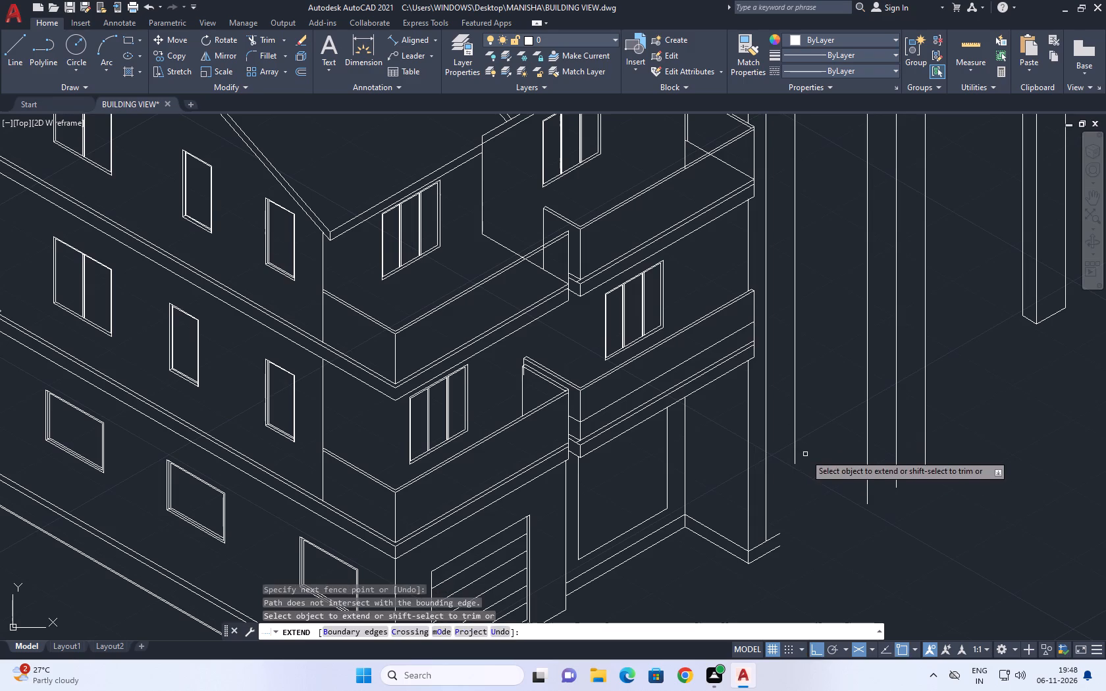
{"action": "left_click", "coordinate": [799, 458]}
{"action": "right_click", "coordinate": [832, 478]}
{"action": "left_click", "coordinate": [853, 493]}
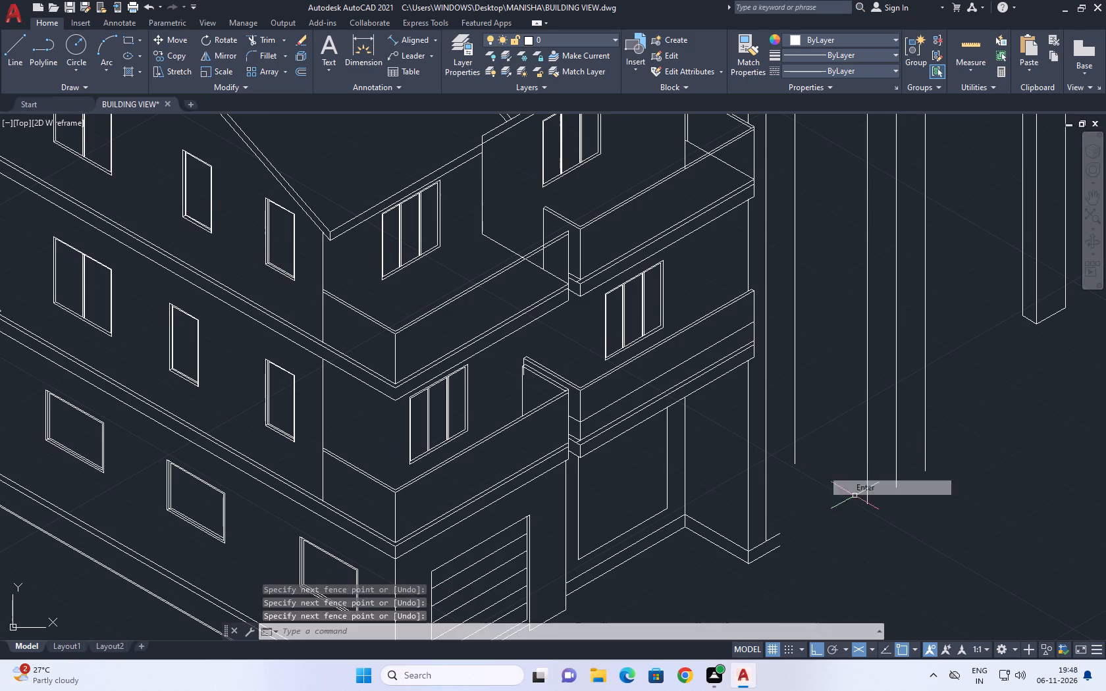
Erase the second vertical line beyond the outer wall edge, just past the corner column.
{"action": "scroll", "coordinate": [820, 482], "scroll_direction": "down", "scroll_amount": 3}
{"action": "scroll", "coordinate": [814, 409], "scroll_direction": "up", "scroll_amount": 2}
{"action": "scroll", "coordinate": [793, 347], "scroll_direction": "up", "scroll_amount": 1}
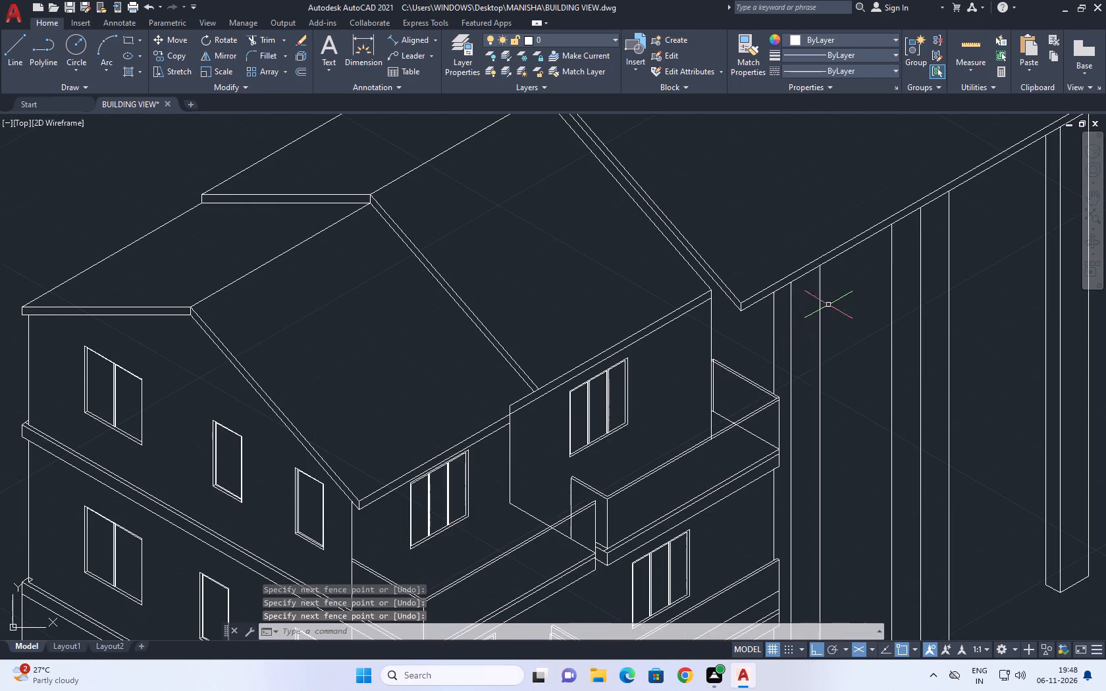
{"action": "left_click", "coordinate": [831, 303]}
{"action": "left_click", "coordinate": [844, 315]}
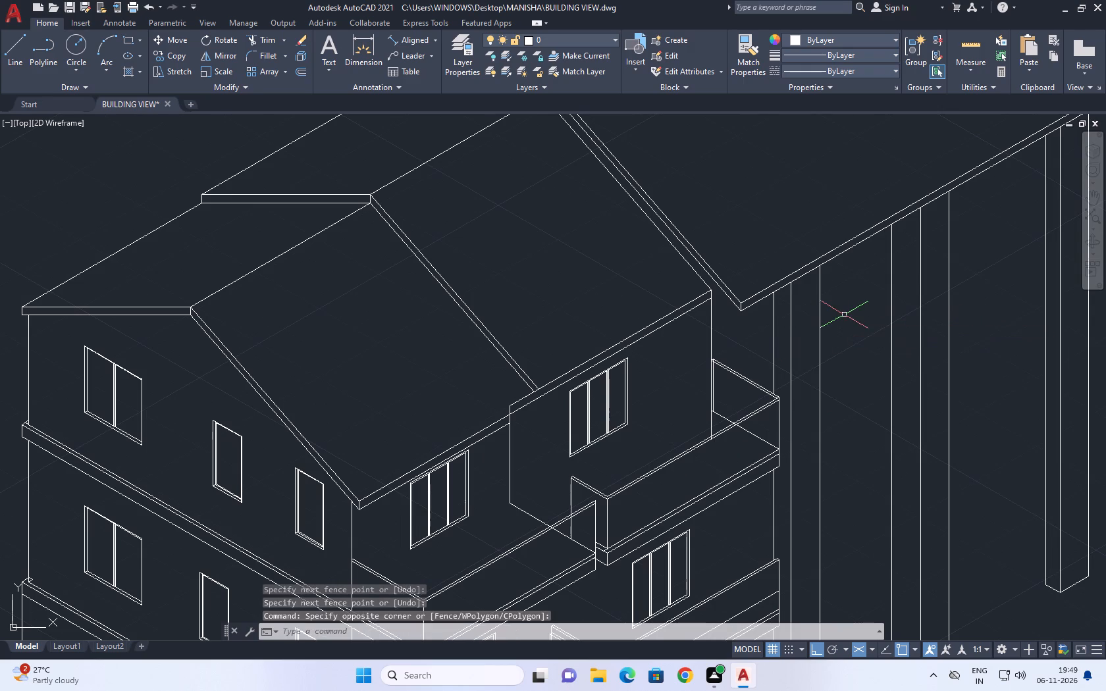
{"action": "middle_click_drag", "start_coordinate": [865, 327], "coordinate": [749, 363]}
{"action": "scroll", "coordinate": [935, 286], "scroll_direction": "down", "scroll_amount": 2}
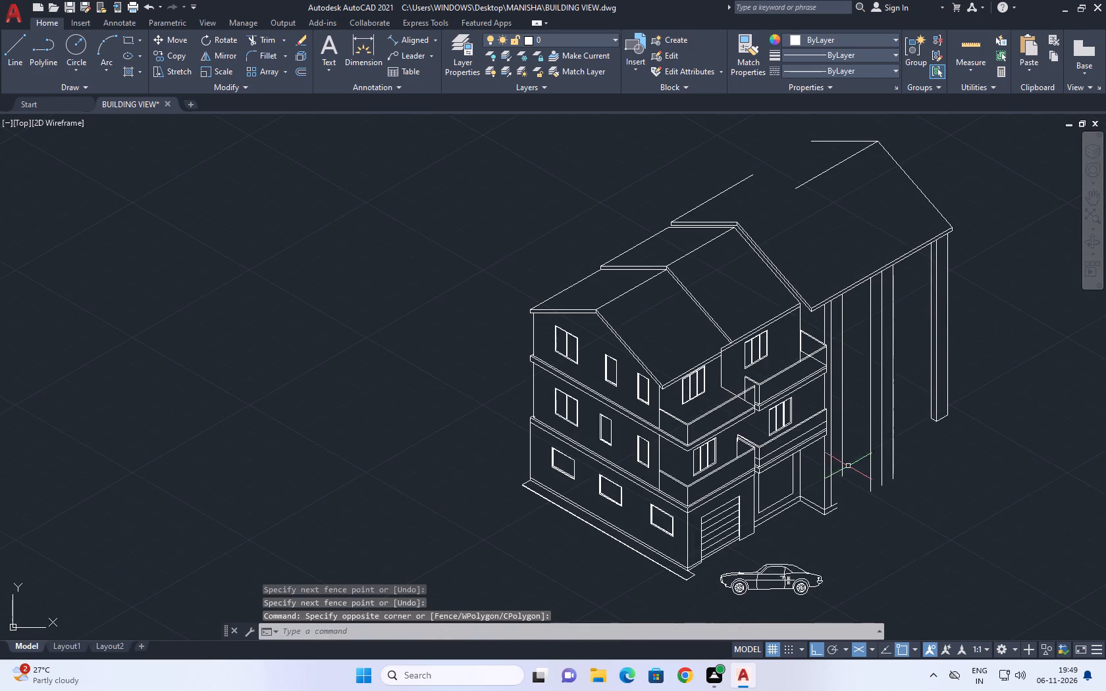
{"action": "scroll", "coordinate": [845, 467], "scroll_direction": "up", "scroll_amount": 2}
{"action": "left_click", "coordinate": [848, 430]}
{"action": "left_click", "coordinate": [824, 471]}
{"action": "right_click", "coordinate": [885, 419]}
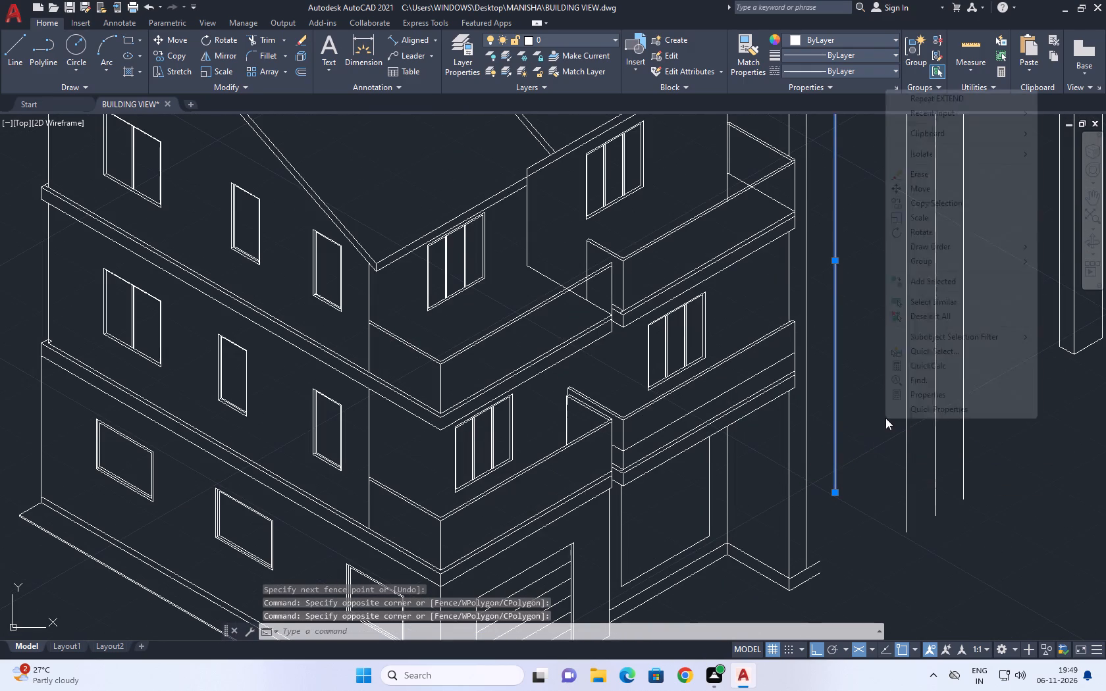
{"action": "left_click", "coordinate": [914, 181]}
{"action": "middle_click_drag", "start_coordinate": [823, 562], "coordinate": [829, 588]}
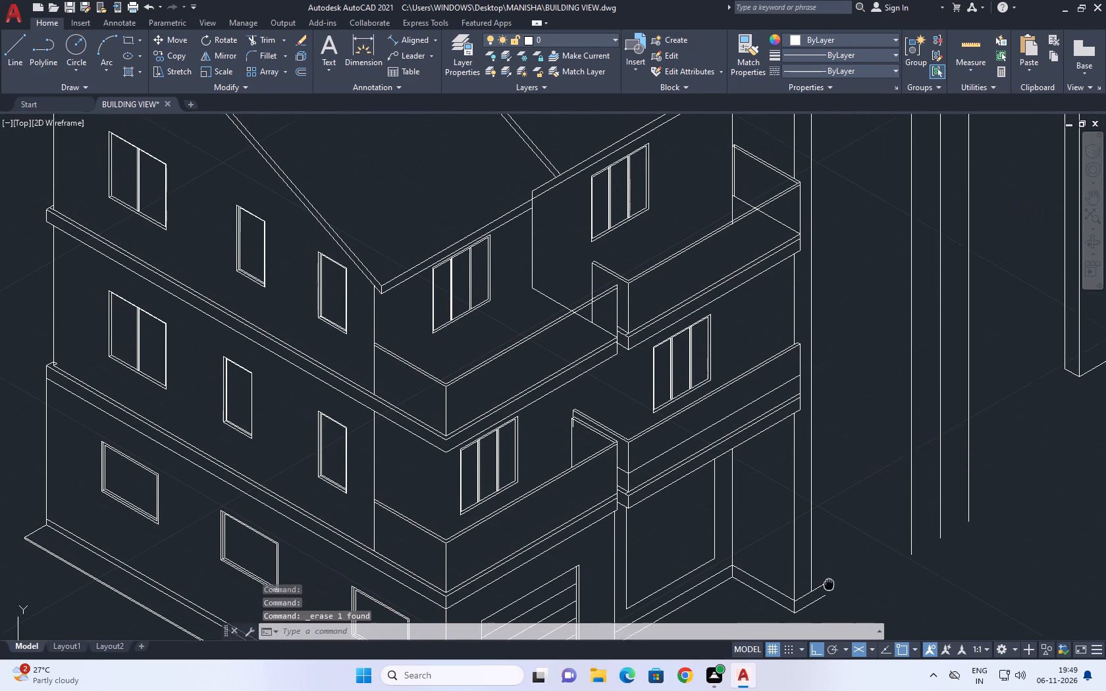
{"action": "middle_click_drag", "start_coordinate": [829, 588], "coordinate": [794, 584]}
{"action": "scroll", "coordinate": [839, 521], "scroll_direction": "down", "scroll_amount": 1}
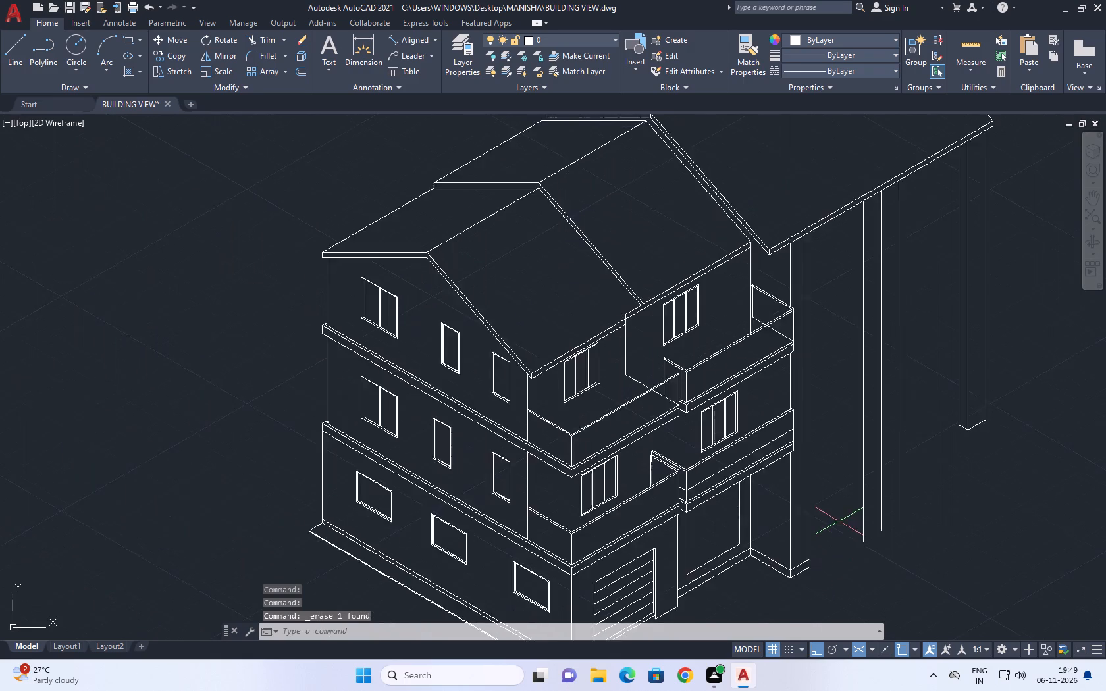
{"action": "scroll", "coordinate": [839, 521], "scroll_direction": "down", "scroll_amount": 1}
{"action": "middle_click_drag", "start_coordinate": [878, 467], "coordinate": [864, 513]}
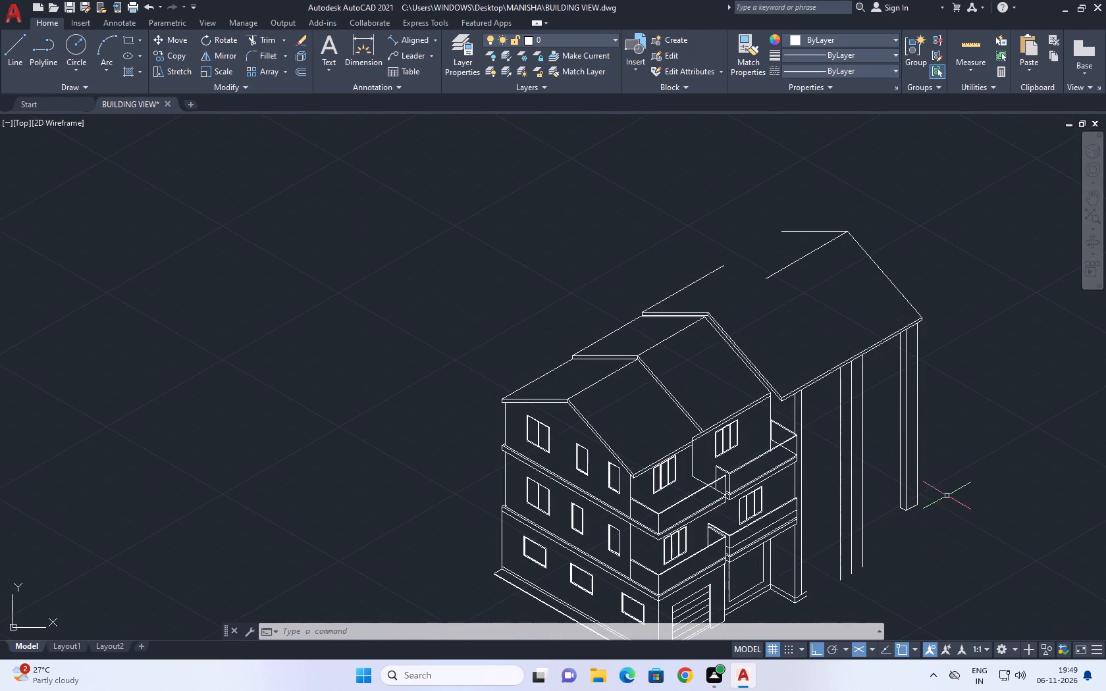
Copy the complete column at the rear roof's far end along the eave to the vertical line just beyond the outer wall edge.
{"action": "left_click_drag", "start_coordinate": [961, 459], "coordinate": [953, 467]}
{"action": "left_click", "coordinate": [917, 541]}
{"action": "left_click_drag", "start_coordinate": [962, 467], "coordinate": [935, 484]}
{"action": "left_click_drag", "start_coordinate": [898, 526], "coordinate": [893, 538]}
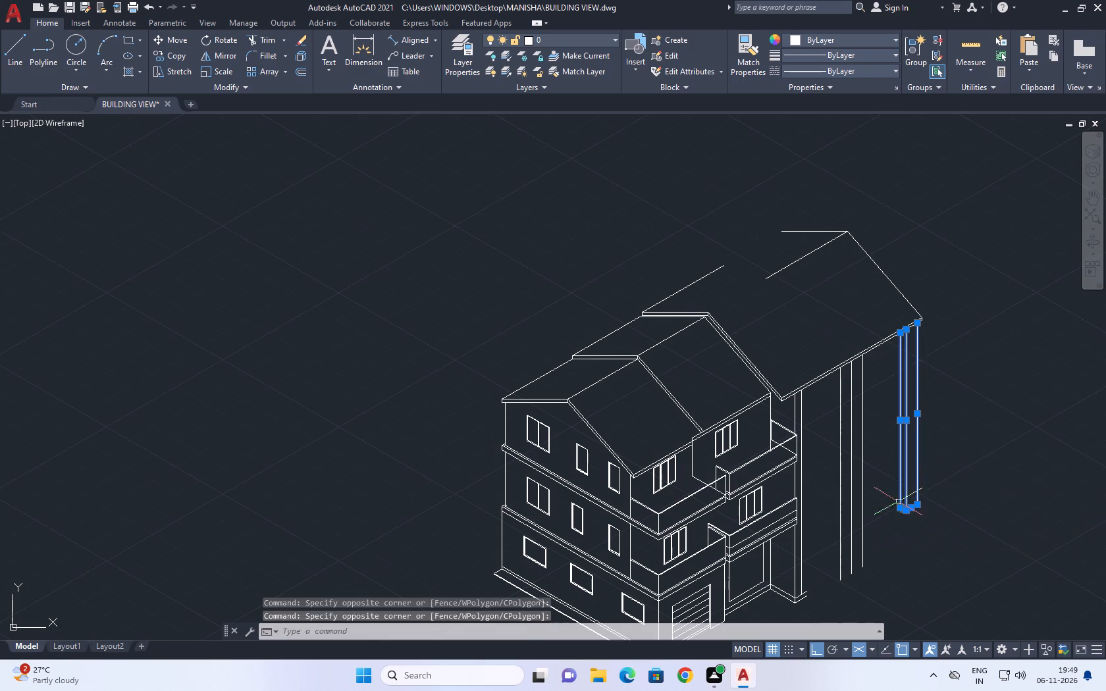
{"action": "left_click", "coordinate": [184, 59]}
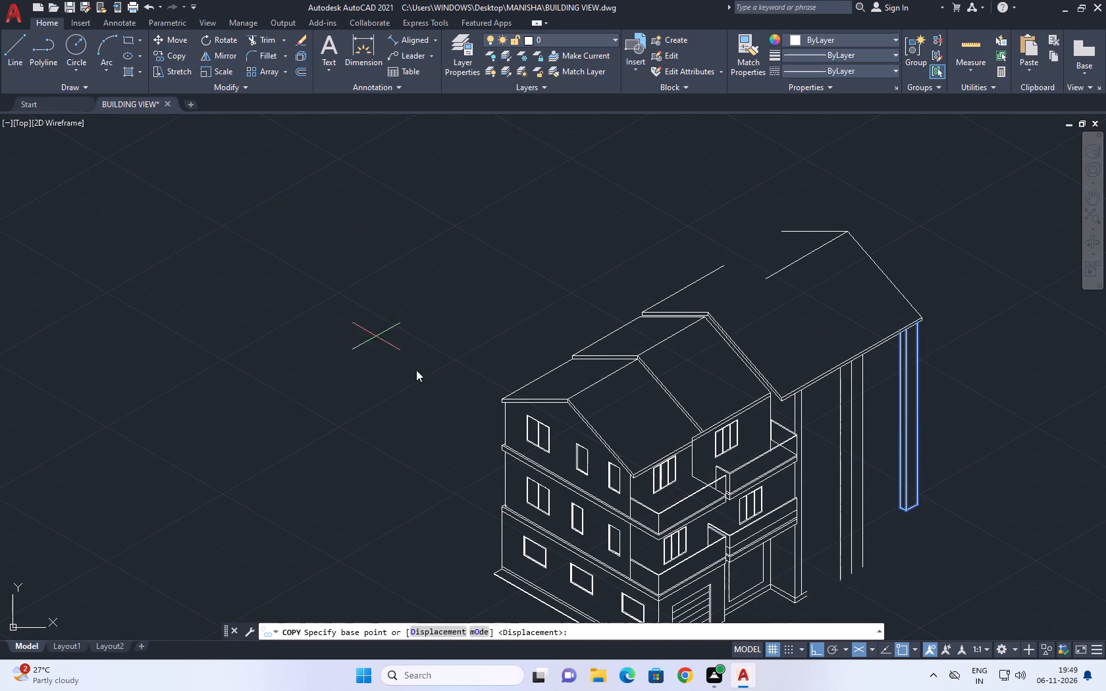
{"action": "scroll", "coordinate": [905, 521], "scroll_direction": "up", "scroll_amount": 2}
{"action": "middle_click_drag", "start_coordinate": [849, 354], "coordinate": [776, 547]}
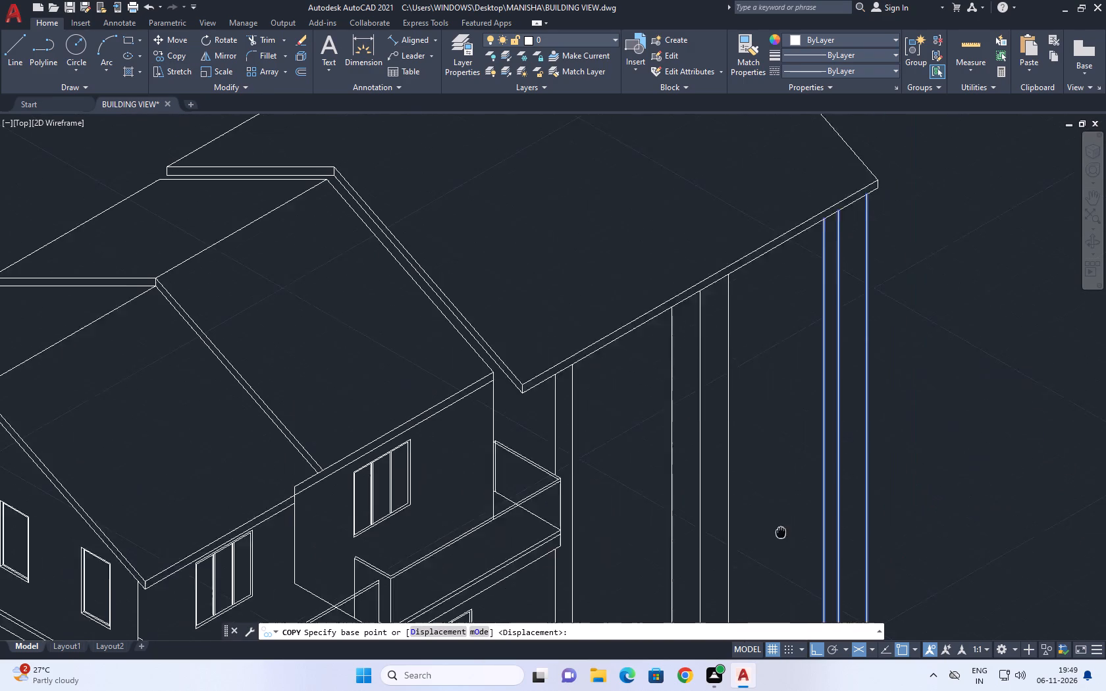
{"action": "scroll", "coordinate": [820, 231], "scroll_direction": "up", "scroll_amount": 1}
{"action": "left_click", "coordinate": [815, 242]}
{"action": "scroll", "coordinate": [806, 261], "scroll_direction": "down", "scroll_amount": 1}
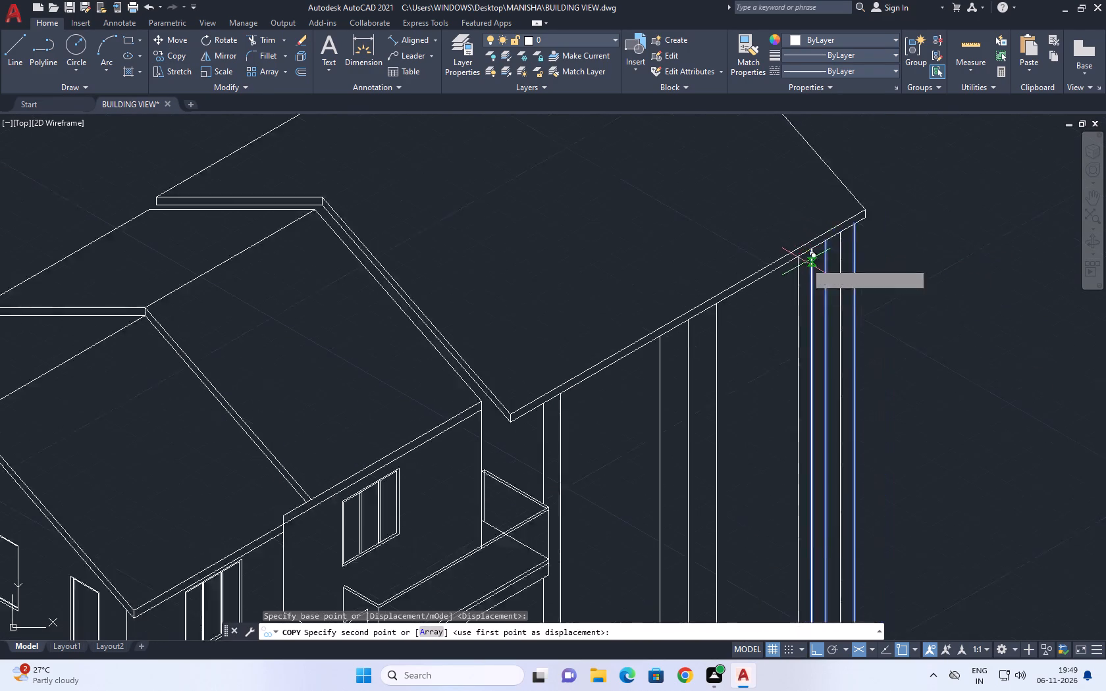
{"action": "scroll", "coordinate": [806, 263], "scroll_direction": "down", "scroll_amount": 3}
{"action": "scroll", "coordinate": [733, 329], "scroll_direction": "up", "scroll_amount": 3}
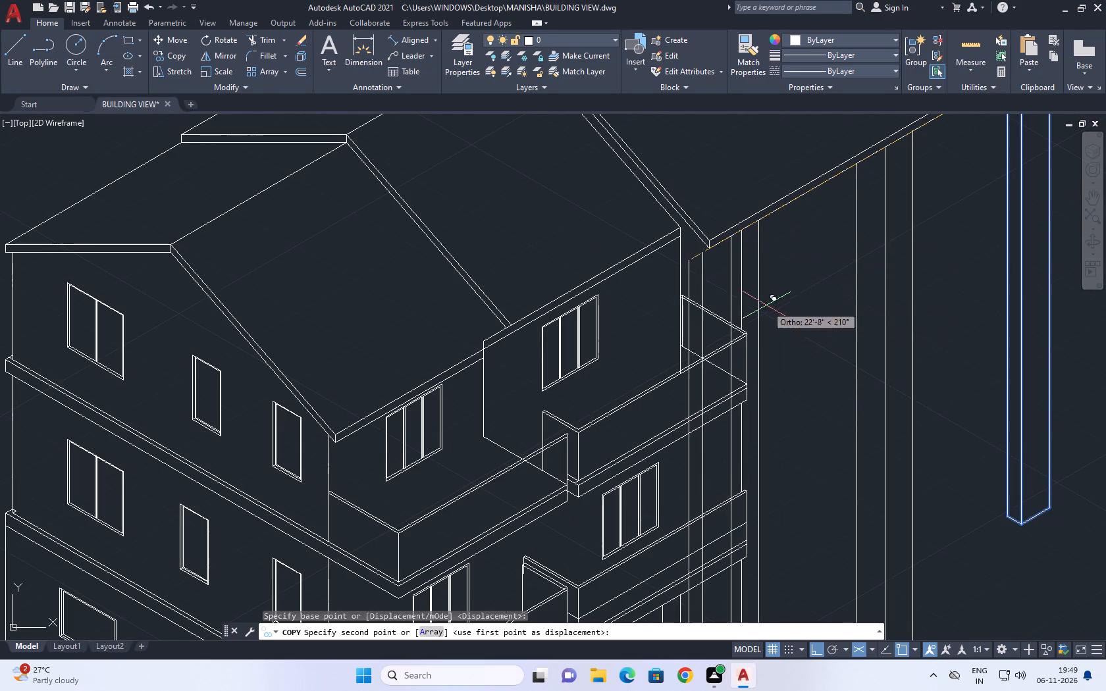
{"action": "left_click", "coordinate": [762, 221]}
{"action": "scroll", "coordinate": [781, 213], "scroll_direction": "down", "scroll_amount": 3}
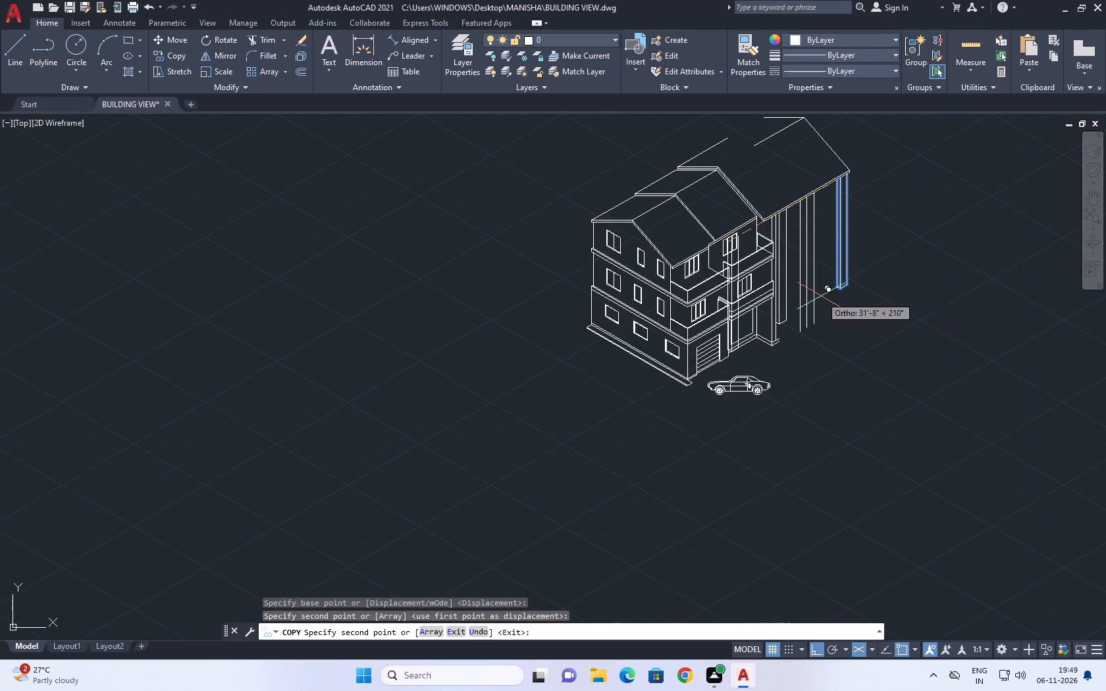
{"action": "right_click", "coordinate": [822, 296]}
{"action": "left_click", "coordinate": [866, 317]}
Fillet the lower short base band line with the first vertical line beyond the outer wall edge into a closed corner.
{"action": "scroll", "coordinate": [764, 323], "scroll_direction": "up", "scroll_amount": 3}
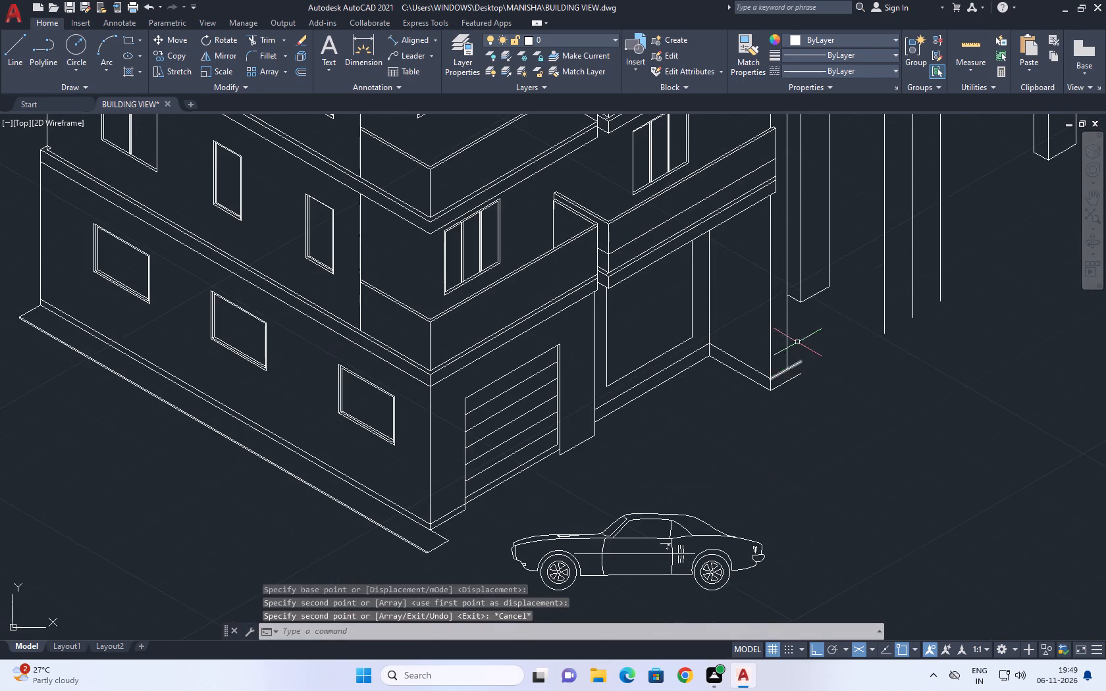
{"action": "middle_click_drag", "start_coordinate": [809, 303], "coordinate": [816, 392]}
{"action": "scroll", "coordinate": [820, 386], "scroll_direction": "down", "scroll_amount": 1}
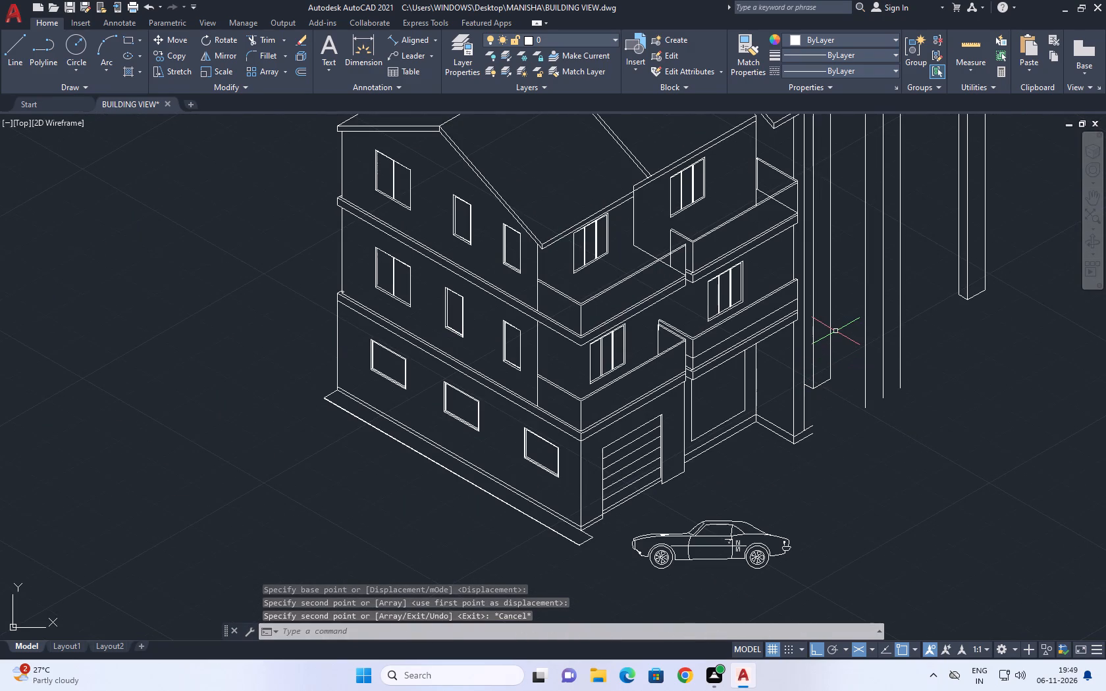
{"action": "scroll", "coordinate": [850, 361], "scroll_direction": "down", "scroll_amount": 1}
{"action": "middle_click_drag", "start_coordinate": [828, 347], "coordinate": [795, 404]}
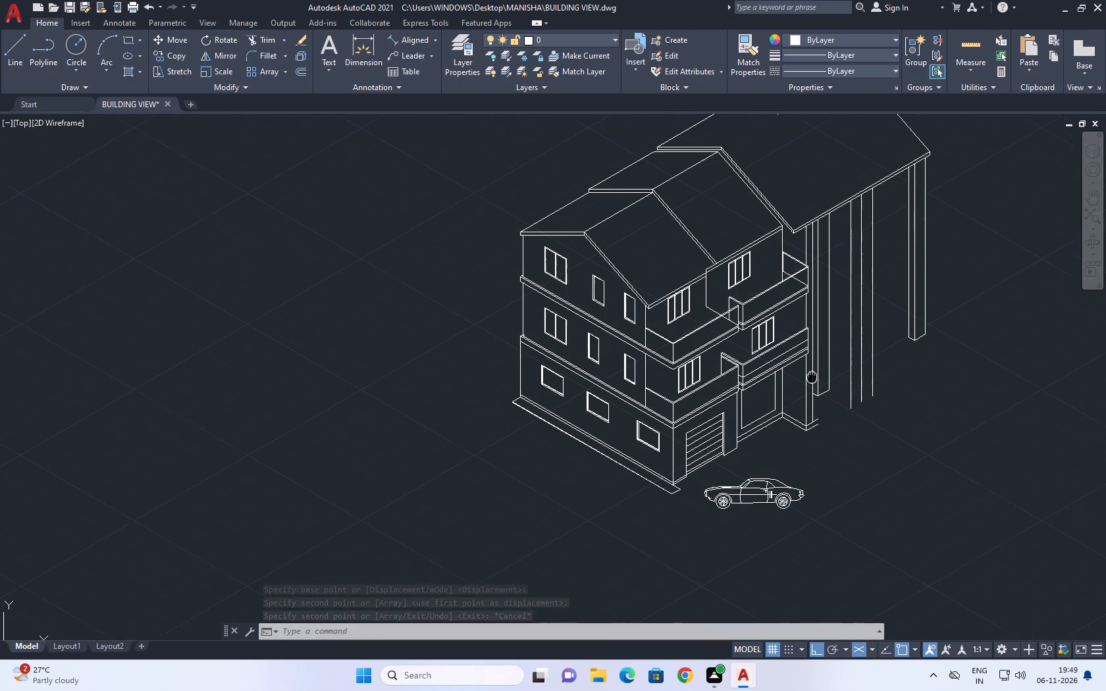
{"action": "middle_click_drag", "start_coordinate": [795, 404], "coordinate": [789, 419]}
{"action": "scroll", "coordinate": [812, 270], "scroll_direction": "up", "scroll_amount": 2}
{"action": "middle_click_drag", "start_coordinate": [776, 343], "coordinate": [745, 248]}
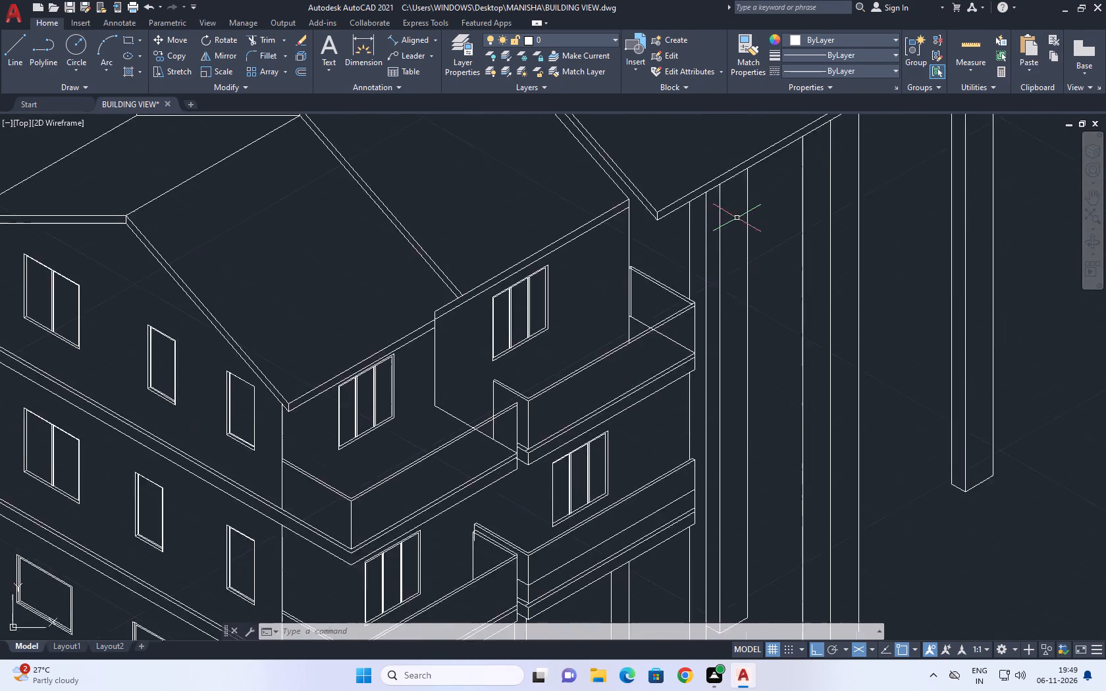
{"action": "scroll", "coordinate": [739, 243], "scroll_direction": "down", "scroll_amount": 2}
{"action": "scroll", "coordinate": [751, 417], "scroll_direction": "up", "scroll_amount": 4}
{"action": "middle_click_drag", "start_coordinate": [670, 603], "coordinate": [673, 577]}
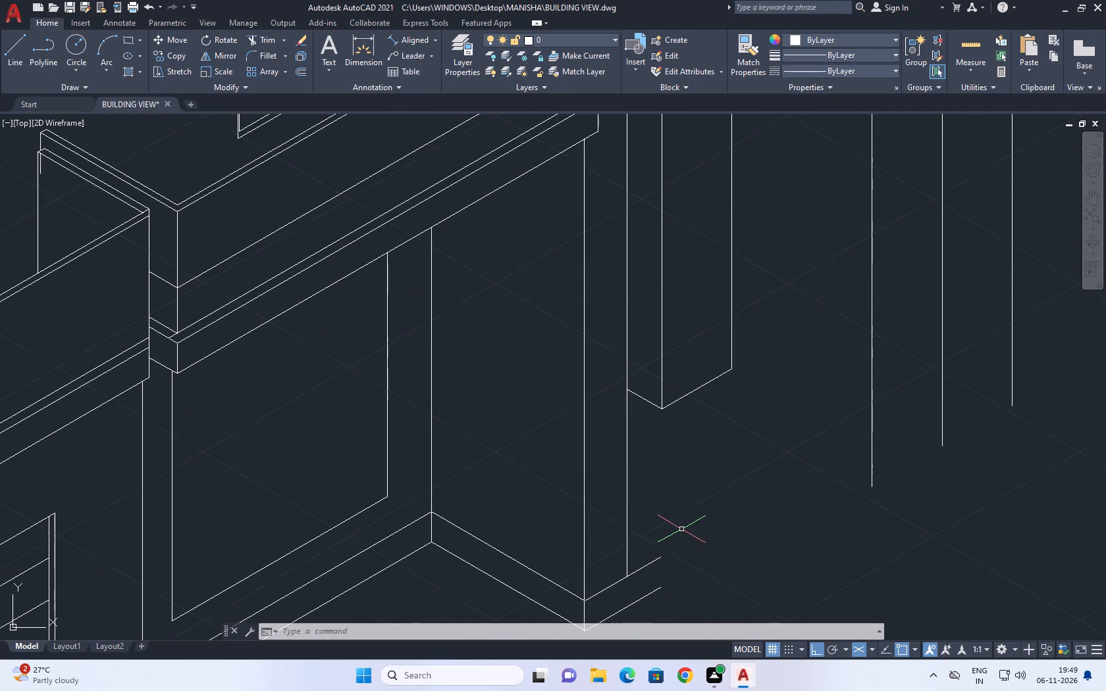
{"action": "middle_click_drag", "start_coordinate": [645, 594], "coordinate": [638, 507]}
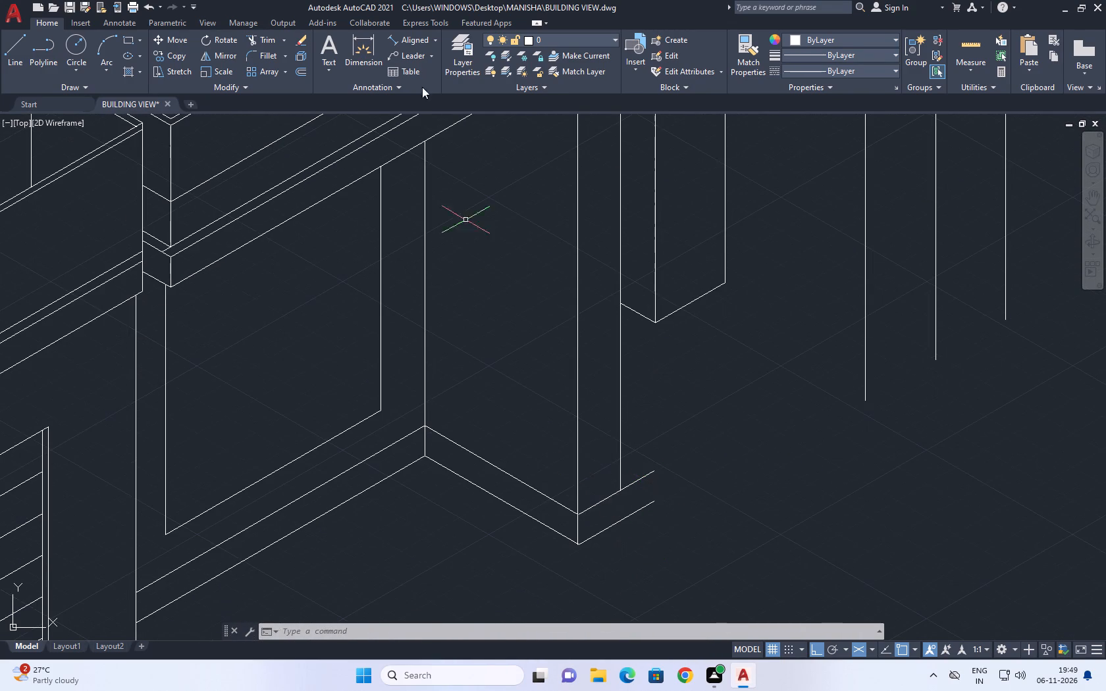
{"action": "left_click", "coordinate": [270, 53]}
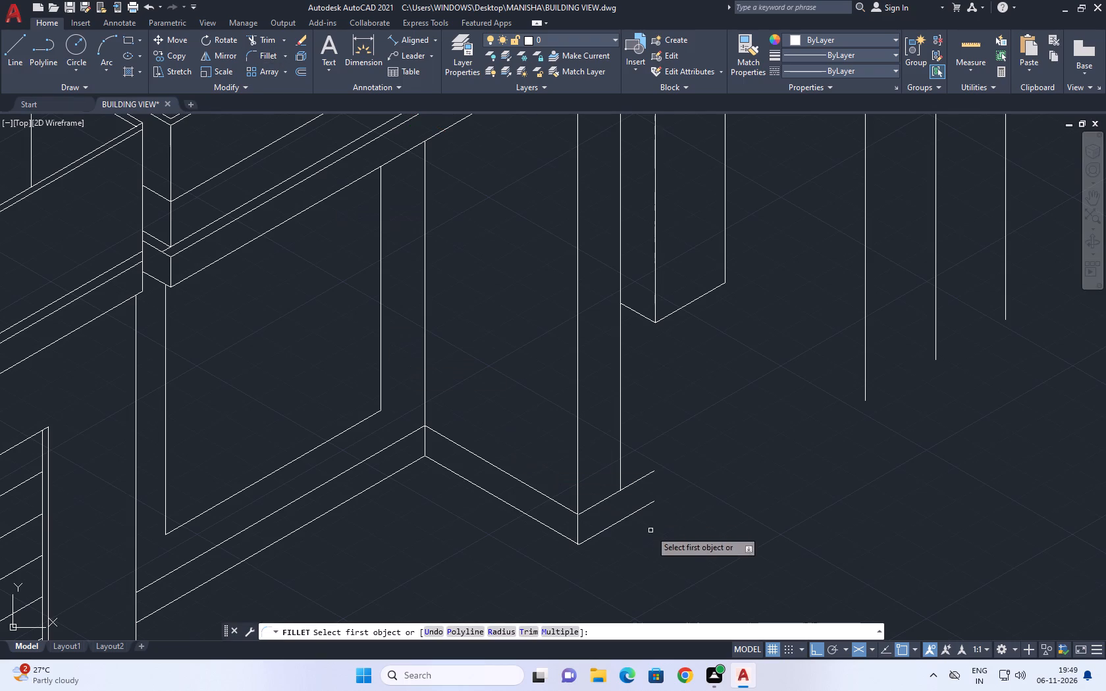
{"action": "left_click", "coordinate": [609, 530]}
{"action": "left_click", "coordinate": [621, 474]}
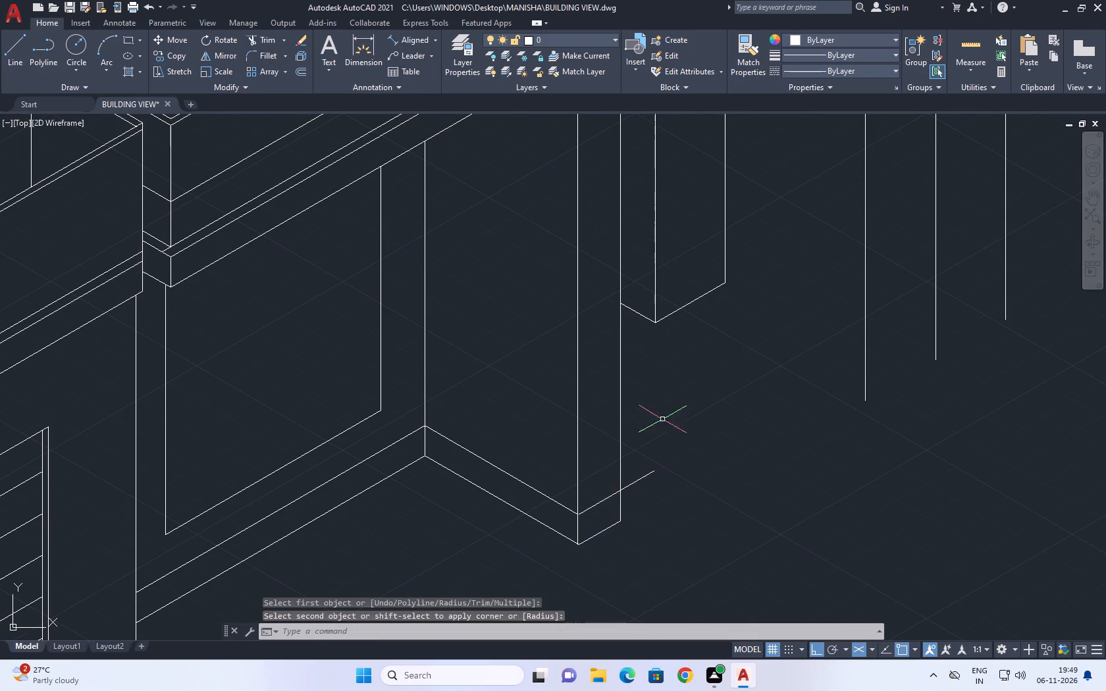
Trim the short base line that overhangs past the wall's outer corner on the ground floor.
{"action": "right_click", "coordinate": [664, 409]}
{"action": "left_click", "coordinate": [716, 398]}
{"action": "left_click", "coordinate": [700, 385]}
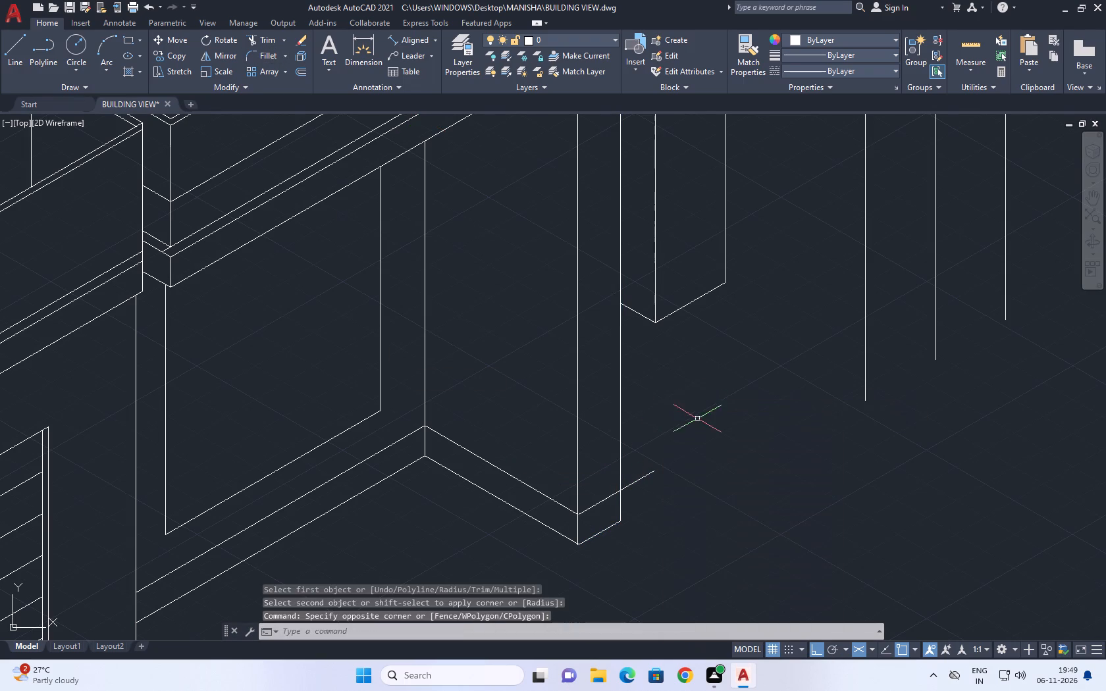
{"action": "scroll", "coordinate": [697, 423], "scroll_direction": "down", "scroll_amount": 3}
{"action": "middle_click_drag", "start_coordinate": [765, 418], "coordinate": [731, 445]}
{"action": "scroll", "coordinate": [704, 461], "scroll_direction": "down", "scroll_amount": 2}
{"action": "middle_click_drag", "start_coordinate": [718, 446], "coordinate": [700, 447]}
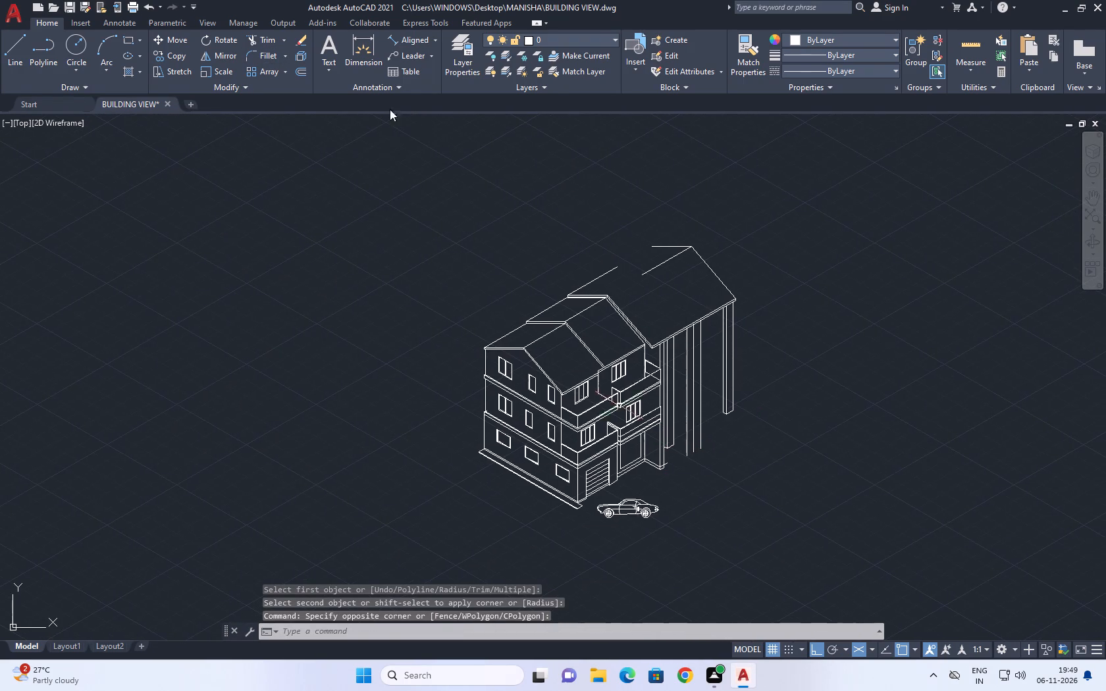
{"action": "left_click", "coordinate": [256, 41]}
{"action": "scroll", "coordinate": [665, 476], "scroll_direction": "up", "scroll_amount": 2}
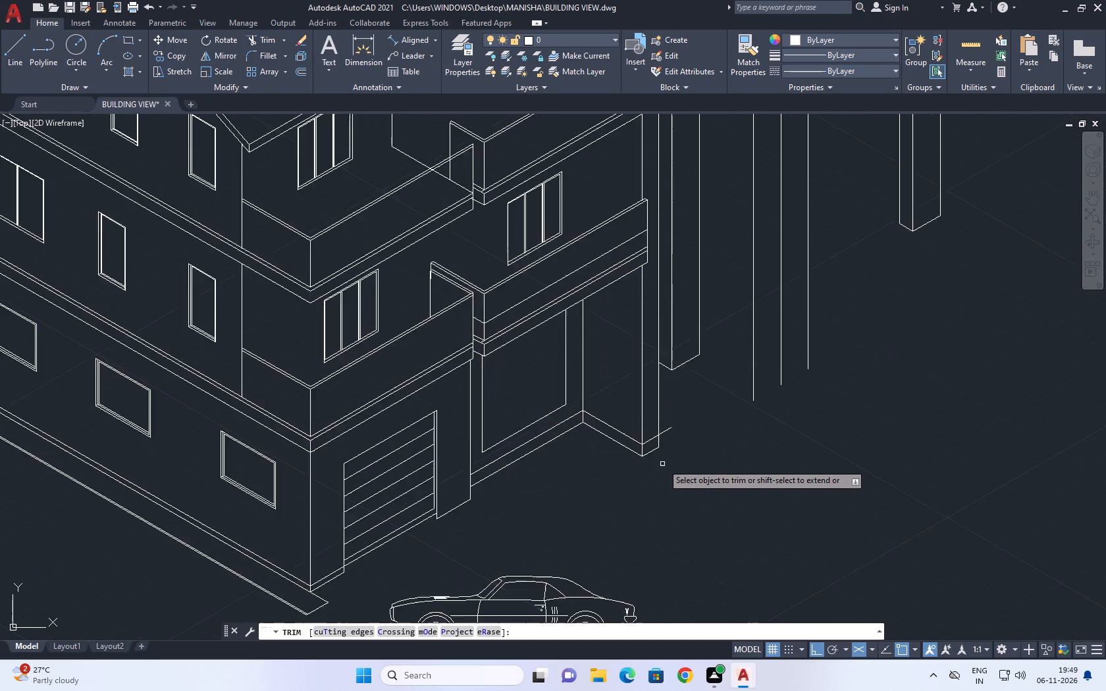
{"action": "scroll", "coordinate": [662, 463], "scroll_direction": "up", "scroll_amount": 3}
{"action": "left_click", "coordinate": [671, 407]}
{"action": "left_click_drag", "start_coordinate": [668, 386], "coordinate": [683, 401]}
{"action": "right_click", "coordinate": [691, 389]}
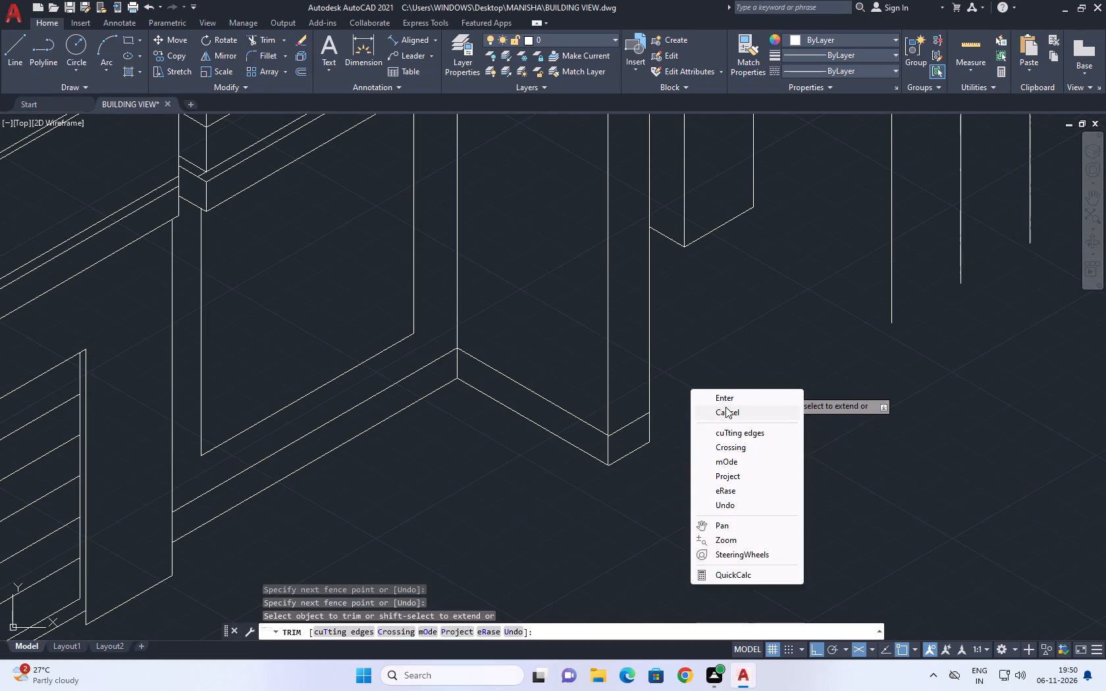
{"action": "left_click", "coordinate": [725, 407]}
Move the nearest column outline, with its bottom edges, down so its inner bottom corner meets the wall's base corner.
{"action": "scroll", "coordinate": [718, 403], "scroll_direction": "down", "scroll_amount": 2}
{"action": "middle_click_drag", "start_coordinate": [707, 365], "coordinate": [706, 402]}
{"action": "scroll", "coordinate": [724, 369], "scroll_direction": "up", "scroll_amount": 2}
{"action": "left_click_drag", "start_coordinate": [737, 426], "coordinate": [729, 410]}
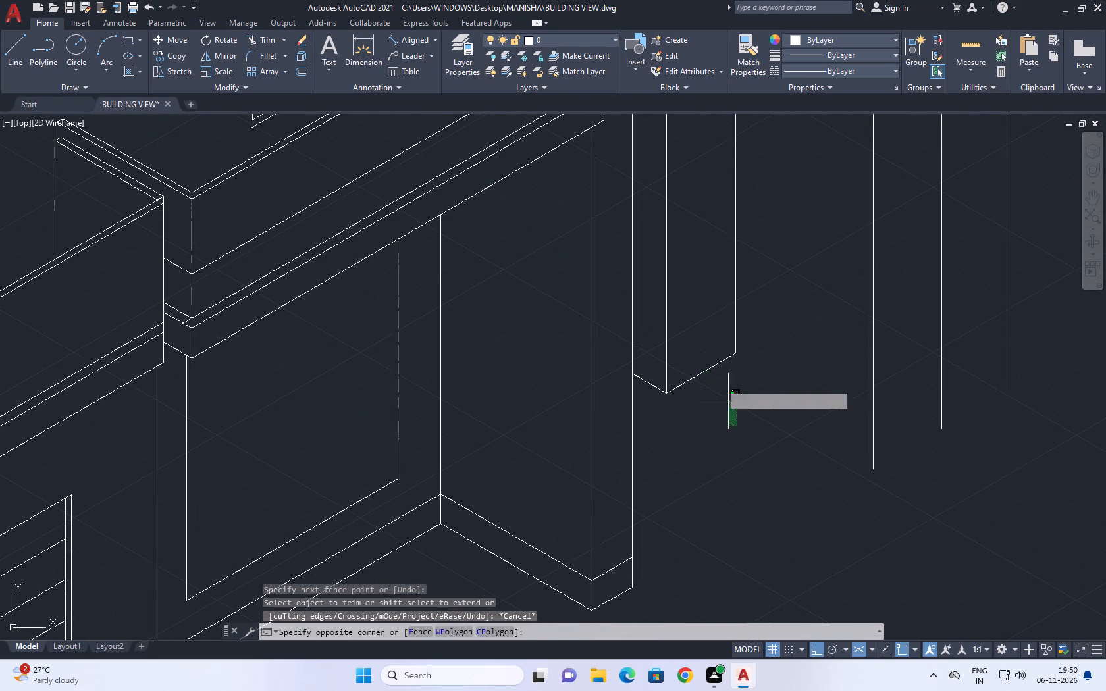
{"action": "left_click", "coordinate": [657, 316]}
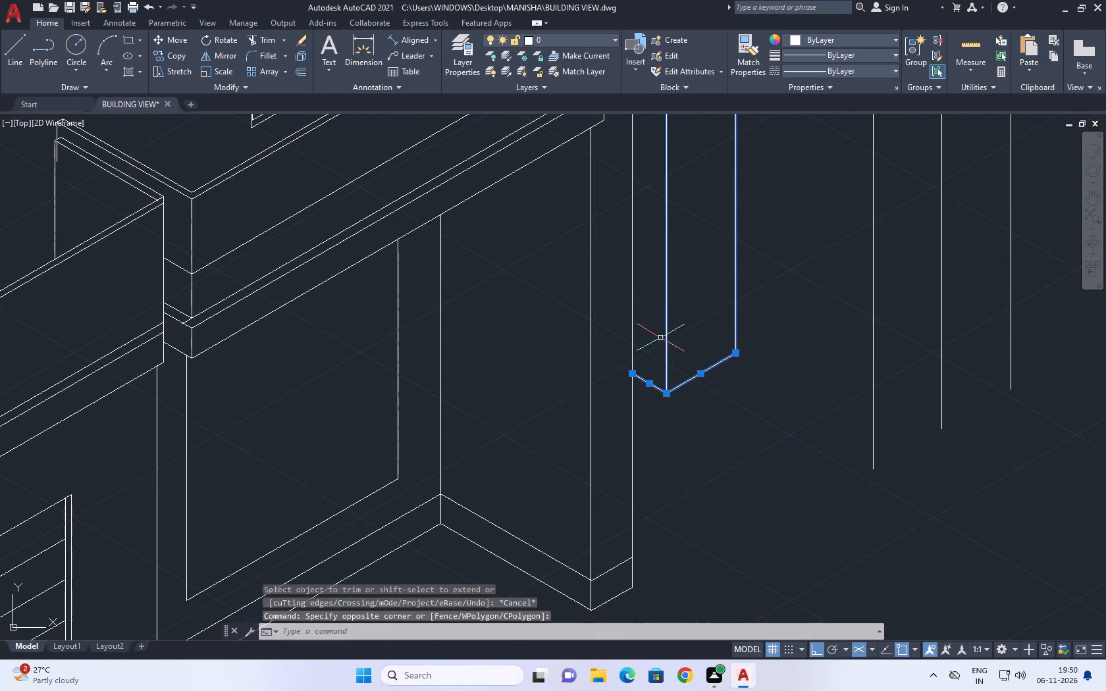
{"action": "left_click", "coordinate": [632, 332]}
{"action": "scroll", "coordinate": [657, 390], "scroll_direction": "down", "scroll_amount": 2}
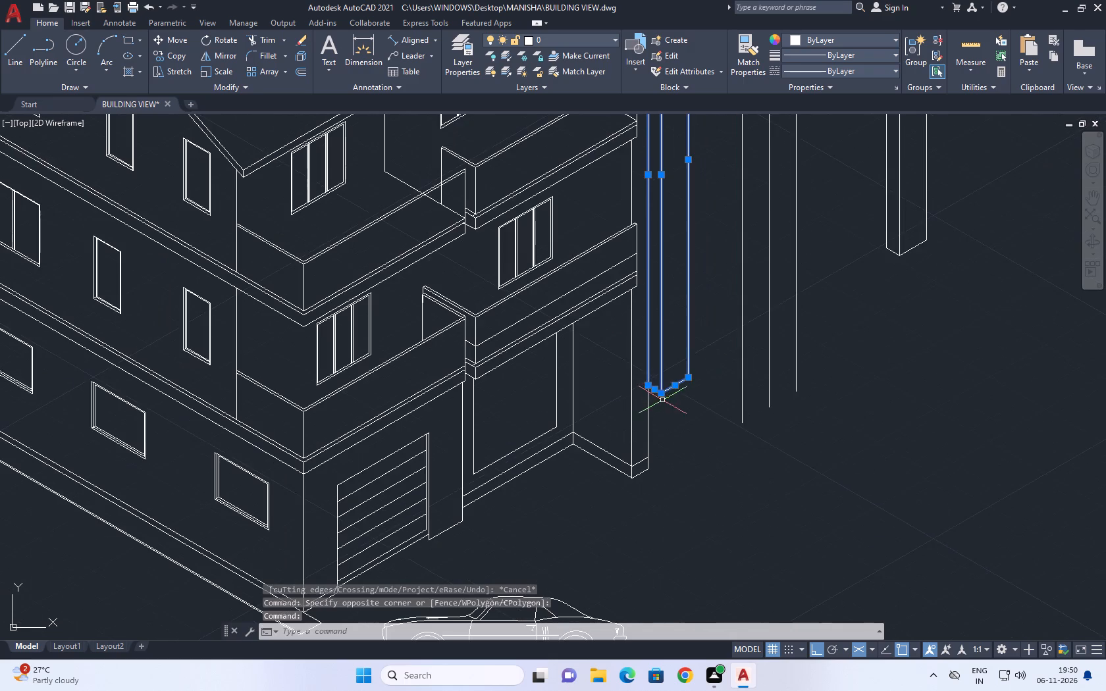
{"action": "middle_click_drag", "start_coordinate": [677, 304], "coordinate": [679, 471]}
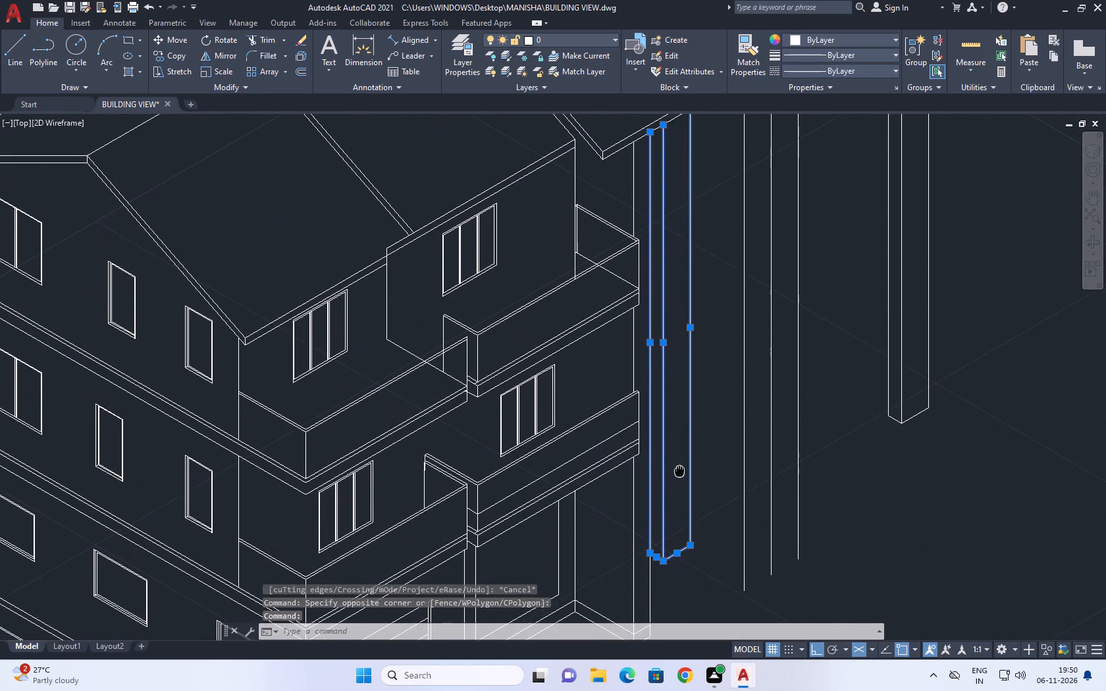
{"action": "middle_click_drag", "start_coordinate": [679, 471], "coordinate": [679, 424]}
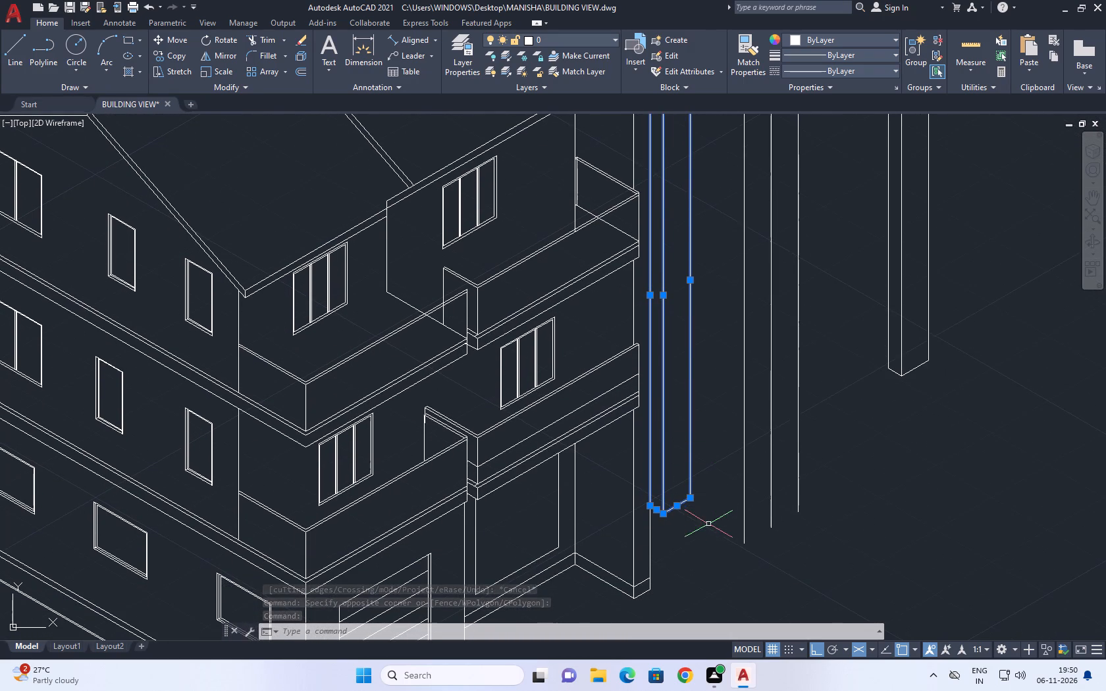
{"action": "scroll", "coordinate": [663, 528], "scroll_direction": "down", "scroll_amount": 1}
{"action": "middle_click_drag", "start_coordinate": [663, 528], "coordinate": [682, 515]}
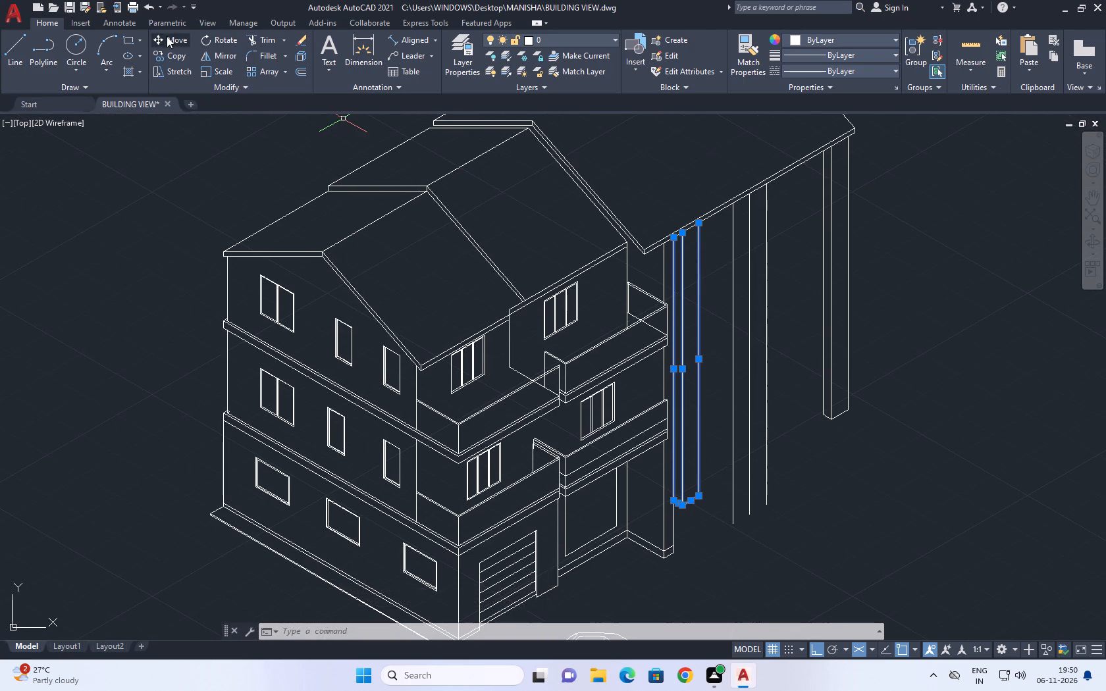
{"action": "left_click", "coordinate": [162, 34]}
{"action": "scroll", "coordinate": [658, 521], "scroll_direction": "up", "scroll_amount": 3}
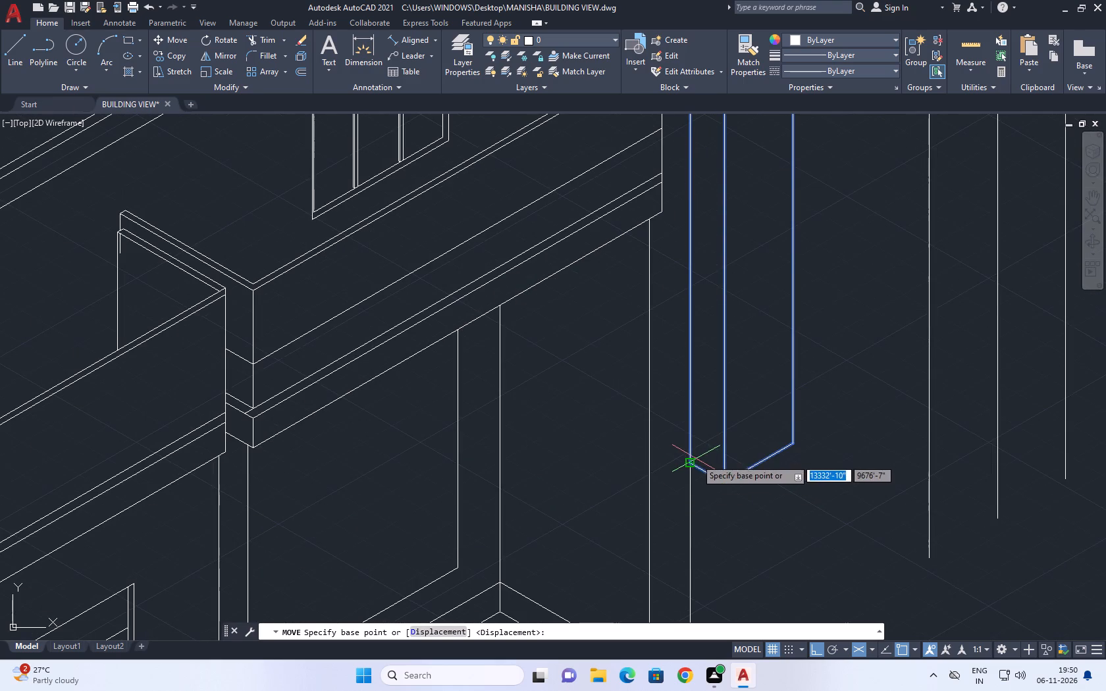
{"action": "left_click", "coordinate": [687, 465]}
{"action": "scroll", "coordinate": [698, 423], "scroll_direction": "down", "scroll_amount": 1}
{"action": "scroll", "coordinate": [697, 549], "scroll_direction": "up", "scroll_amount": 1}
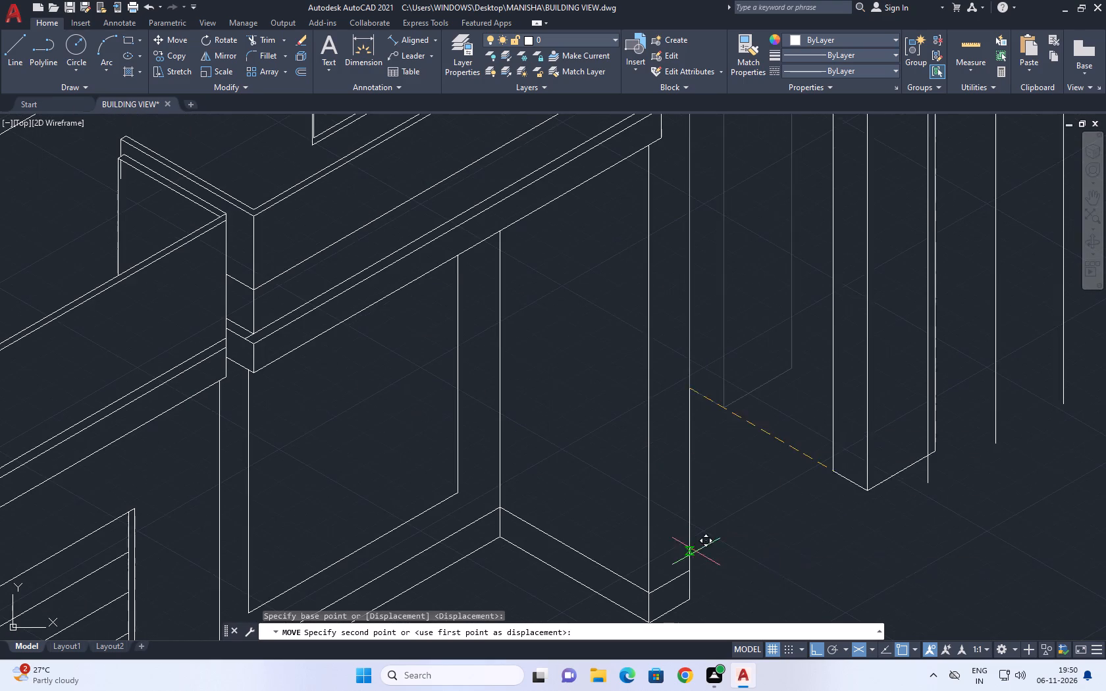
{"action": "left_click", "coordinate": [688, 573]}
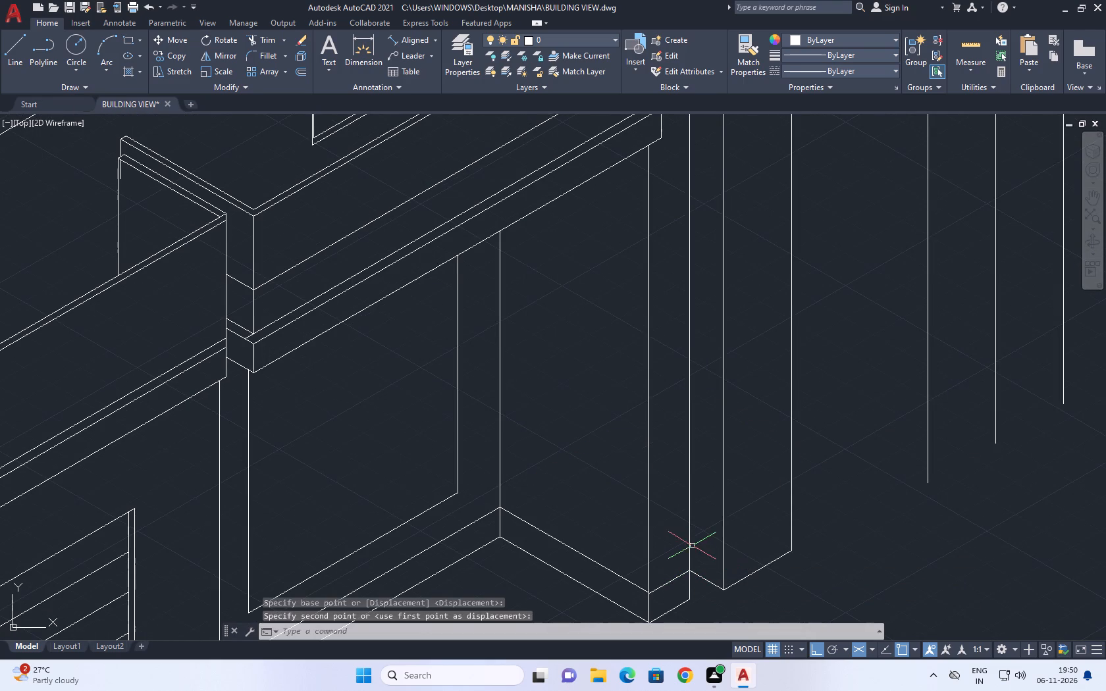
Erase the moved column's inner vertical line that overlaps the wall corner edge.
{"action": "left_click", "coordinate": [689, 543]}
{"action": "right_click", "coordinate": [814, 413]}
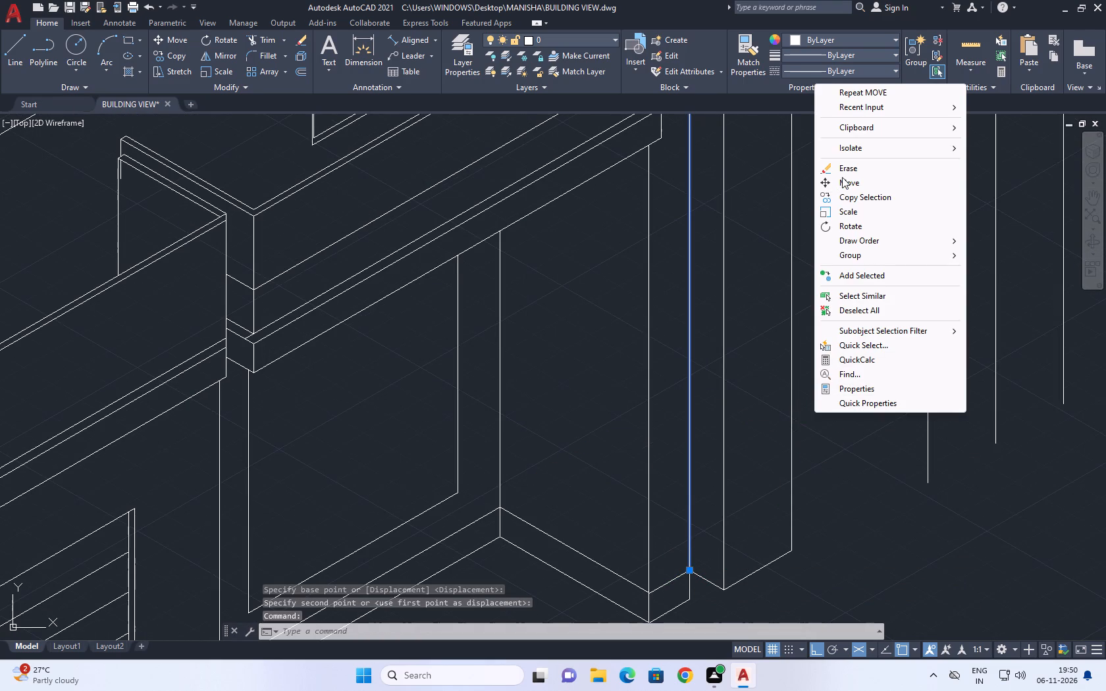
{"action": "left_click", "coordinate": [860, 163]}
Draw a line from the upper balcony's outer floor corner along the 30° isometric direction, past the farthest column.
{"action": "scroll", "coordinate": [729, 467], "scroll_direction": "down", "scroll_amount": 2}
{"action": "middle_click_drag", "start_coordinate": [799, 383], "coordinate": [761, 508]}
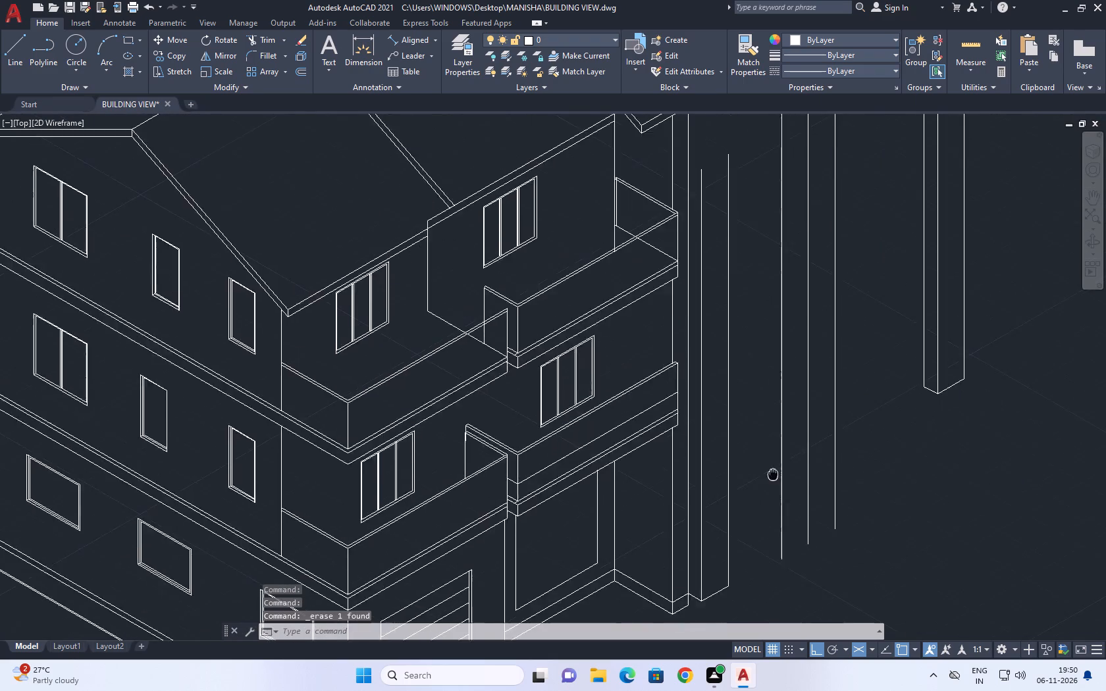
{"action": "middle_click_drag", "start_coordinate": [760, 340], "coordinate": [704, 446]}
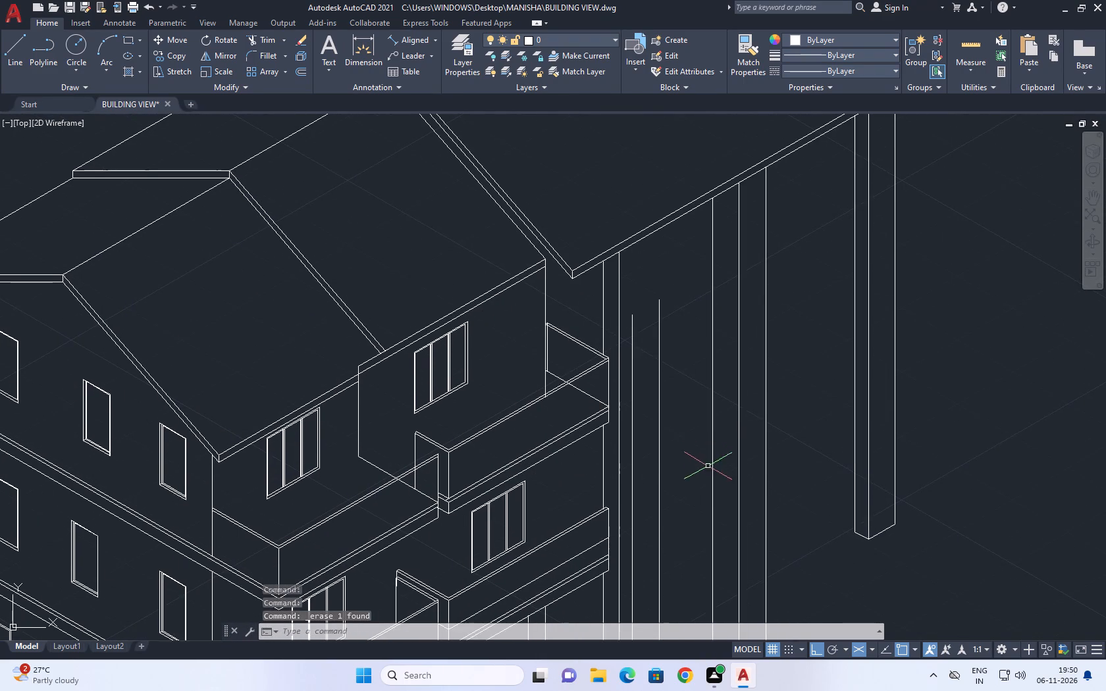
{"action": "middle_click_drag", "start_coordinate": [664, 459], "coordinate": [652, 407]}
{"action": "scroll", "coordinate": [667, 349], "scroll_direction": "down", "scroll_amount": 3}
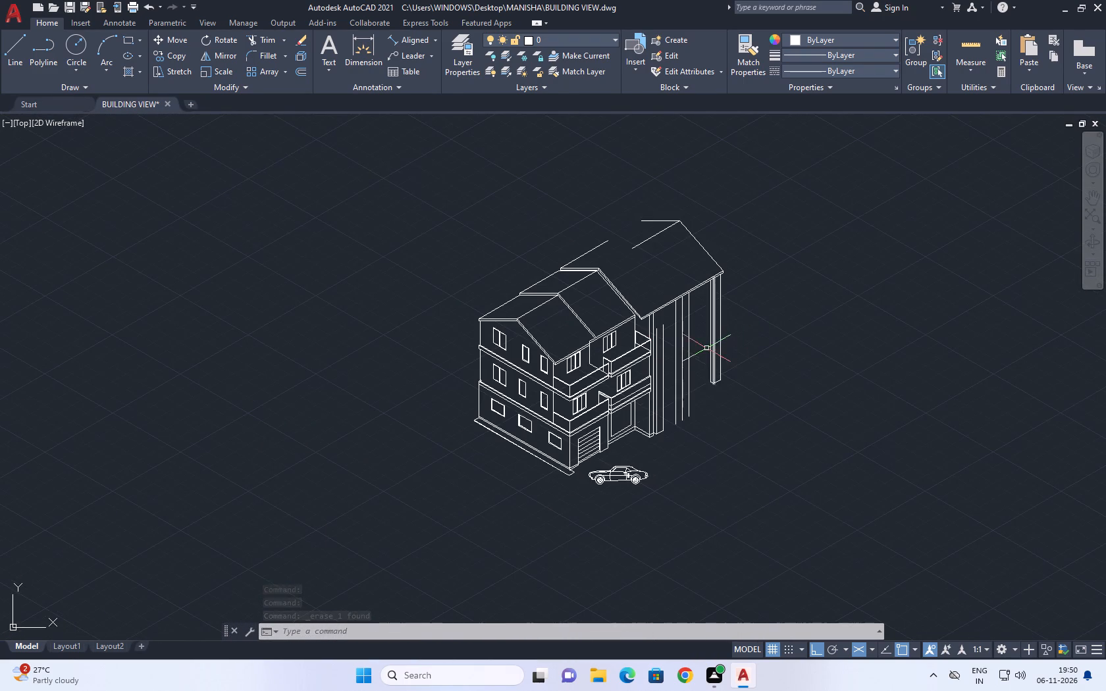
{"action": "scroll", "coordinate": [652, 365], "scroll_direction": "up", "scroll_amount": 2}
{"action": "left_click", "coordinate": [18, 47]}
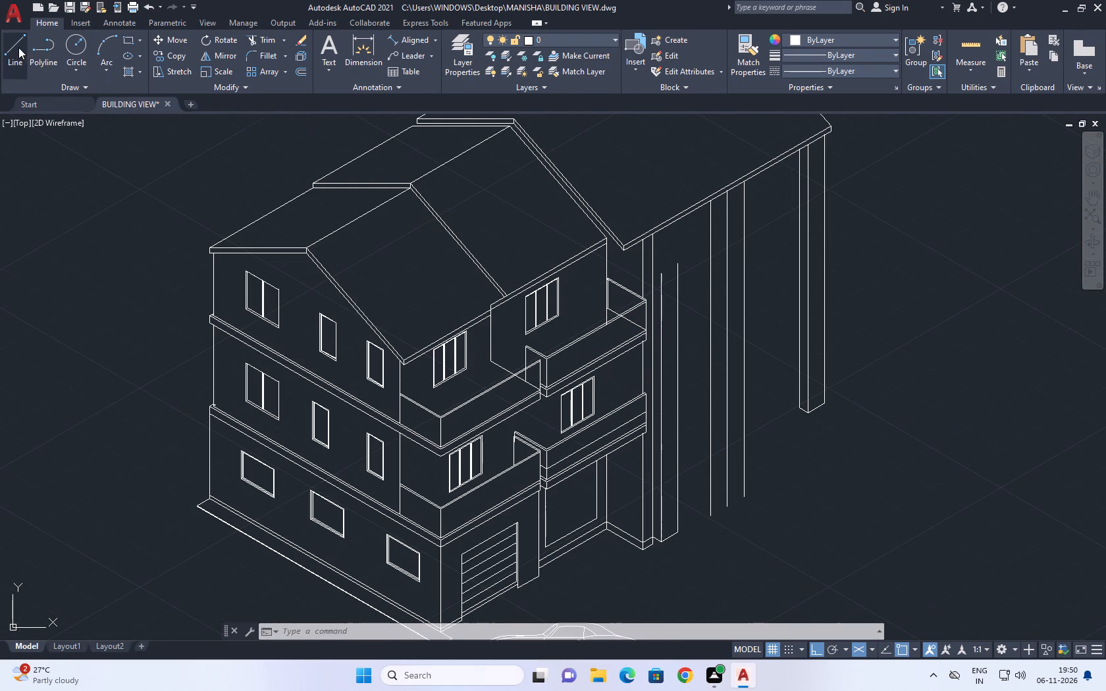
{"action": "scroll", "coordinate": [618, 345], "scroll_direction": "up", "scroll_amount": 2}
{"action": "middle_click_drag", "start_coordinate": [691, 311], "coordinate": [660, 355]}
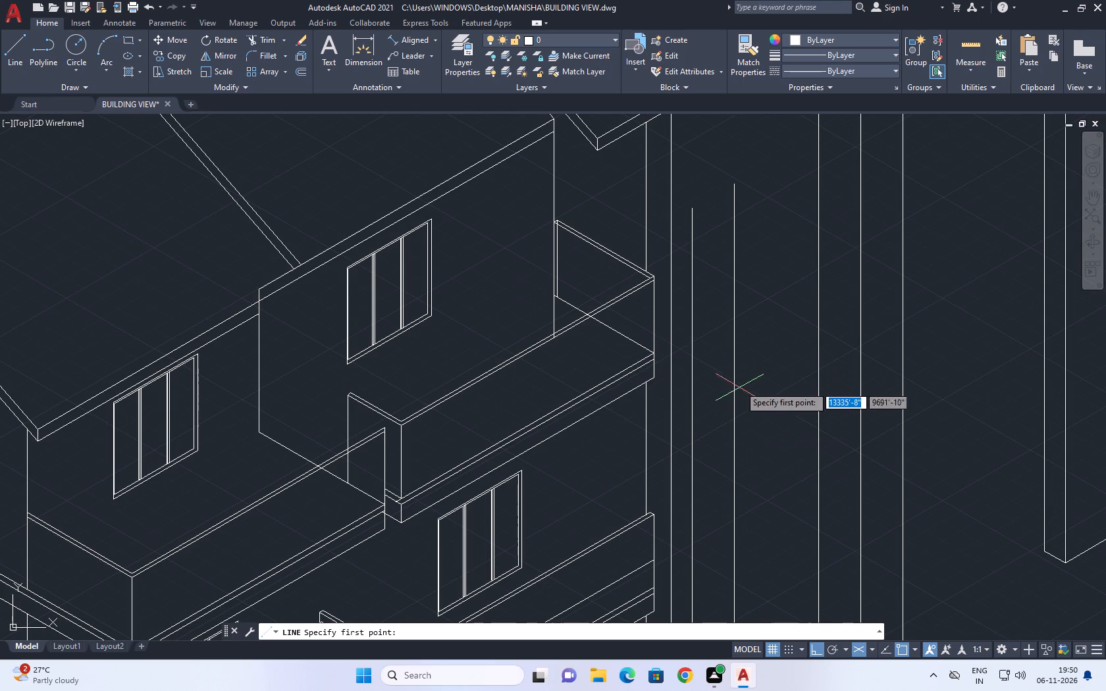
{"action": "left_click", "coordinate": [653, 355]}
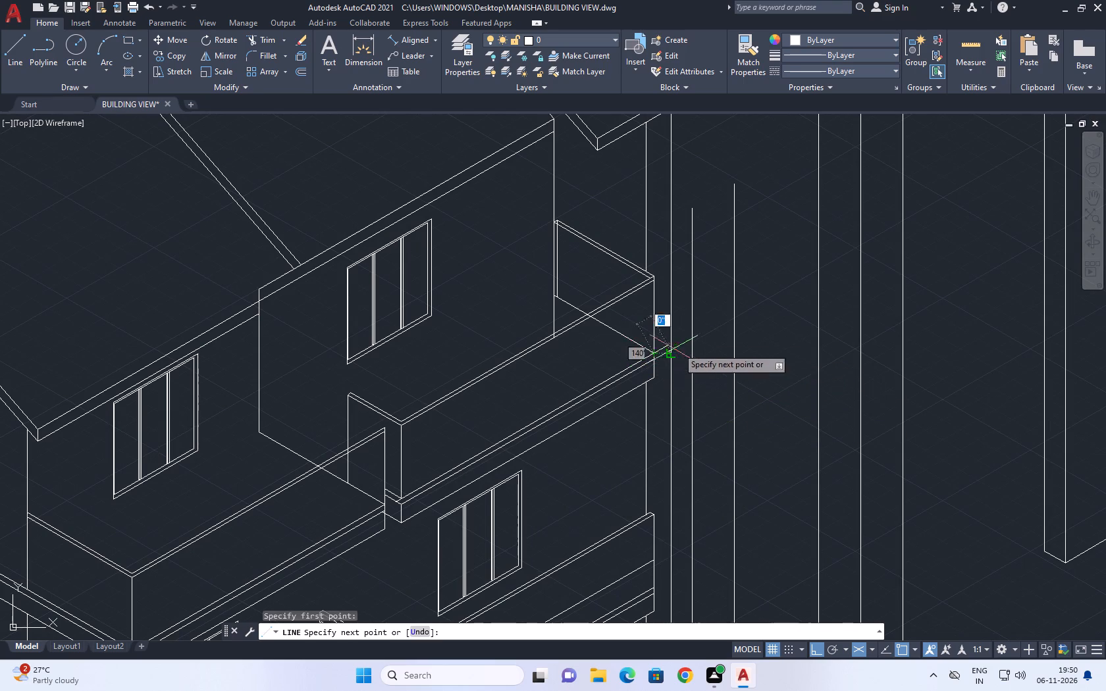
{"action": "scroll", "coordinate": [747, 318], "scroll_direction": "down", "scroll_amount": 1}
{"action": "middle_click_drag", "start_coordinate": [815, 344], "coordinate": [718, 413]}
{"action": "left_click", "coordinate": [919, 234]}
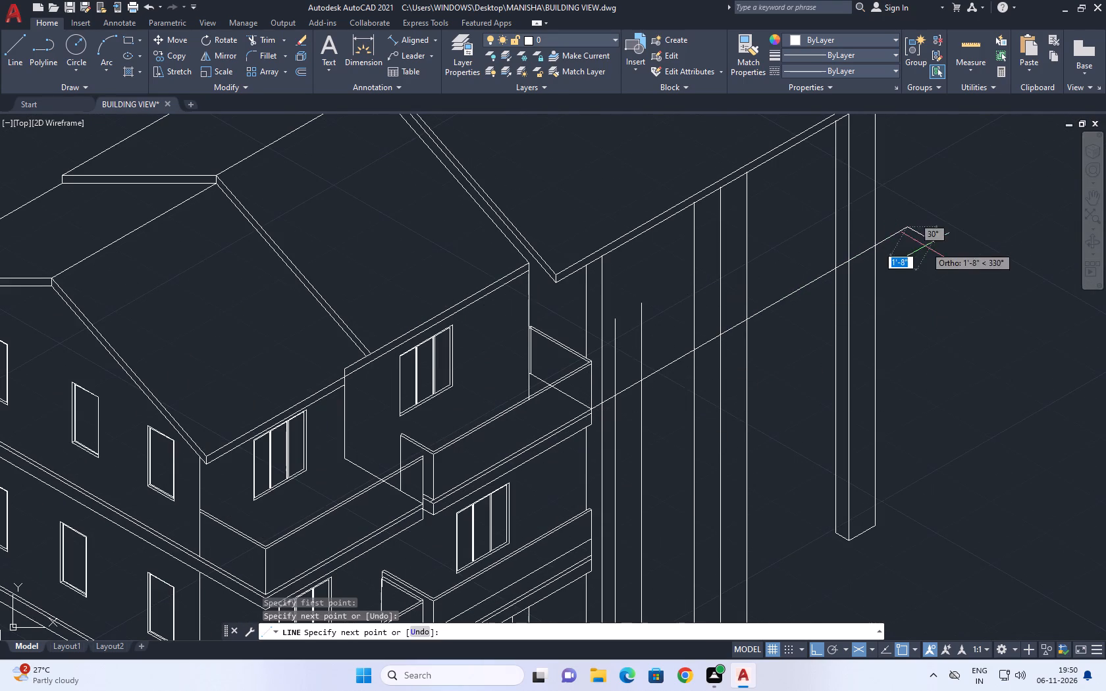
{"action": "right_click", "coordinate": [945, 240]}
{"action": "left_click", "coordinate": [973, 259]}
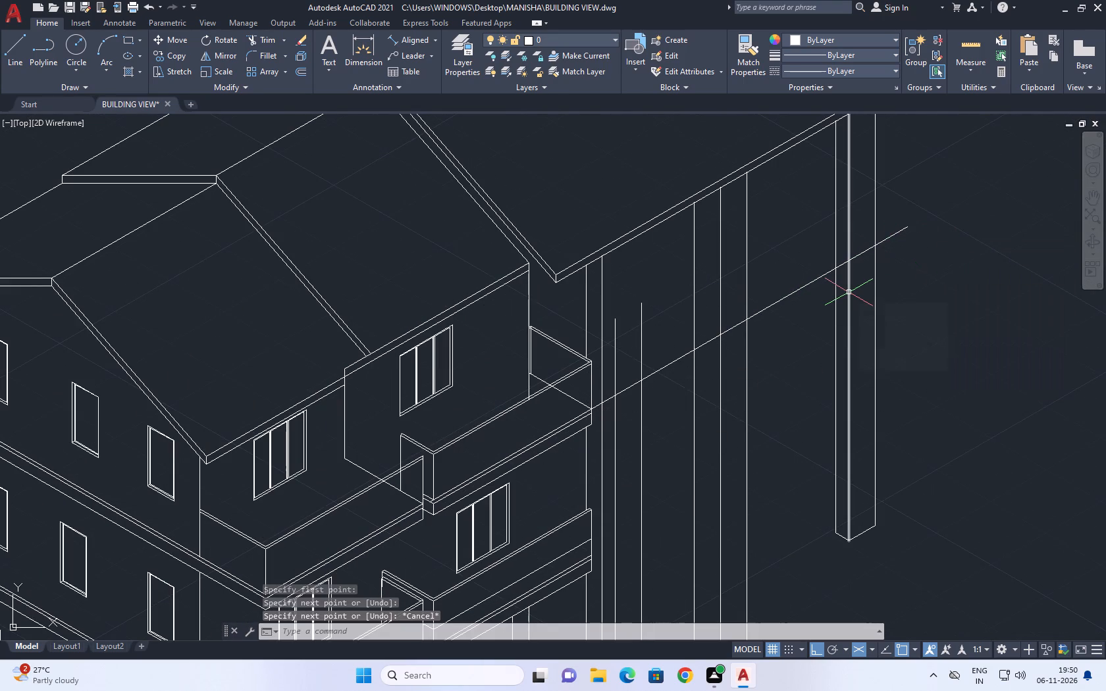
Trim the nearest column's two vertical lines above the new sloping line, and the line's portions between balcony and column.
{"action": "middle_click_drag", "start_coordinate": [727, 364], "coordinate": [690, 291]}
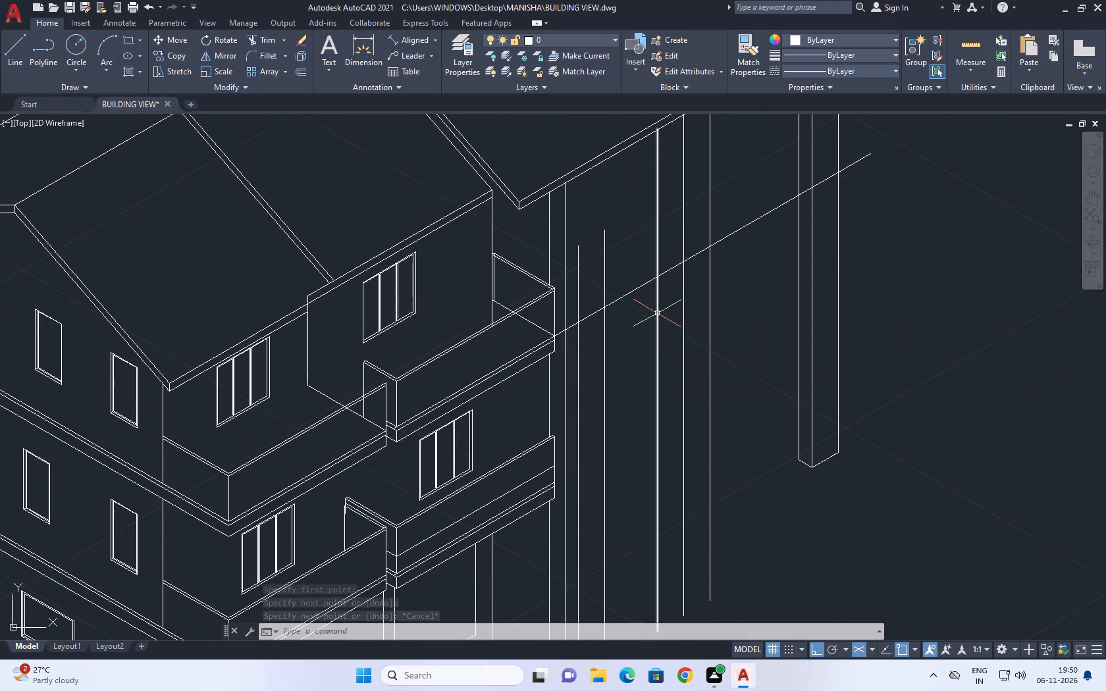
{"action": "left_click", "coordinate": [626, 303]}
{"action": "left_click", "coordinate": [619, 335]}
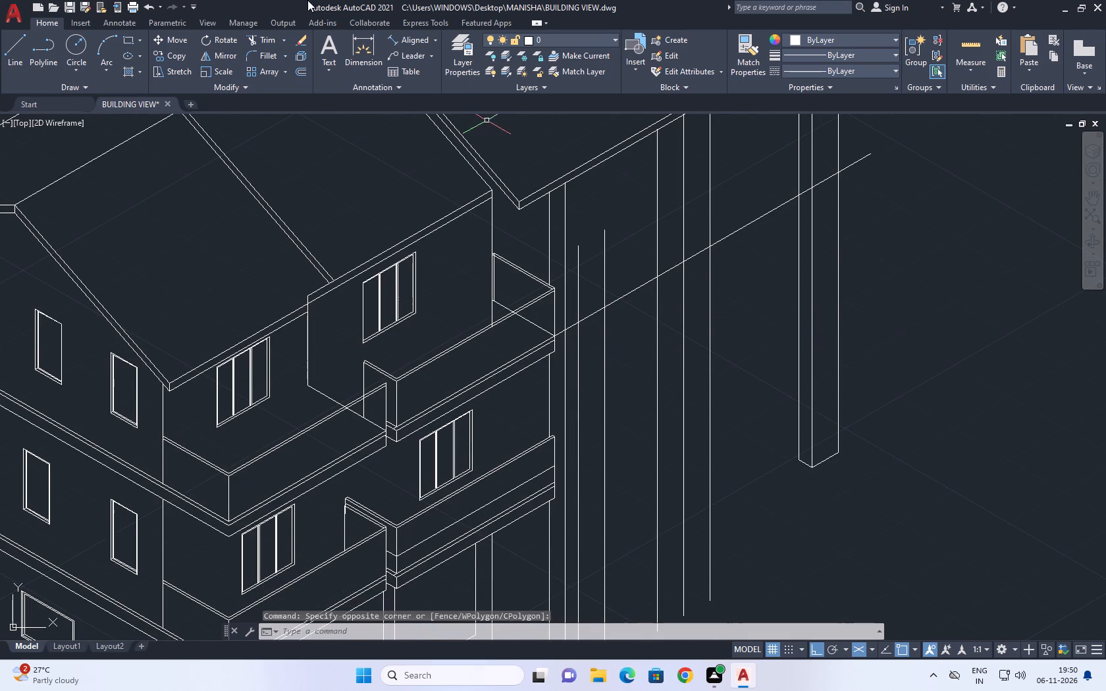
{"action": "left_click_drag", "start_coordinate": [265, 34], "coordinate": [275, 50]}
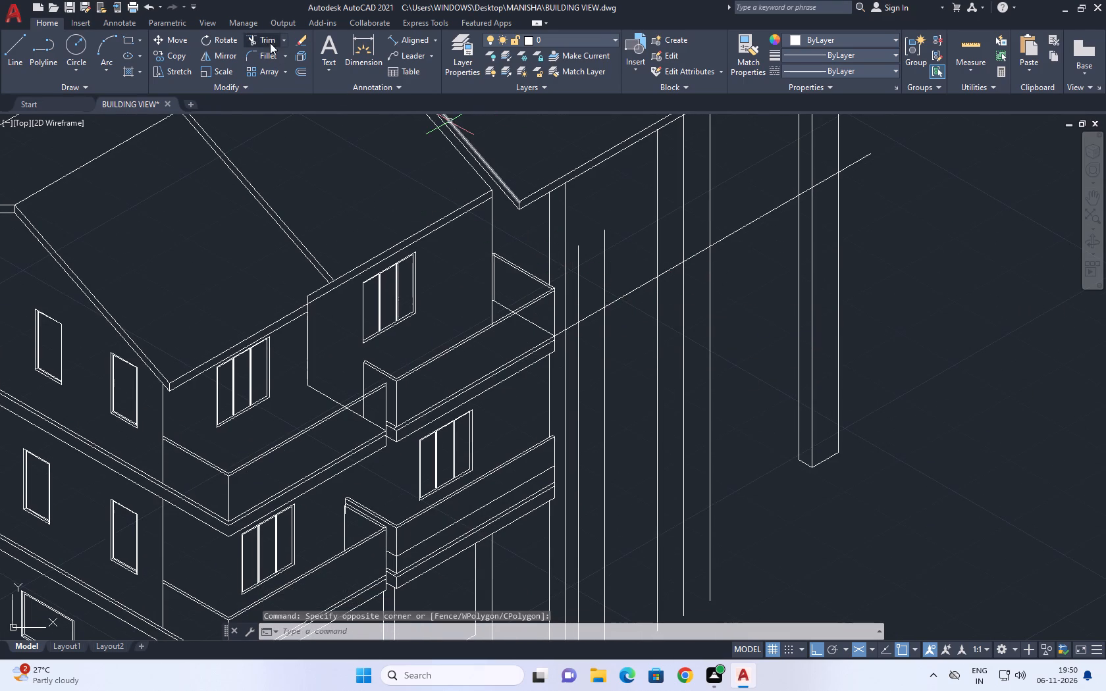
{"action": "left_click", "coordinate": [269, 40]}
{"action": "left_click", "coordinate": [574, 292]}
{"action": "left_click", "coordinate": [618, 253]}
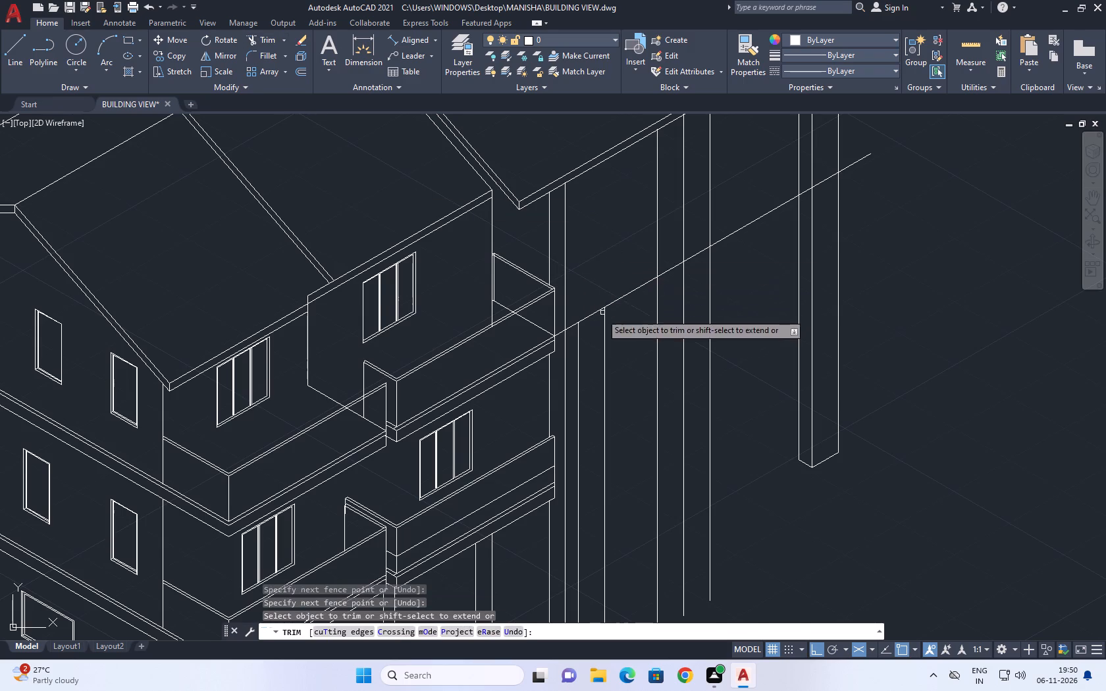
{"action": "scroll", "coordinate": [558, 334], "scroll_direction": "up", "scroll_amount": 1}
{"action": "left_click", "coordinate": [560, 334]}
{"action": "scroll", "coordinate": [579, 328], "scroll_direction": "up", "scroll_amount": 1}
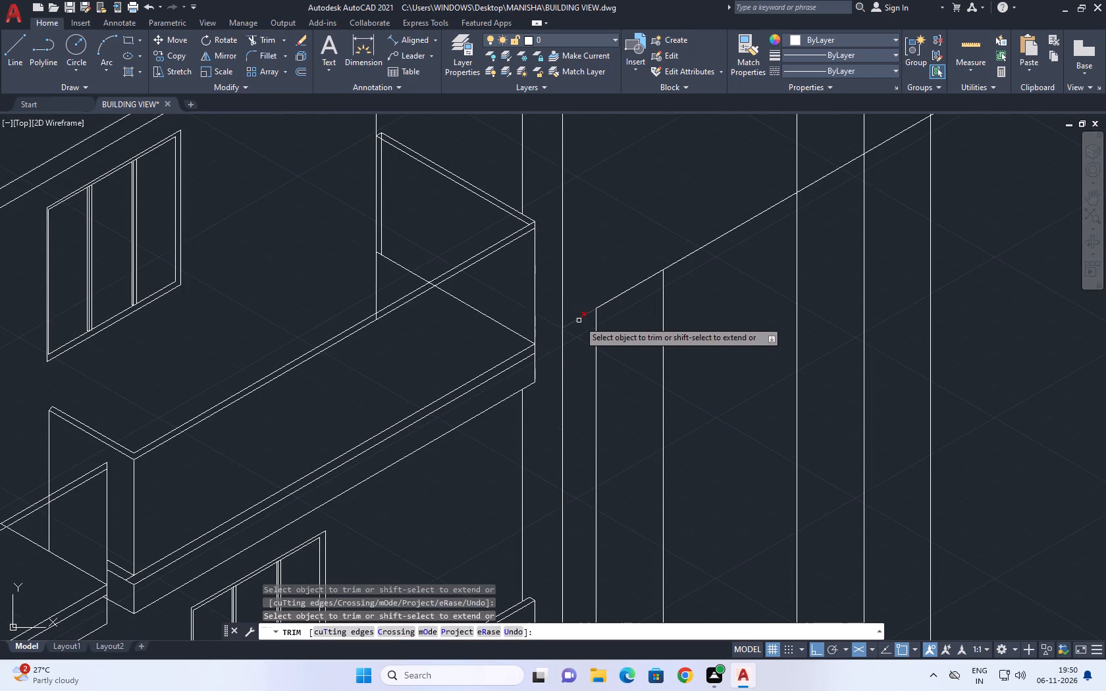
{"action": "scroll", "coordinate": [579, 316], "scroll_direction": "down", "scroll_amount": 3}
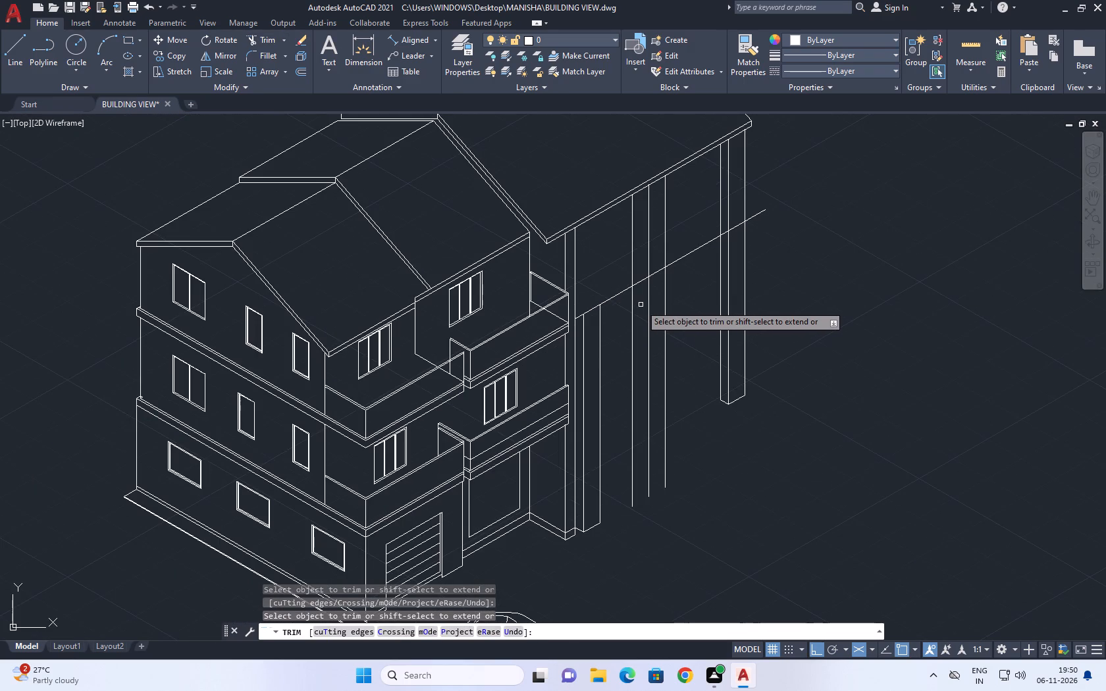
{"action": "scroll", "coordinate": [579, 322], "scroll_direction": "up", "scroll_amount": 2}
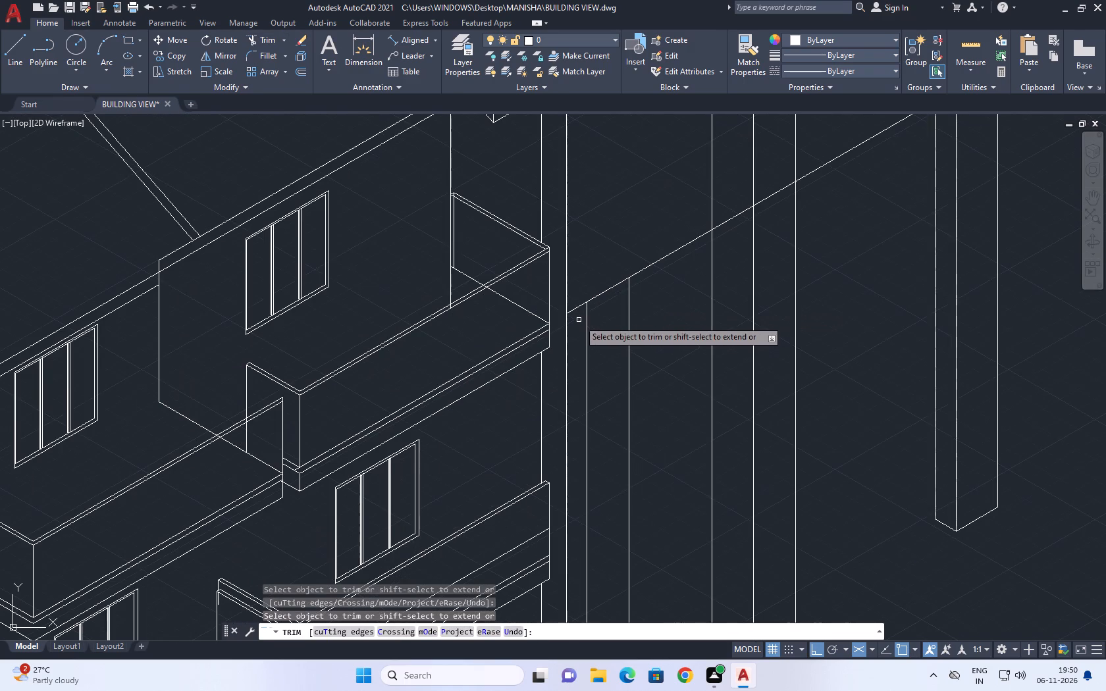
{"action": "left_click", "coordinate": [579, 309]}
Trim the remaining inner column lines above the sloping line, and the line's overhang beyond the outermost vertical edge.
{"action": "scroll", "coordinate": [636, 270], "scroll_direction": "down", "scroll_amount": 2}
{"action": "middle_click_drag", "start_coordinate": [748, 237], "coordinate": [748, 240]}
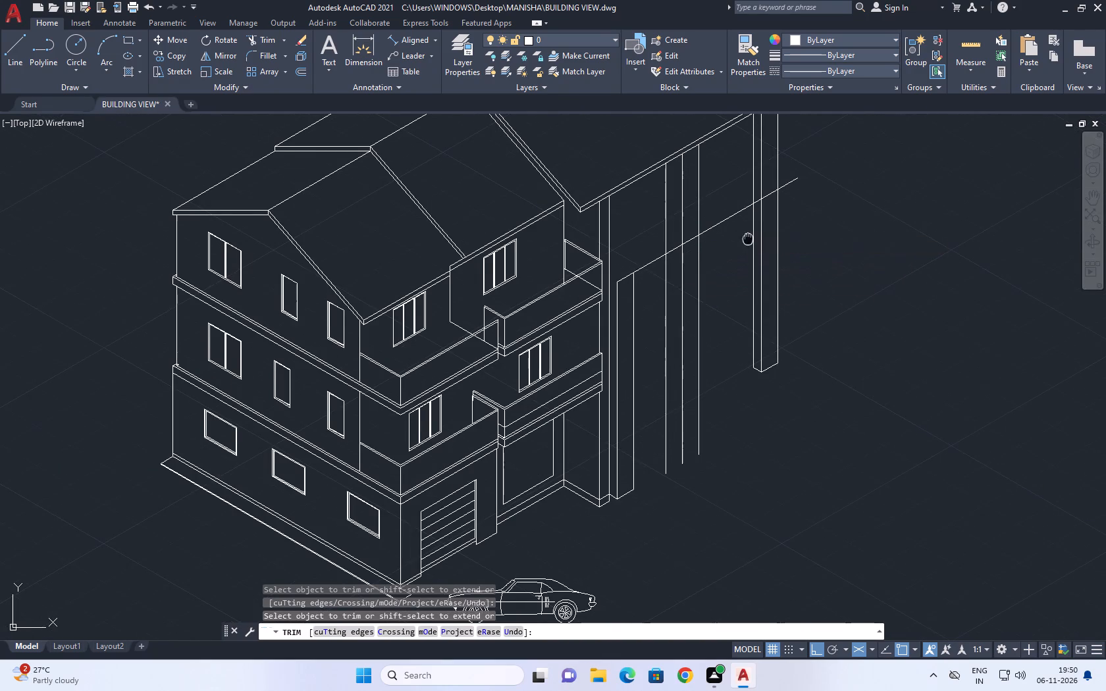
{"action": "middle_click_drag", "start_coordinate": [748, 240], "coordinate": [714, 345]}
{"action": "left_click_drag", "start_coordinate": [616, 336], "coordinate": [622, 332]}
{"action": "scroll", "coordinate": [704, 270], "scroll_direction": "up", "scroll_amount": 2}
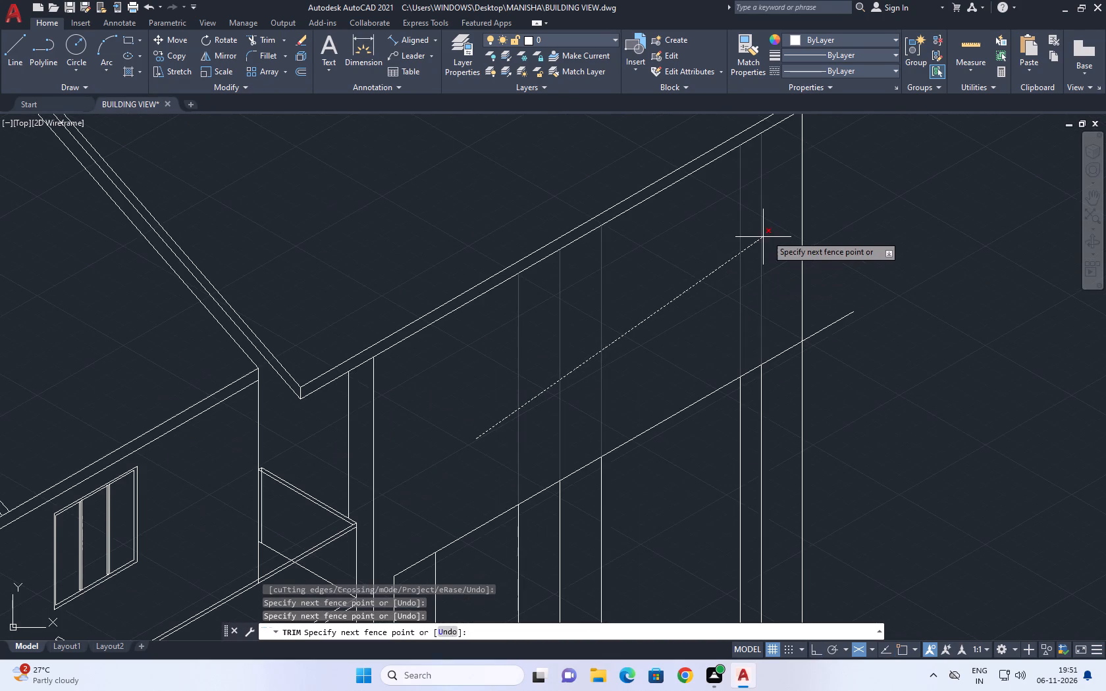
{"action": "left_click", "coordinate": [772, 233]}
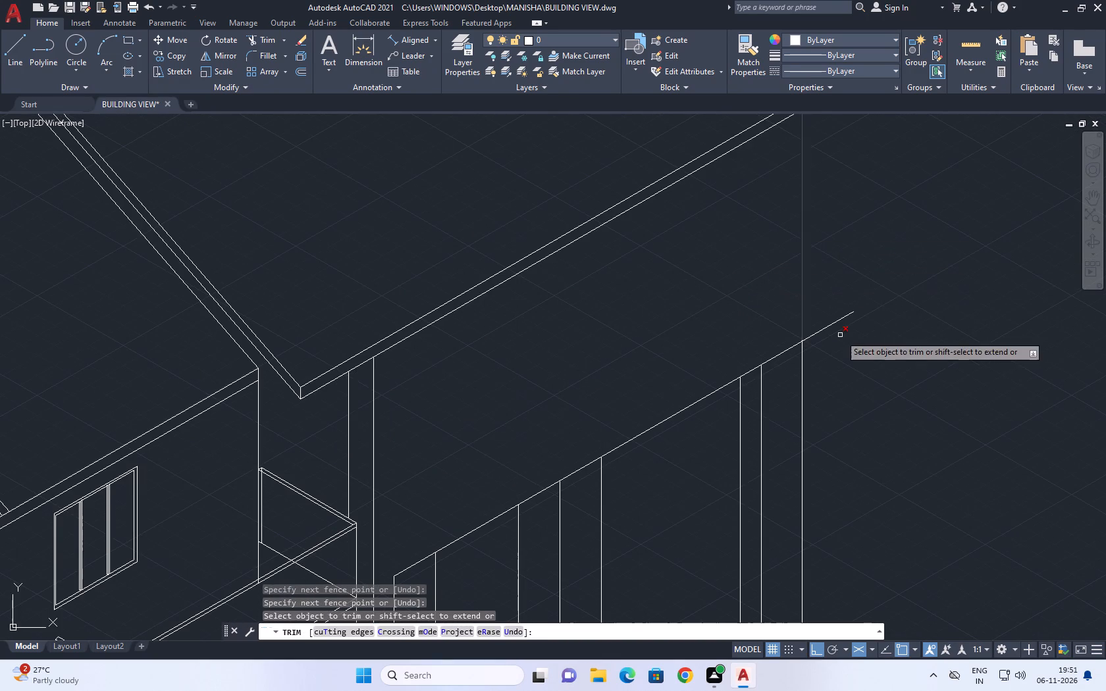
{"action": "left_click", "coordinate": [840, 335]}
{"action": "left_click_drag", "start_coordinate": [829, 310], "coordinate": [835, 314]}
{"action": "right_click", "coordinate": [845, 276]}
{"action": "left_click", "coordinate": [870, 303]}
Copy the sloping line above the rear columns outward along the 330° isometric direction at distances of 1' and 2'.
{"action": "middle_click_drag", "start_coordinate": [734, 412], "coordinate": [710, 351]}
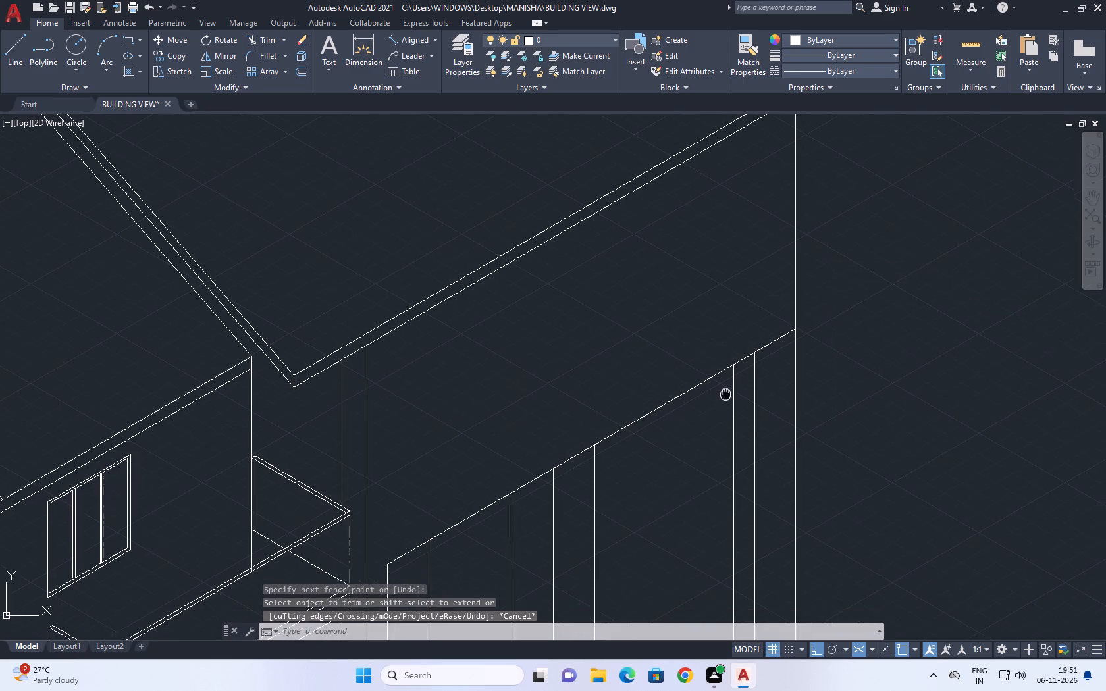
{"action": "middle_click_drag", "start_coordinate": [710, 351], "coordinate": [698, 307]}
{"action": "scroll", "coordinate": [701, 310], "scroll_direction": "down", "scroll_amount": 2}
{"action": "left_click", "coordinate": [678, 315]}
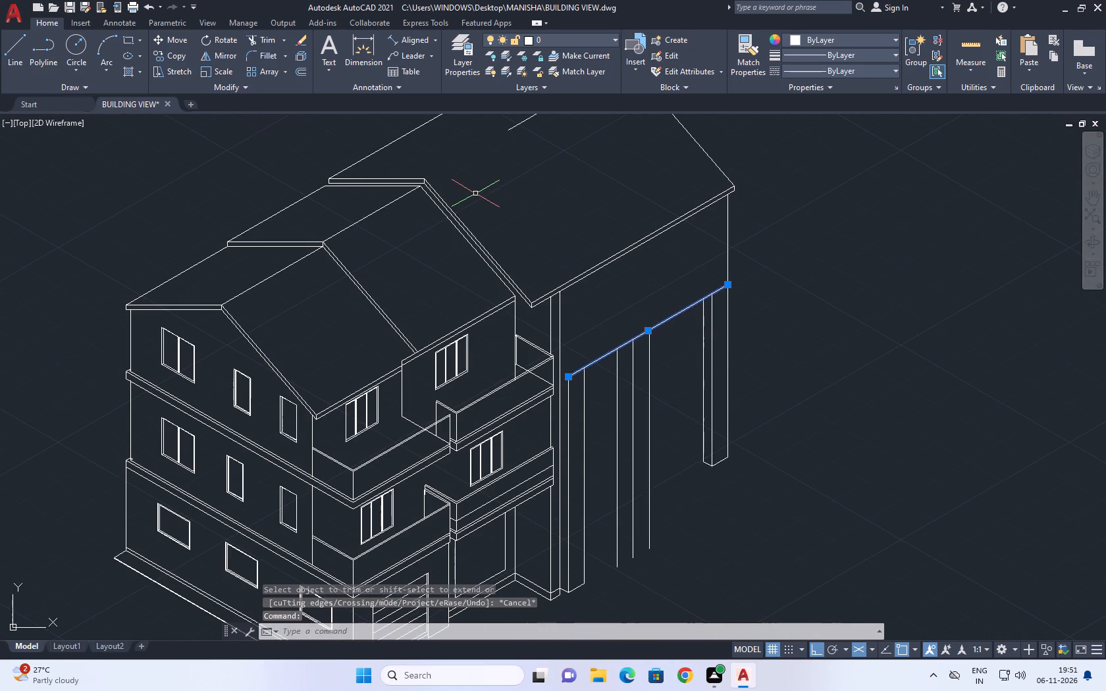
{"action": "left_click", "coordinate": [179, 60]}
{"action": "scroll", "coordinate": [579, 380], "scroll_direction": "up", "scroll_amount": 1}
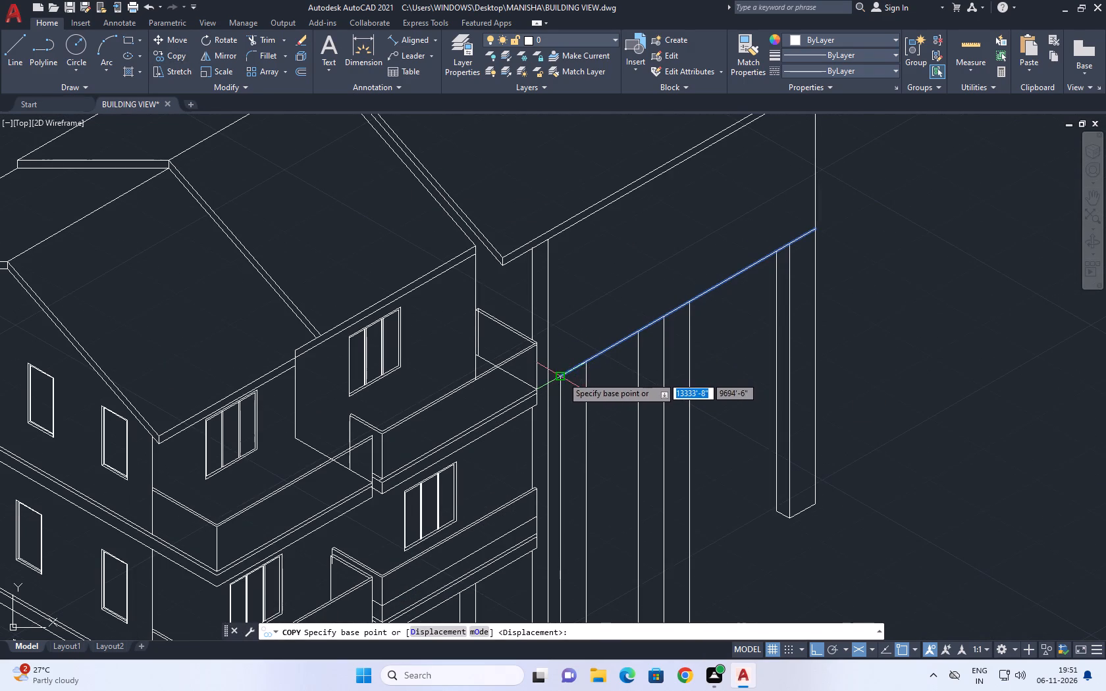
{"action": "left_click", "coordinate": [562, 376]}
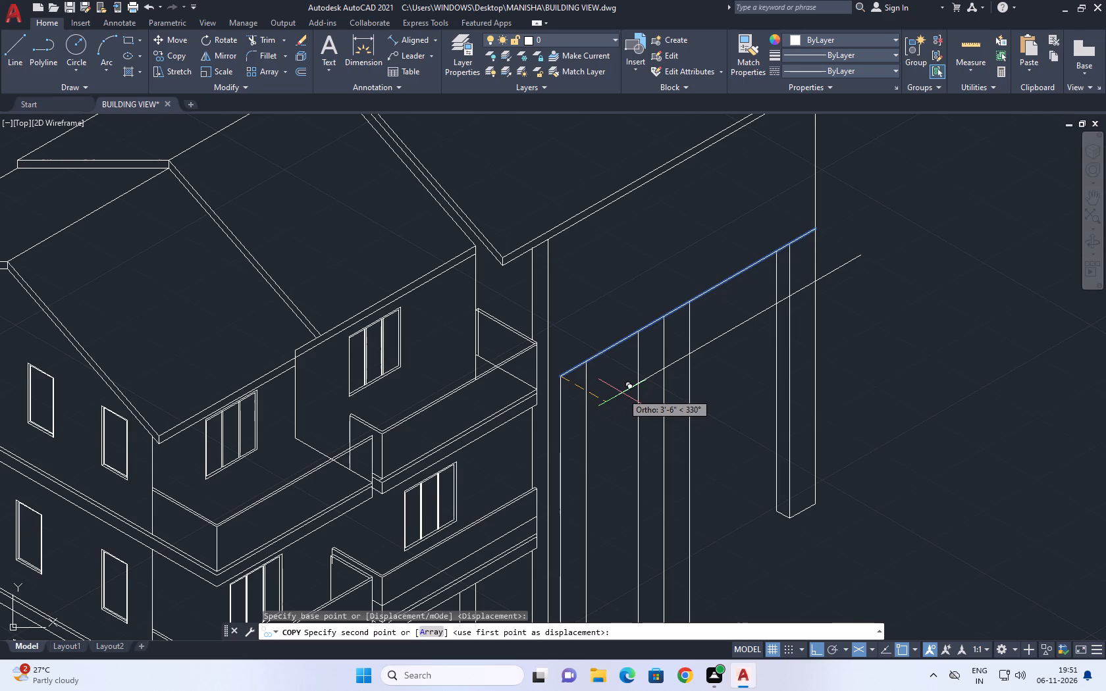
{"action": "key", "text": "1"}
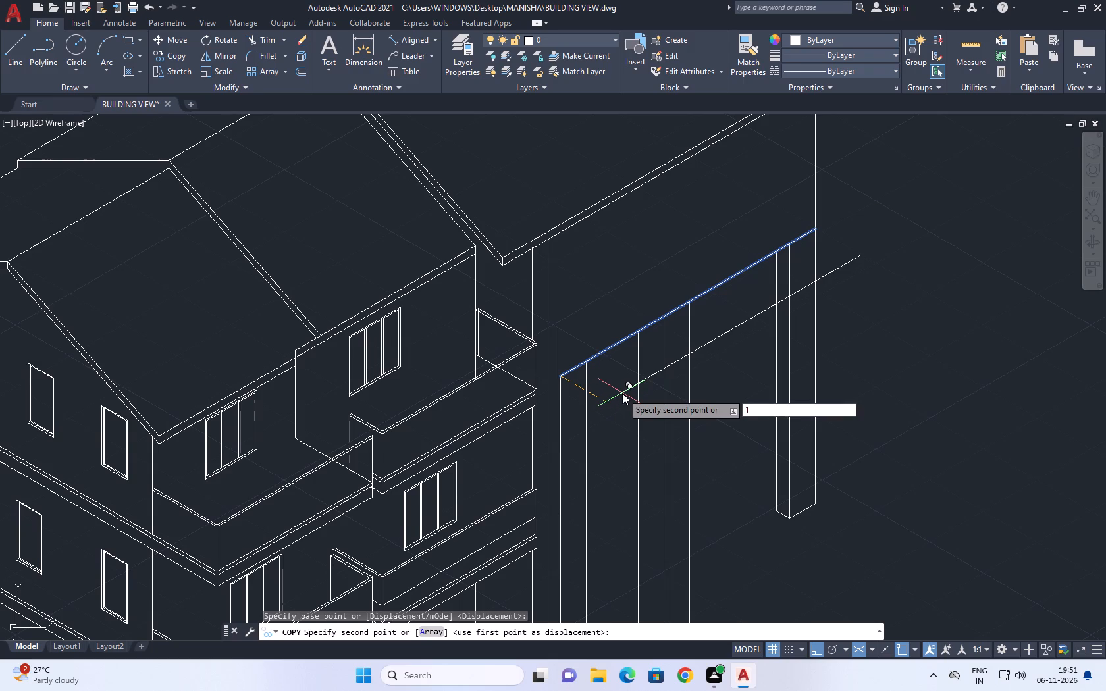
{"action": "key", "text": "apostrophe"}
{"action": "key", "text": "Return"}
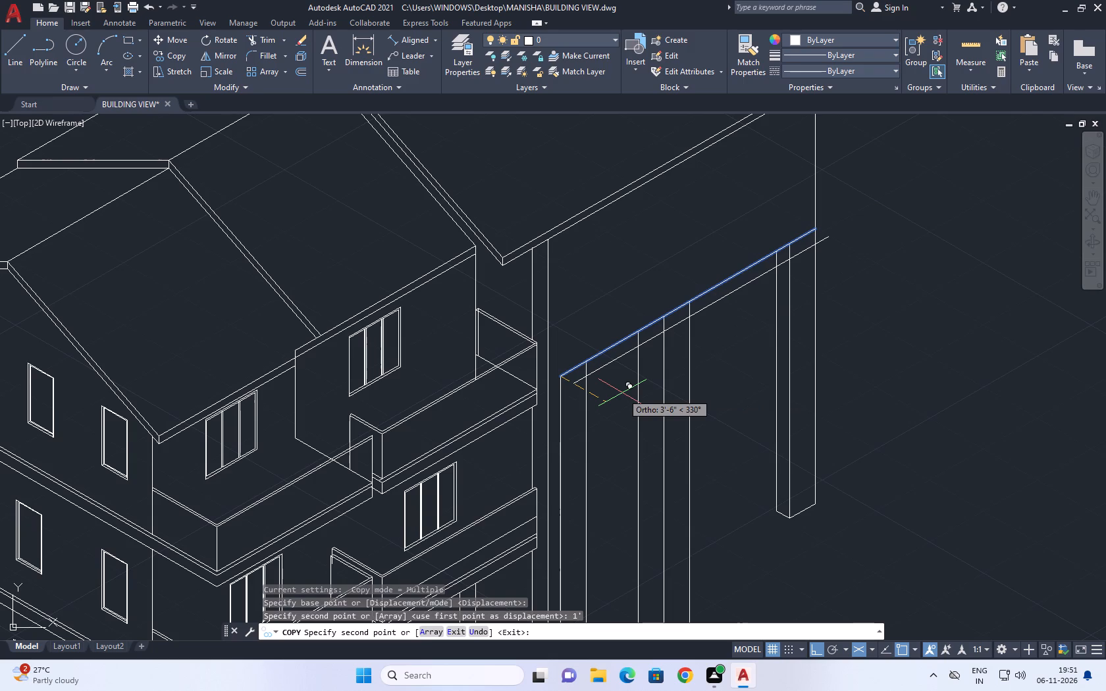
{"action": "type", "text": "2'"}
{"action": "key", "text": "Return"}
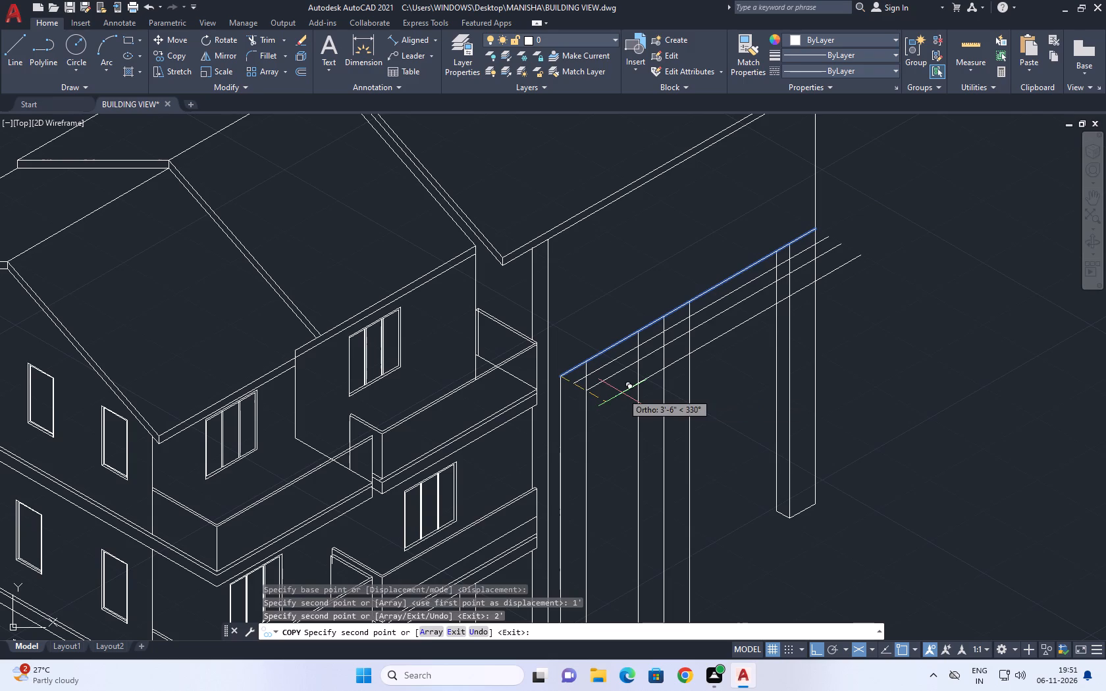
{"action": "right_click", "coordinate": [874, 353]}
{"action": "left_click", "coordinate": [920, 379]}
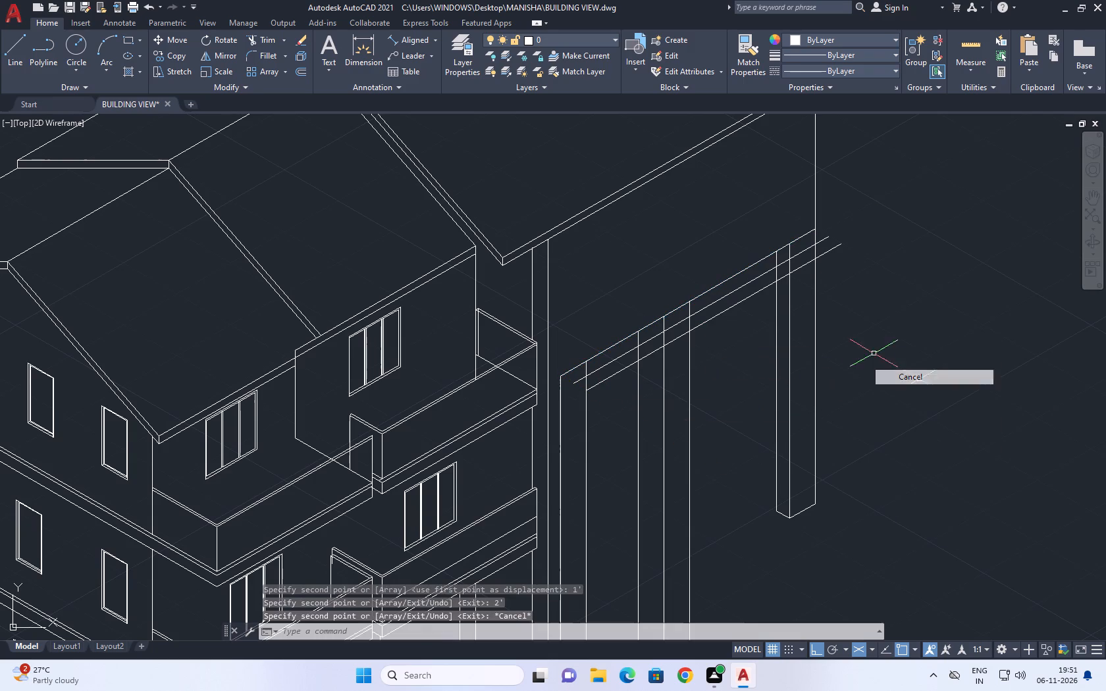
Erase the sloping line copy offset by 1'.
{"action": "left_click", "coordinate": [712, 305]}
{"action": "right_click", "coordinate": [662, 250]}
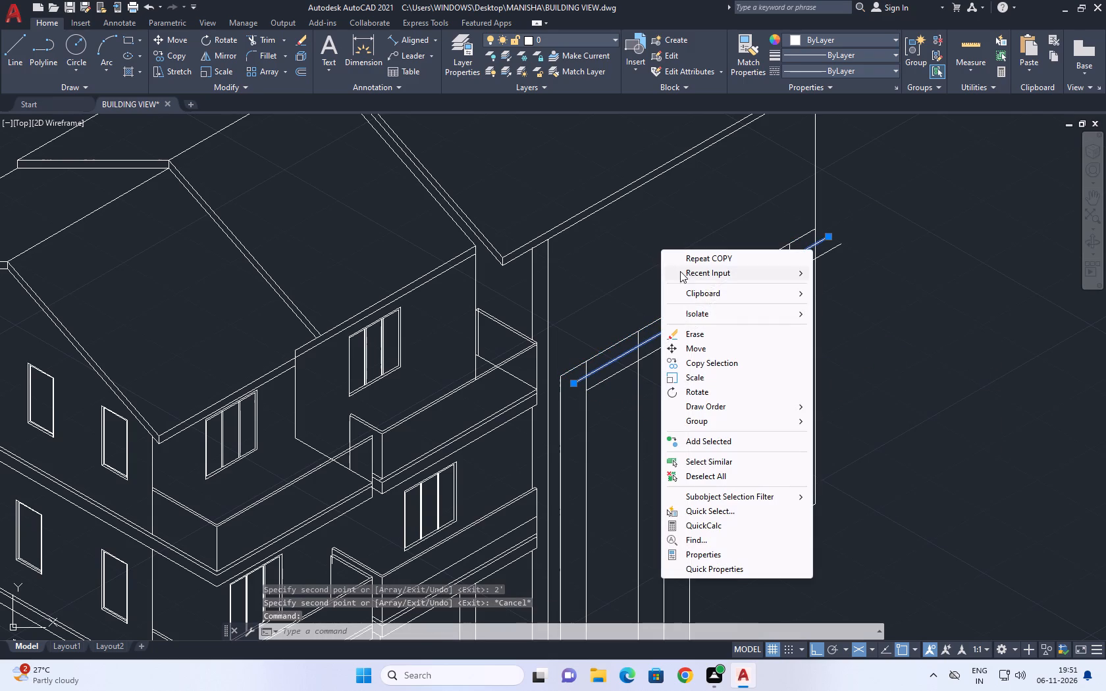
{"action": "left_click", "coordinate": [708, 332]}
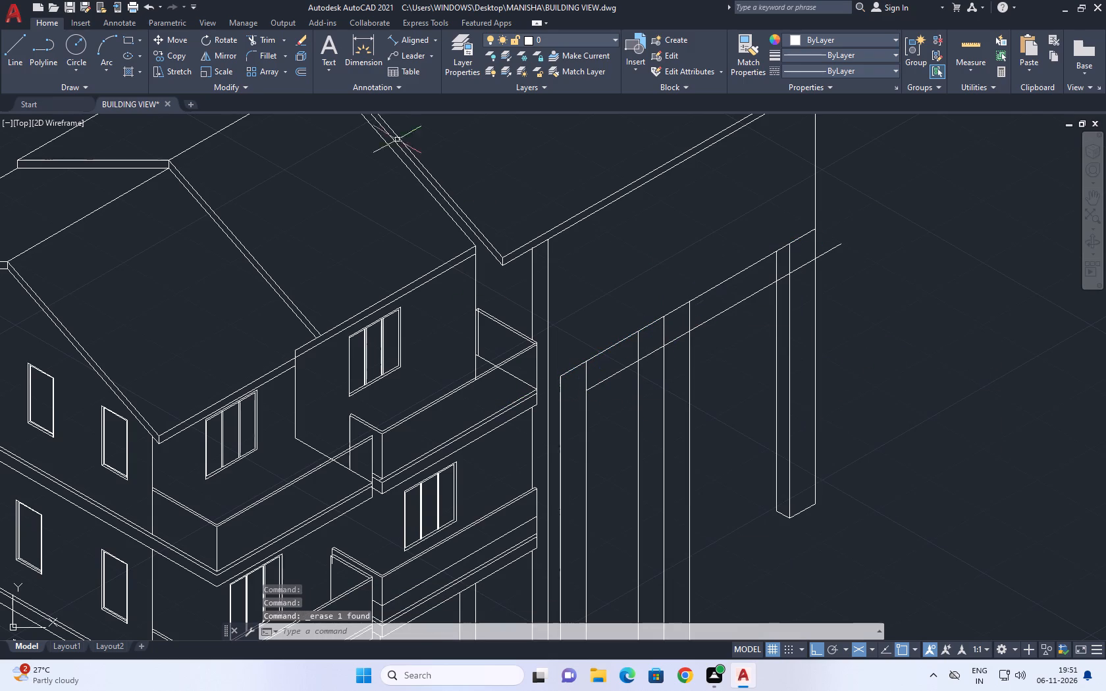
Draw a line joining the near ends of the original sloping line and its 2' copy at the nearest column.
{"action": "left_click", "coordinate": [9, 51]}
{"action": "scroll", "coordinate": [569, 367], "scroll_direction": "up", "scroll_amount": 2}
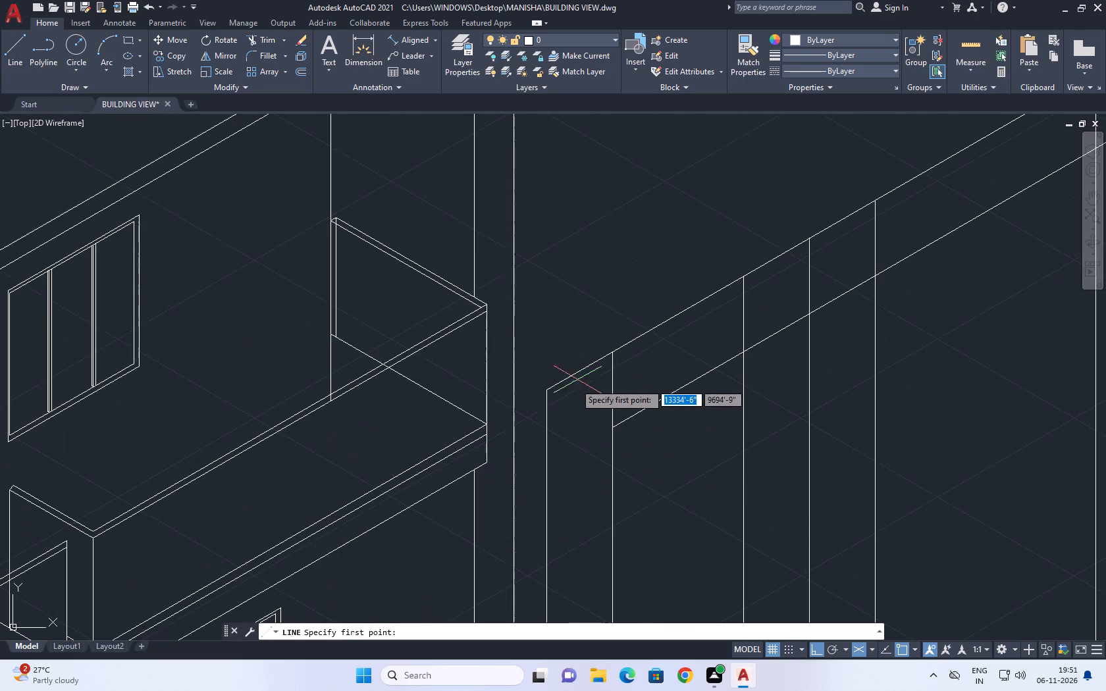
{"action": "left_click", "coordinate": [549, 390]}
{"action": "left_click", "coordinate": [615, 430]}
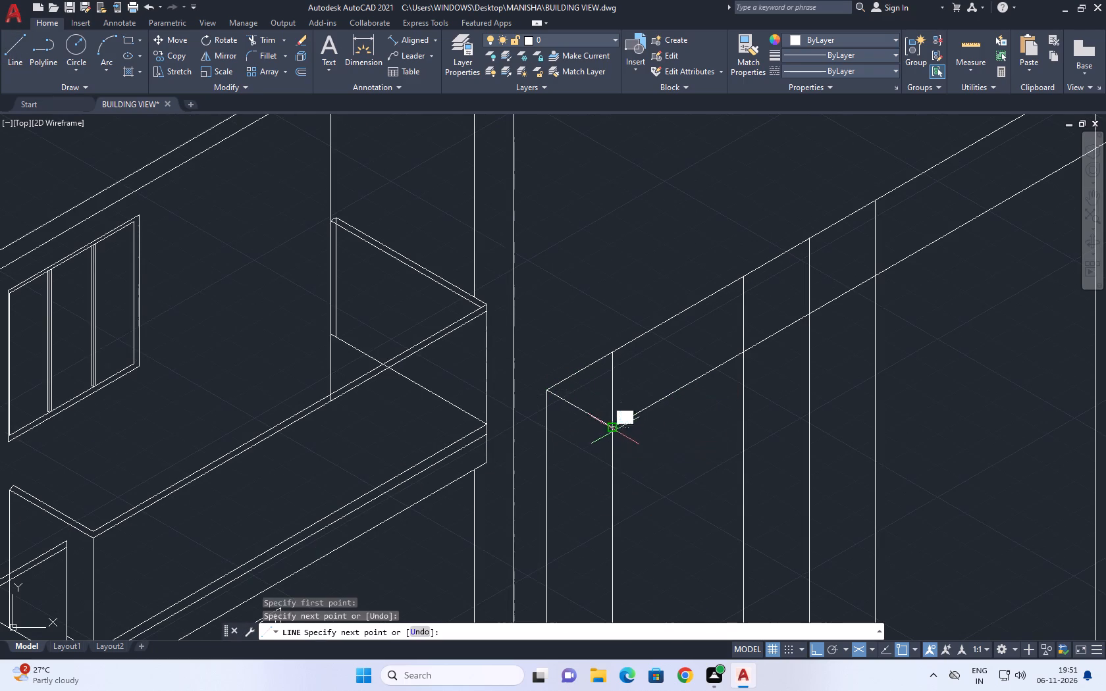
{"action": "right_click", "coordinate": [685, 415]}
{"action": "left_click", "coordinate": [729, 433]}
Draw a line joining the far ends of the two parallel sloping lines beyond the farthest column.
{"action": "middle_click_drag", "start_coordinate": [659, 359], "coordinate": [600, 412]}
{"action": "scroll", "coordinate": [581, 389], "scroll_direction": "down", "scroll_amount": 3}
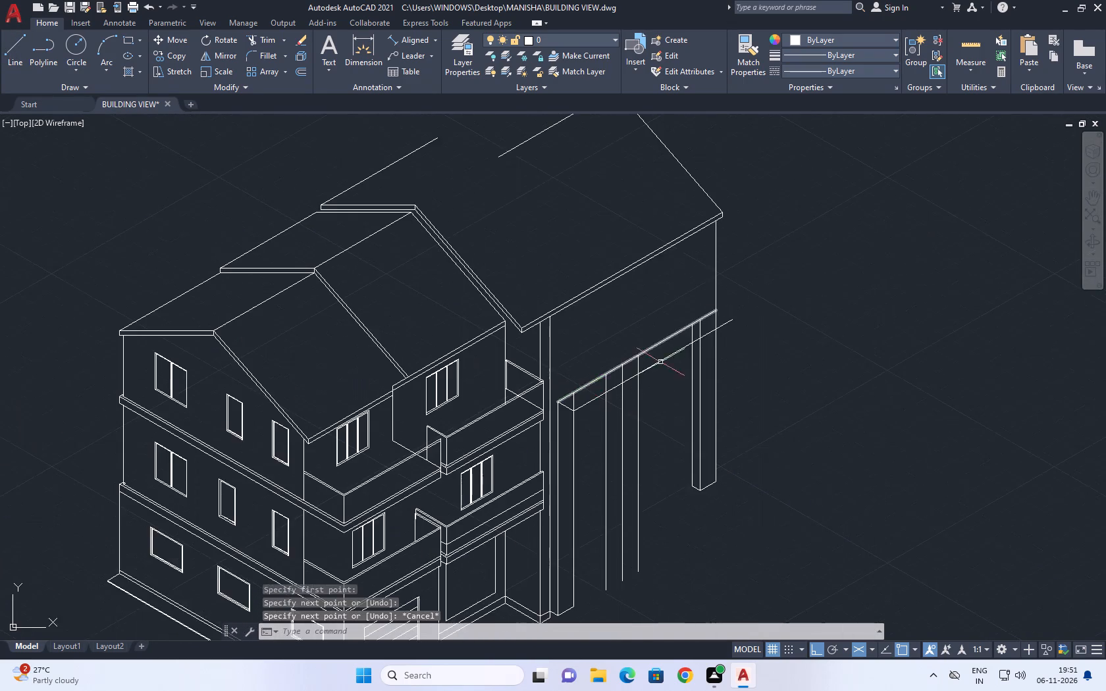
{"action": "middle_click_drag", "start_coordinate": [704, 334], "coordinate": [706, 365]}
{"action": "right_click", "coordinate": [795, 307]}
{"action": "left_click", "coordinate": [845, 317]}
{"action": "scroll", "coordinate": [736, 334], "scroll_direction": "up", "scroll_amount": 2}
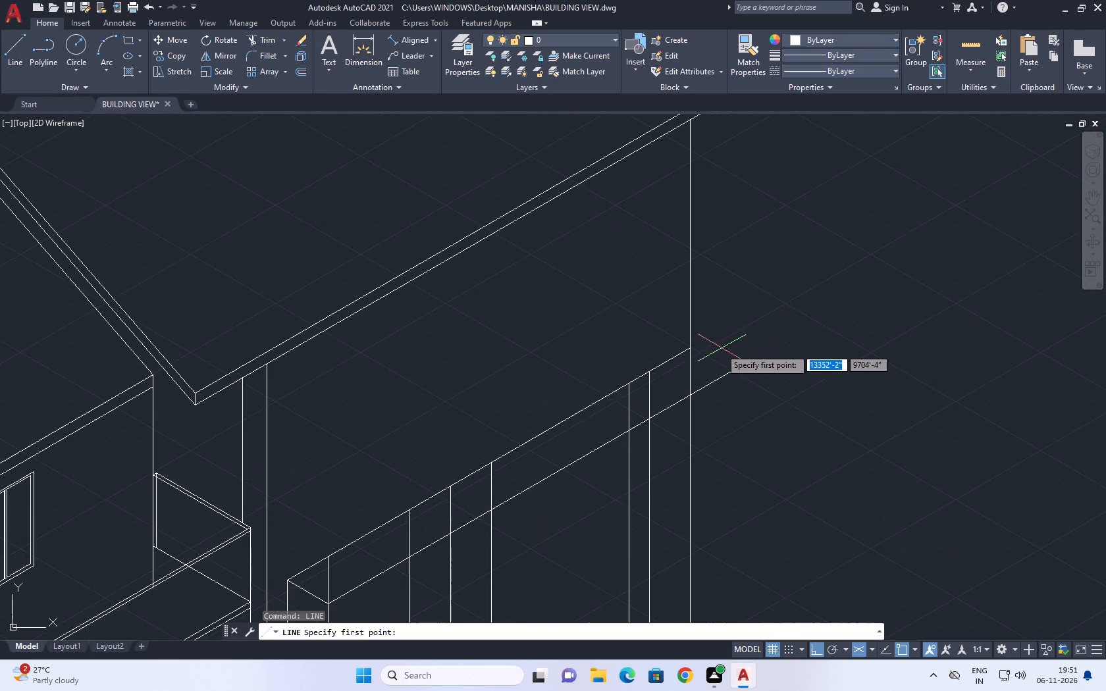
{"action": "left_click", "coordinate": [687, 347]}
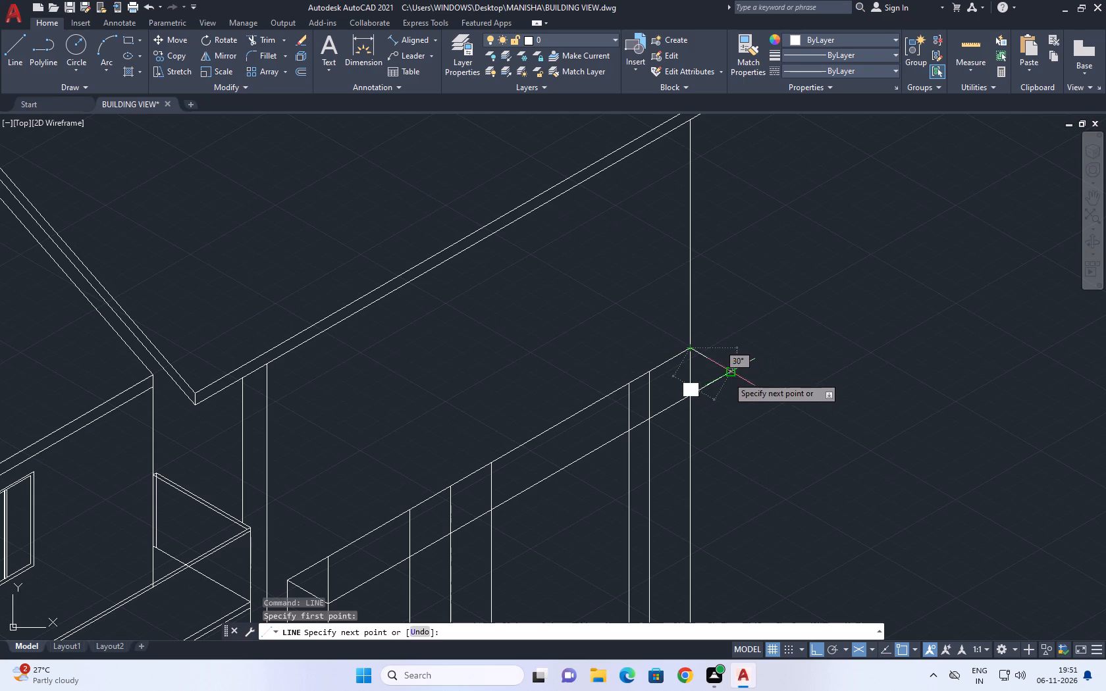
{"action": "left_click", "coordinate": [727, 372]}
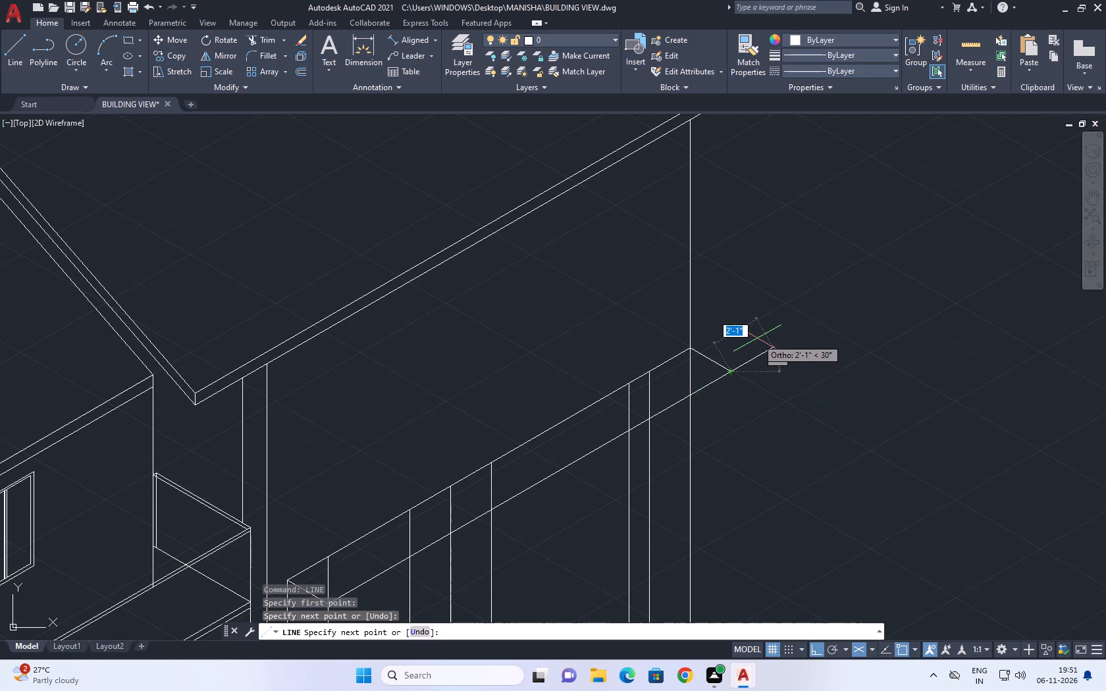
{"action": "right_click", "coordinate": [754, 349]}
{"action": "left_click", "coordinate": [785, 373]}
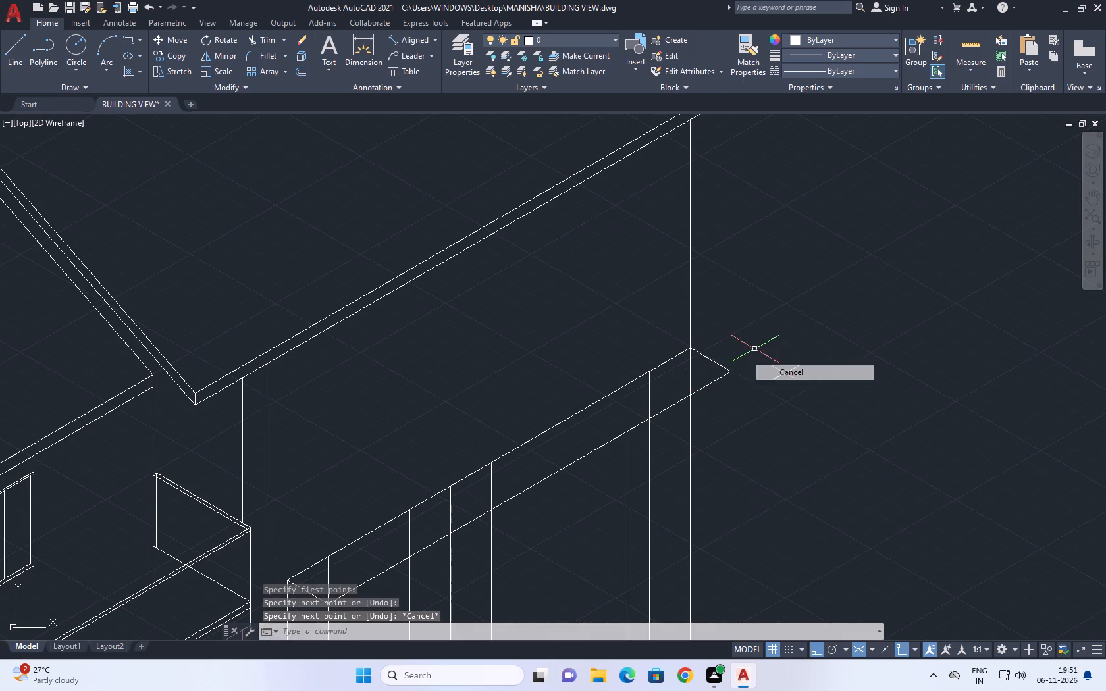
Draw a vertical line from the upper sloping line's far end down to the outer base corner of the farthest column.
{"action": "scroll", "coordinate": [650, 375], "scroll_direction": "down", "scroll_amount": 3}
{"action": "middle_click_drag", "start_coordinate": [646, 390], "coordinate": [693, 397]}
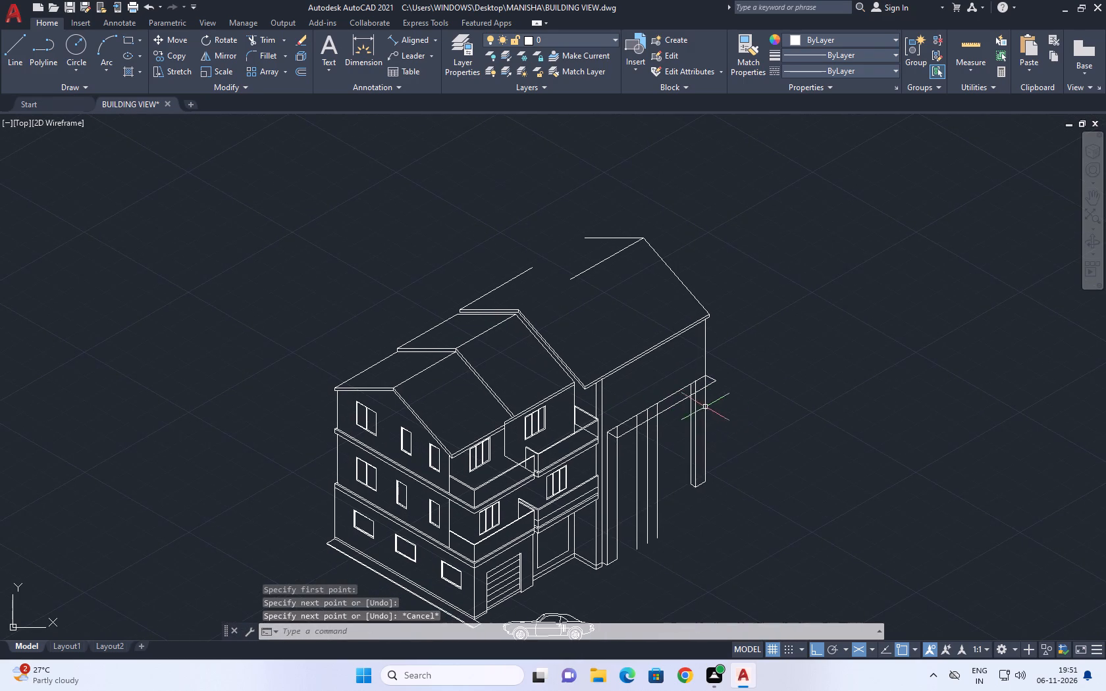
{"action": "scroll", "coordinate": [700, 403], "scroll_direction": "up", "scroll_amount": 2}
{"action": "middle_click_drag", "start_coordinate": [735, 377], "coordinate": [712, 376]}
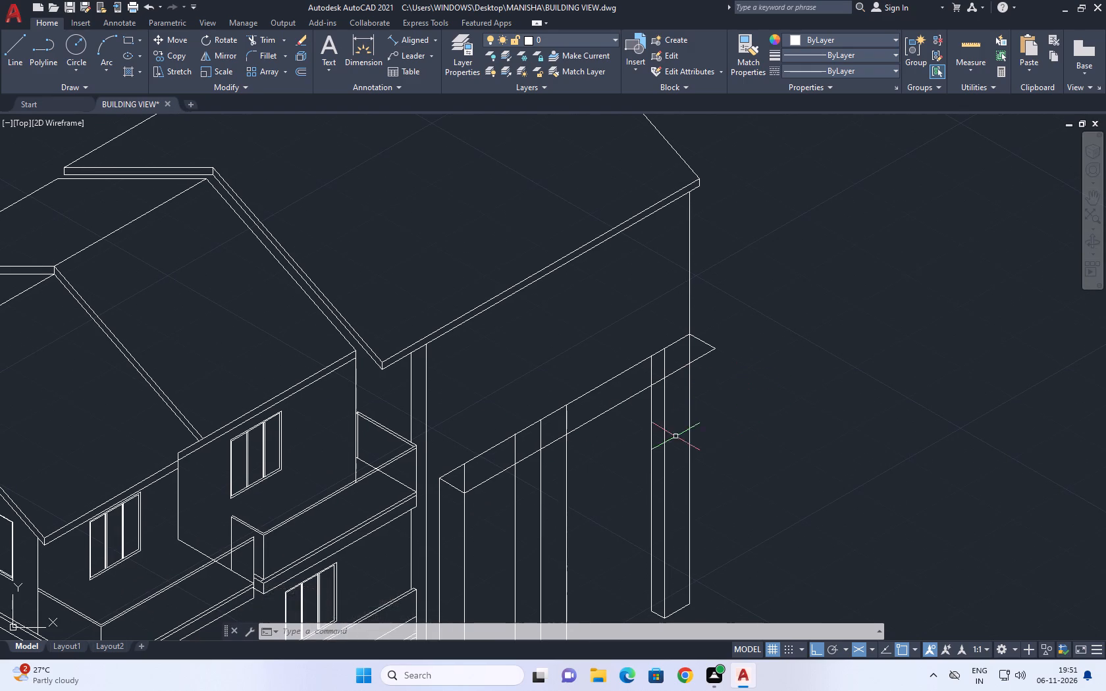
{"action": "middle_click_drag", "start_coordinate": [668, 413], "coordinate": [669, 305]}
{"action": "left_click", "coordinate": [632, 207]}
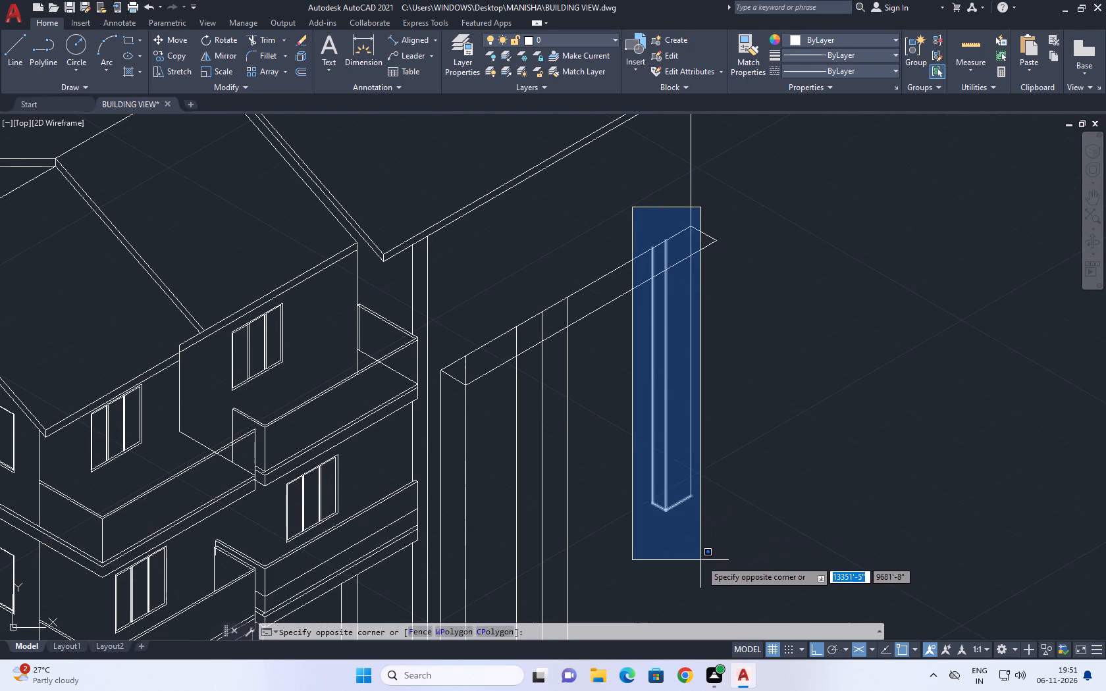
{"action": "left_click", "coordinate": [701, 564]}
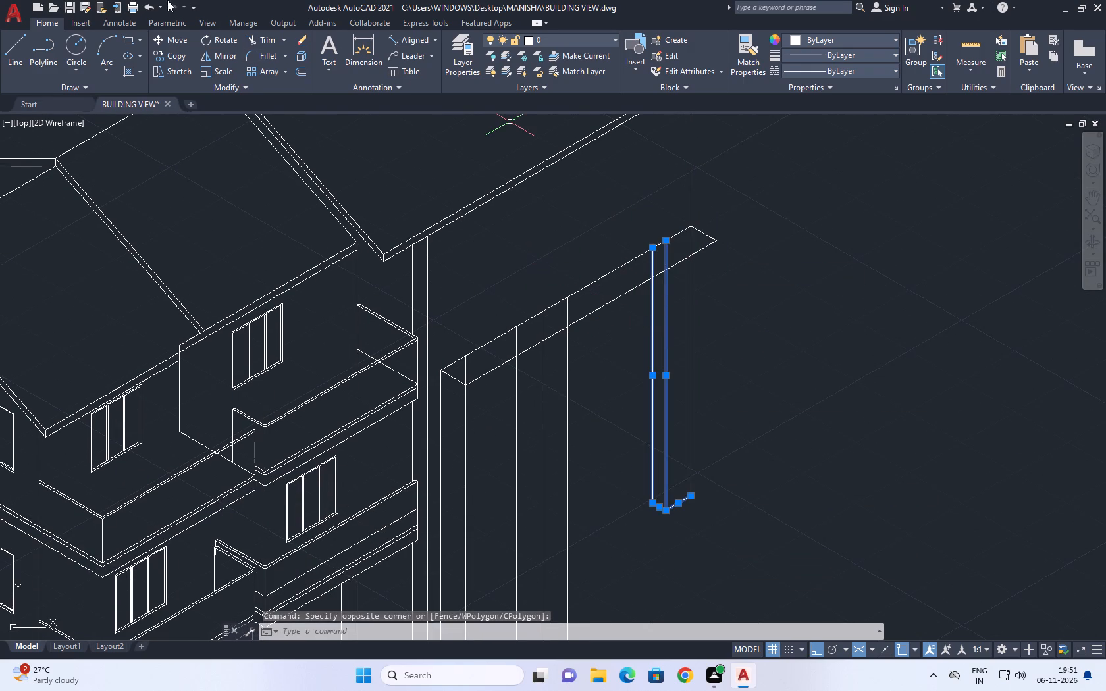
{"action": "left_click", "coordinate": [15, 37]}
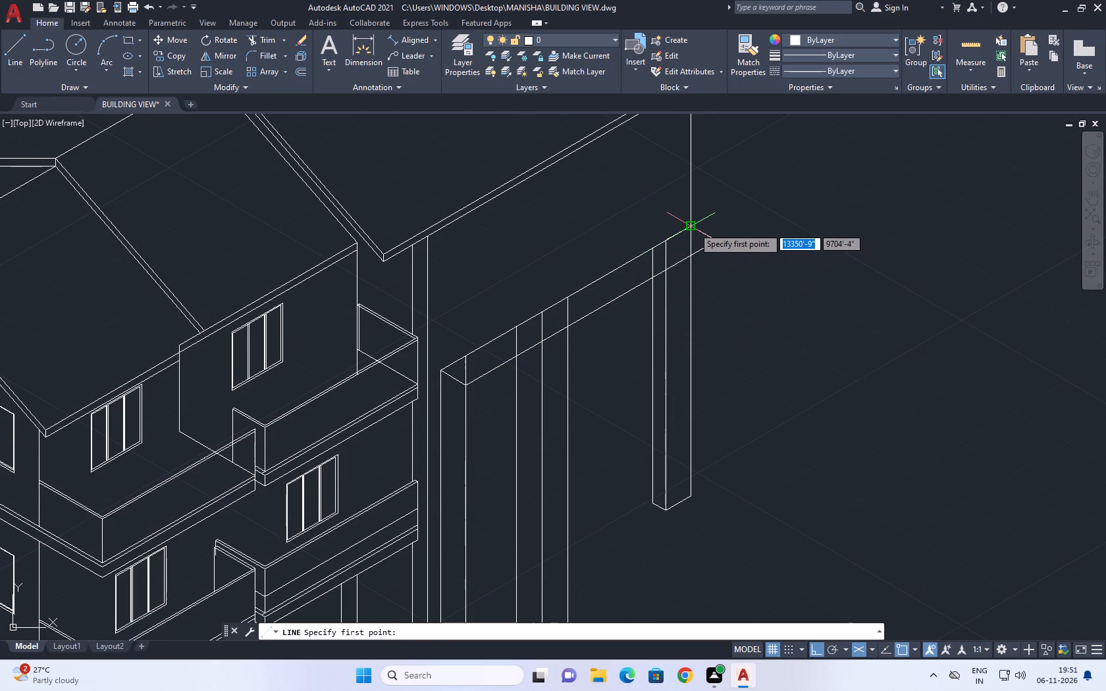
{"action": "left_click", "coordinate": [693, 227]}
{"action": "left_click", "coordinate": [691, 498]}
{"action": "right_click", "coordinate": [728, 360]}
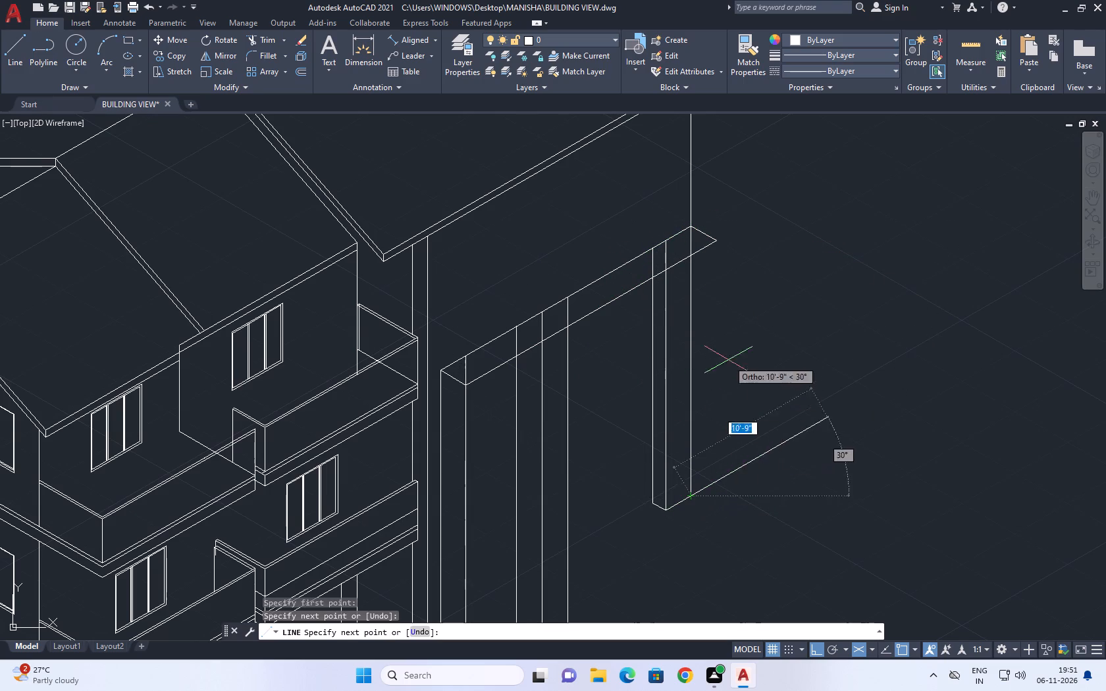
{"action": "left_click", "coordinate": [777, 384]}
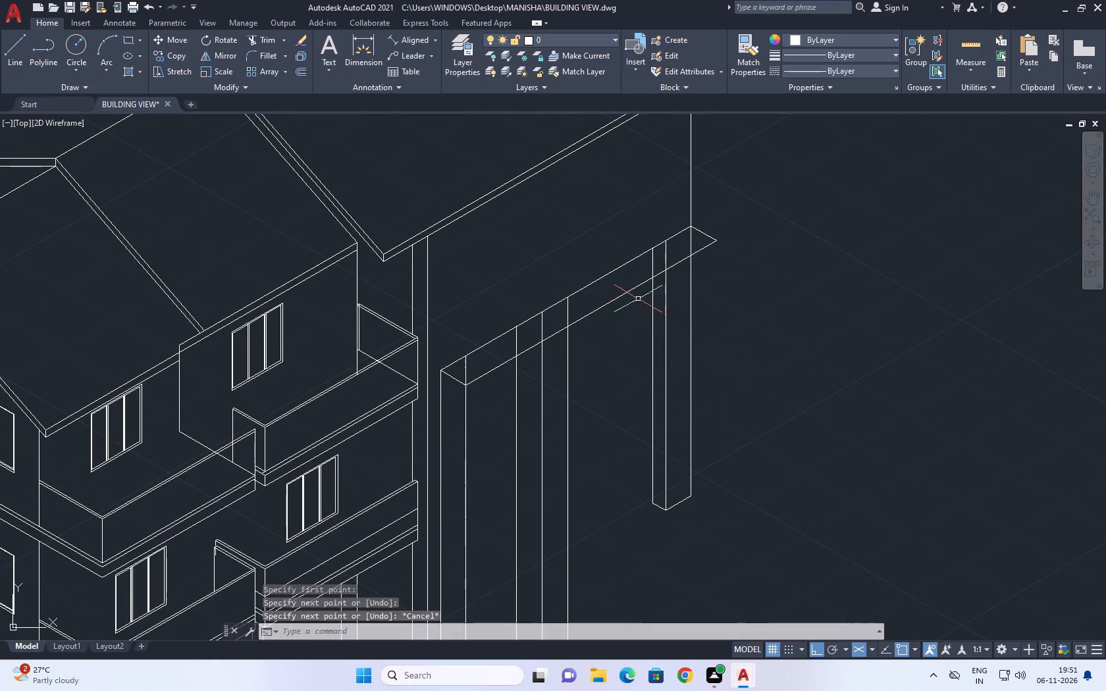
Move the complete farthest column a short distance inward along the upper sloping line, away from the outermost vertical edge.
{"action": "left_click", "coordinate": [628, 212]}
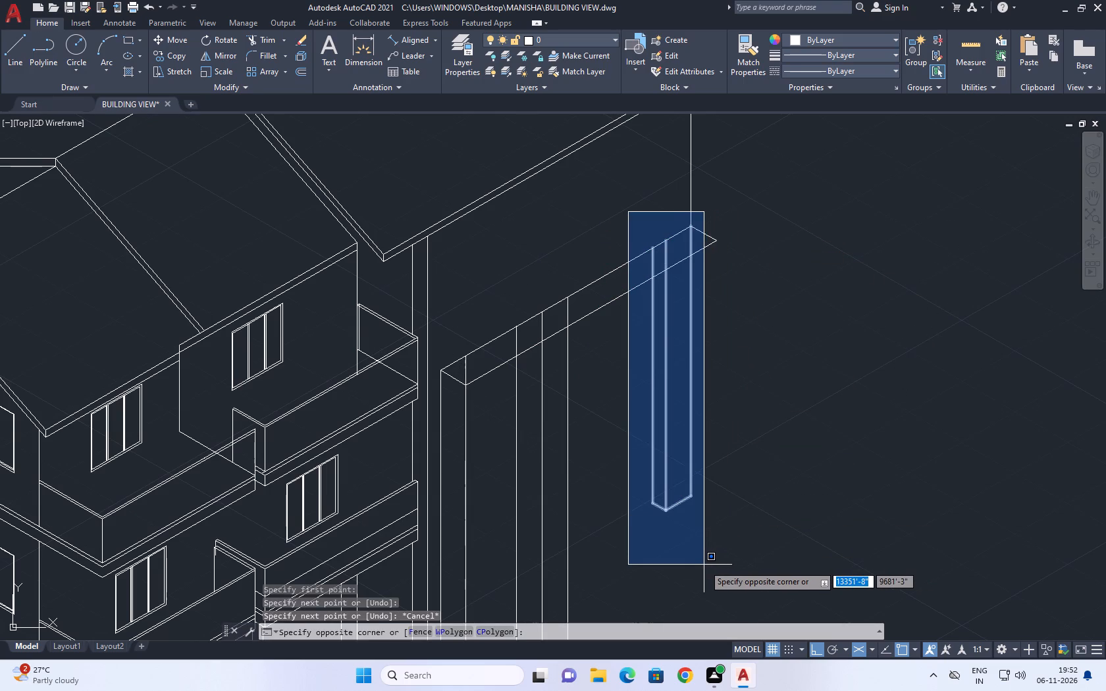
{"action": "left_click", "coordinate": [704, 565]}
{"action": "left_click", "coordinate": [173, 39]}
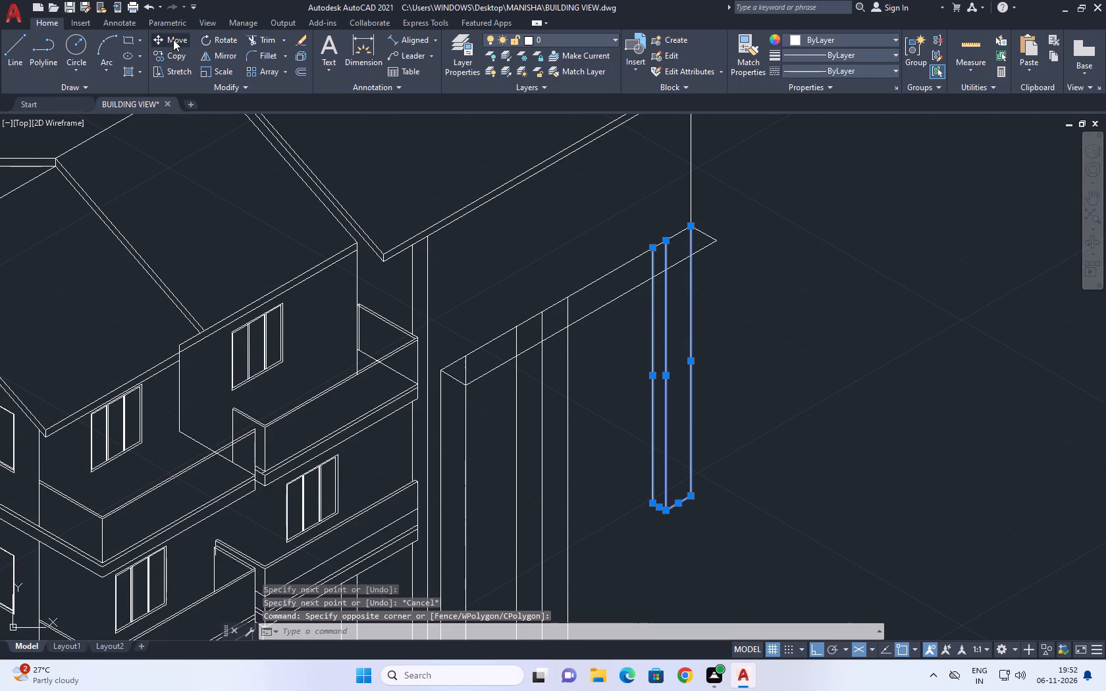
{"action": "left_click", "coordinate": [649, 249]}
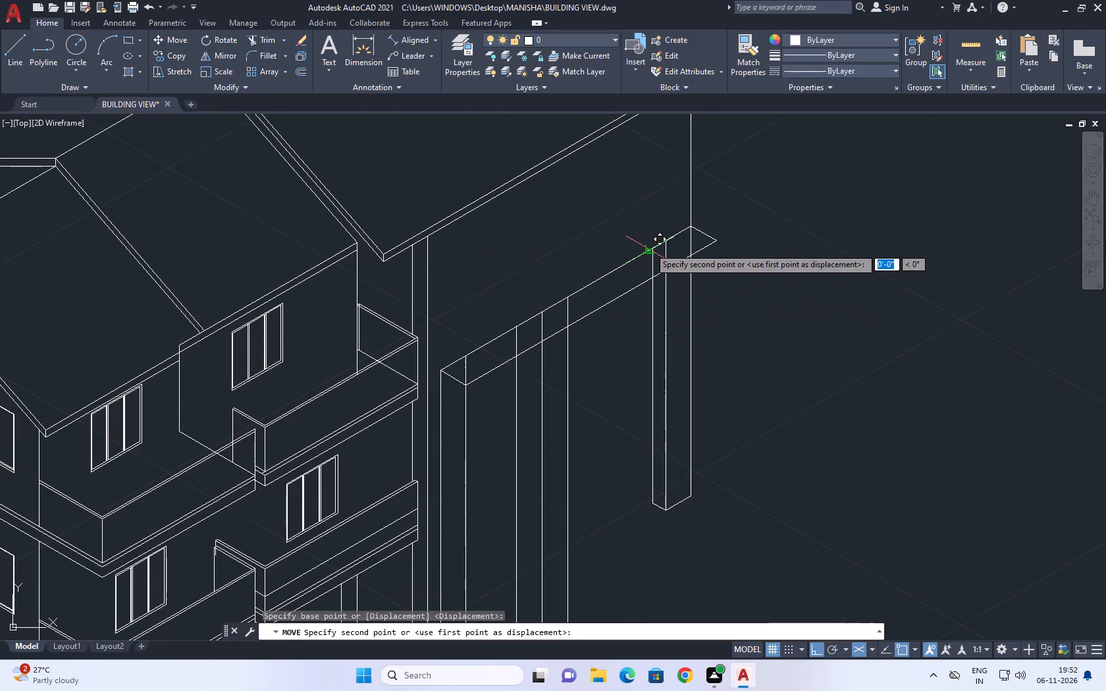
{"action": "left_click", "coordinate": [633, 269]}
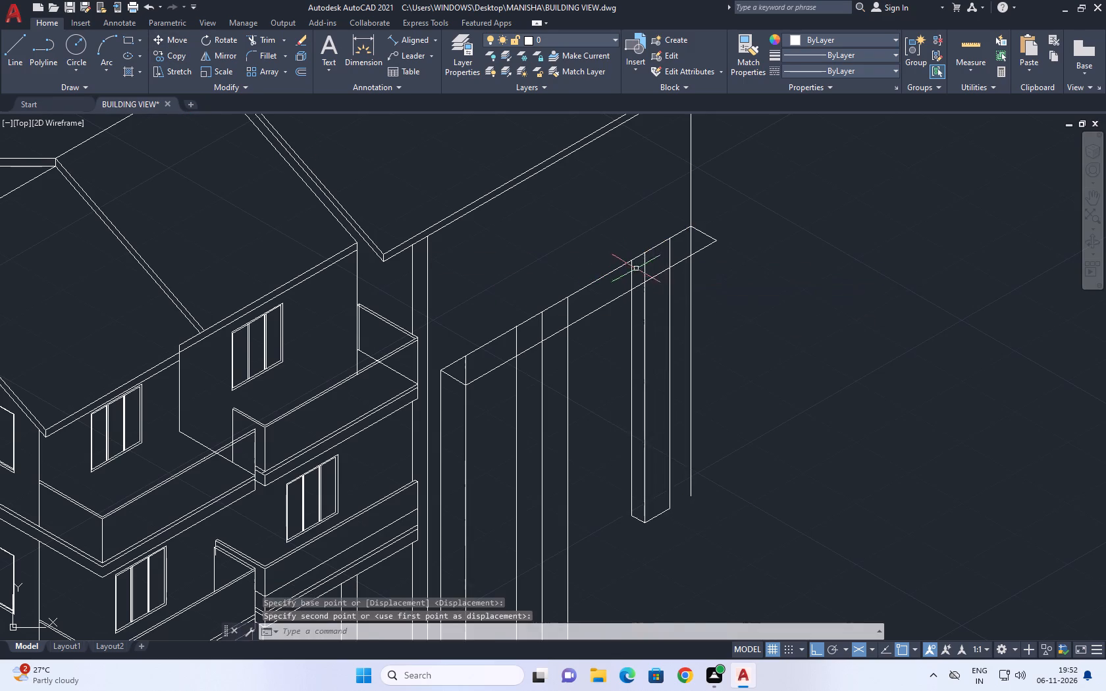
Trim the vertical lines of the nearest and middle columns between the two parallel sloping lines.
{"action": "scroll", "coordinate": [646, 270], "scroll_direction": "down", "scroll_amount": 2}
{"action": "scroll", "coordinate": [675, 361], "scroll_direction": "up", "scroll_amount": 2}
{"action": "middle_click_drag", "start_coordinate": [652, 265], "coordinate": [695, 382]}
{"action": "scroll", "coordinate": [698, 384], "scroll_direction": "down", "scroll_amount": 1}
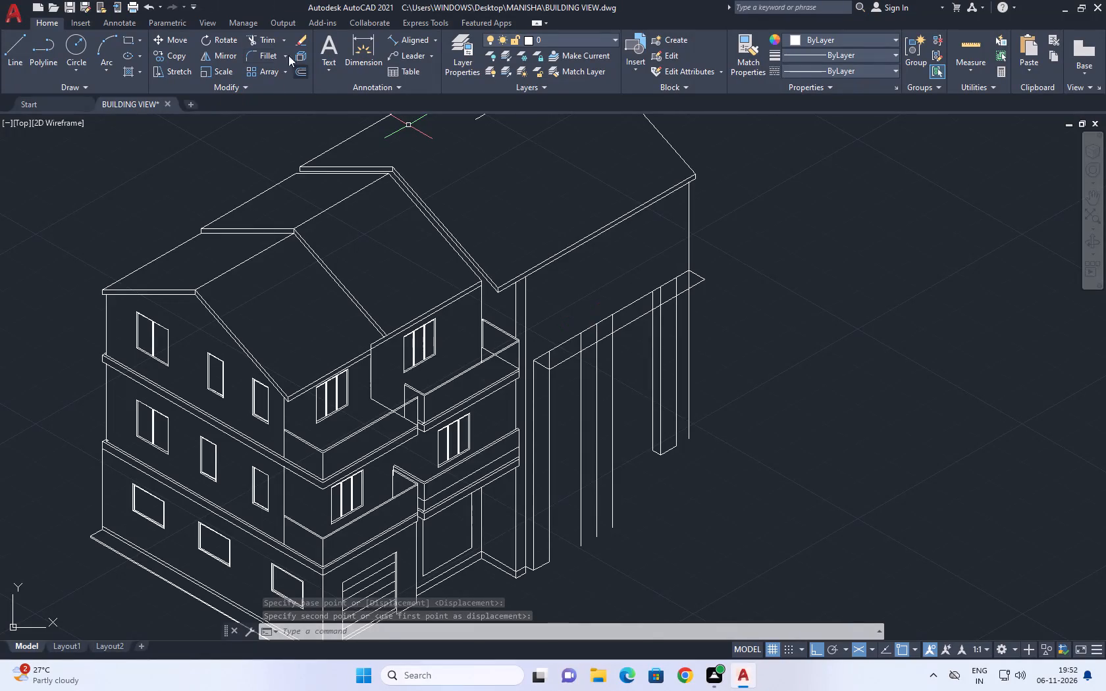
{"action": "left_click", "coordinate": [265, 38]}
{"action": "scroll", "coordinate": [545, 363], "scroll_direction": "up", "scroll_amount": 2}
{"action": "left_click", "coordinate": [553, 358]}
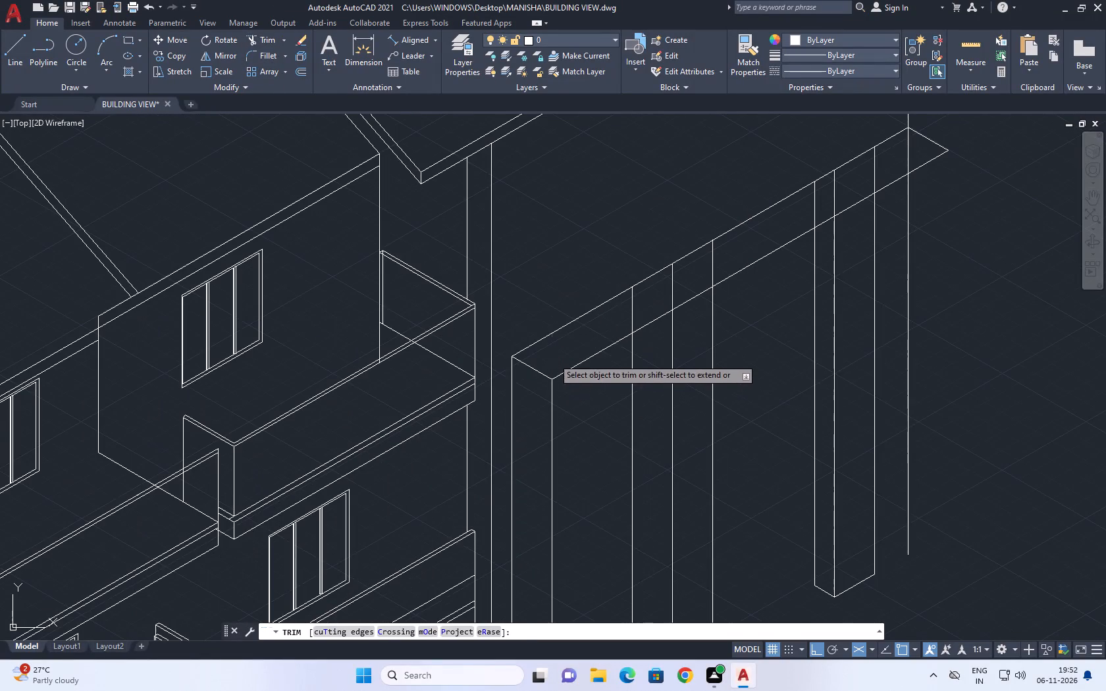
{"action": "left_click", "coordinate": [610, 326]}
{"action": "left_click", "coordinate": [736, 261]}
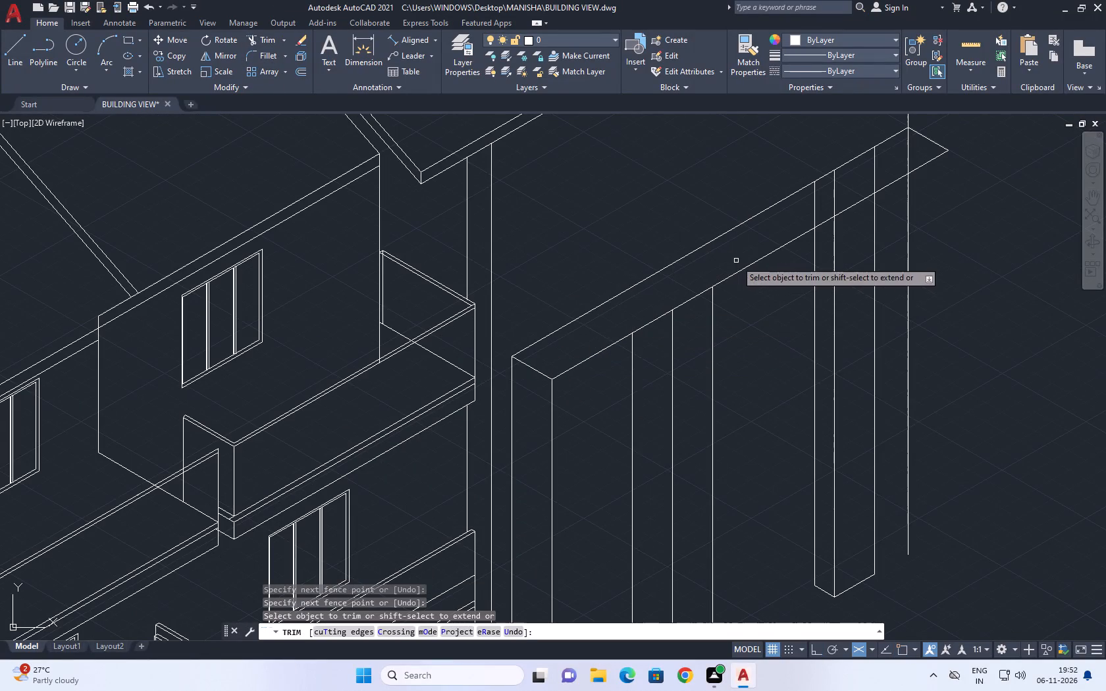
Trim the farthest column's vertical lines and the outermost vertical edge between the two parallel sloping lines.
{"action": "middle_click_drag", "start_coordinate": [735, 255], "coordinate": [619, 434]}
{"action": "left_click_drag", "start_coordinate": [661, 405], "coordinate": [666, 397]}
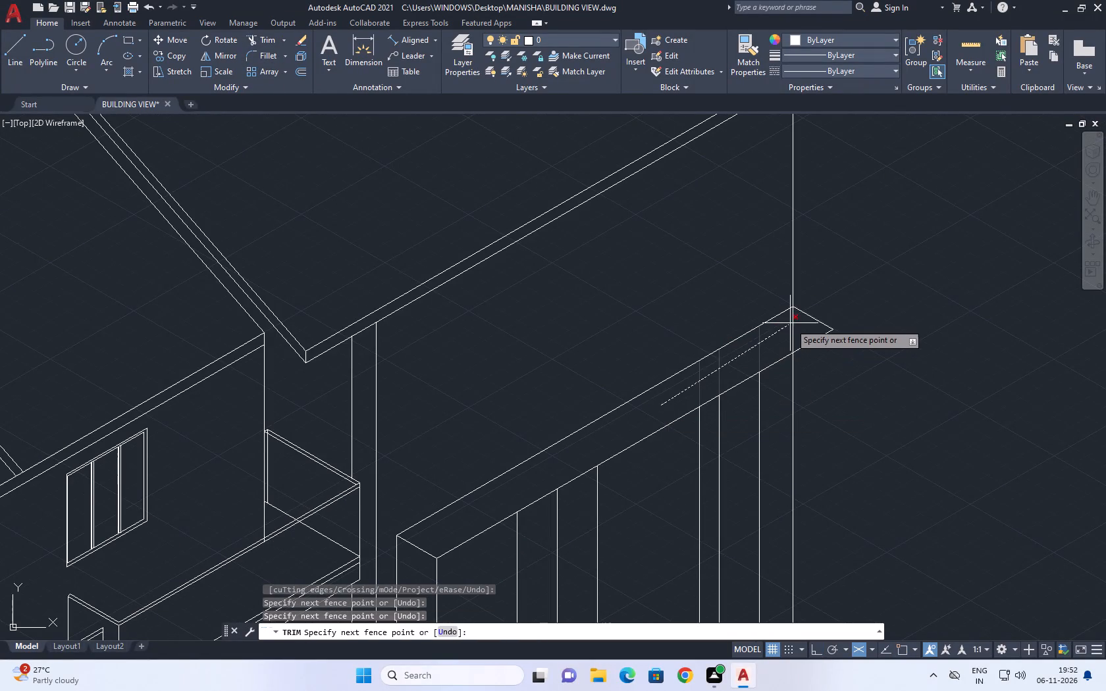
{"action": "left_click", "coordinate": [797, 319]}
{"action": "scroll", "coordinate": [774, 338], "scroll_direction": "down", "scroll_amount": 2}
{"action": "middle_click_drag", "start_coordinate": [795, 382], "coordinate": [749, 321]}
{"action": "right_click", "coordinate": [831, 300]}
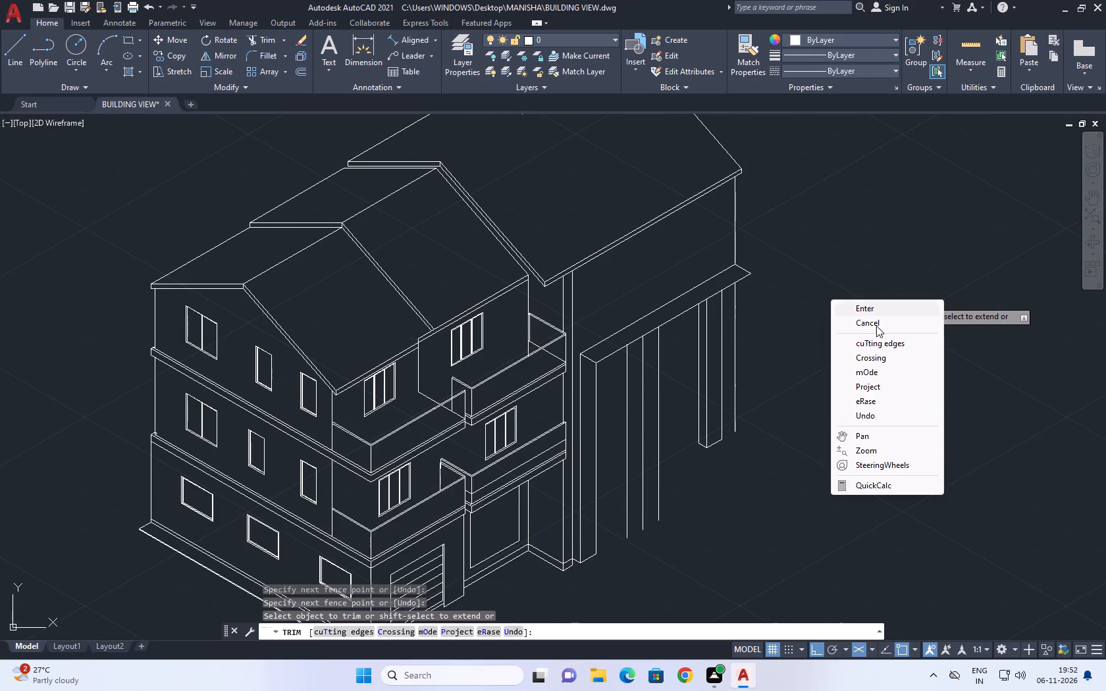
{"action": "left_click", "coordinate": [884, 324]}
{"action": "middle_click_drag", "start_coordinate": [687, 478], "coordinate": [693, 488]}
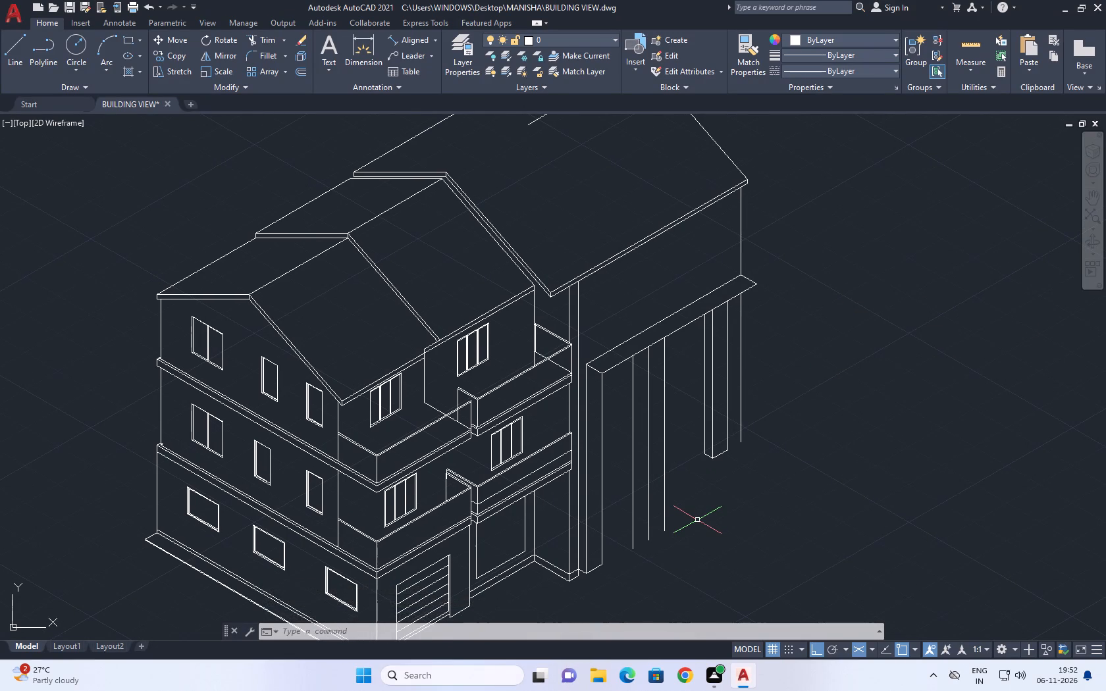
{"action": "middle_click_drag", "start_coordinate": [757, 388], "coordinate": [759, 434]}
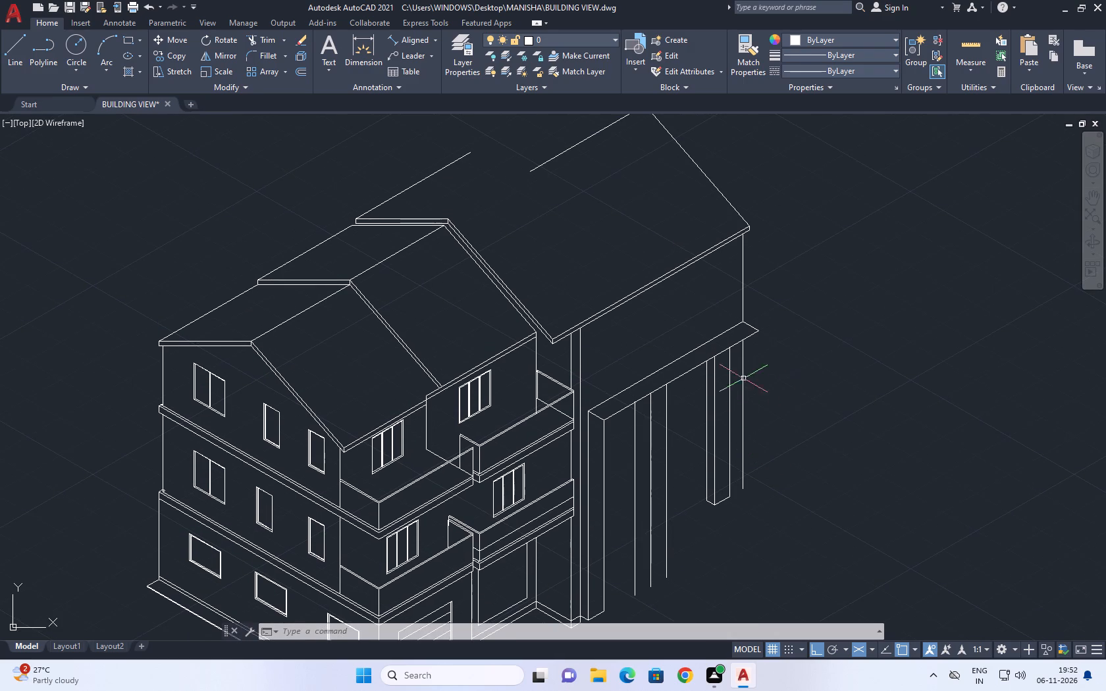
Move the short end line joining the two parallel sloping lines inward to the top of the farthest column's outer vertical line.
{"action": "scroll", "coordinate": [726, 325], "scroll_direction": "up", "scroll_amount": 1}
{"action": "middle_click_drag", "start_coordinate": [738, 388], "coordinate": [742, 421]}
{"action": "scroll", "coordinate": [799, 361], "scroll_direction": "up", "scroll_amount": 1}
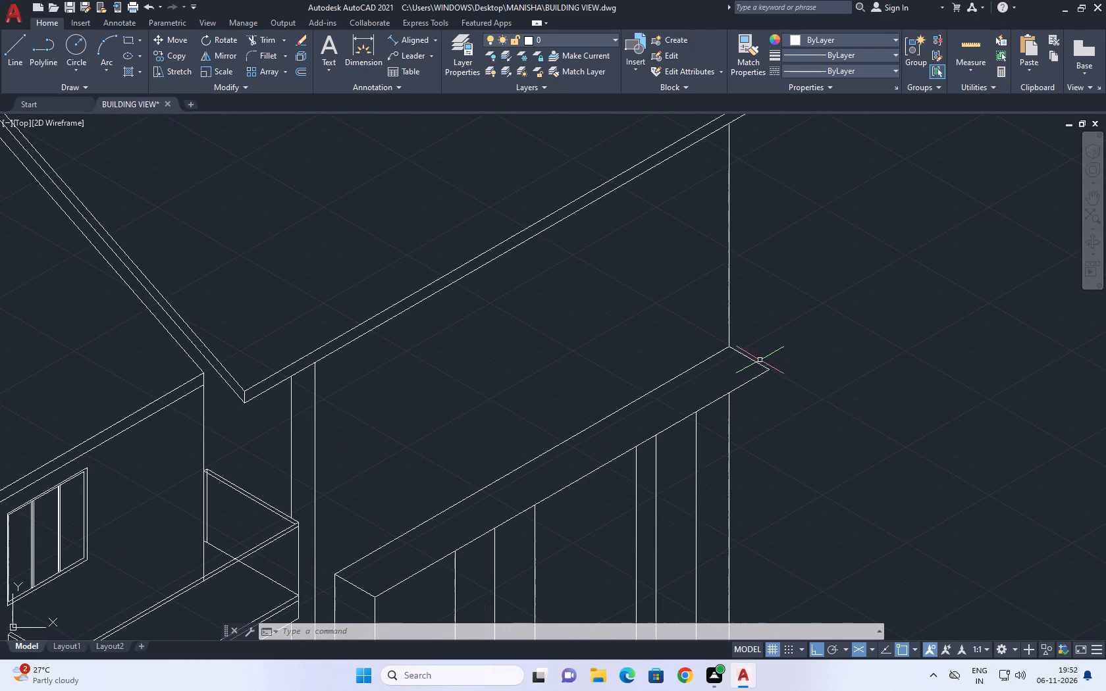
{"action": "left_click", "coordinate": [755, 361]}
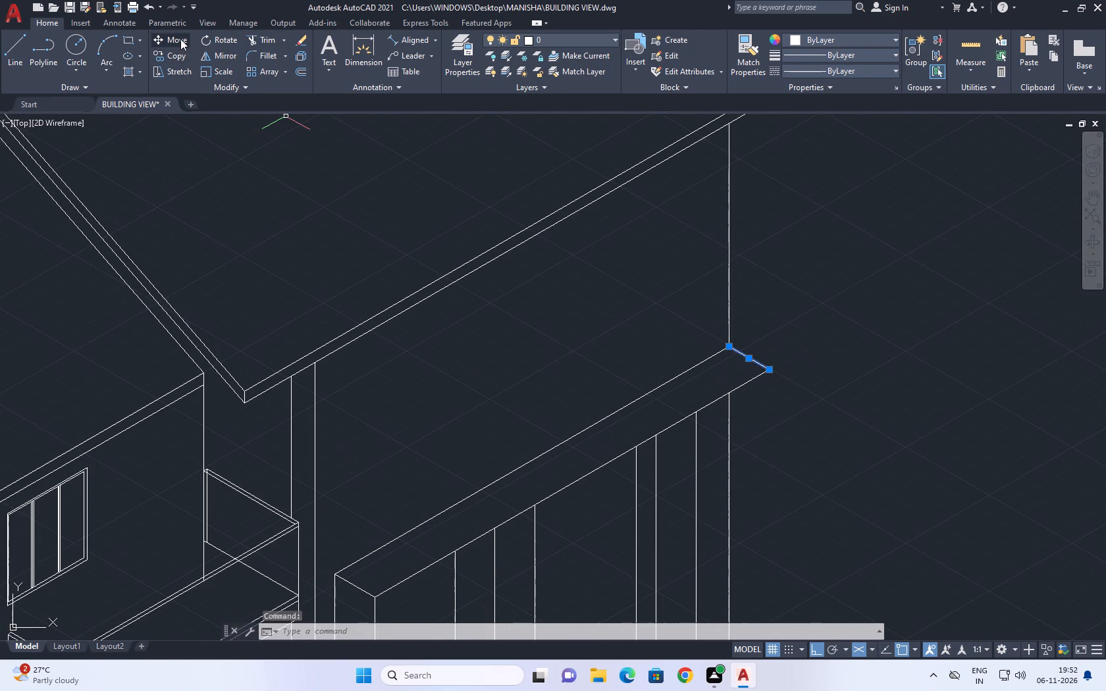
{"action": "left_click", "coordinate": [180, 39]}
{"action": "left_click", "coordinate": [772, 369]}
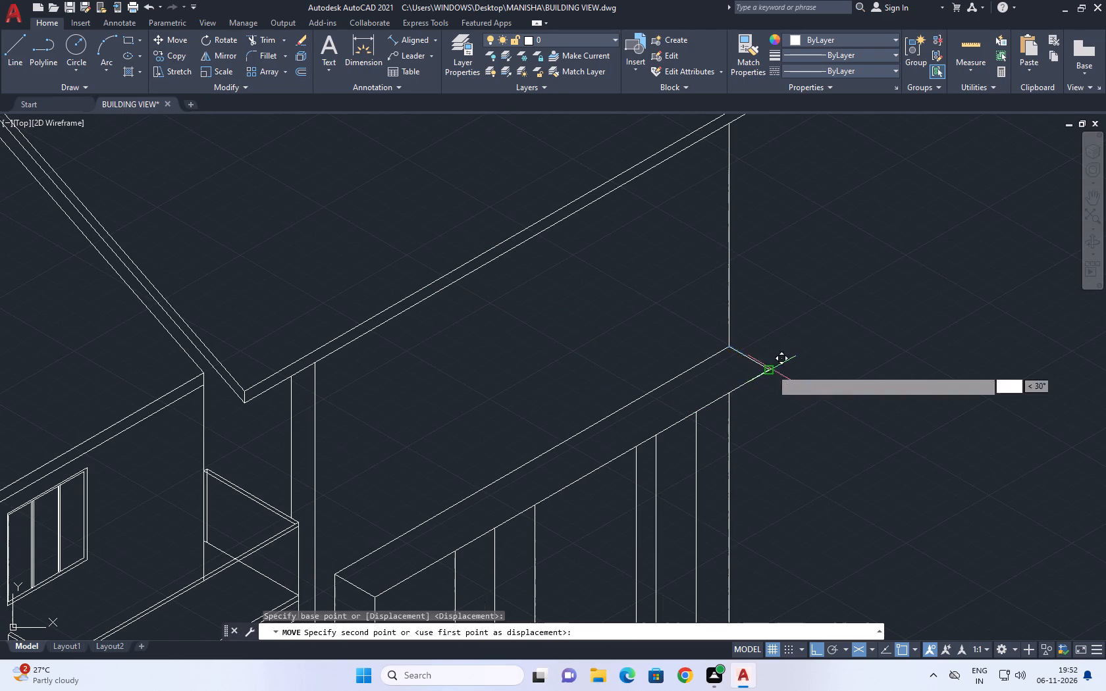
{"action": "left_click", "coordinate": [696, 409]}
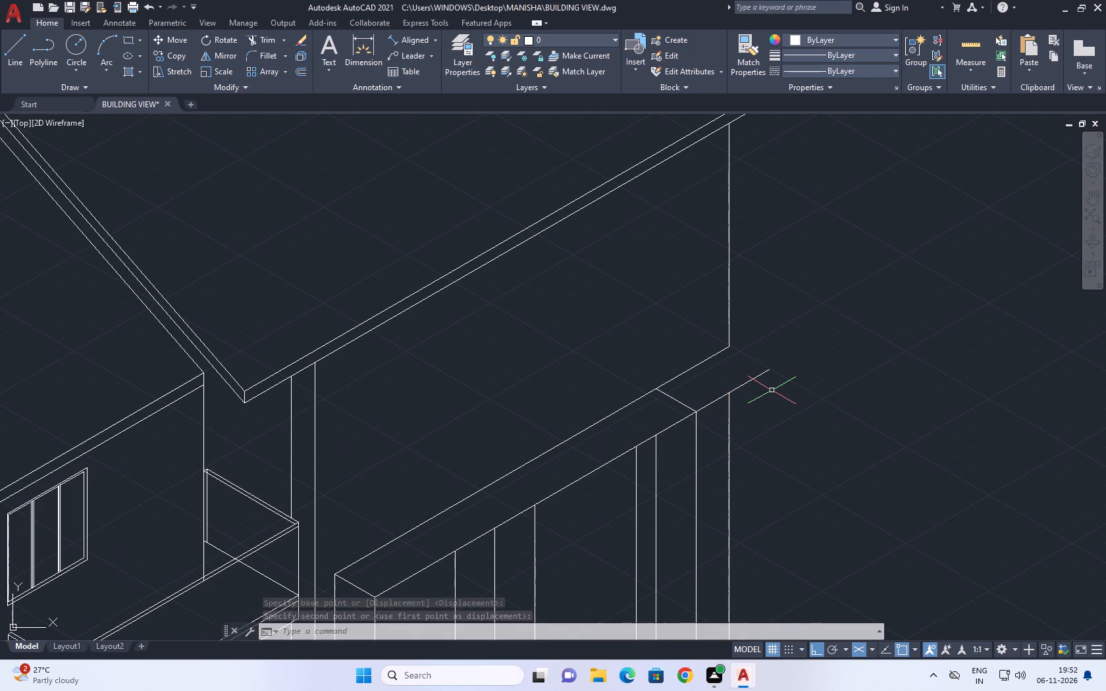
Trim the lower sloping line beyond the farthest column's outer corner, including its segment past the outermost vertical edge.
{"action": "middle_click_drag", "start_coordinate": [728, 413], "coordinate": [723, 424]}
{"action": "scroll", "coordinate": [722, 405], "scroll_direction": "up", "scroll_amount": 1}
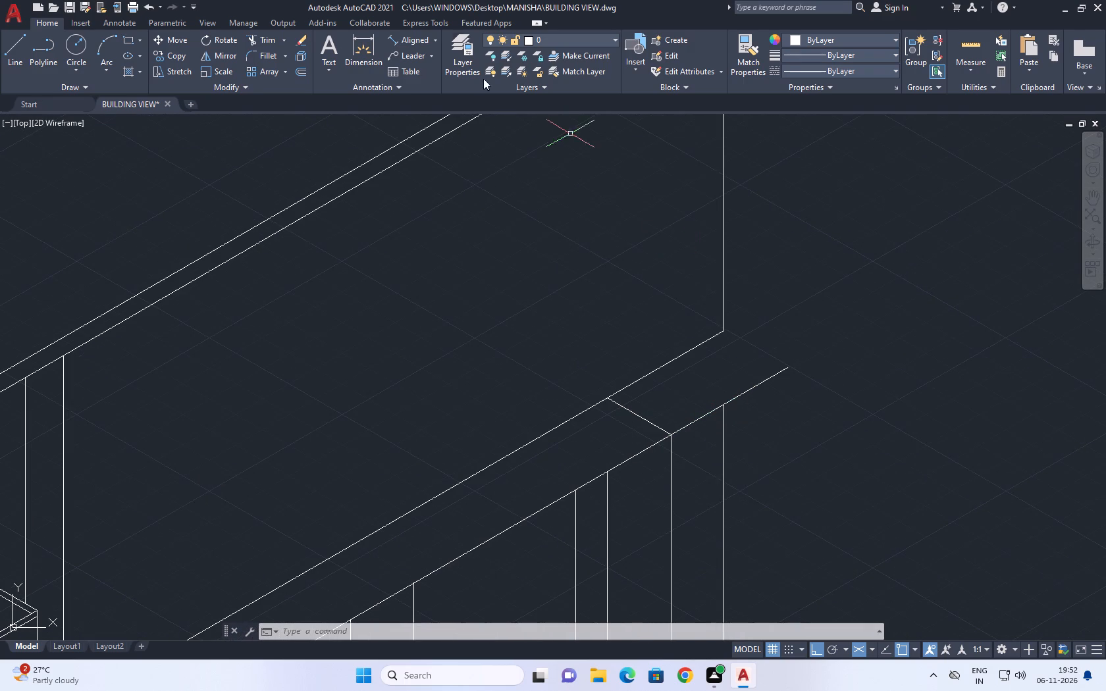
{"action": "left_click", "coordinate": [264, 38]}
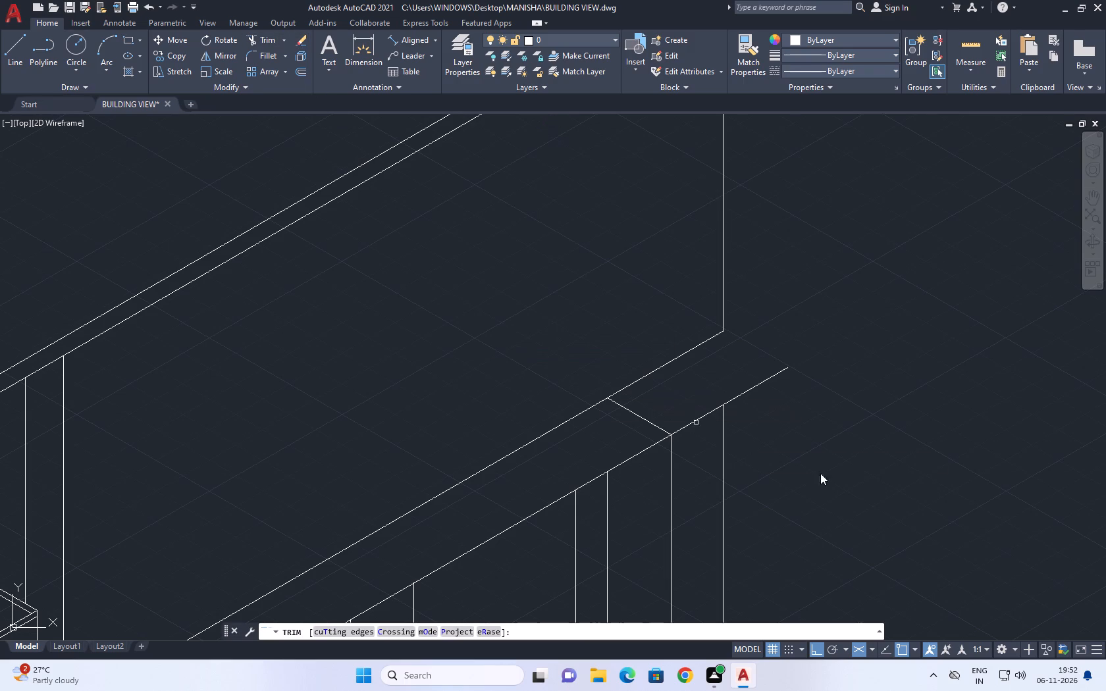
{"action": "left_click", "coordinate": [754, 399]}
{"action": "left_click", "coordinate": [739, 363]}
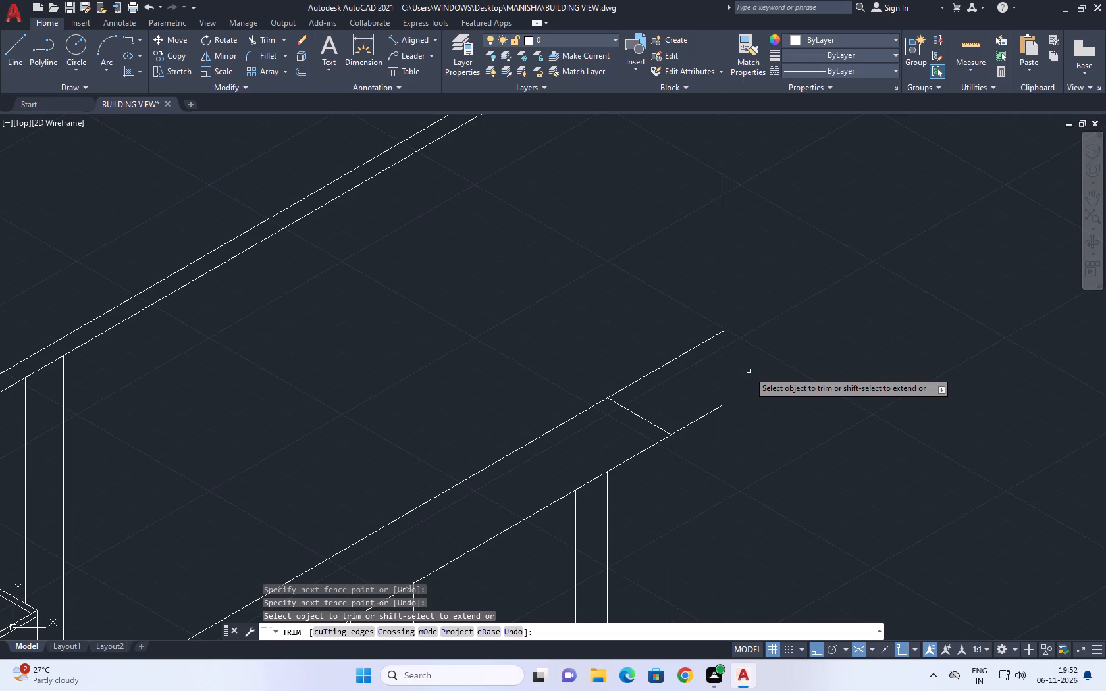
{"action": "scroll", "coordinate": [633, 496], "scroll_direction": "down", "scroll_amount": 2}
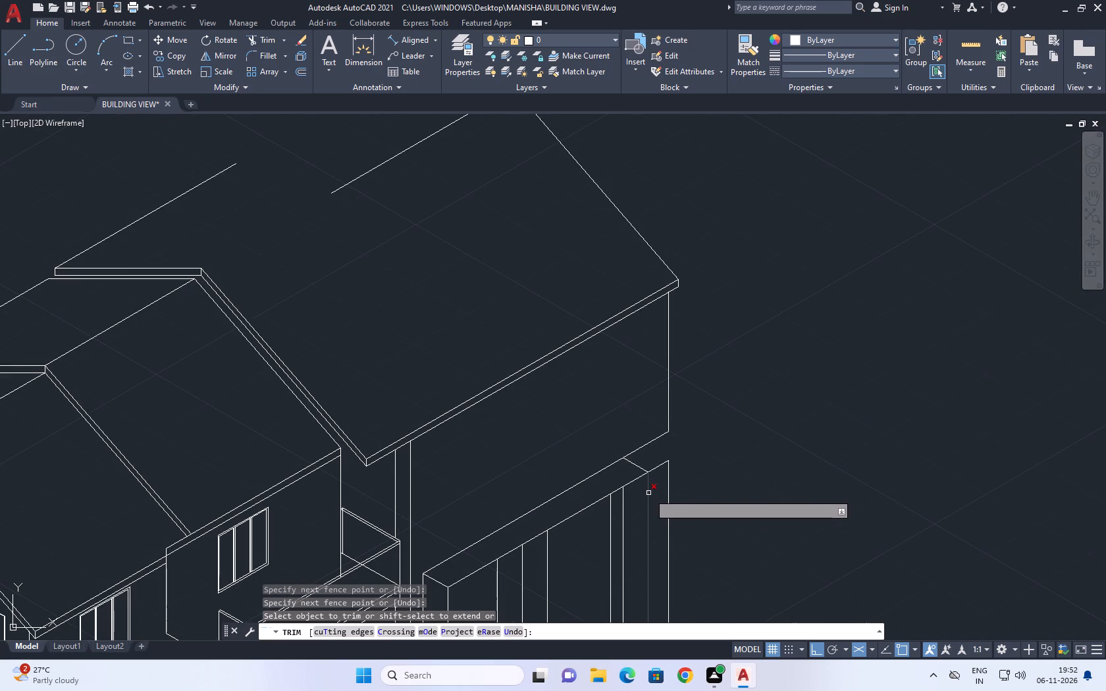
{"action": "middle_click_drag", "start_coordinate": [662, 528], "coordinate": [671, 421]}
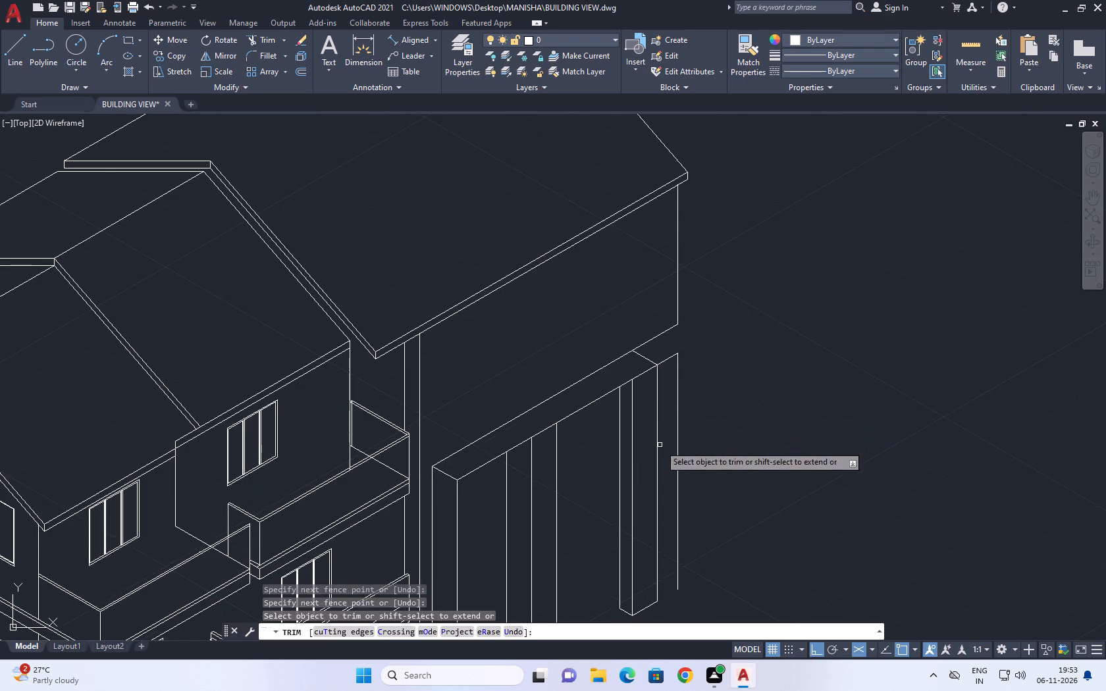
{"action": "middle_click_drag", "start_coordinate": [660, 450], "coordinate": [657, 438]}
{"action": "scroll", "coordinate": [656, 450], "scroll_direction": "down", "scroll_amount": 1}
{"action": "scroll", "coordinate": [662, 444], "scroll_direction": "up", "scroll_amount": 1}
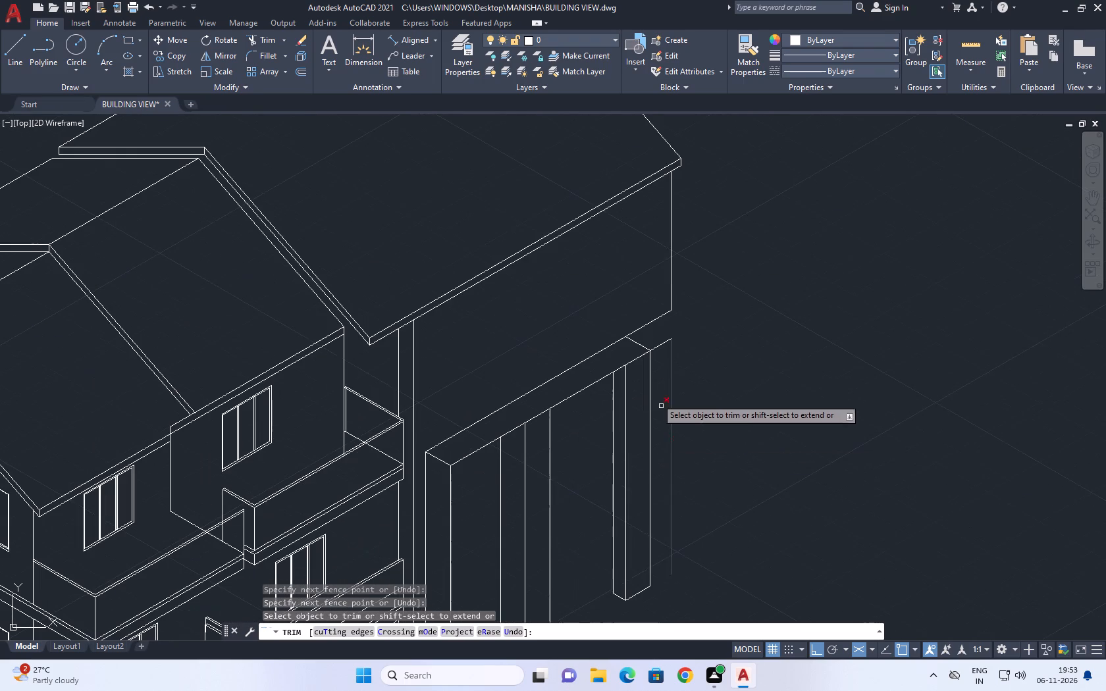
{"action": "left_click", "coordinate": [660, 348]}
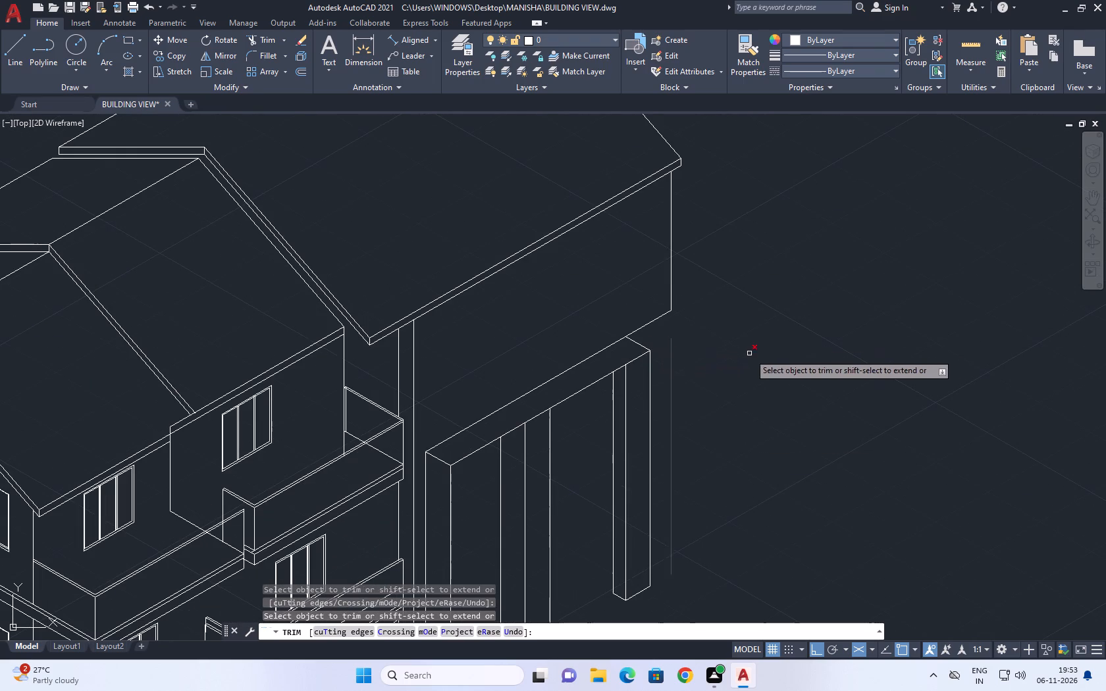
{"action": "right_click", "coordinate": [765, 328]}
{"action": "left_click", "coordinate": [826, 351]}
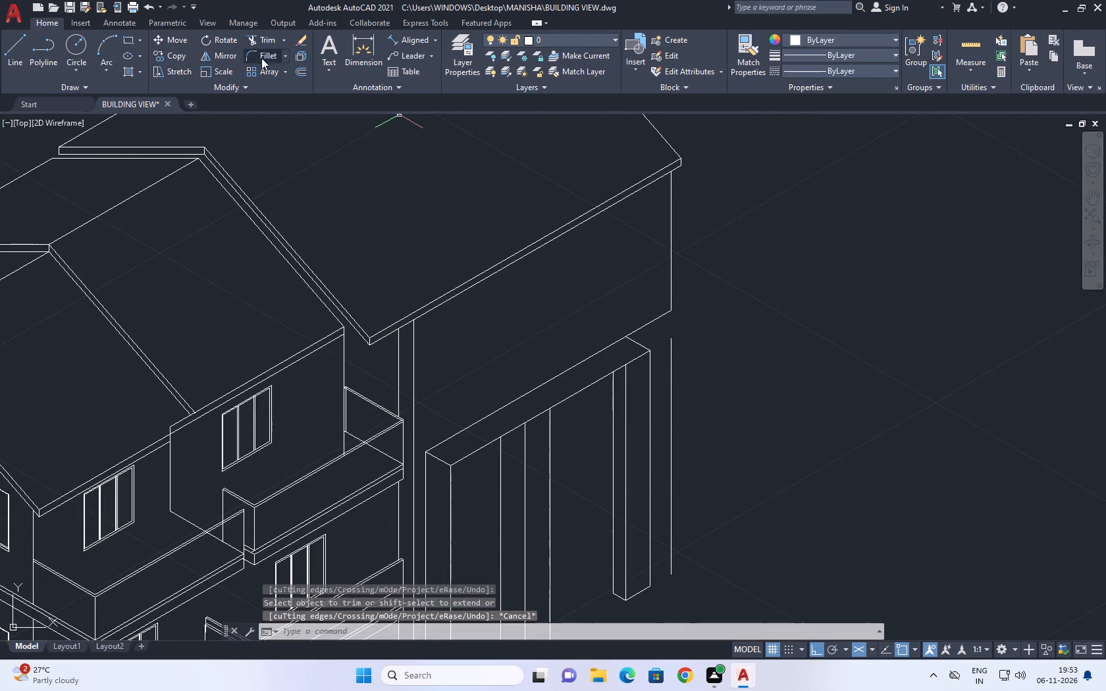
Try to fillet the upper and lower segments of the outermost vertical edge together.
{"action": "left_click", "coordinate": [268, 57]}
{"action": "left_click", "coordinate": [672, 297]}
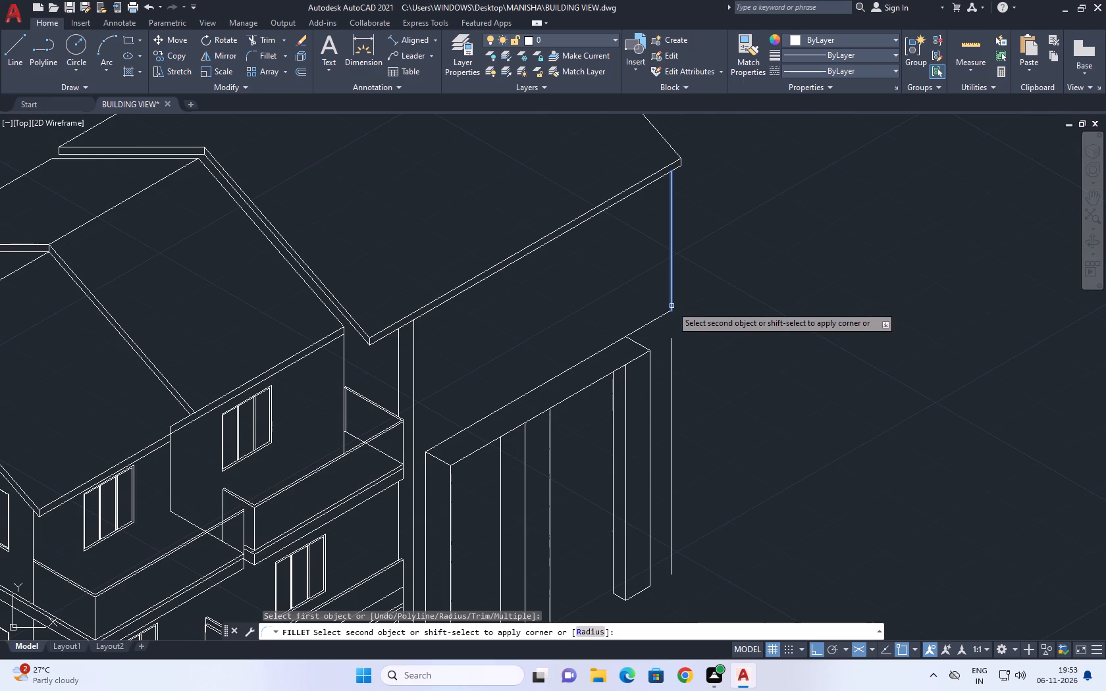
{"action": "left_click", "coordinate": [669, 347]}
Stretch the lower outermost vertical line's top end up to the far end of the upper sloping line.
{"action": "scroll", "coordinate": [678, 326], "scroll_direction": "up", "scroll_amount": 1}
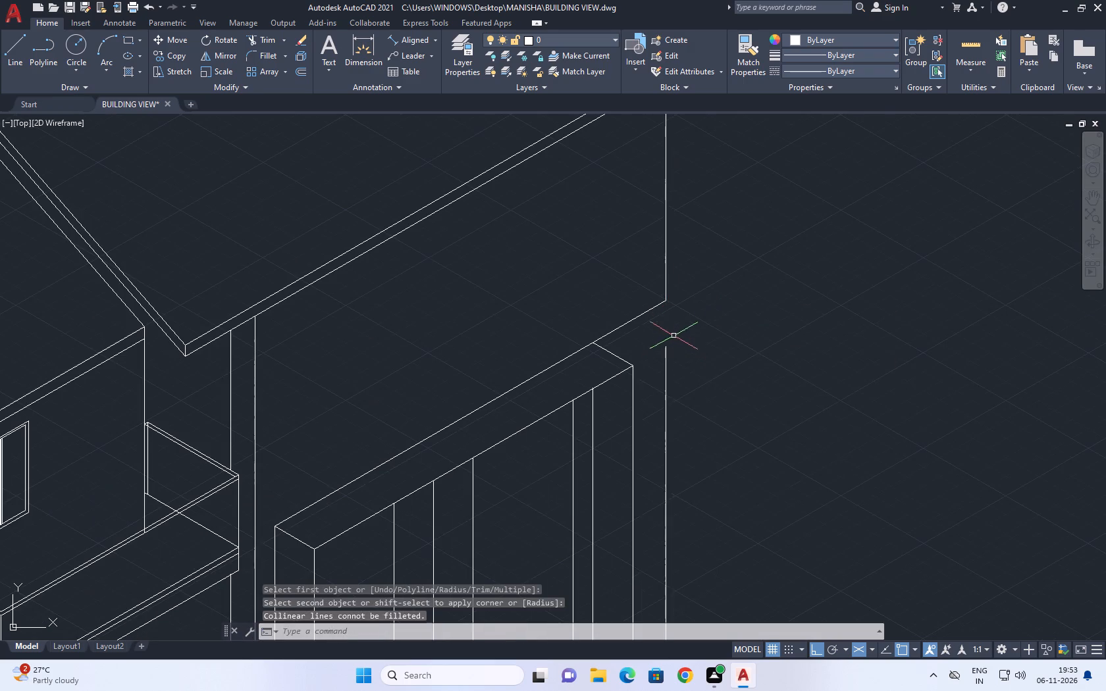
{"action": "left_click", "coordinate": [673, 337]}
{"action": "left_click", "coordinate": [663, 382]}
{"action": "left_click", "coordinate": [668, 347]}
{"action": "left_click", "coordinate": [668, 299]}
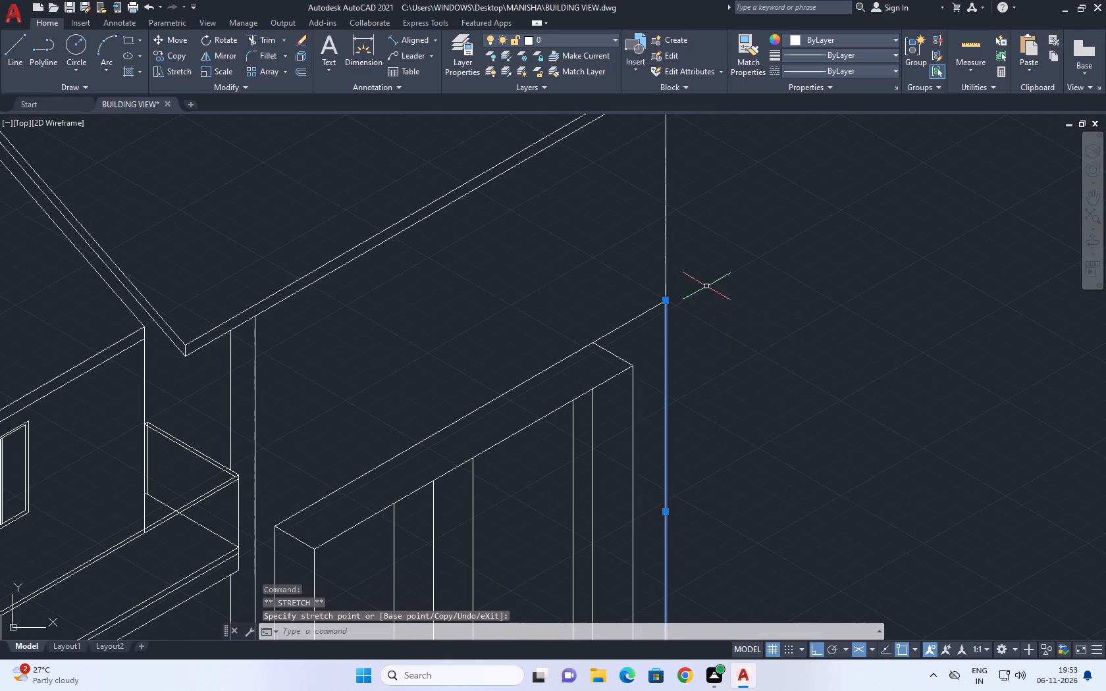
{"action": "right_click", "coordinate": [706, 281]}
{"action": "left_click", "coordinate": [745, 506]}
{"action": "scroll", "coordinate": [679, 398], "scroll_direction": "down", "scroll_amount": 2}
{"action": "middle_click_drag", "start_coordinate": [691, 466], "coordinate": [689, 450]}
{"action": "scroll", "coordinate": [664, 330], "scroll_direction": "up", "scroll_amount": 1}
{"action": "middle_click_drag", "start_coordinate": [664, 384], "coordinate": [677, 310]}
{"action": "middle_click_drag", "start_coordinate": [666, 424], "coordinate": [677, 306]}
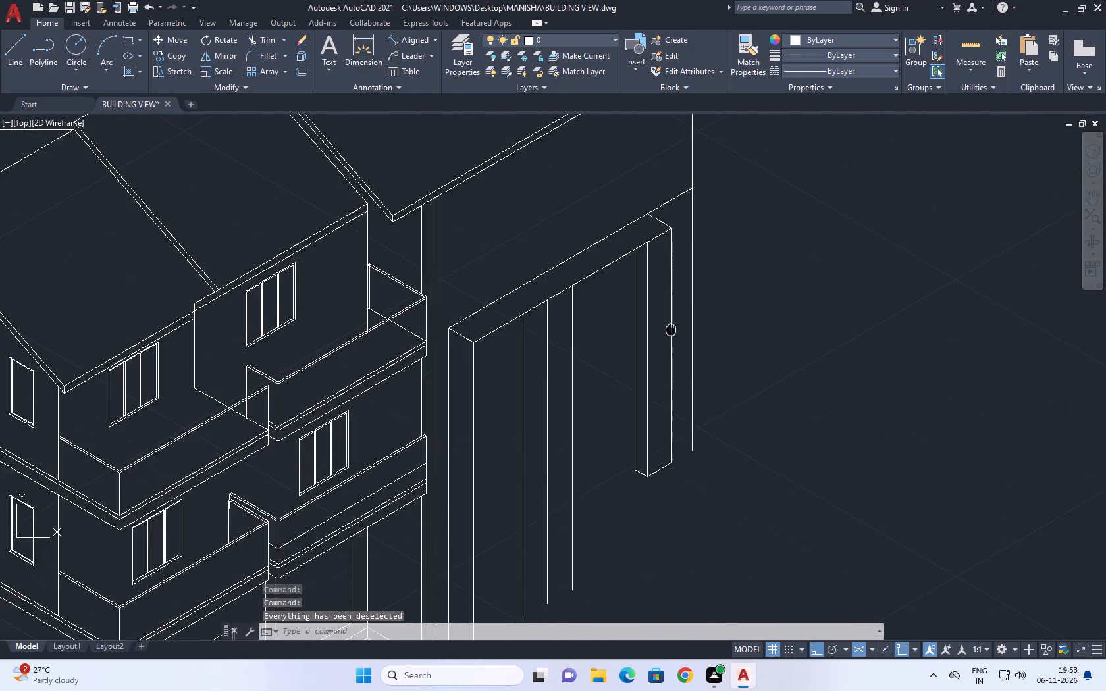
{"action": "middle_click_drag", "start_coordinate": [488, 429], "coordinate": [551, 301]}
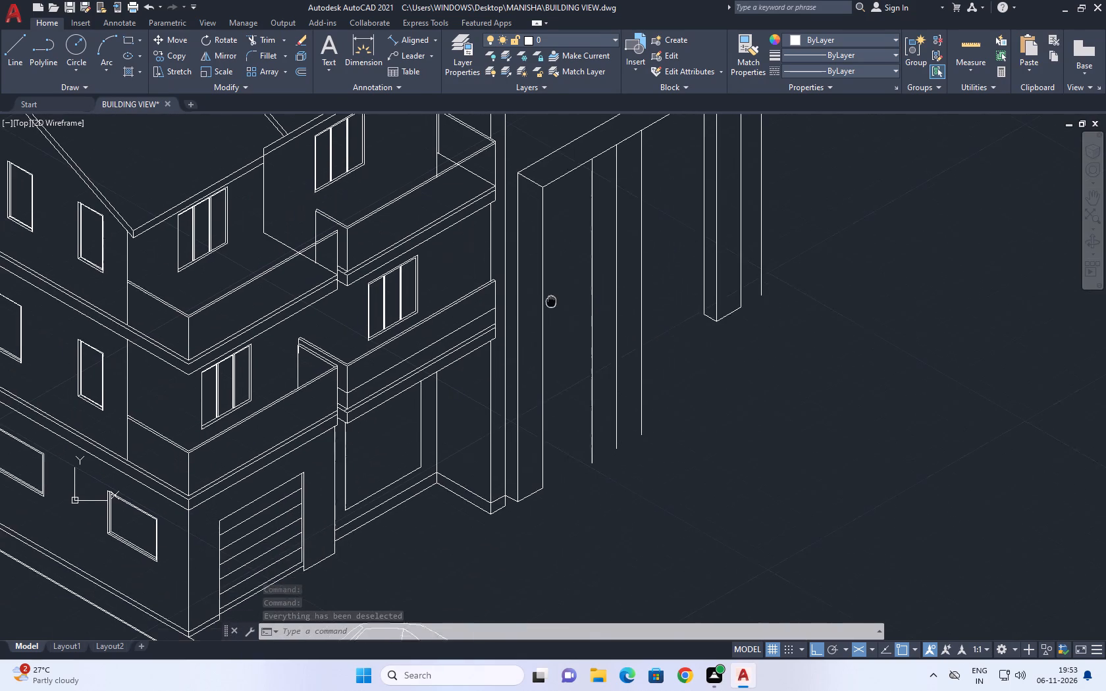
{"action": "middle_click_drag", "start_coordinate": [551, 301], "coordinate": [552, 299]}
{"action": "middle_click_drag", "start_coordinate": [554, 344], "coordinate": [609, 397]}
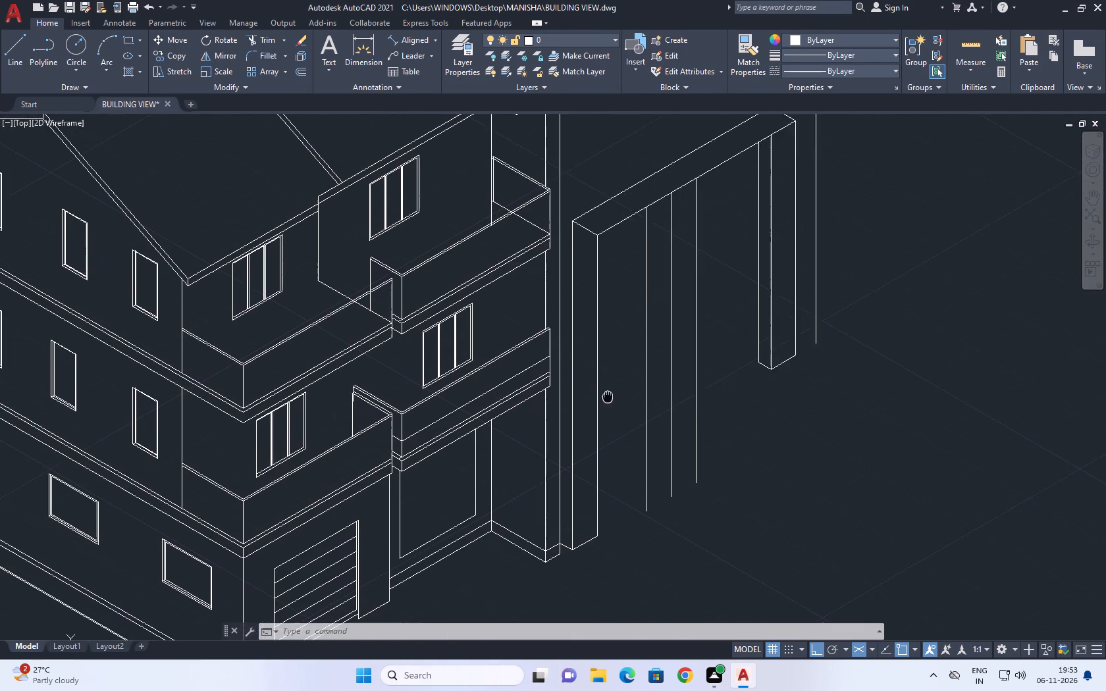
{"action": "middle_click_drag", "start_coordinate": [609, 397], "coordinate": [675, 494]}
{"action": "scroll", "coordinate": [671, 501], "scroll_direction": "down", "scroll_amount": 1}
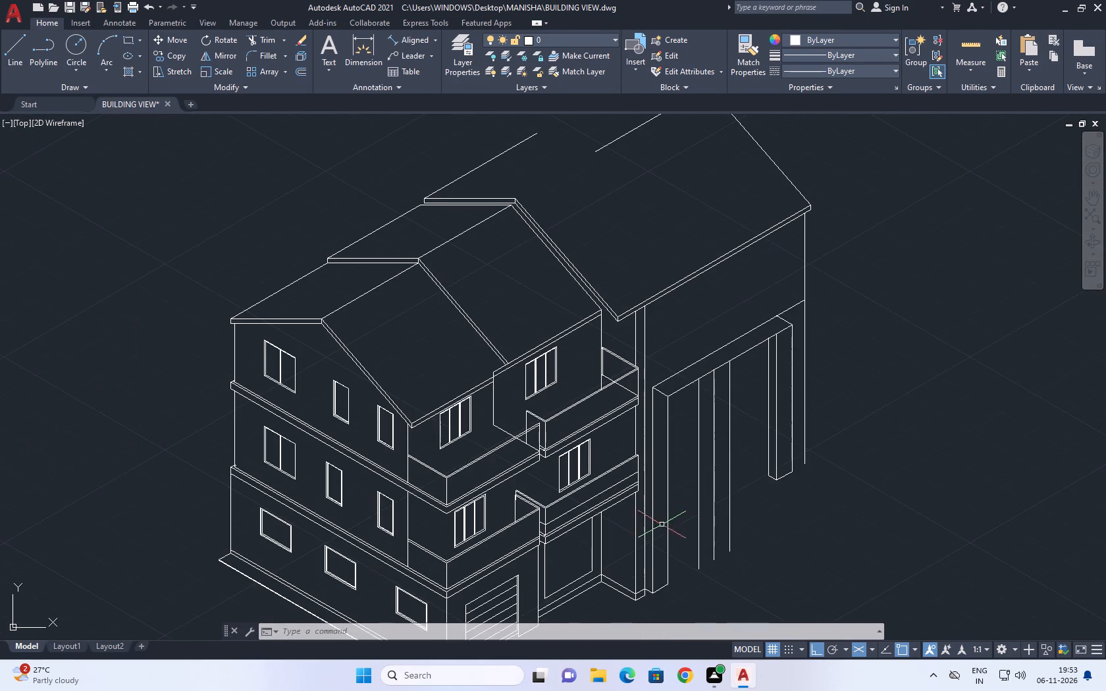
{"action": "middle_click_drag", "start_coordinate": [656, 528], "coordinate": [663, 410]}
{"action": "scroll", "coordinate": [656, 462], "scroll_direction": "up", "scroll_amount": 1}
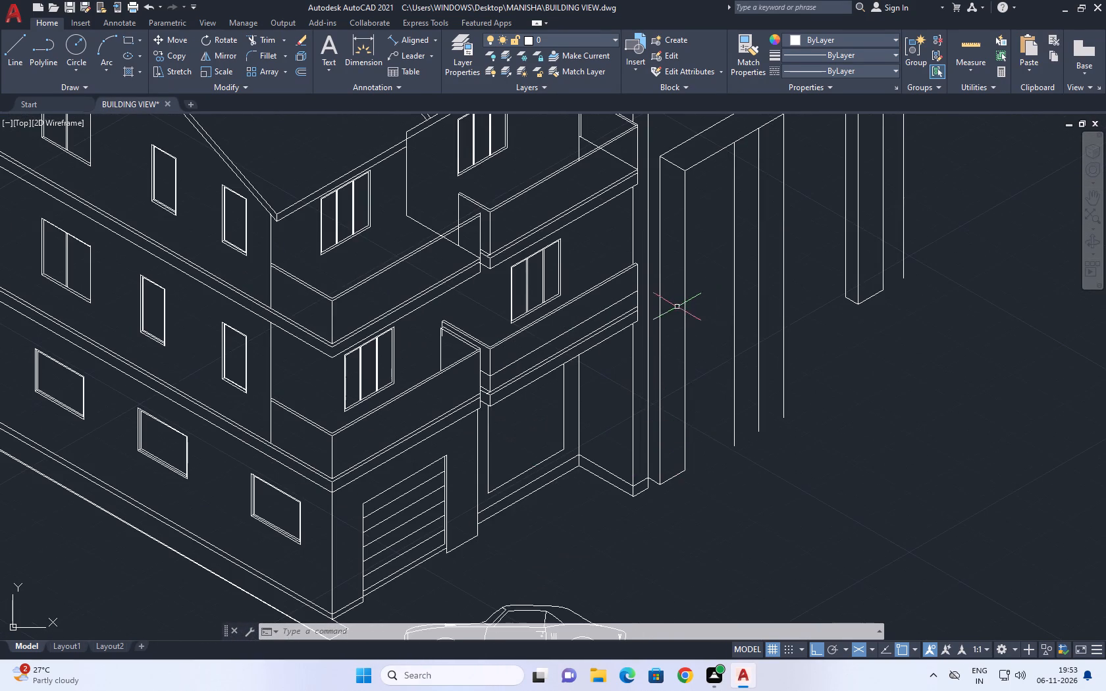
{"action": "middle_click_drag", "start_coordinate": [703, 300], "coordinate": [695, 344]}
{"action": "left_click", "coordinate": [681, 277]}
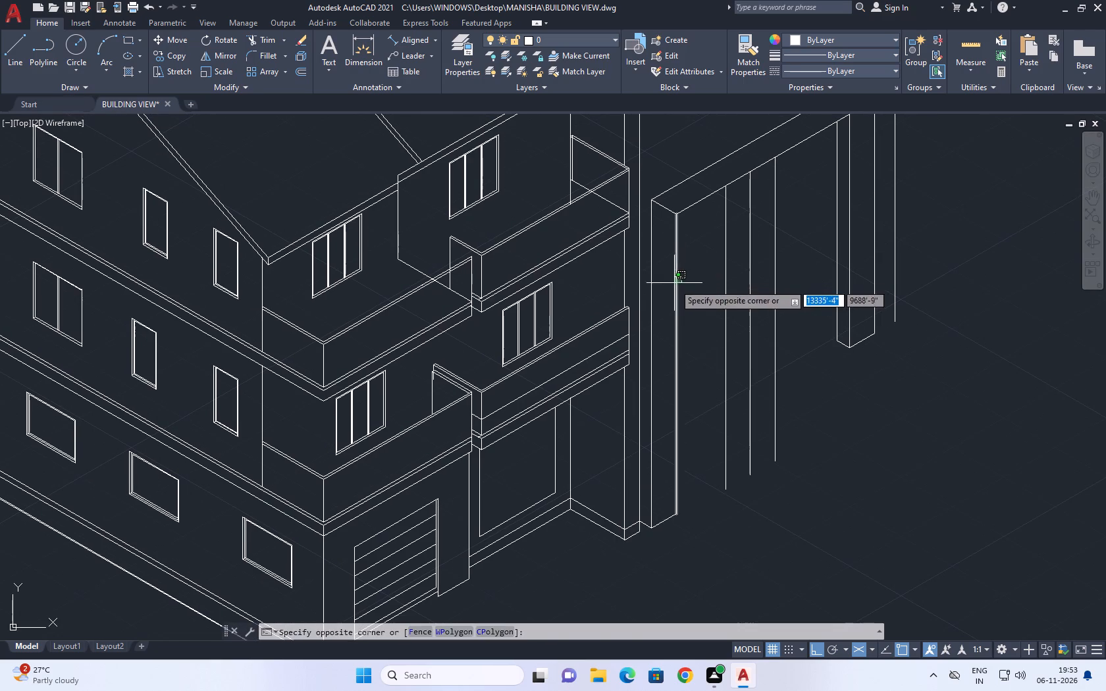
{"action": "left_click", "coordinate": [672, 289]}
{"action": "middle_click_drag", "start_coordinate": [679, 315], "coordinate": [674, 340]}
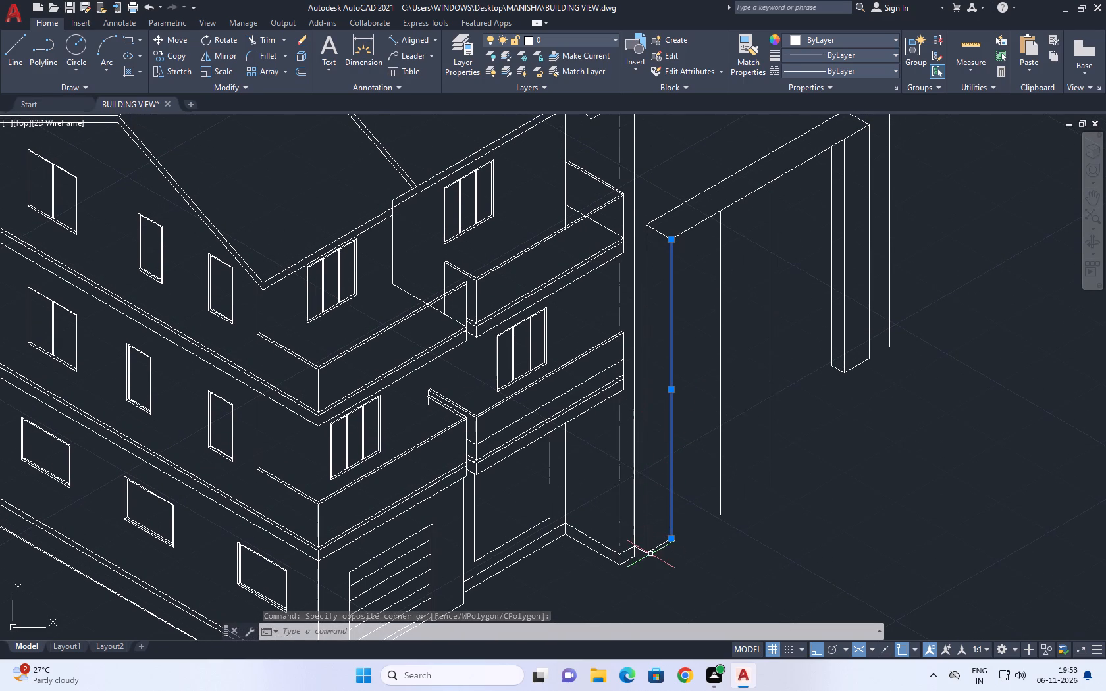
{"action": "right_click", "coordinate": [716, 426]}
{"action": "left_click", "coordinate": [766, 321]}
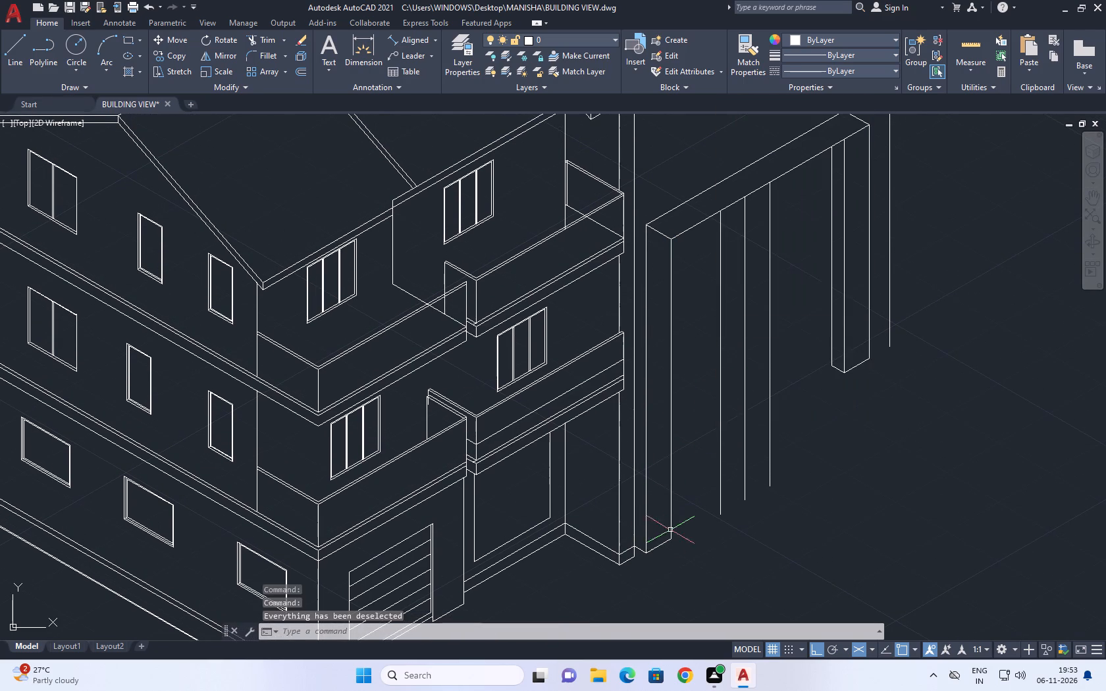
Erase the nearest column's two short base lines: the one linking it to the wall and the one between its vertical lines.
{"action": "scroll", "coordinate": [646, 549], "scroll_direction": "up", "scroll_amount": 2}
{"action": "left_click", "coordinate": [628, 552]}
{"action": "right_click", "coordinate": [762, 400]}
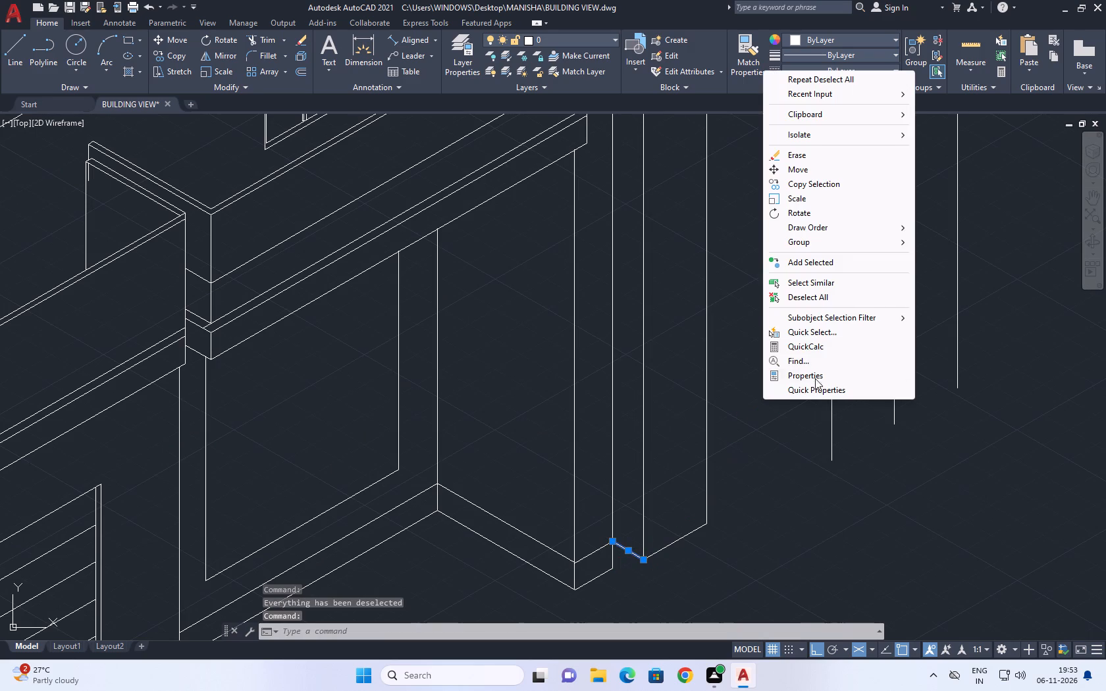
{"action": "left_click", "coordinate": [793, 150]}
{"action": "middle_click_drag", "start_coordinate": [615, 530], "coordinate": [590, 538]}
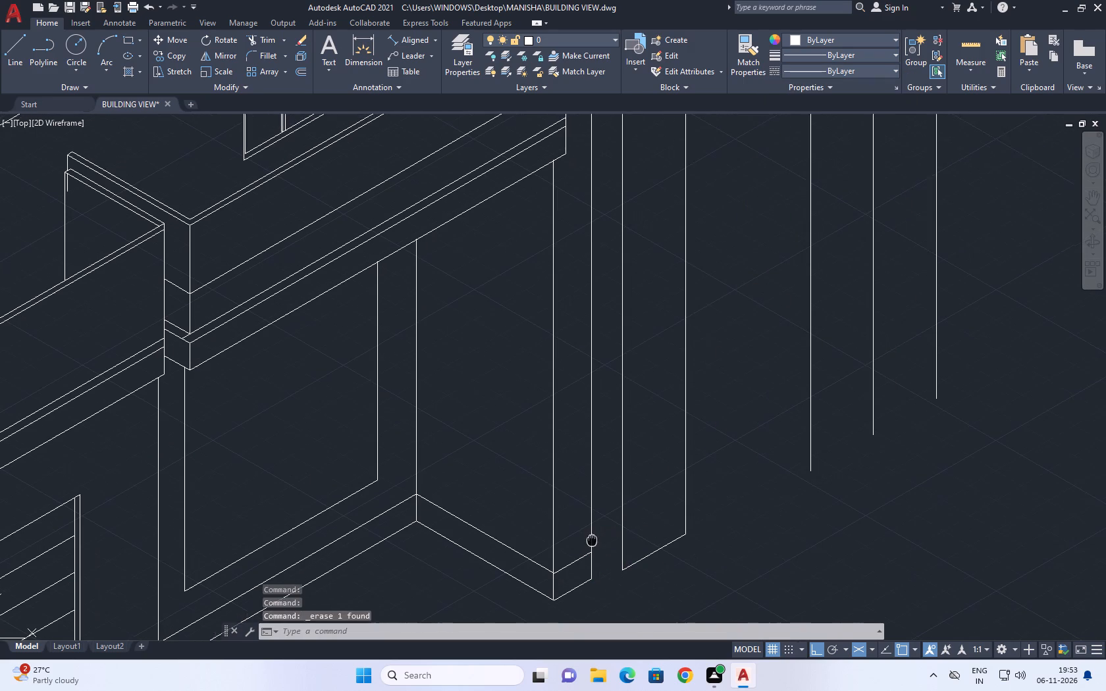
{"action": "middle_click_drag", "start_coordinate": [590, 538], "coordinate": [582, 533]}
{"action": "scroll", "coordinate": [599, 532], "scroll_direction": "down", "scroll_amount": 1}
{"action": "middle_click_drag", "start_coordinate": [633, 422], "coordinate": [637, 448]}
{"action": "scroll", "coordinate": [624, 526], "scroll_direction": "down", "scroll_amount": 1}
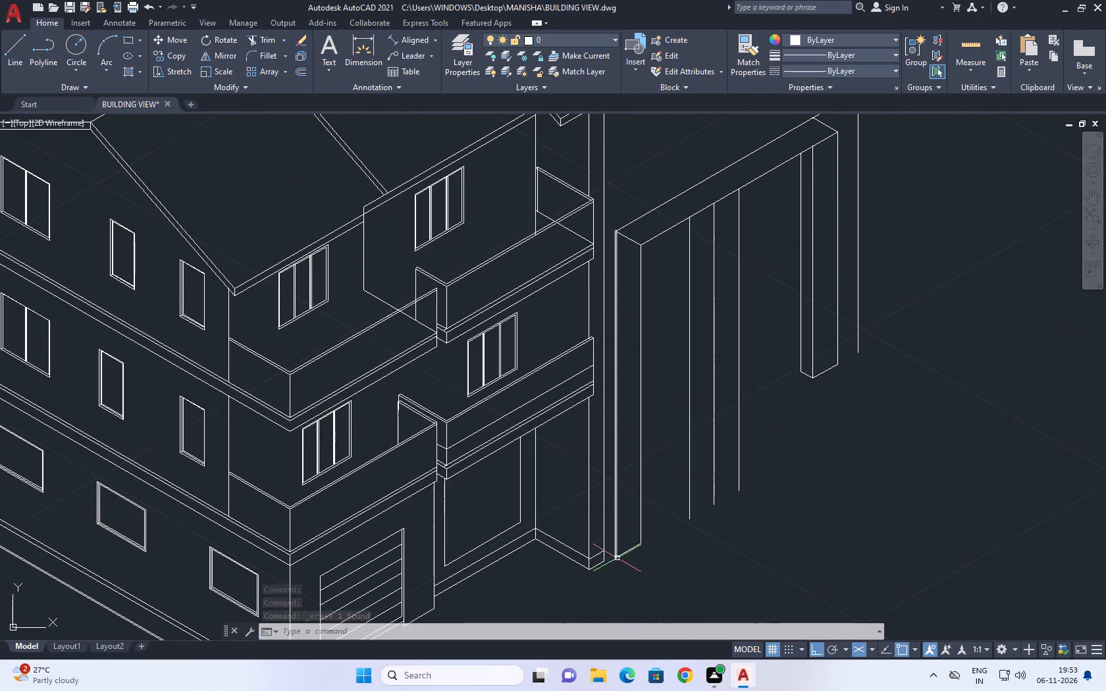
{"action": "scroll", "coordinate": [617, 558], "scroll_direction": "up", "scroll_amount": 1}
{"action": "left_click", "coordinate": [632, 548]}
{"action": "right_click", "coordinate": [711, 447]}
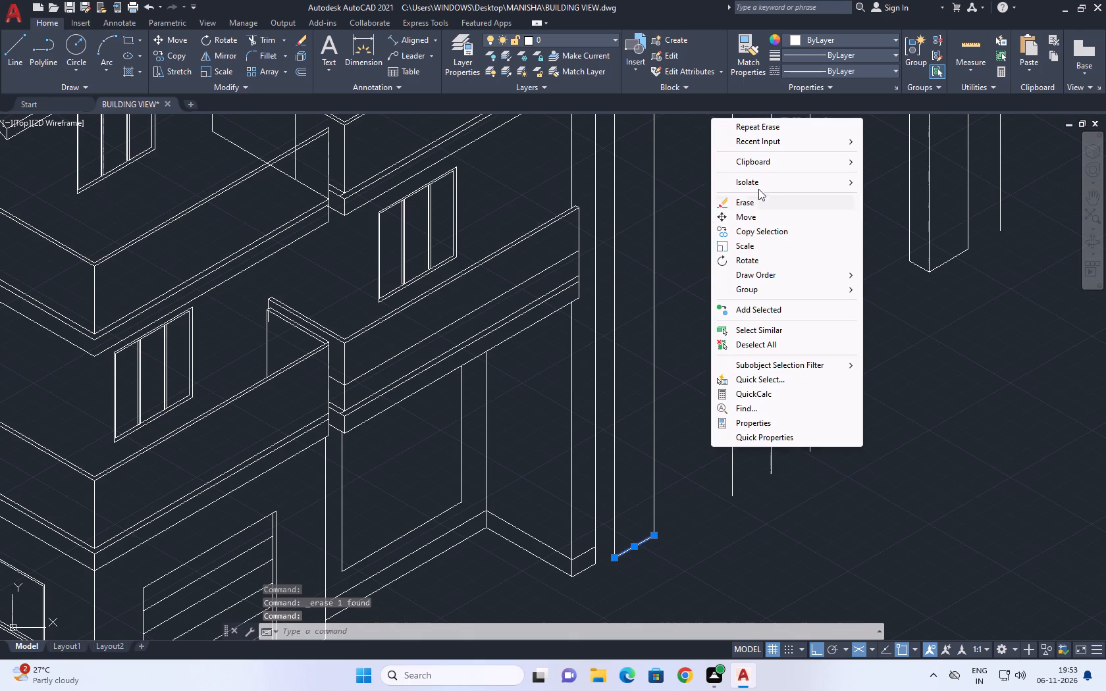
{"action": "left_click", "coordinate": [758, 203]}
Draw a 150° isometric line from the bottom of the nearest column's outer vertical line, crossing past its inner vertical line.
{"action": "middle_click_drag", "start_coordinate": [651, 335], "coordinate": [693, 359]}
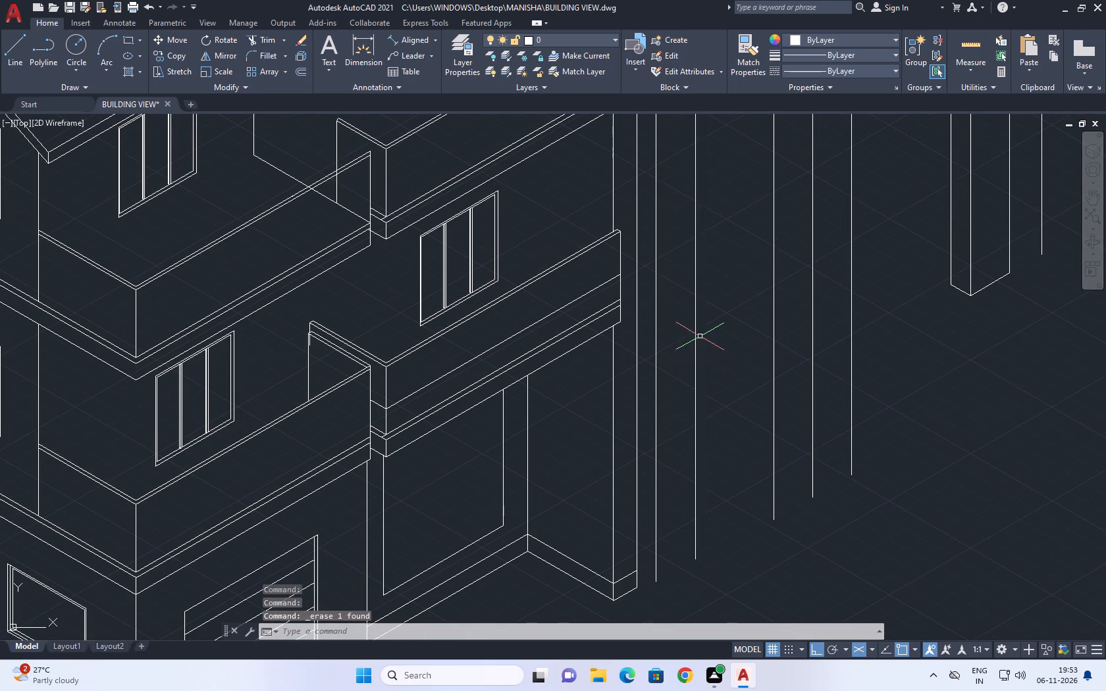
{"action": "left_click", "coordinate": [16, 48]}
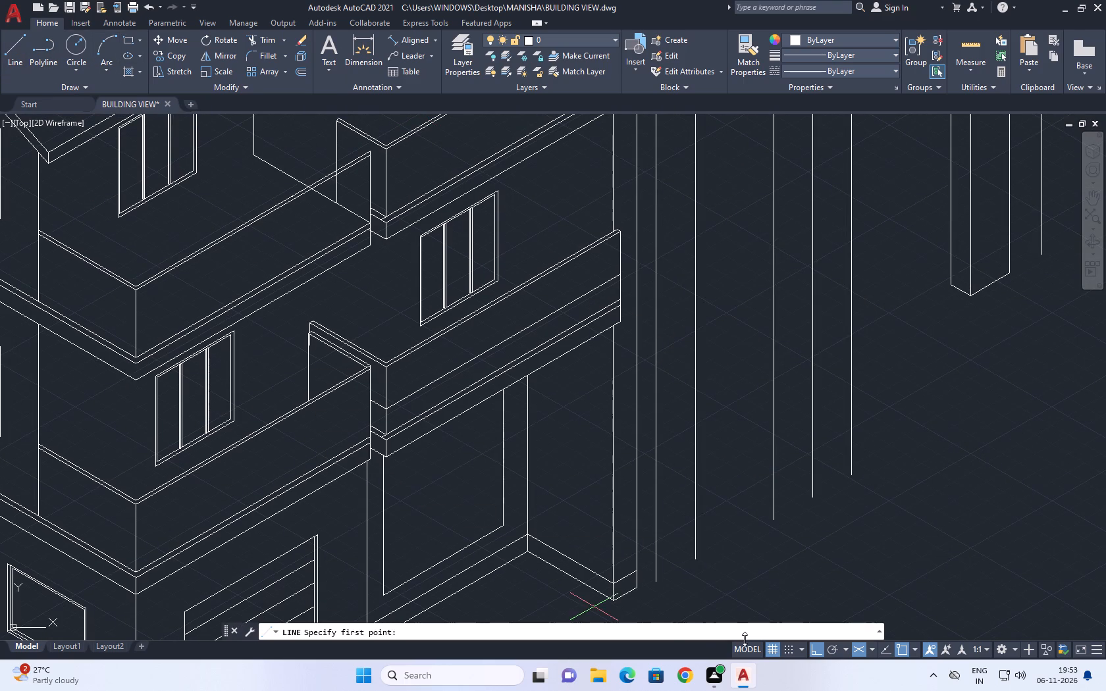
{"action": "left_click", "coordinate": [698, 564]}
{"action": "scroll", "coordinate": [673, 553], "scroll_direction": "up", "scroll_amount": 2}
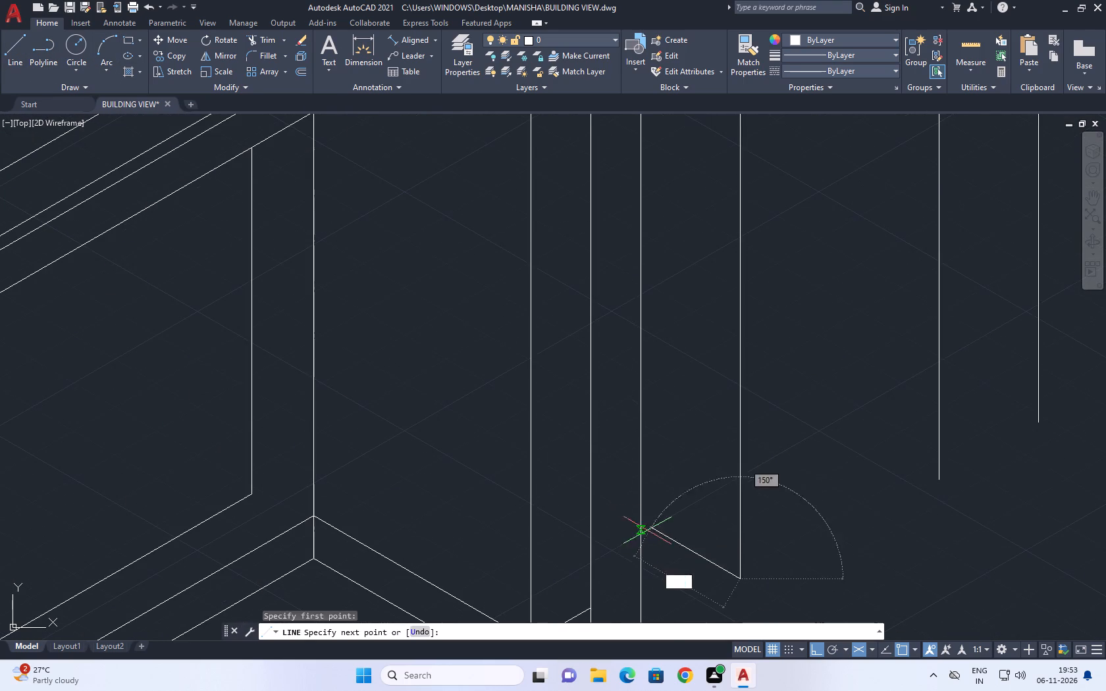
{"action": "left_click", "coordinate": [611, 493]}
{"action": "right_click", "coordinate": [671, 484]}
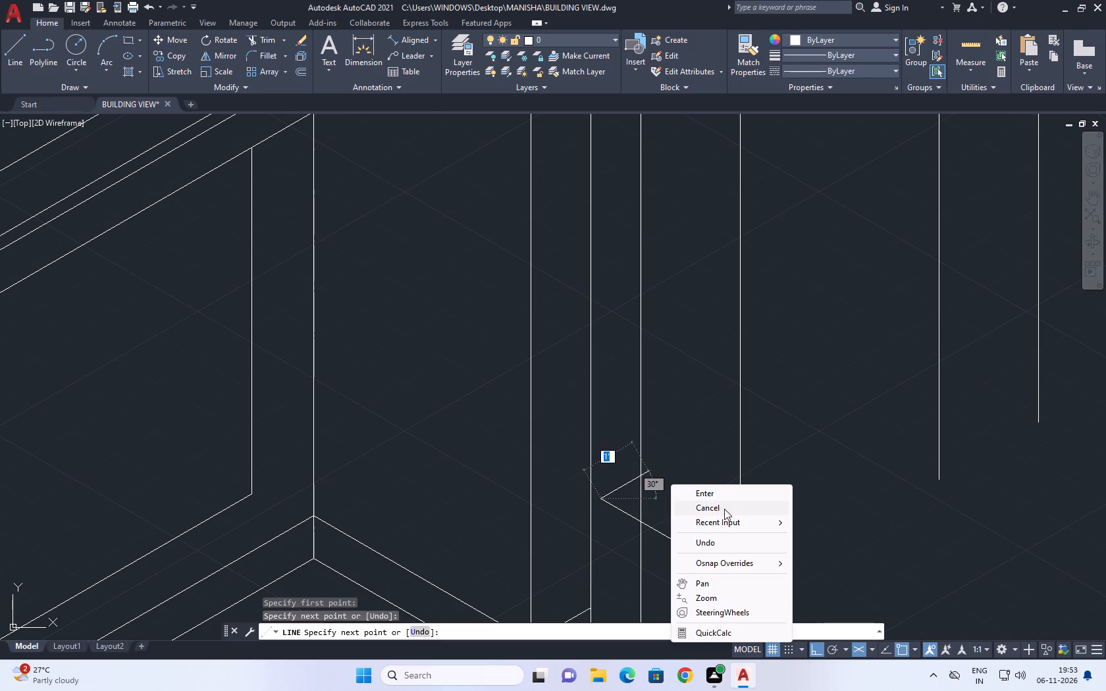
{"action": "left_click", "coordinate": [724, 509]}
Trim the new base line beyond the nearest column's inner vertical line, and trim that vertical below the base line.
{"action": "left_click", "coordinate": [256, 38]}
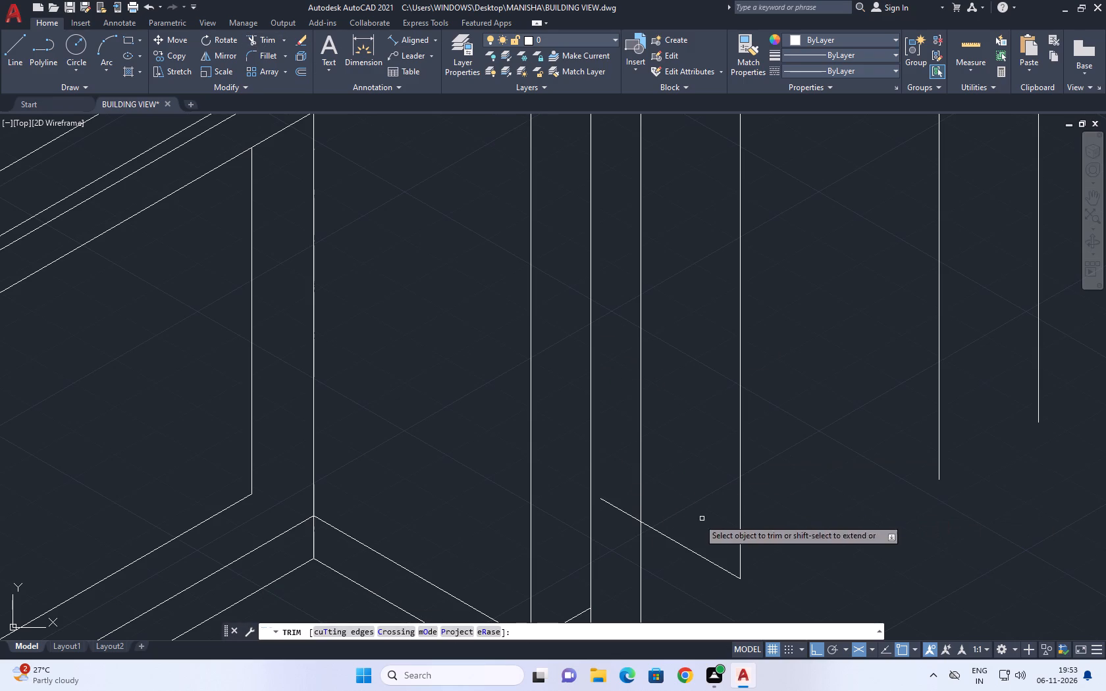
{"action": "left_click", "coordinate": [622, 505]}
{"action": "left_click", "coordinate": [619, 523]}
{"action": "scroll", "coordinate": [705, 471], "scroll_direction": "down", "scroll_amount": 1}
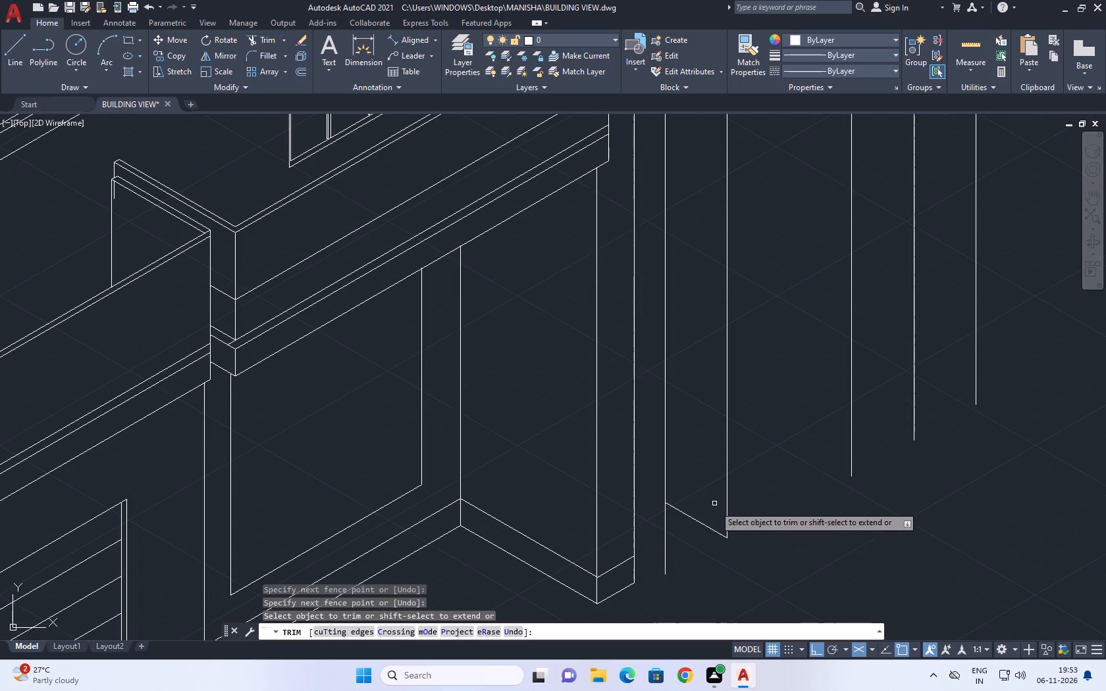
{"action": "left_click", "coordinate": [651, 529]}
{"action": "left_click", "coordinate": [677, 545]}
{"action": "right_click", "coordinate": [778, 511]}
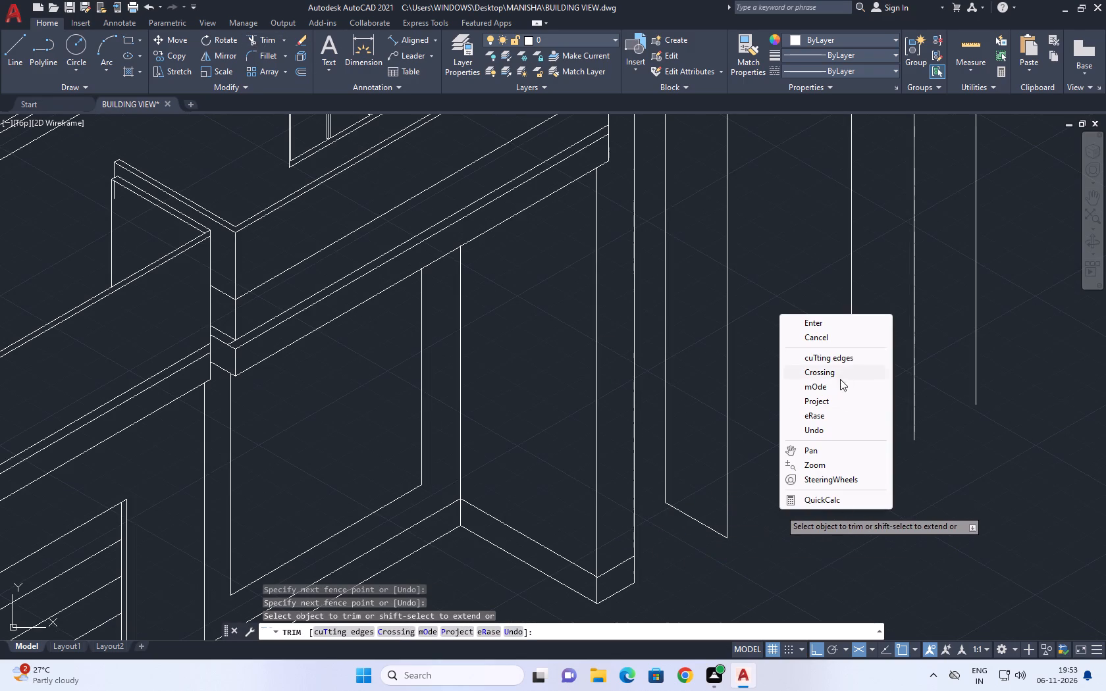
{"action": "left_click", "coordinate": [830, 337]}
{"action": "middle_click_drag", "start_coordinate": [780, 530], "coordinate": [779, 552]}
{"action": "scroll", "coordinate": [781, 554], "scroll_direction": "down", "scroll_amount": 2}
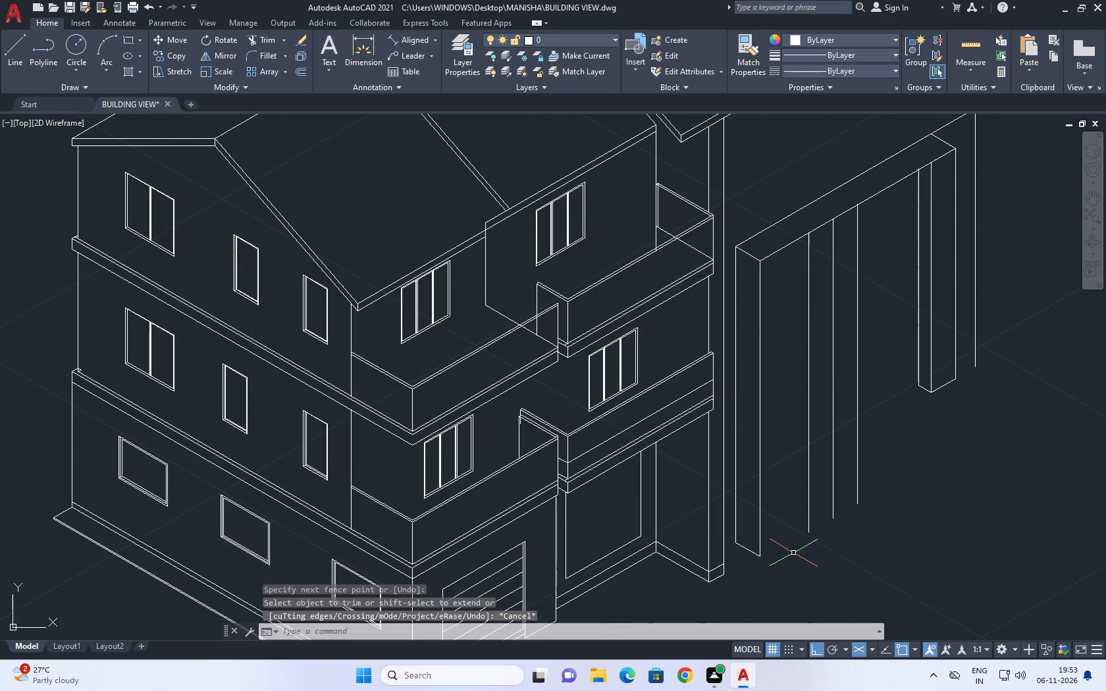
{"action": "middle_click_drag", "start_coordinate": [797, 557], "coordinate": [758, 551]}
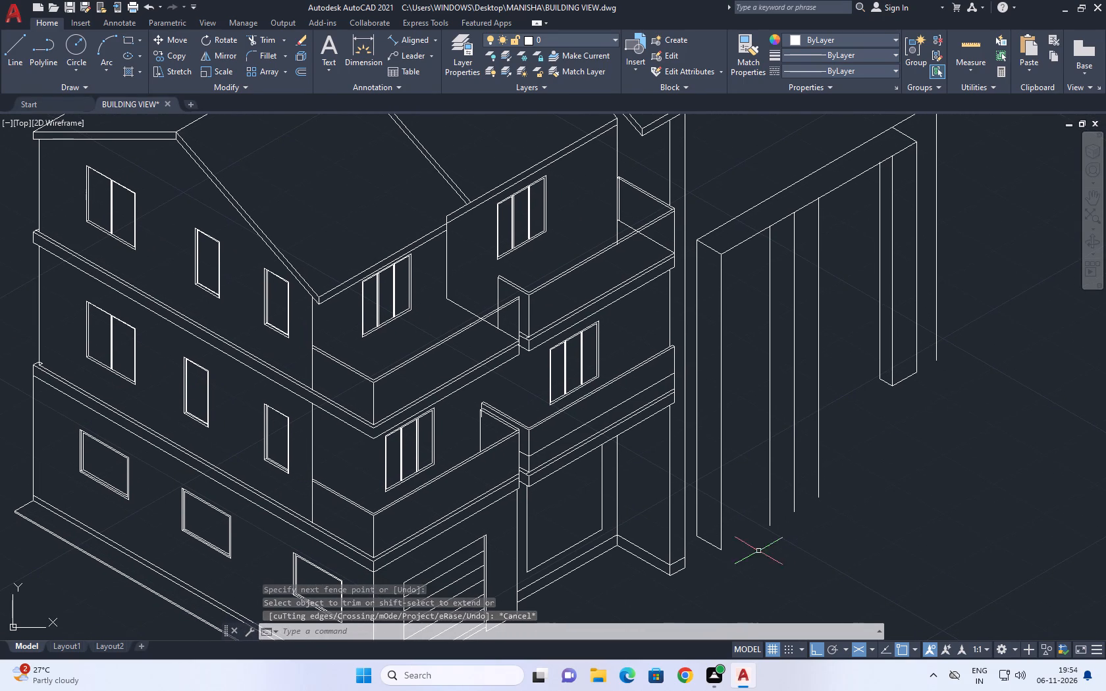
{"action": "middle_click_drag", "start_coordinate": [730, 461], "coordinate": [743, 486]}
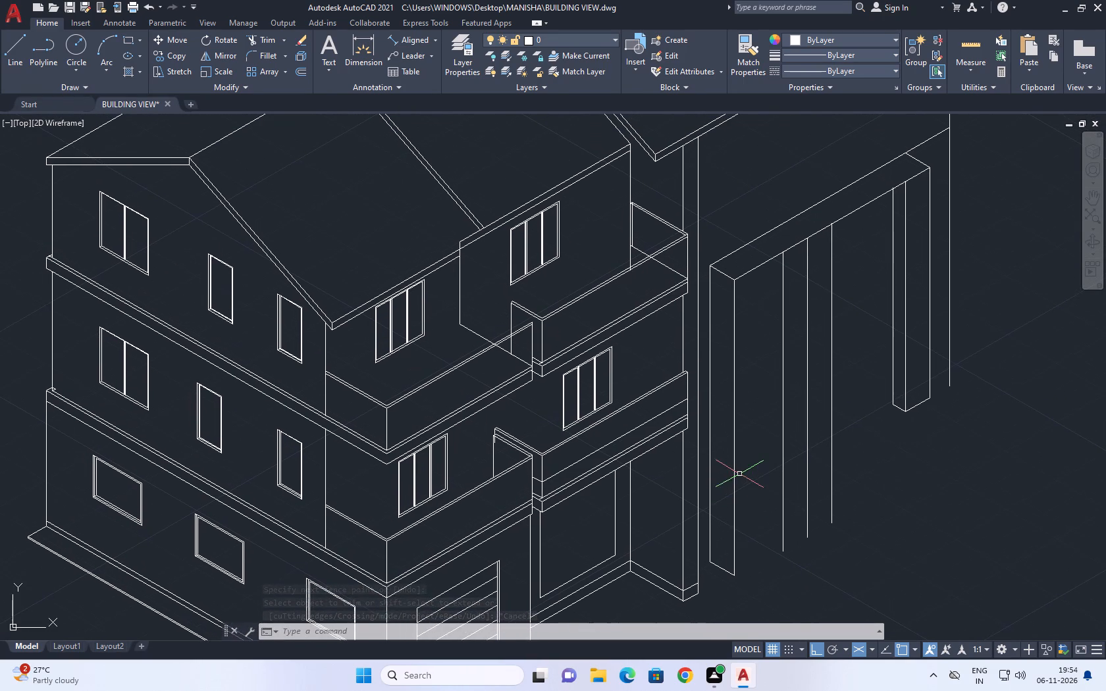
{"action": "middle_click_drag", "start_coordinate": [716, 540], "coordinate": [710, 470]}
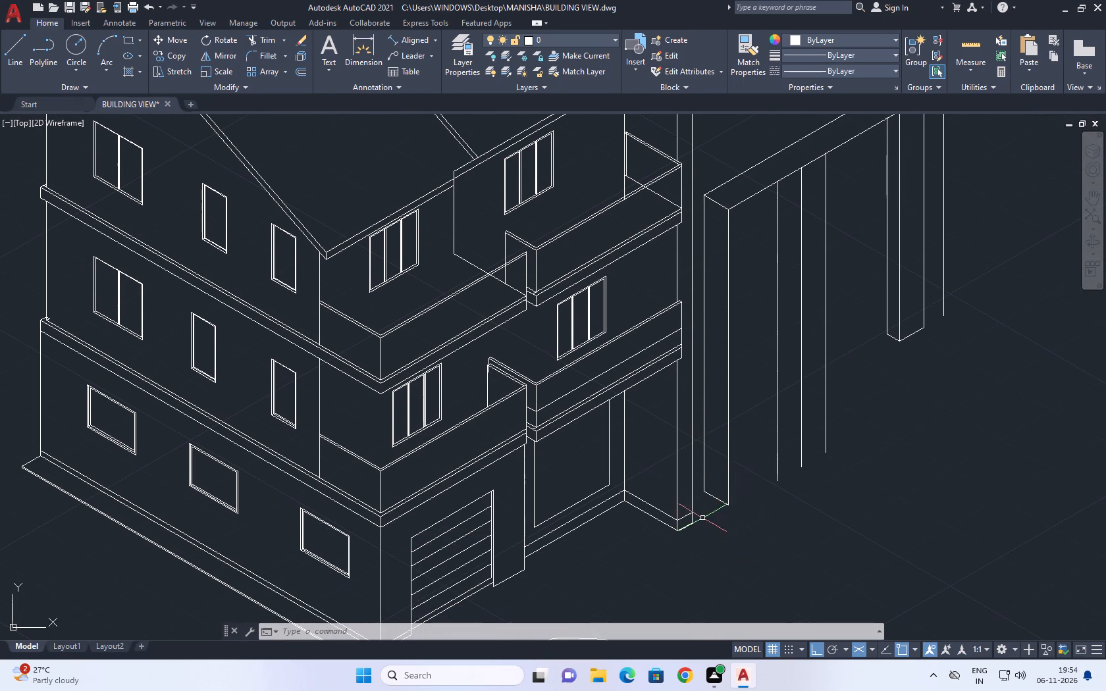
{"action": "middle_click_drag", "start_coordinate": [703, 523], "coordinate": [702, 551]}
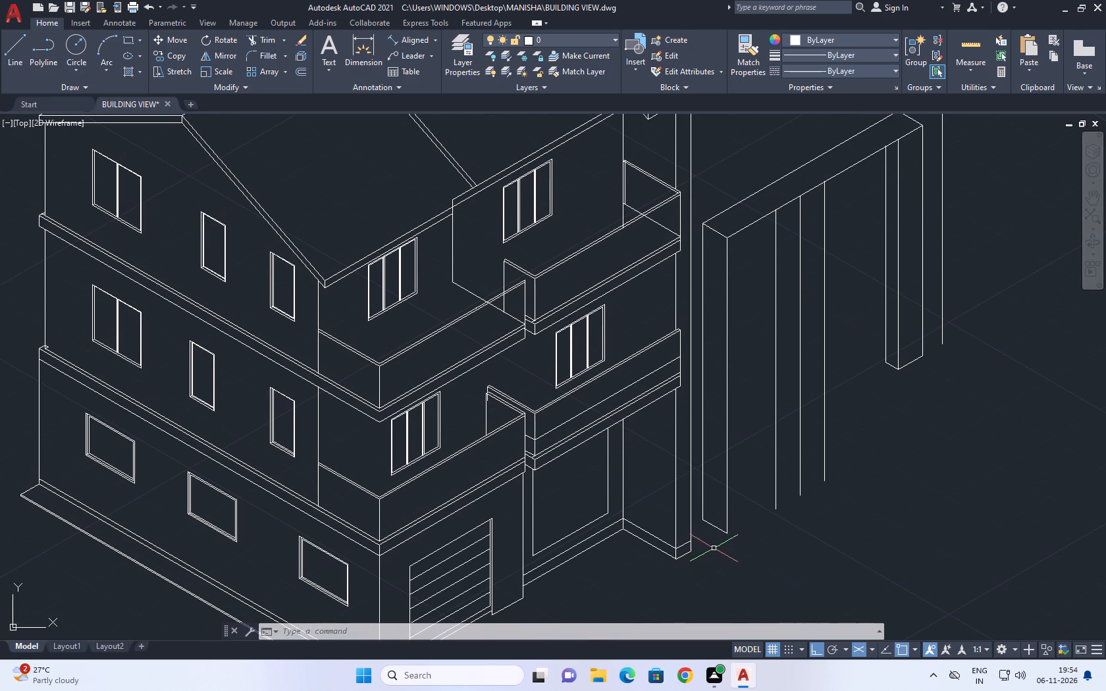
Copy the nearest column's two vertical lines and short base line 1' along the 30° axis from the outer vertical's top end.
{"action": "middle_click_drag", "start_coordinate": [750, 443], "coordinate": [714, 507]}
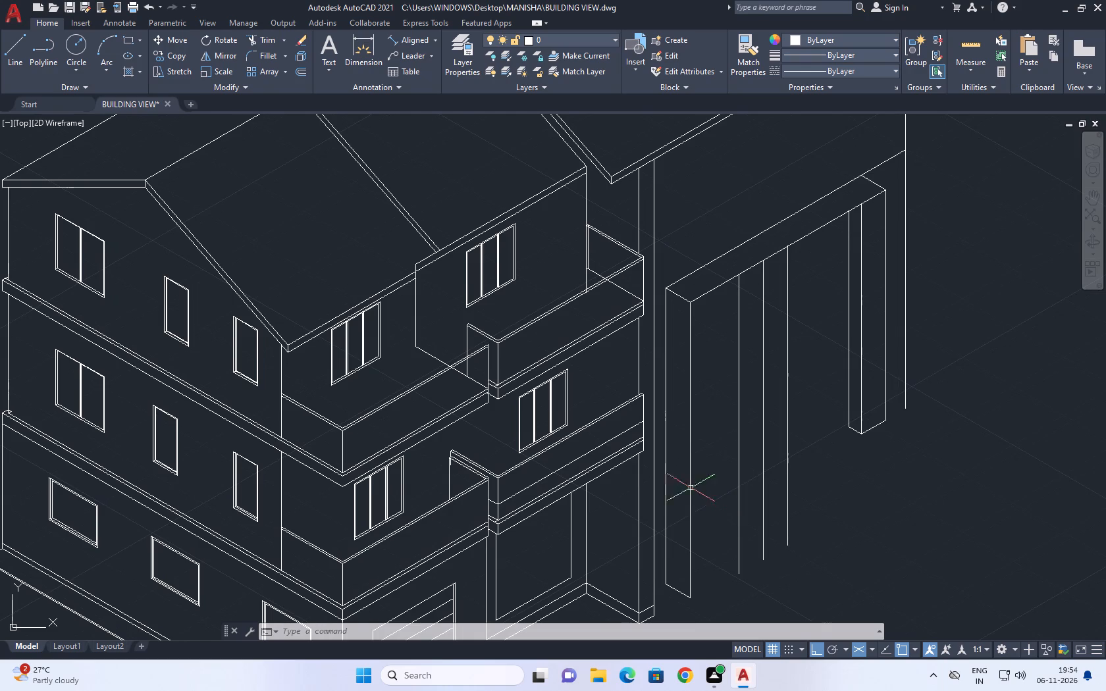
{"action": "scroll", "coordinate": [680, 379], "scroll_direction": "up", "scroll_amount": 1}
{"action": "left_click", "coordinate": [696, 353]}
{"action": "left_click", "coordinate": [689, 378]}
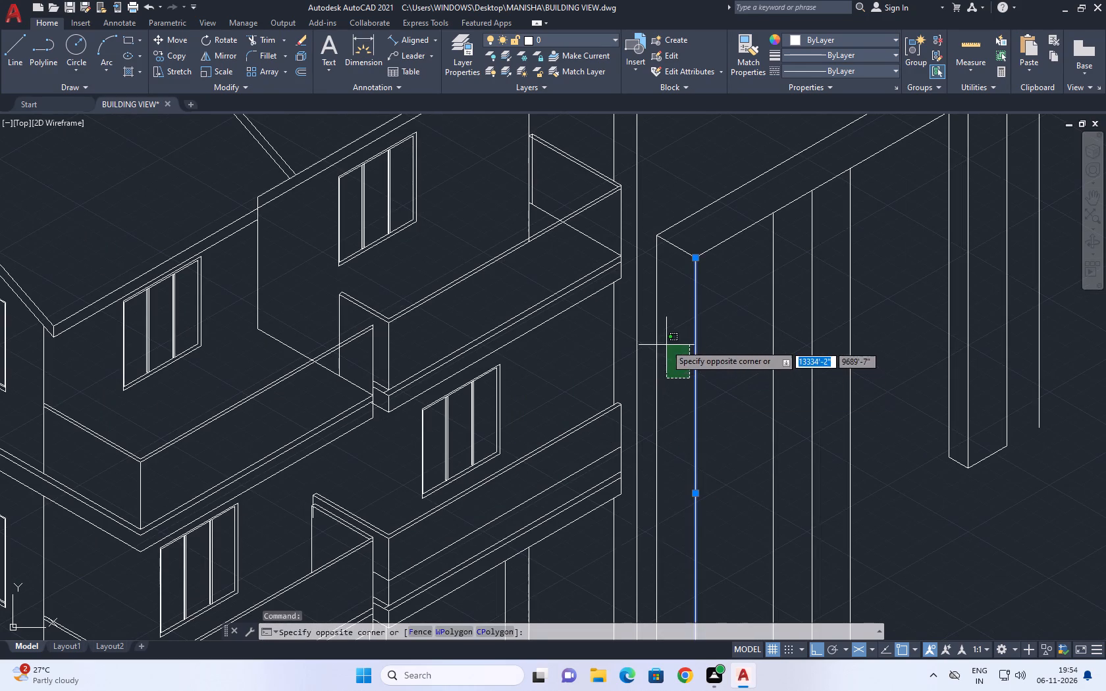
{"action": "left_click", "coordinate": [654, 338]}
{"action": "middle_click_drag", "start_coordinate": [717, 450], "coordinate": [705, 303]}
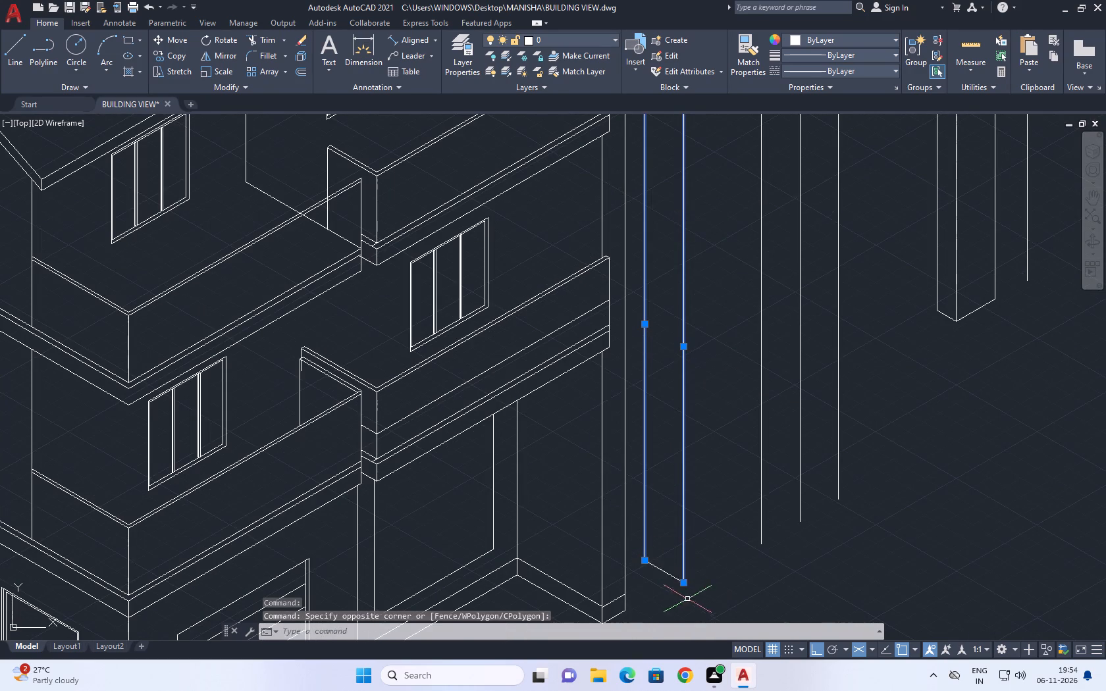
{"action": "left_click", "coordinate": [689, 602]}
{"action": "left_click", "coordinate": [668, 560]}
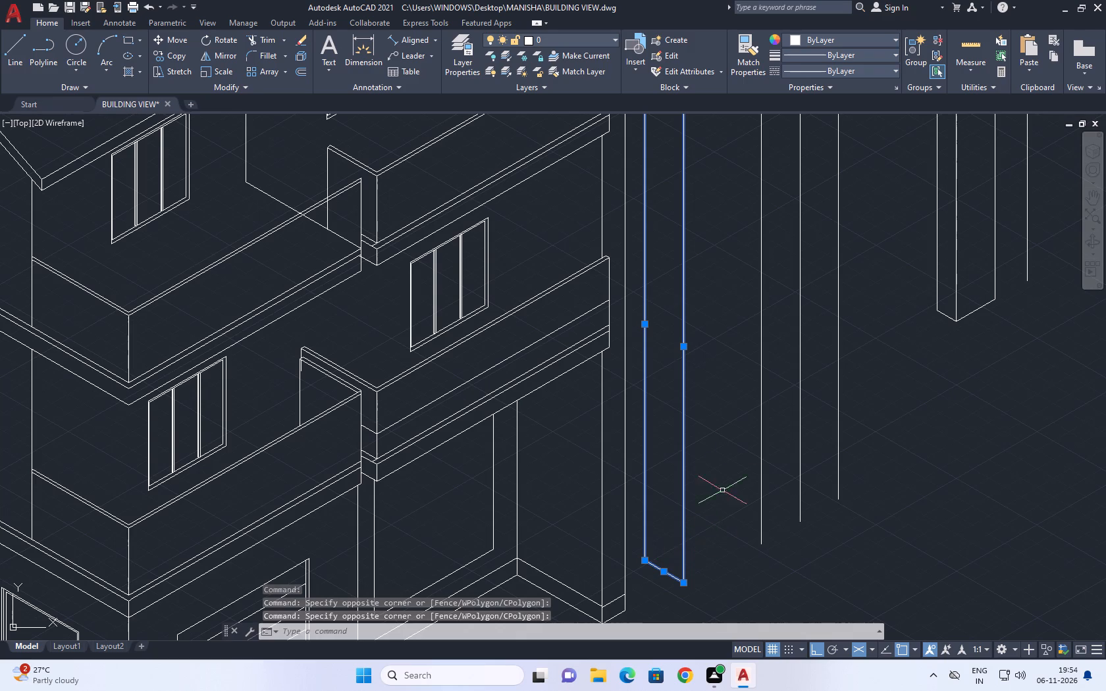
{"action": "middle_click_drag", "start_coordinate": [739, 434], "coordinate": [745, 547]}
{"action": "scroll", "coordinate": [745, 515], "scroll_direction": "down", "scroll_amount": 1}
{"action": "middle_click_drag", "start_coordinate": [716, 332], "coordinate": [702, 361]}
{"action": "scroll", "coordinate": [702, 361], "scroll_direction": "up", "scroll_amount": 1}
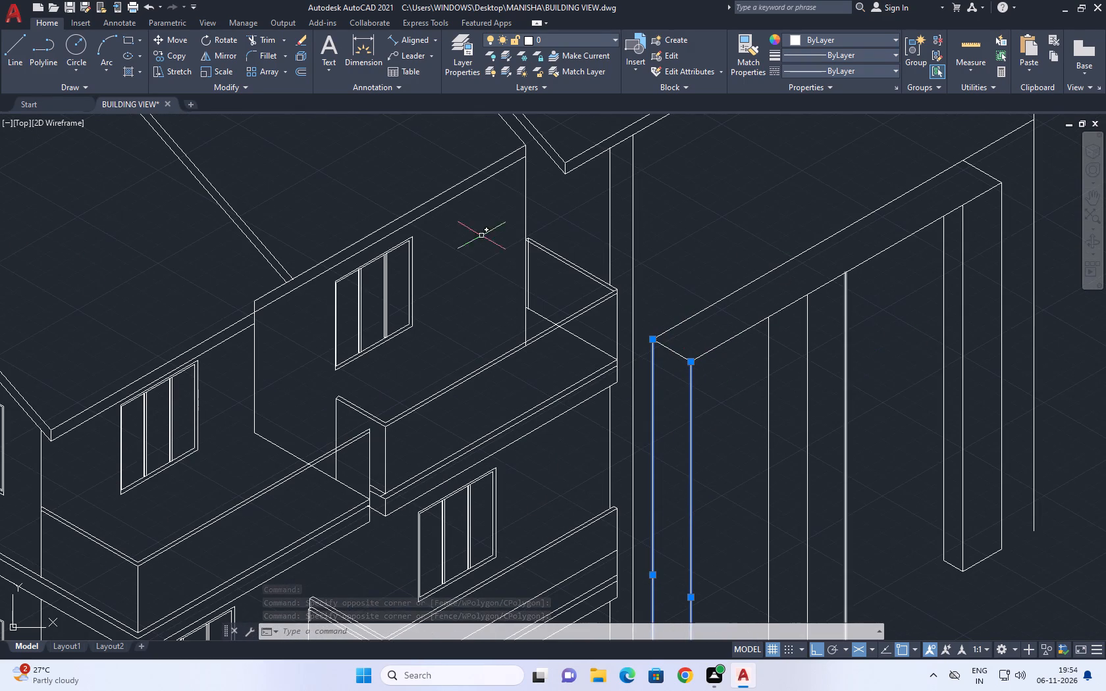
{"action": "left_click", "coordinate": [178, 56]}
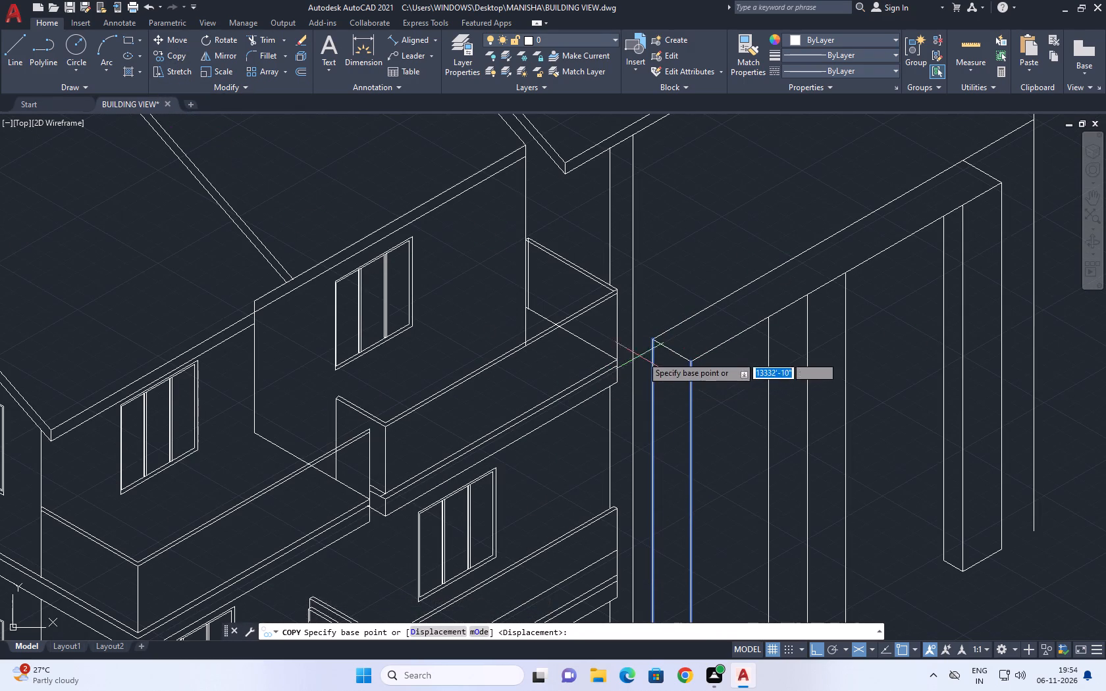
{"action": "left_click", "coordinate": [689, 362]}
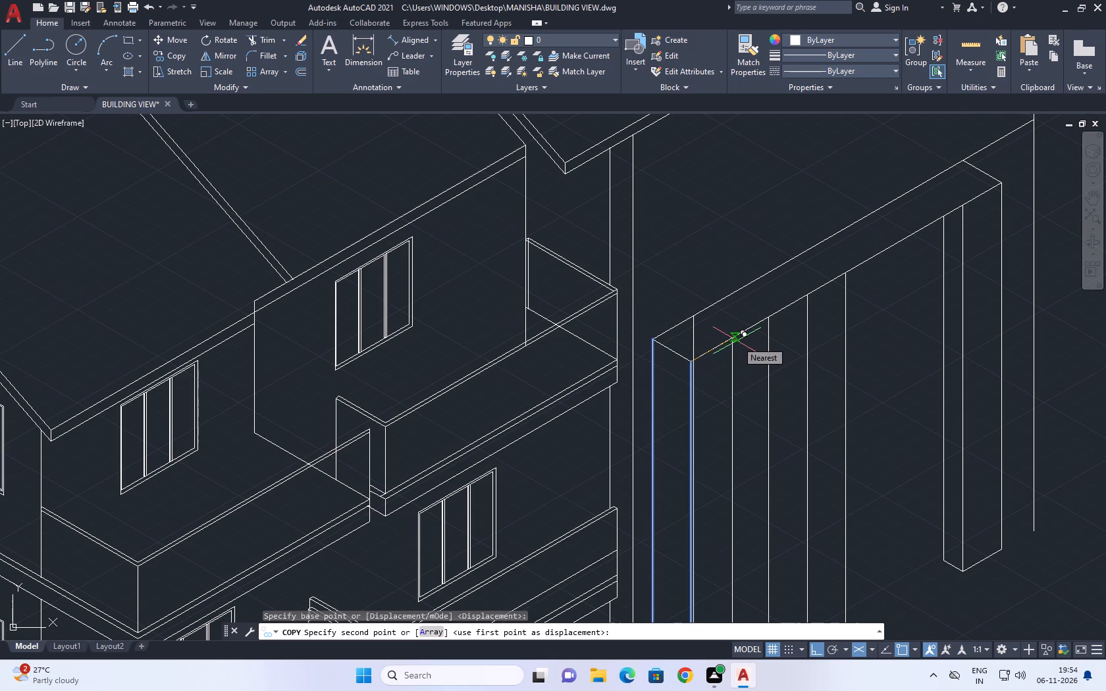
{"action": "key", "text": "1"}
{"action": "key", "text": "apostrophe"}
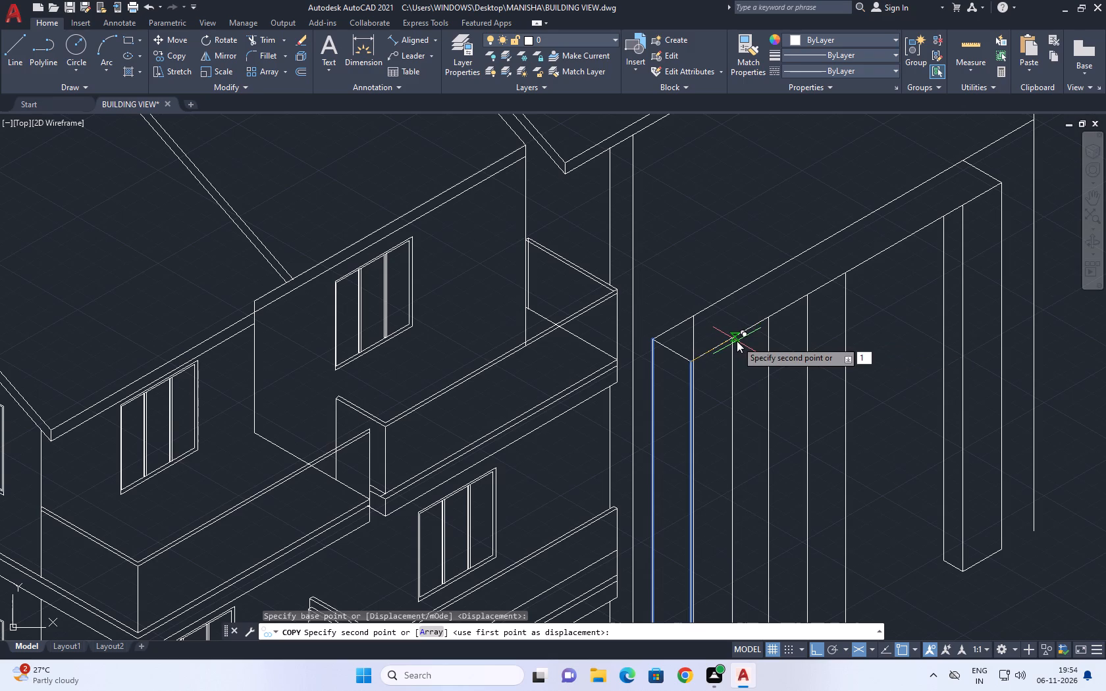
{"action": "key", "text": "Return"}
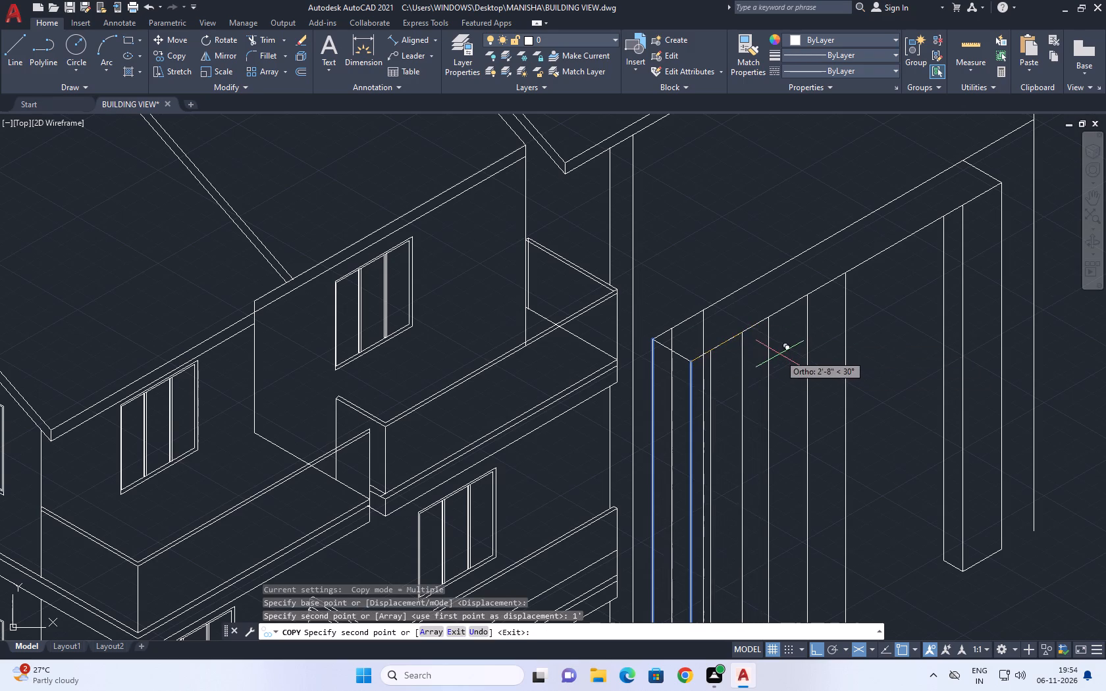
Undo the 1' copy and place the copied column lines 2' away along the same 30° axis instead.
{"action": "key", "text": "ctrl+z"}
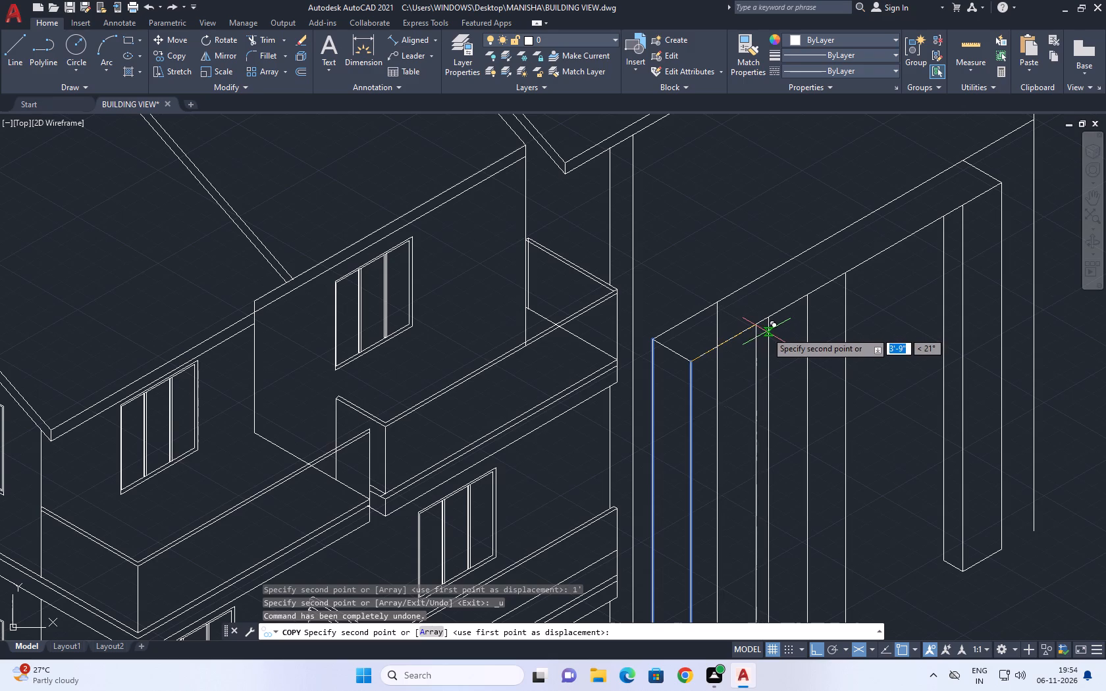
{"action": "key", "text": "2"}
{"action": "key", "text": "apostrophe"}
{"action": "key", "text": "Return"}
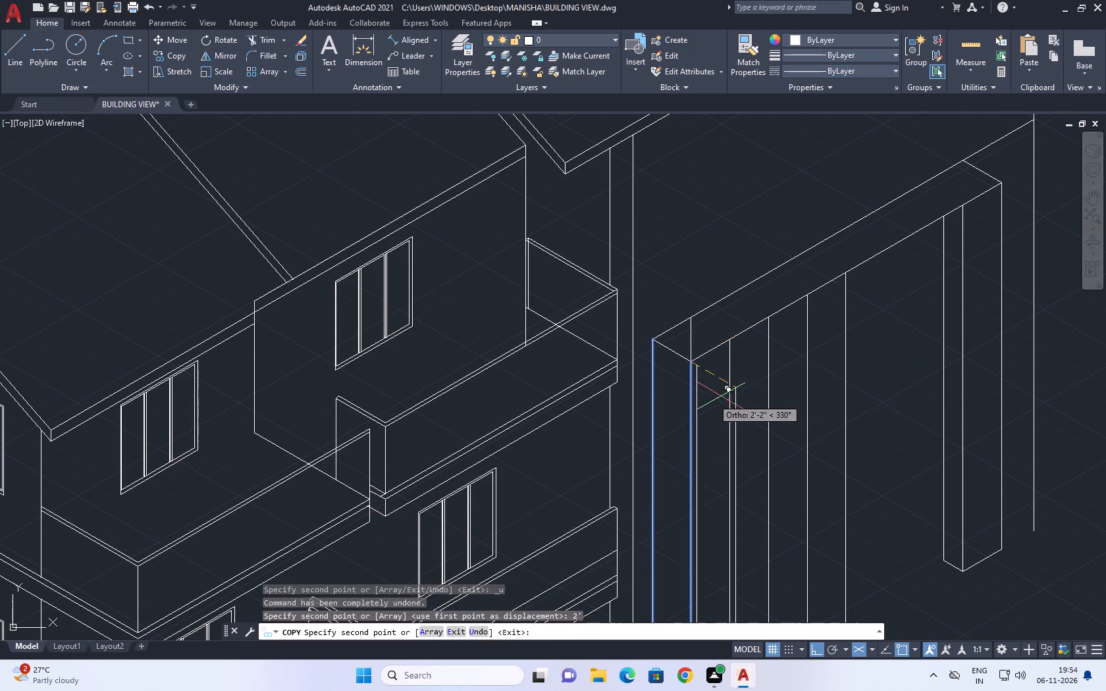
{"action": "key", "text": "space"}
Draw the nearest column's second base line from its front bottom corner to the bottom of the farther copied vertical line.
{"action": "middle_click_drag", "start_coordinate": [708, 337], "coordinate": [704, 376]}
{"action": "scroll", "coordinate": [702, 343], "scroll_direction": "down", "scroll_amount": 2}
{"action": "middle_click_drag", "start_coordinate": [732, 442], "coordinate": [702, 357]}
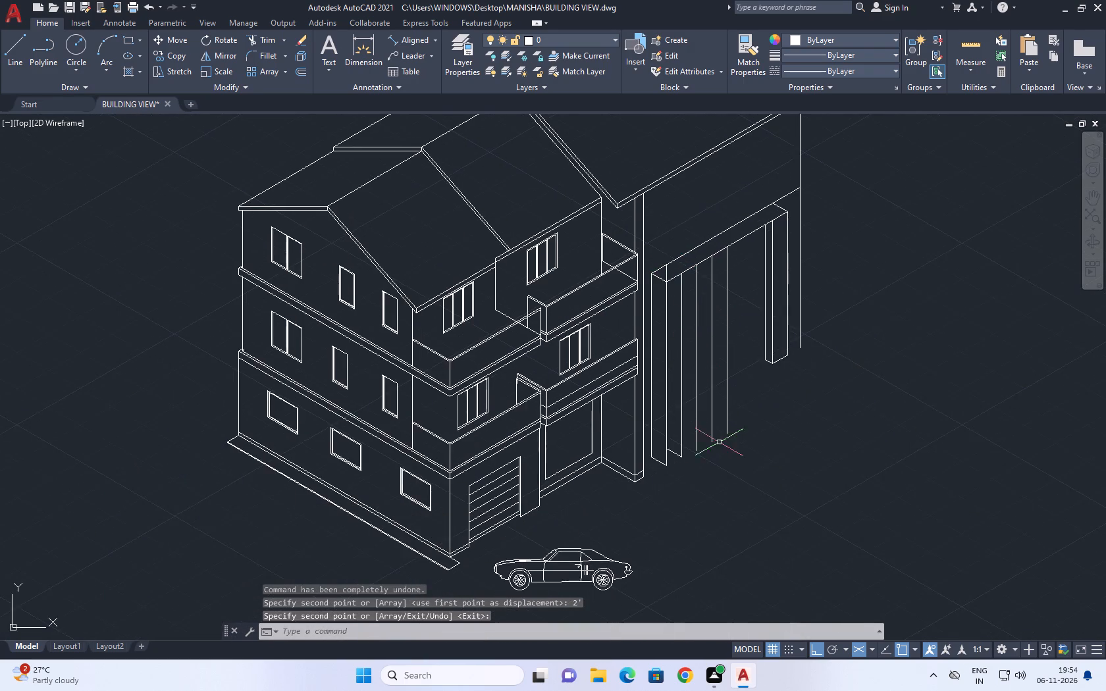
{"action": "scroll", "coordinate": [679, 470], "scroll_direction": "up", "scroll_amount": 2}
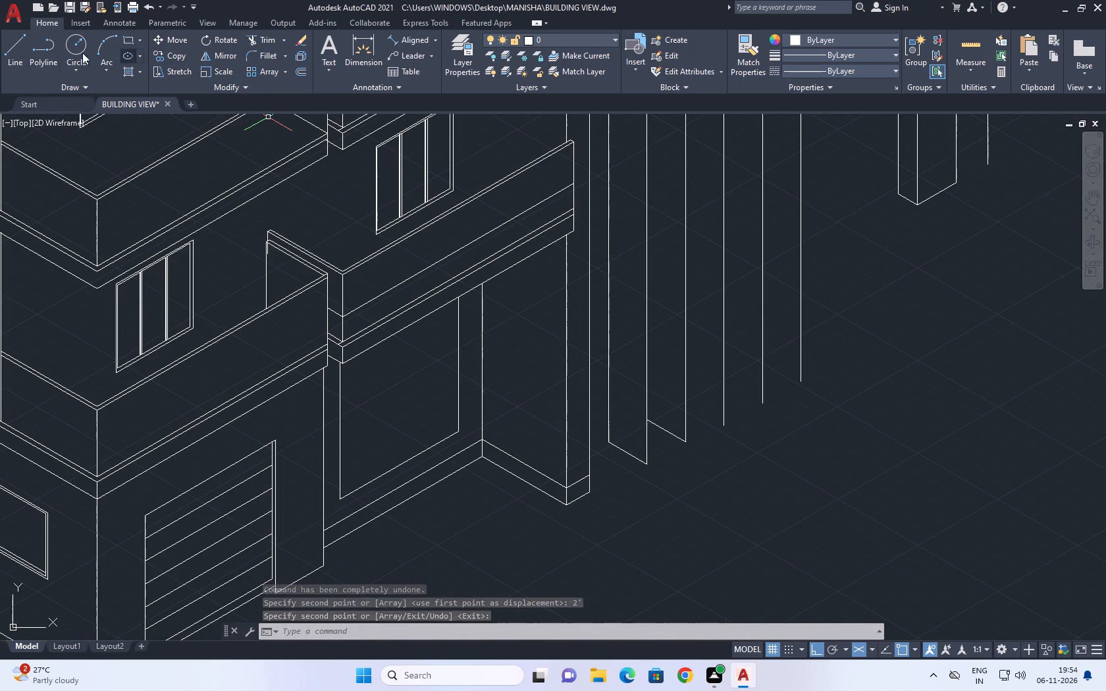
{"action": "left_click", "coordinate": [13, 51]}
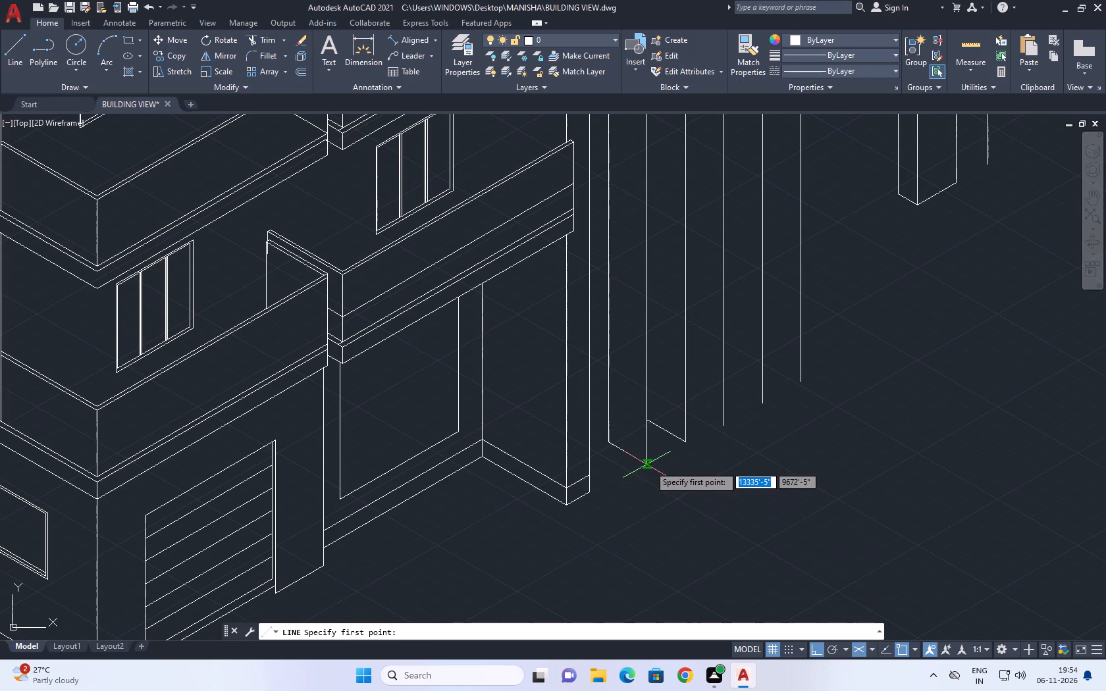
{"action": "left_click", "coordinate": [647, 466]}
{"action": "left_click", "coordinate": [691, 442]}
{"action": "right_click", "coordinate": [782, 481]}
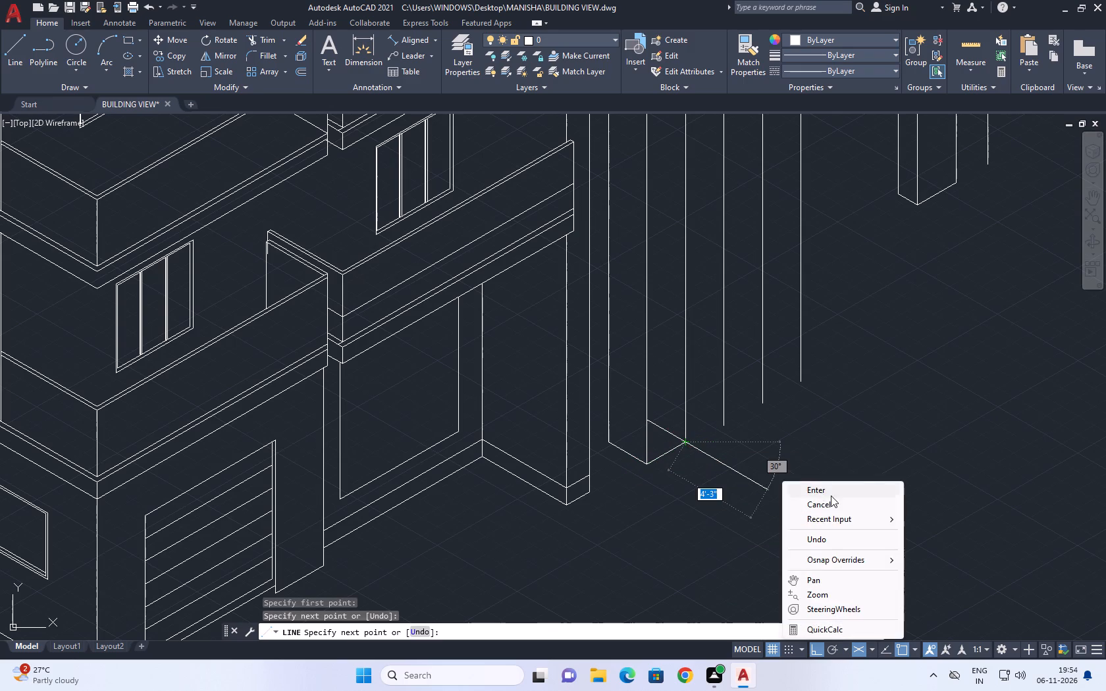
{"action": "left_click", "coordinate": [833, 506]}
Erase the copied short base line that crosses behind the nearest column's bottom.
{"action": "left_click", "coordinate": [662, 426]}
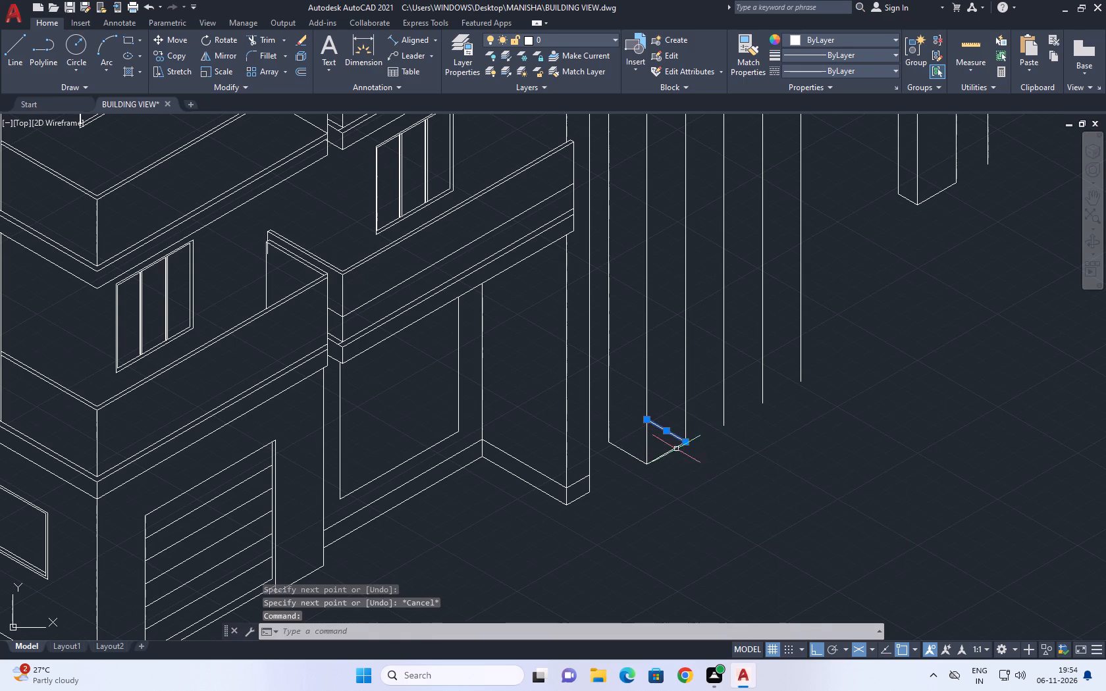
{"action": "right_click", "coordinate": [801, 484]}
{"action": "left_click", "coordinate": [841, 242]}
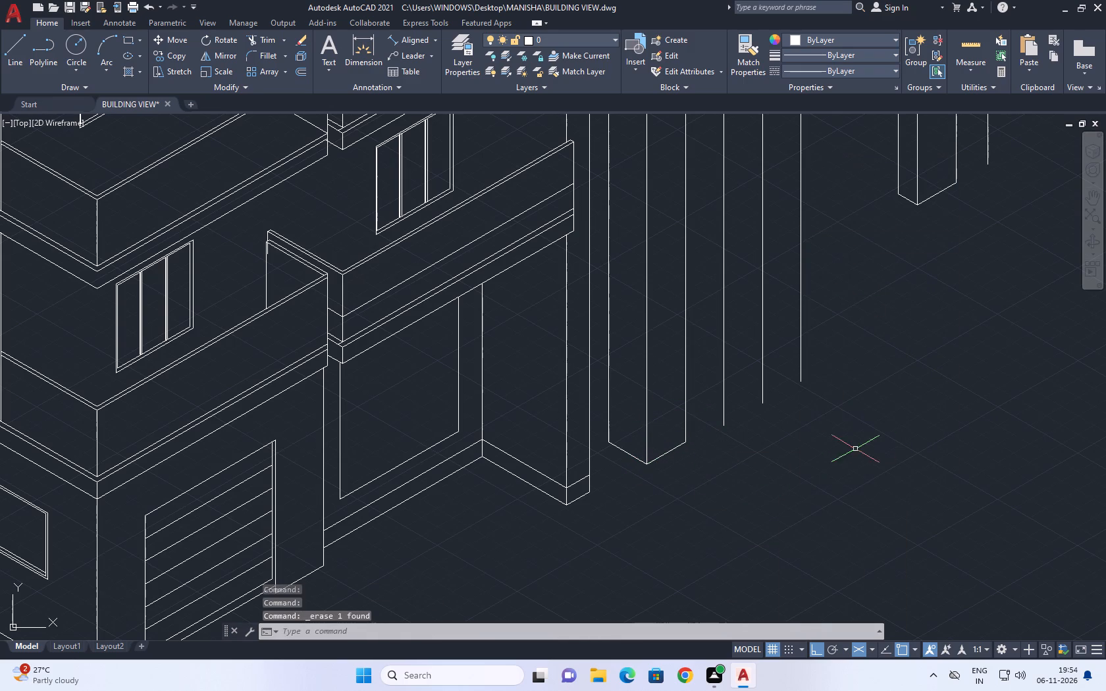
Trim the copied vertical's stub that projects between the two upper sloping lines above the nearest column.
{"action": "middle_click_drag", "start_coordinate": [821, 417], "coordinate": [815, 495]}
{"action": "scroll", "coordinate": [815, 498], "scroll_direction": "down", "scroll_amount": 2}
{"action": "scroll", "coordinate": [746, 328], "scroll_direction": "up", "scroll_amount": 2}
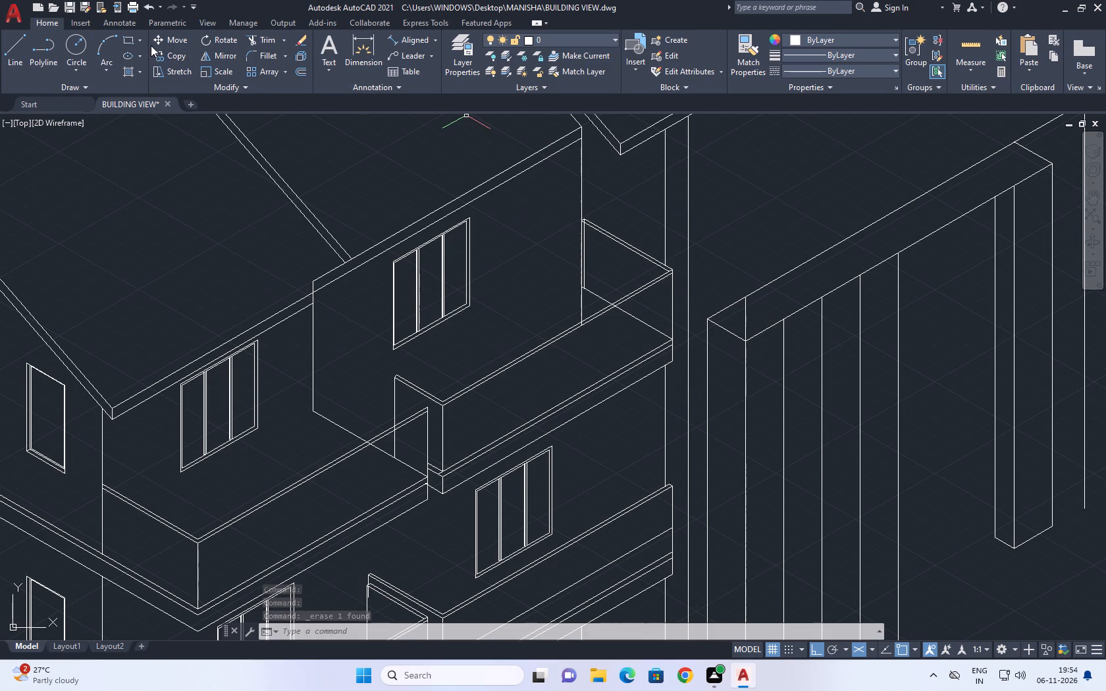
{"action": "left_click", "coordinate": [265, 41]}
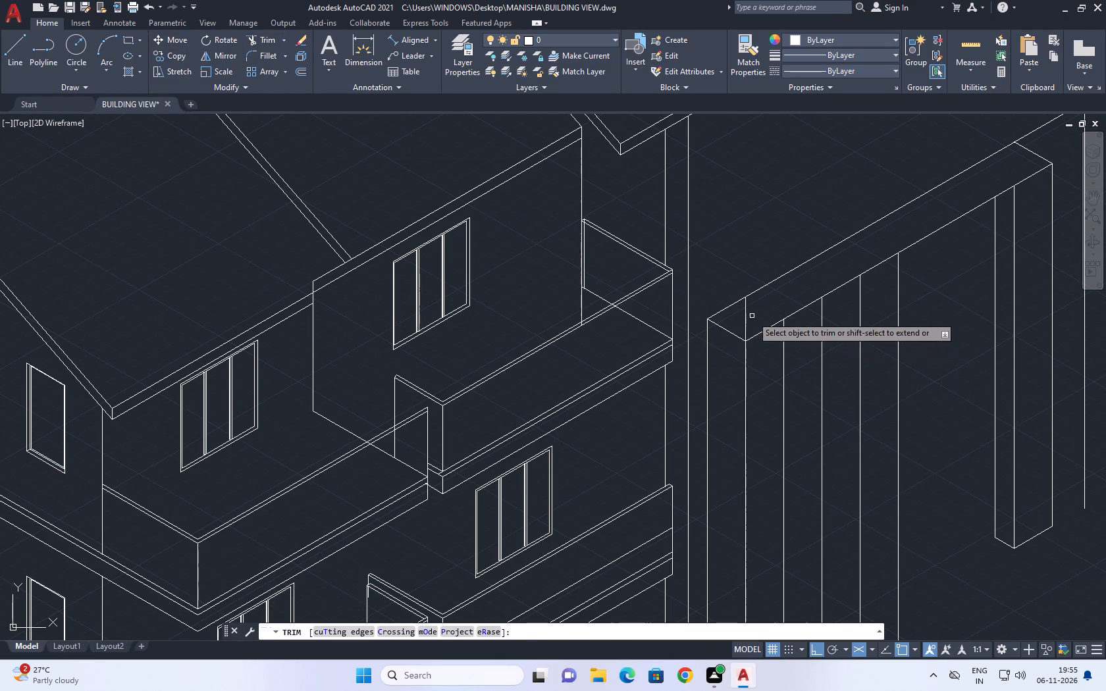
{"action": "left_click", "coordinate": [744, 316]}
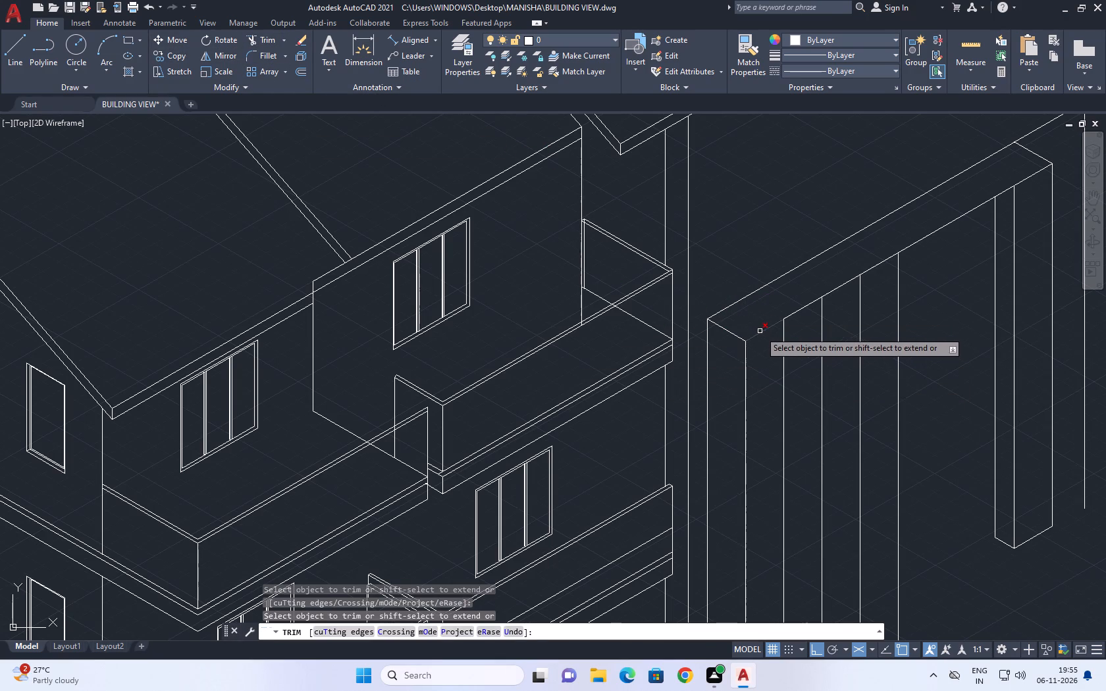
{"action": "middle_click_drag", "start_coordinate": [778, 407], "coordinate": [653, 407]}
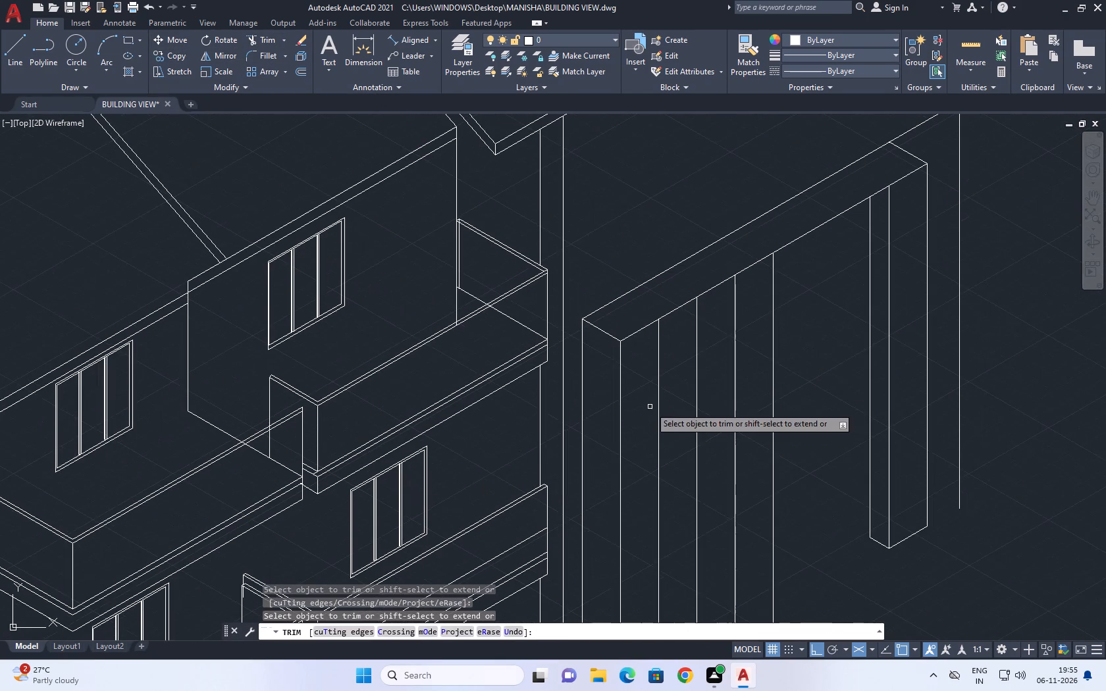
{"action": "middle_click_drag", "start_coordinate": [811, 495], "coordinate": [676, 411]}
{"action": "scroll", "coordinate": [759, 483], "scroll_direction": "down", "scroll_amount": 1}
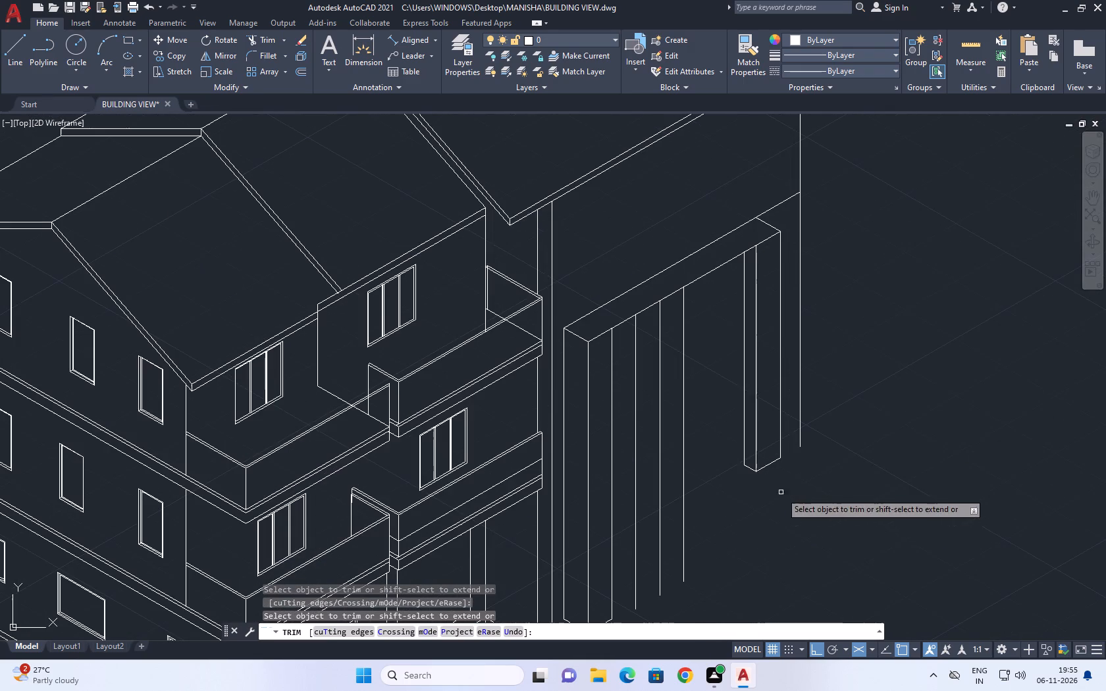
{"action": "right_click", "coordinate": [850, 412]}
{"action": "left_click", "coordinate": [889, 430]}
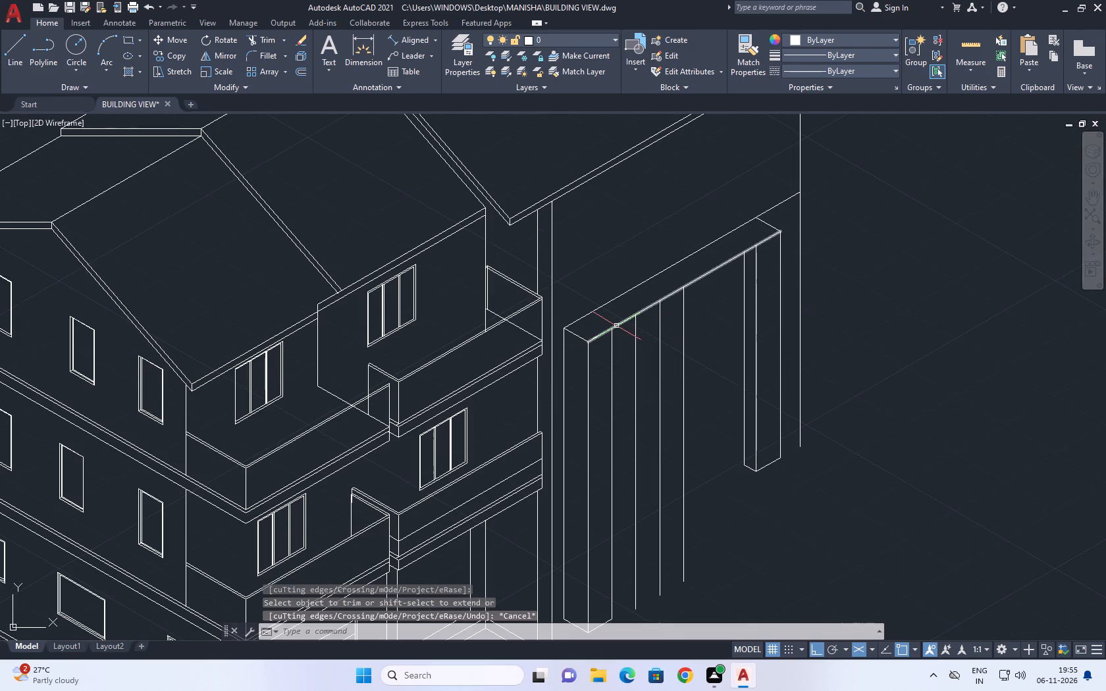
Copy the beam's front sloping line 2' straight down along the columns, using the right isoplane.
{"action": "left_click", "coordinate": [614, 327]}
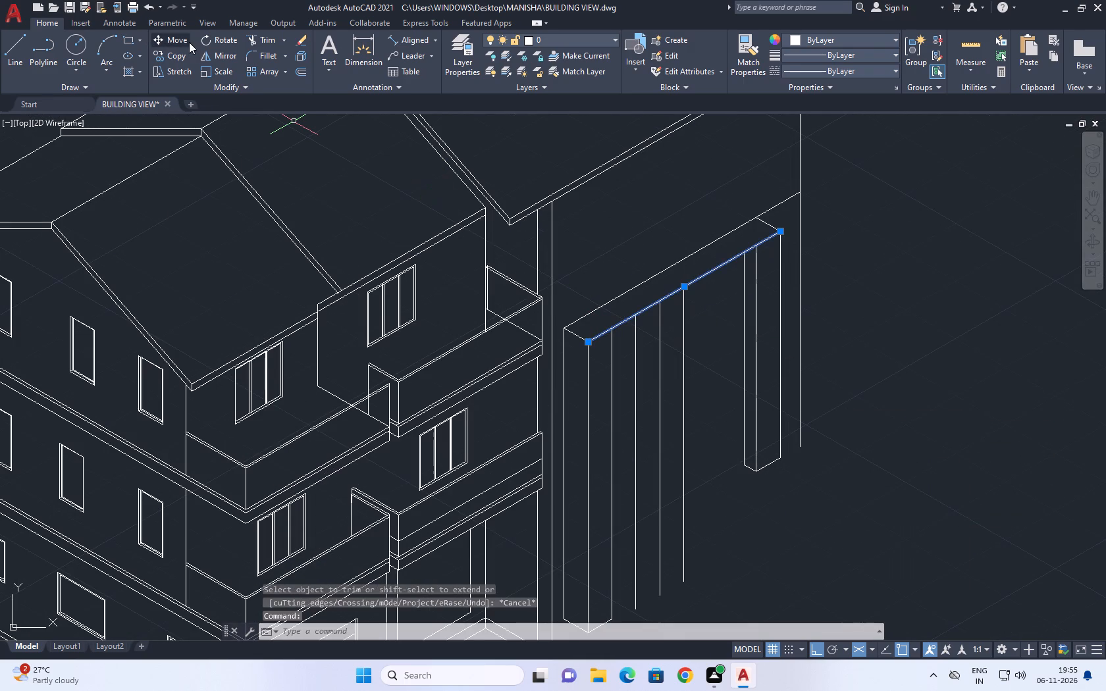
{"action": "left_click", "coordinate": [177, 57]}
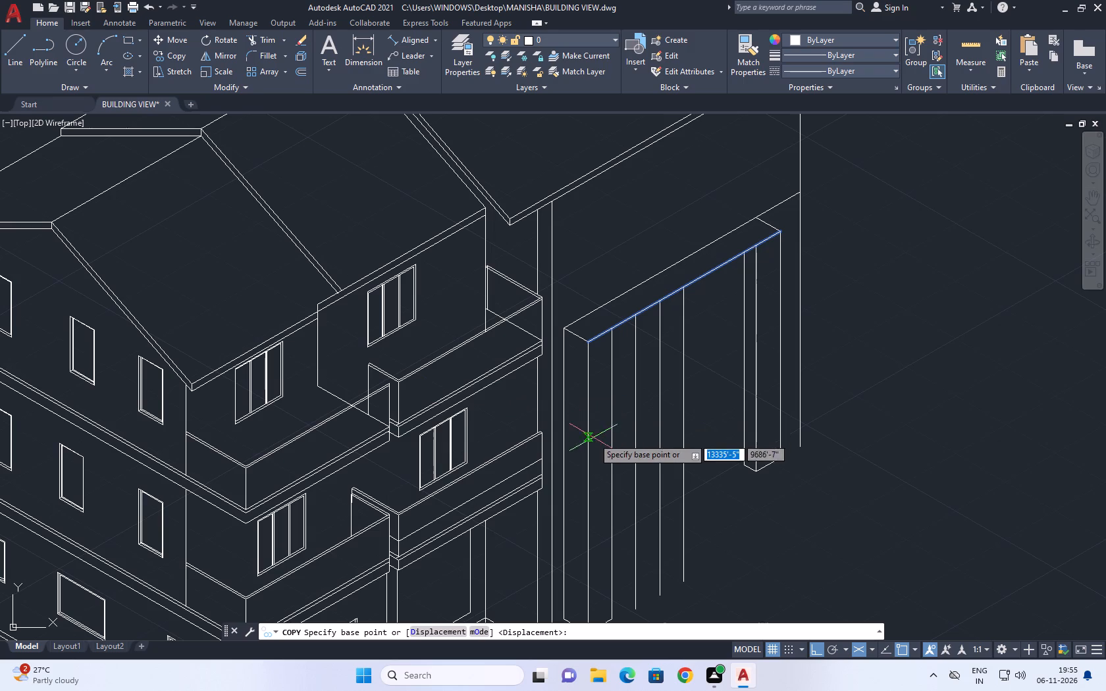
{"action": "left_click", "coordinate": [585, 341]}
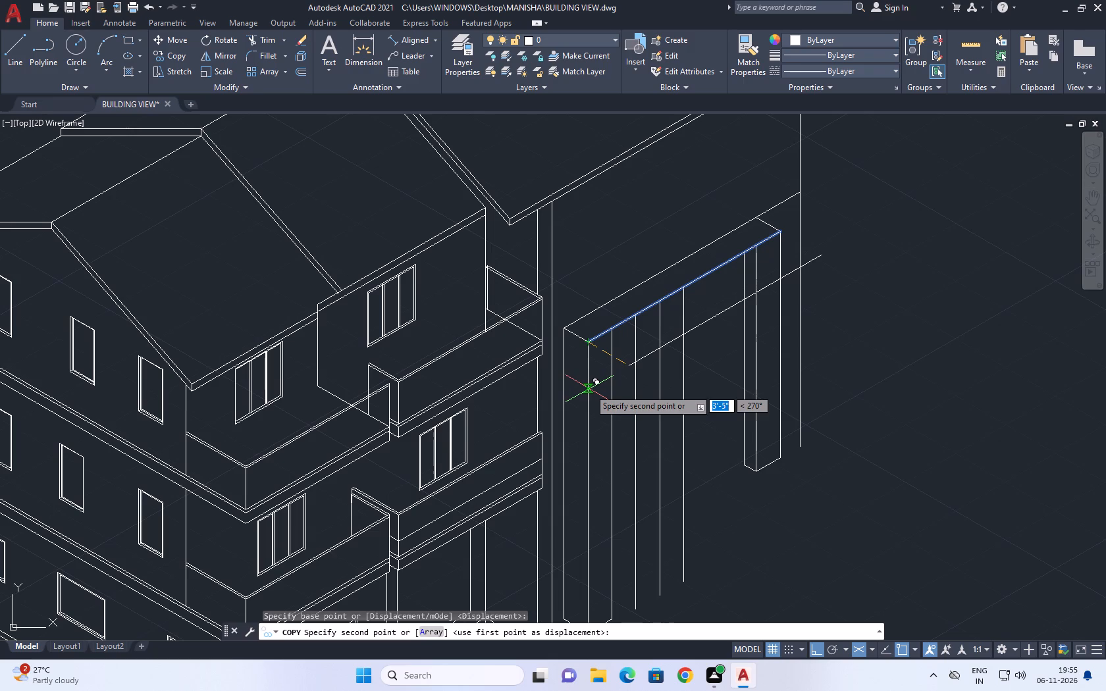
{"action": "key", "text": "F5"}
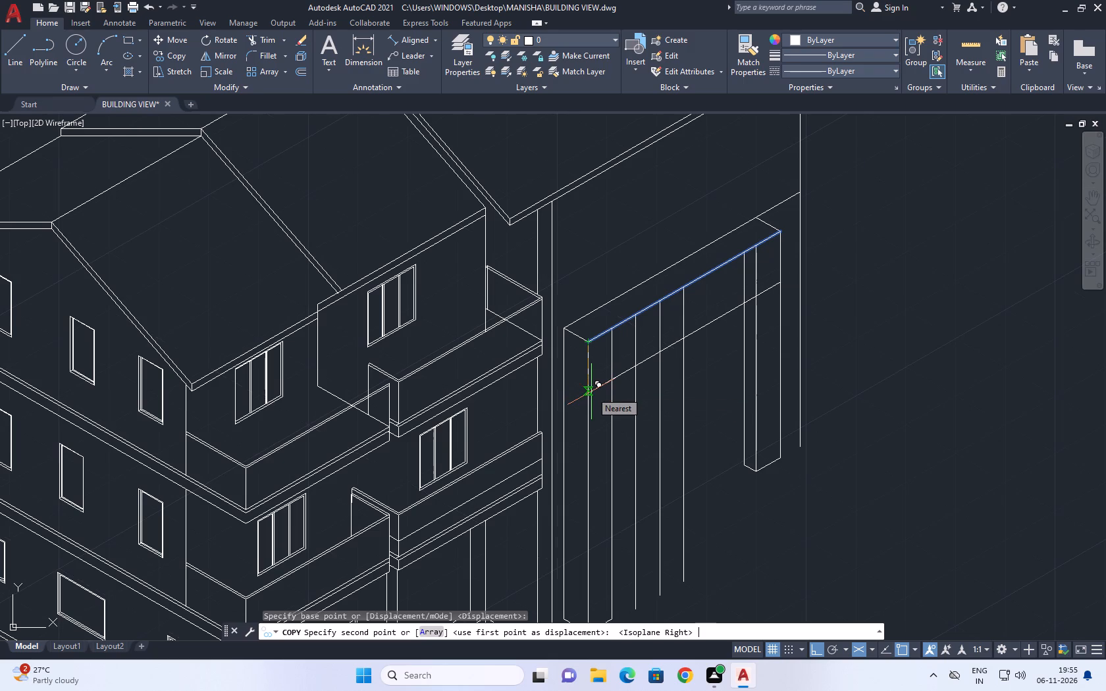
{"action": "type", "text": "2'"}
{"action": "key", "text": "Return"}
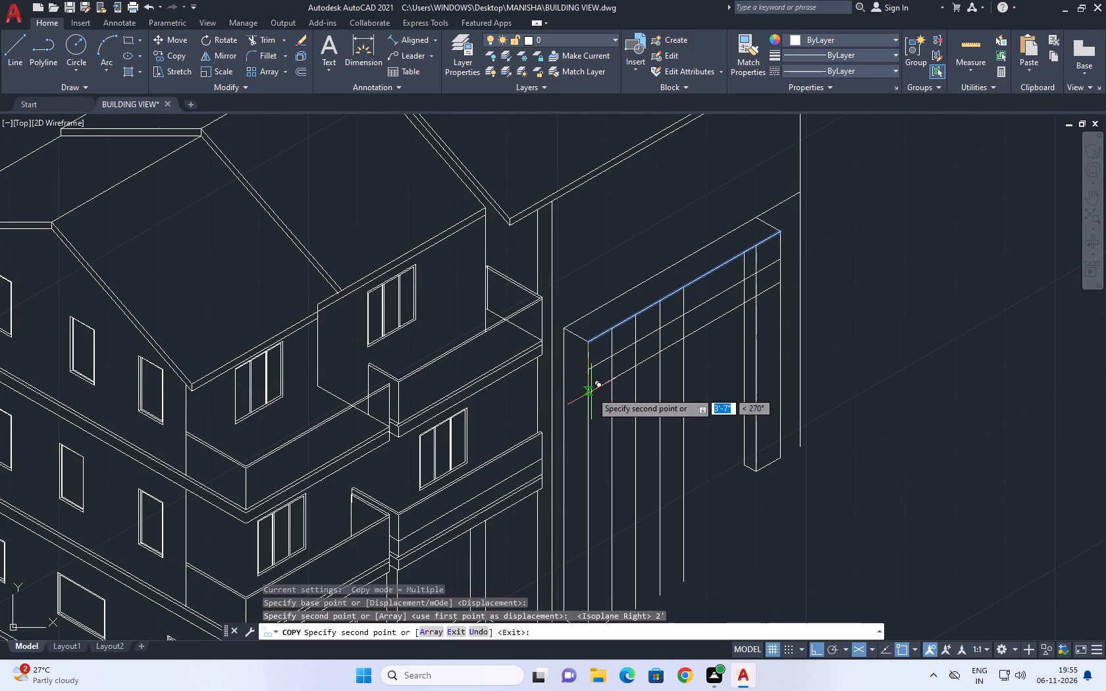
{"action": "right_click", "coordinate": [858, 254]}
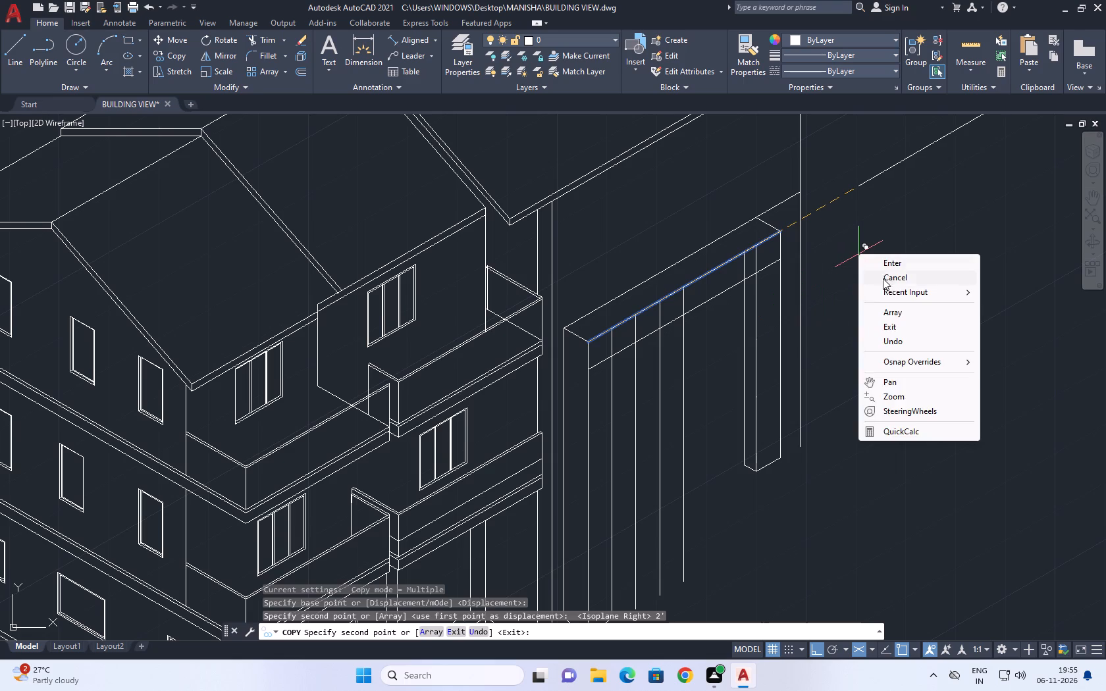
{"action": "left_click", "coordinate": [892, 280]}
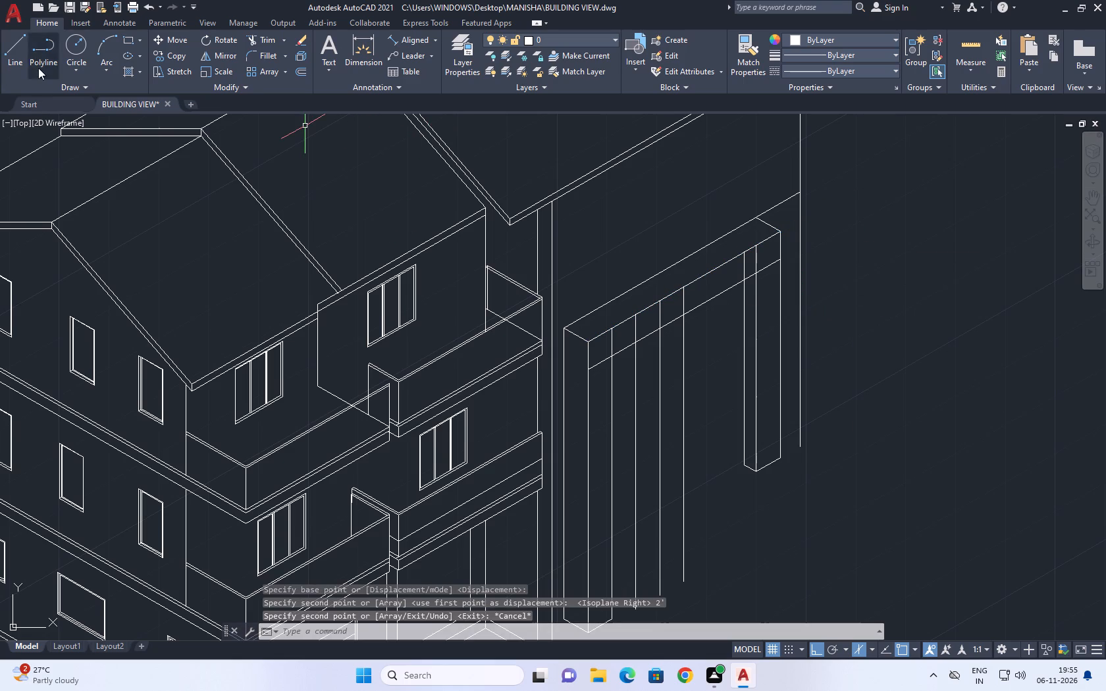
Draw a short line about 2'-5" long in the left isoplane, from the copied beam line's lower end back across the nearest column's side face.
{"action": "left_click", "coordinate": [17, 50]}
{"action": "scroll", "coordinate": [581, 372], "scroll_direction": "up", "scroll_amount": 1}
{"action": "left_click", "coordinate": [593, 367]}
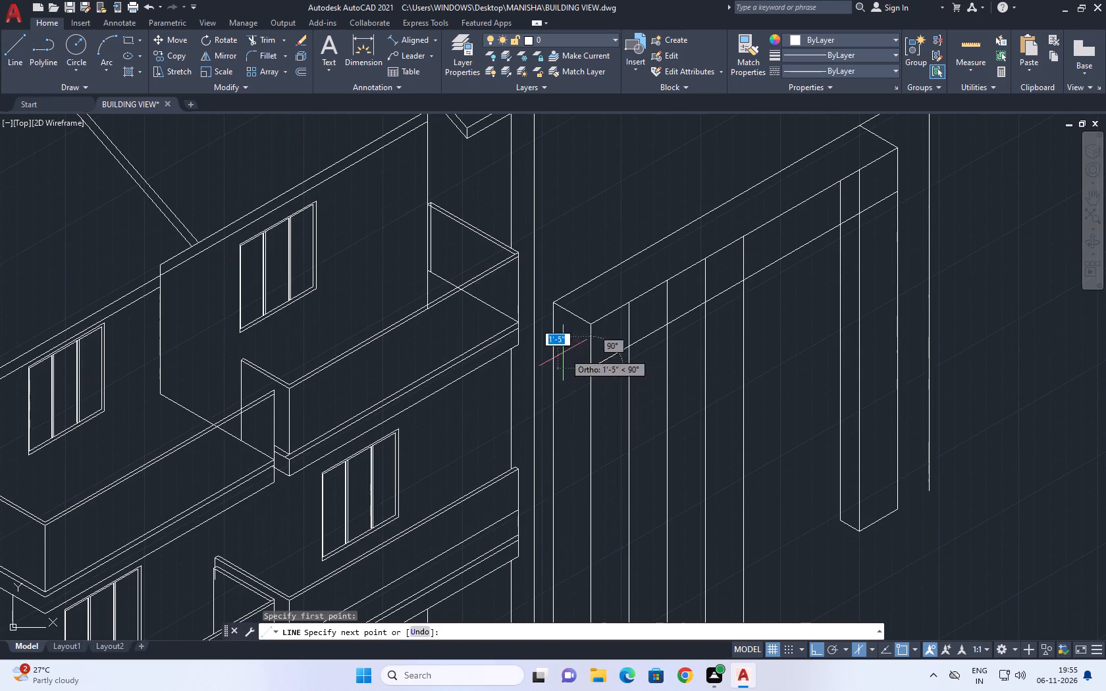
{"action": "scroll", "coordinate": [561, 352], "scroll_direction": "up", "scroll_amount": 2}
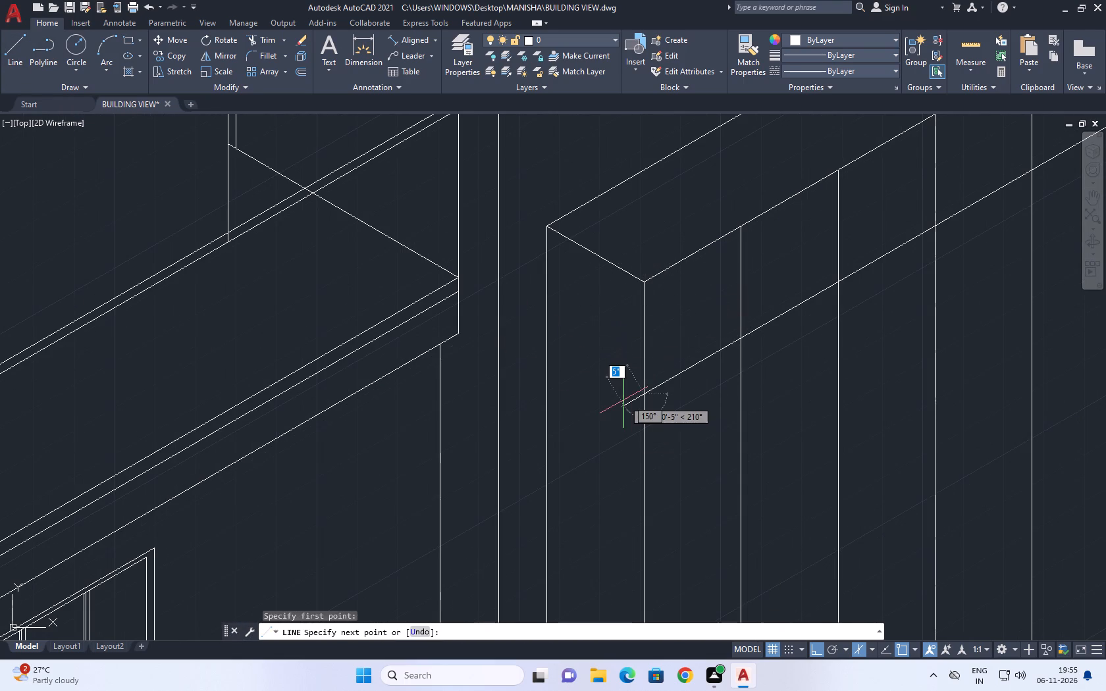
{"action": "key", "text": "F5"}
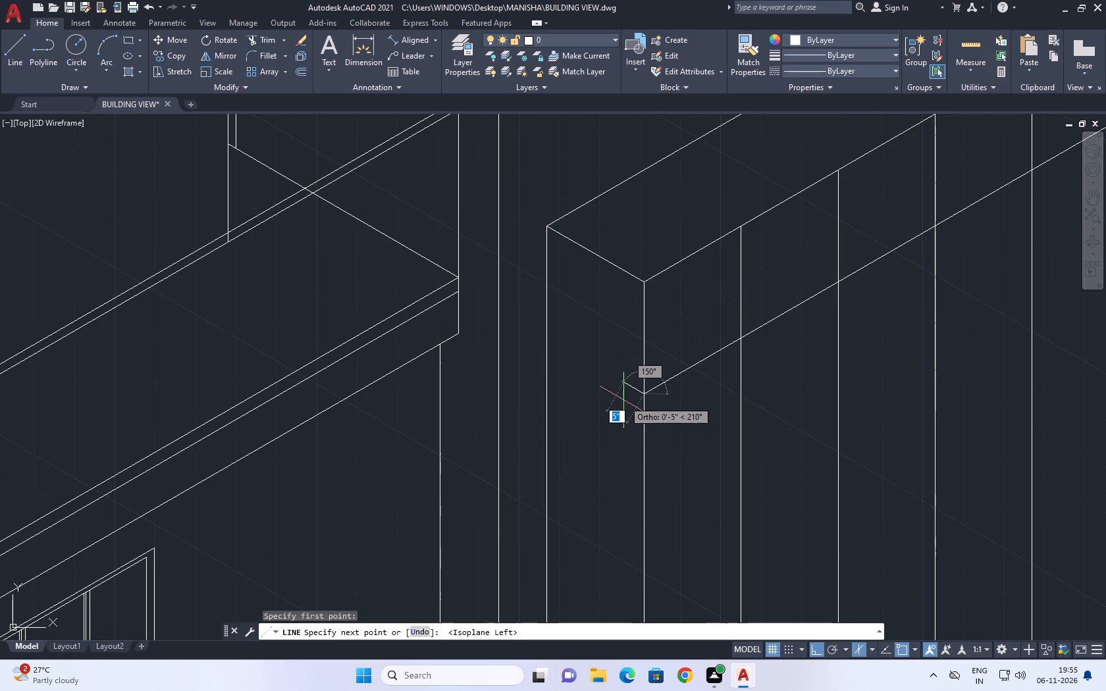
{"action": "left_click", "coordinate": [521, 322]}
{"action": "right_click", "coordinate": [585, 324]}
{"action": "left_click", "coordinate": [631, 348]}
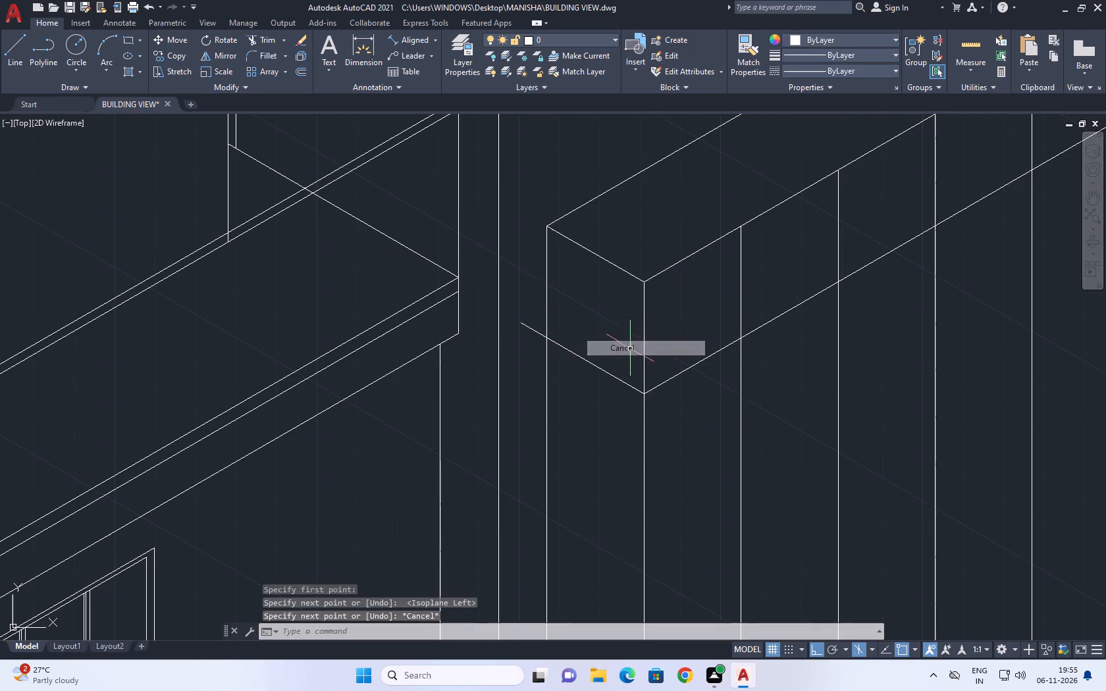
Trim the column verticals out of the beam's front face, between its two parallel sloping lines.
{"action": "scroll", "coordinate": [619, 371], "scroll_direction": "down", "scroll_amount": 3}
{"action": "middle_click_drag", "start_coordinate": [718, 336], "coordinate": [598, 401]}
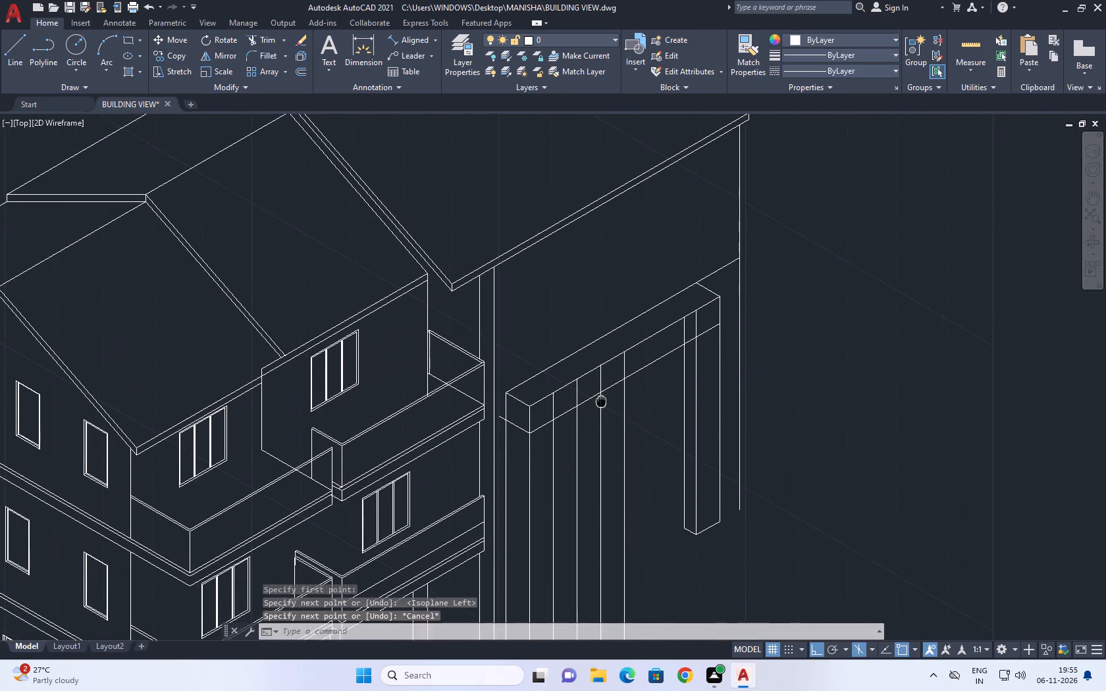
{"action": "left_click", "coordinate": [265, 37]}
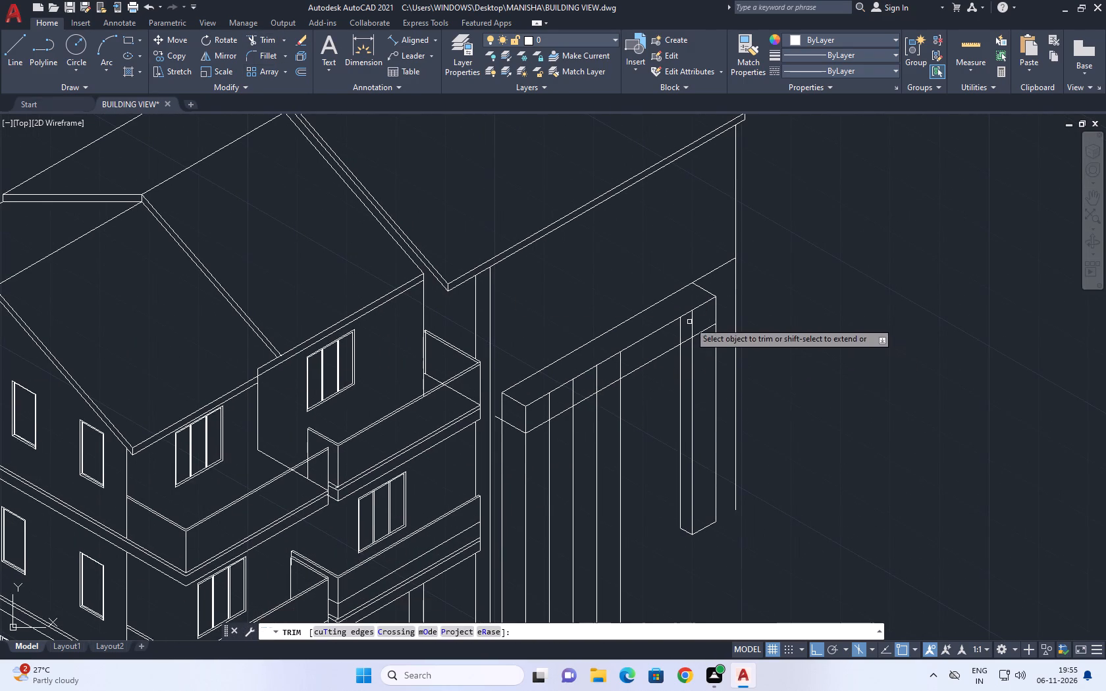
{"action": "left_click", "coordinate": [702, 320]}
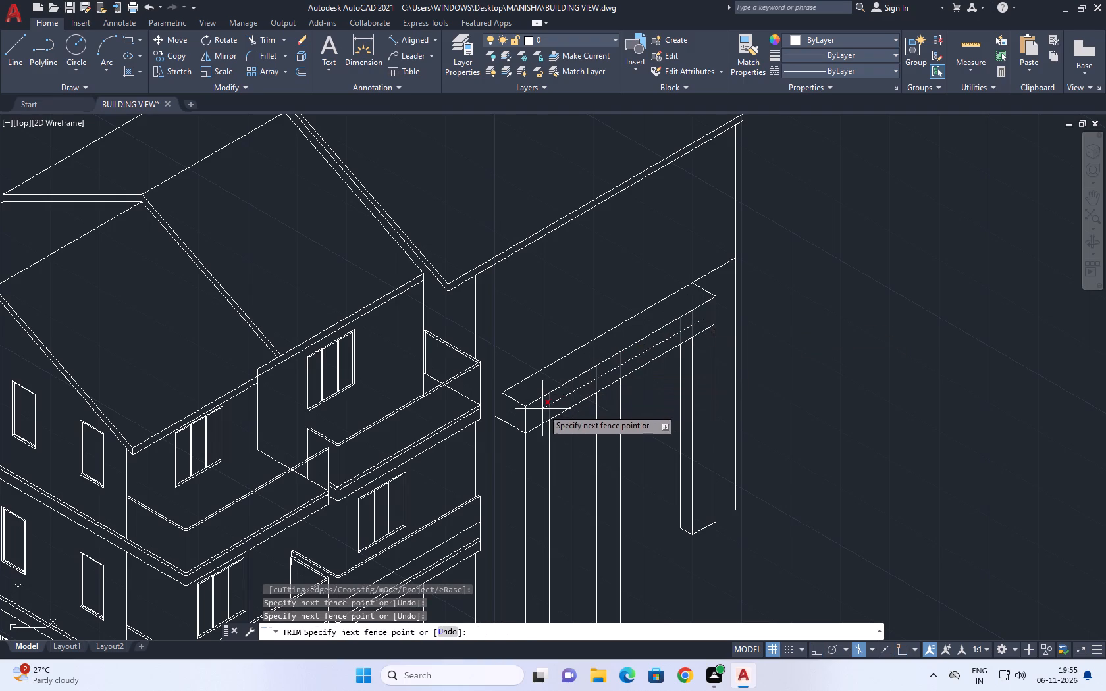
{"action": "left_click", "coordinate": [542, 409]}
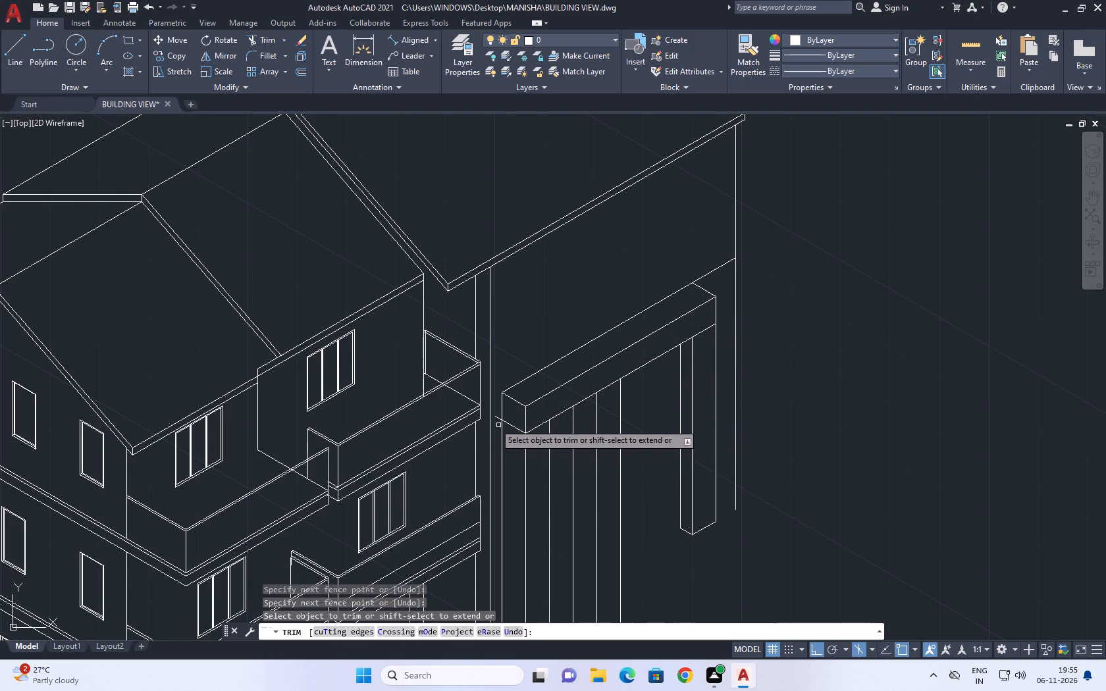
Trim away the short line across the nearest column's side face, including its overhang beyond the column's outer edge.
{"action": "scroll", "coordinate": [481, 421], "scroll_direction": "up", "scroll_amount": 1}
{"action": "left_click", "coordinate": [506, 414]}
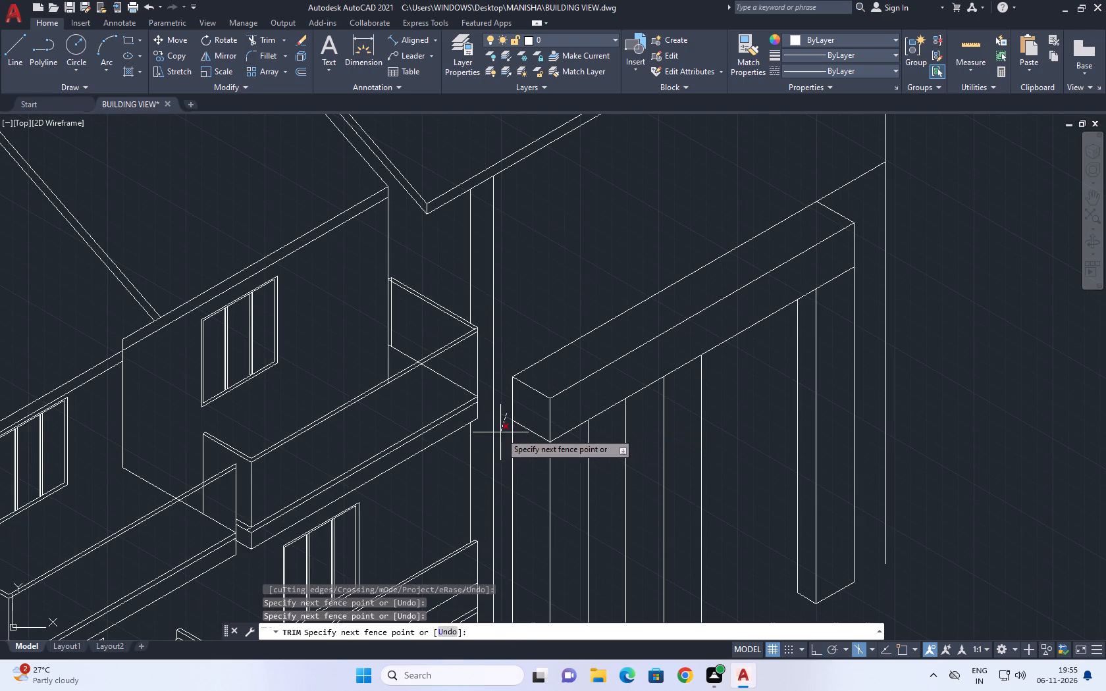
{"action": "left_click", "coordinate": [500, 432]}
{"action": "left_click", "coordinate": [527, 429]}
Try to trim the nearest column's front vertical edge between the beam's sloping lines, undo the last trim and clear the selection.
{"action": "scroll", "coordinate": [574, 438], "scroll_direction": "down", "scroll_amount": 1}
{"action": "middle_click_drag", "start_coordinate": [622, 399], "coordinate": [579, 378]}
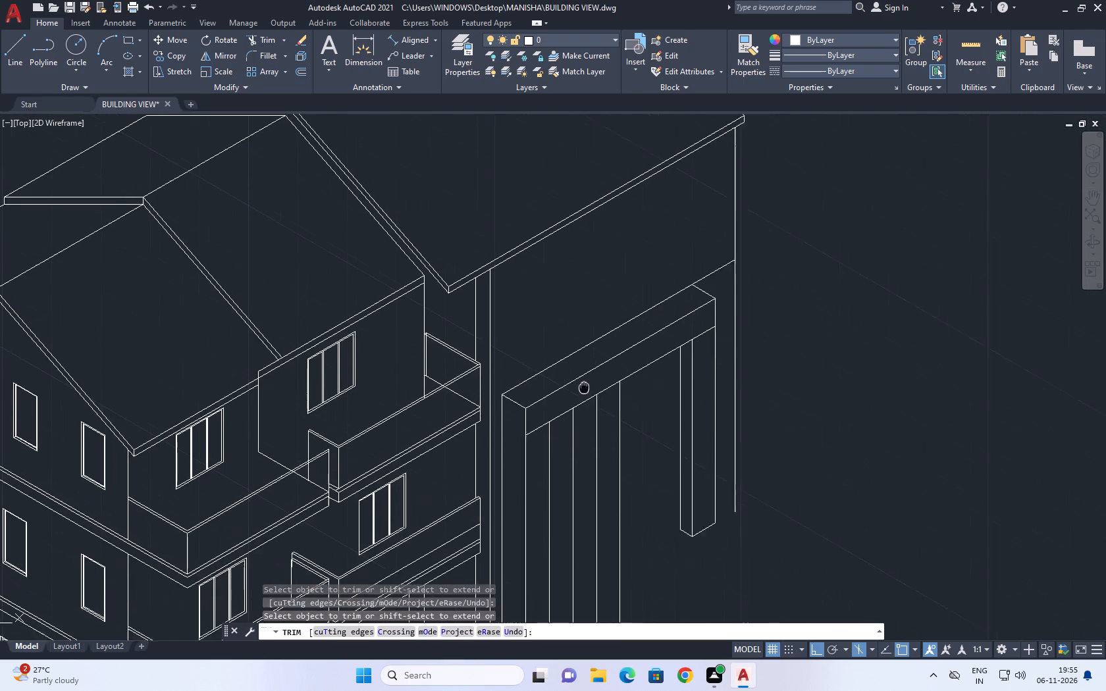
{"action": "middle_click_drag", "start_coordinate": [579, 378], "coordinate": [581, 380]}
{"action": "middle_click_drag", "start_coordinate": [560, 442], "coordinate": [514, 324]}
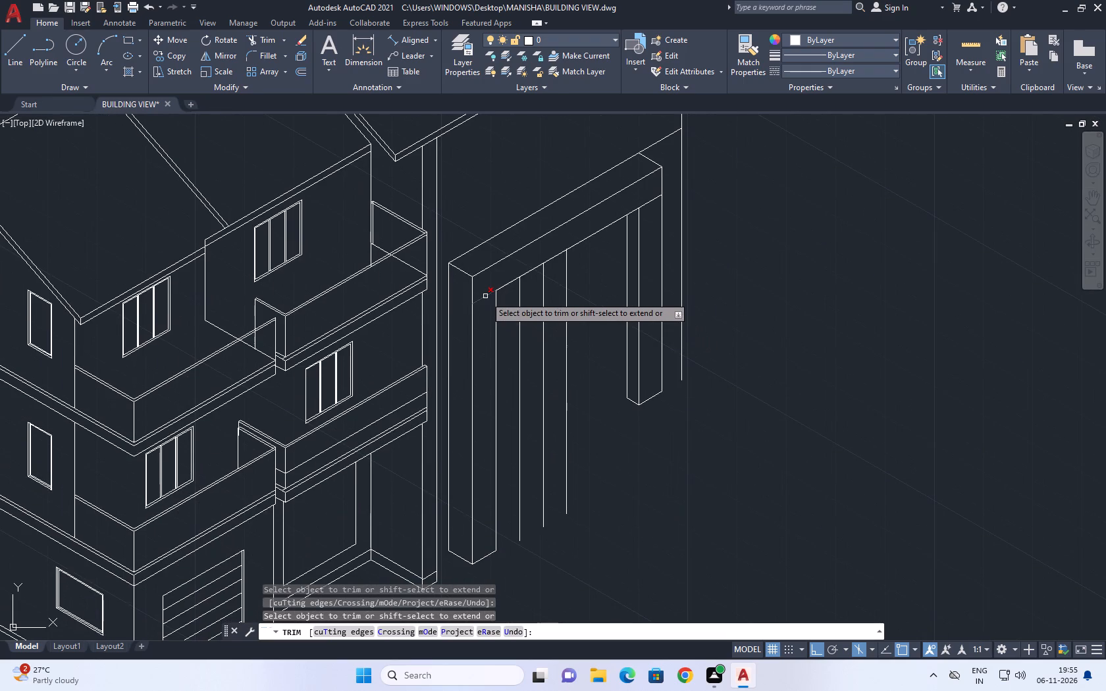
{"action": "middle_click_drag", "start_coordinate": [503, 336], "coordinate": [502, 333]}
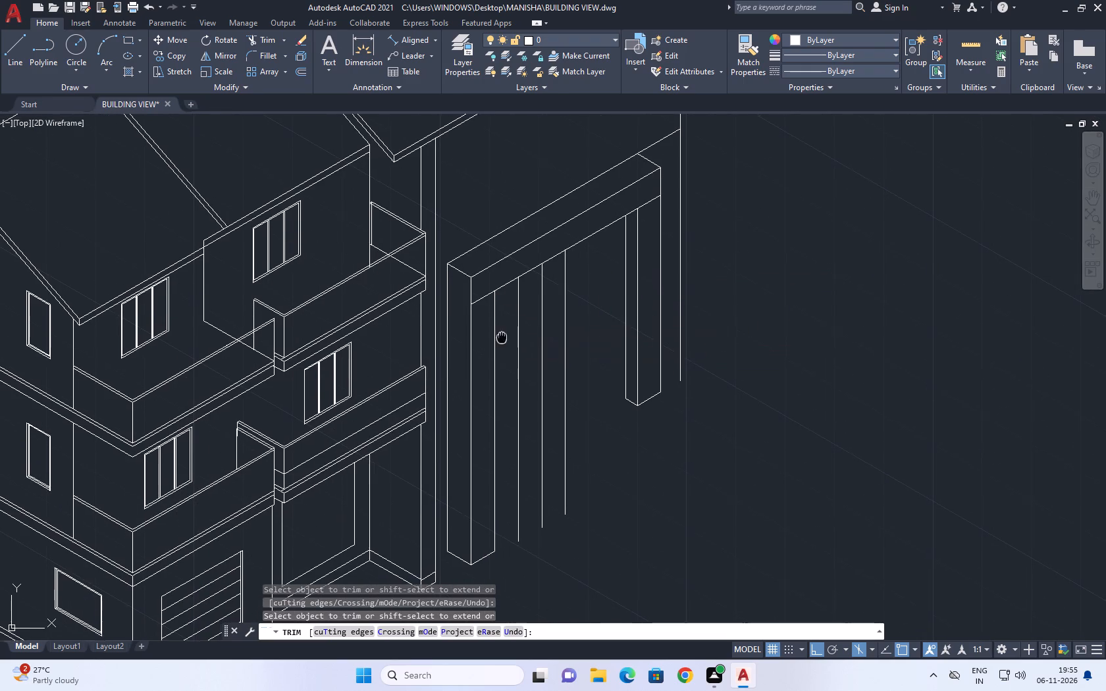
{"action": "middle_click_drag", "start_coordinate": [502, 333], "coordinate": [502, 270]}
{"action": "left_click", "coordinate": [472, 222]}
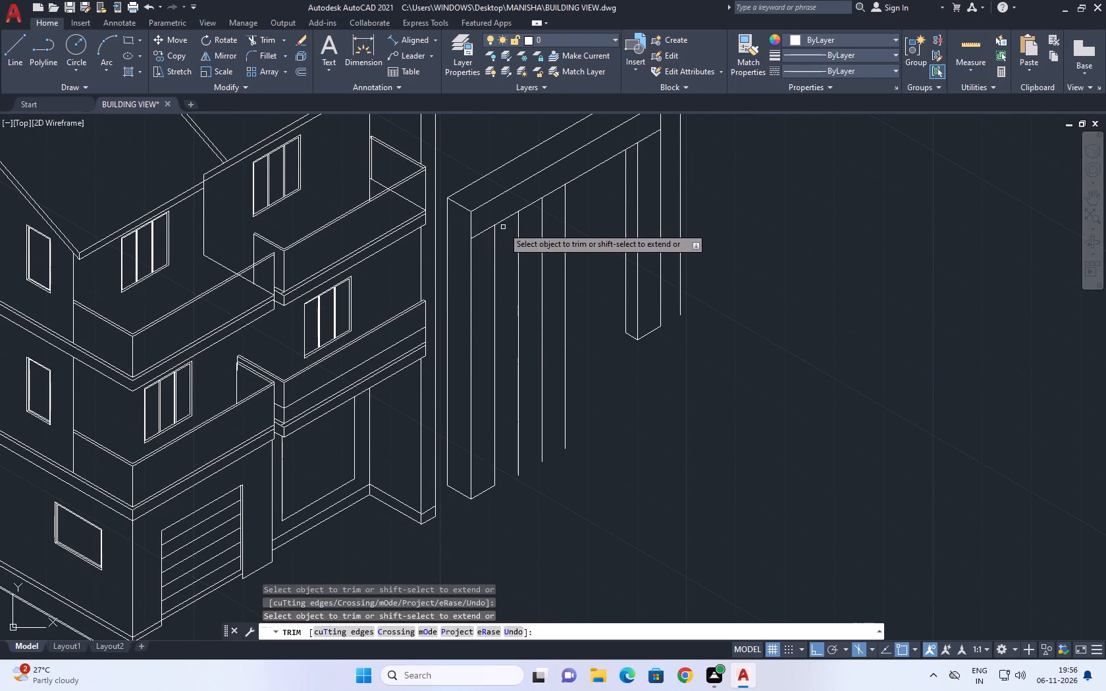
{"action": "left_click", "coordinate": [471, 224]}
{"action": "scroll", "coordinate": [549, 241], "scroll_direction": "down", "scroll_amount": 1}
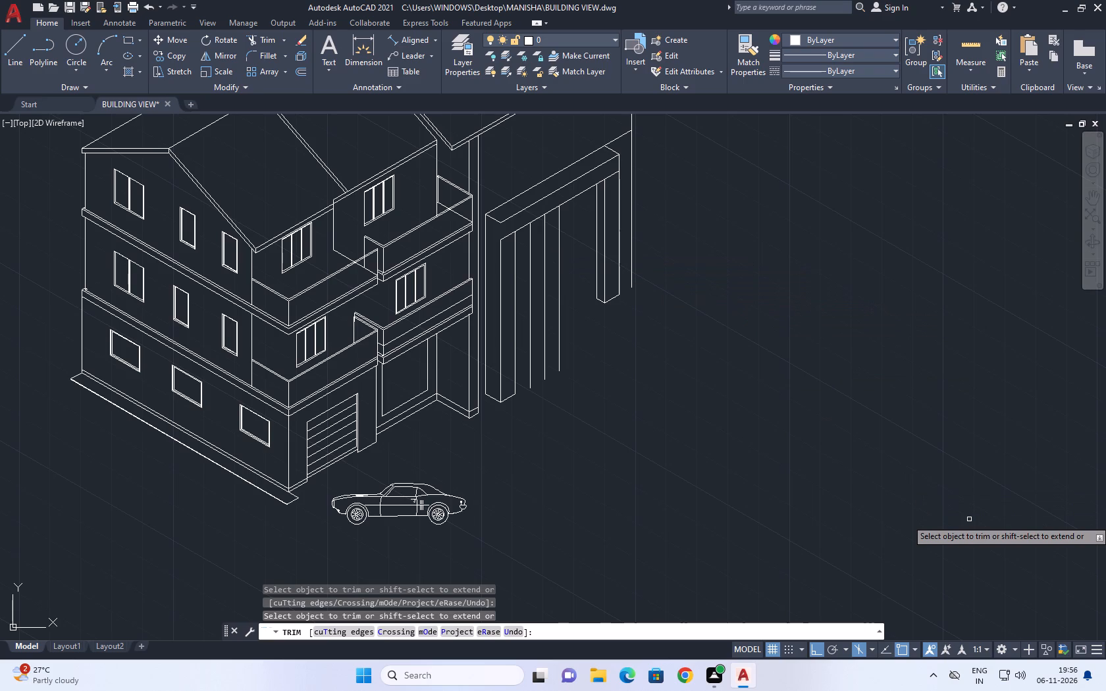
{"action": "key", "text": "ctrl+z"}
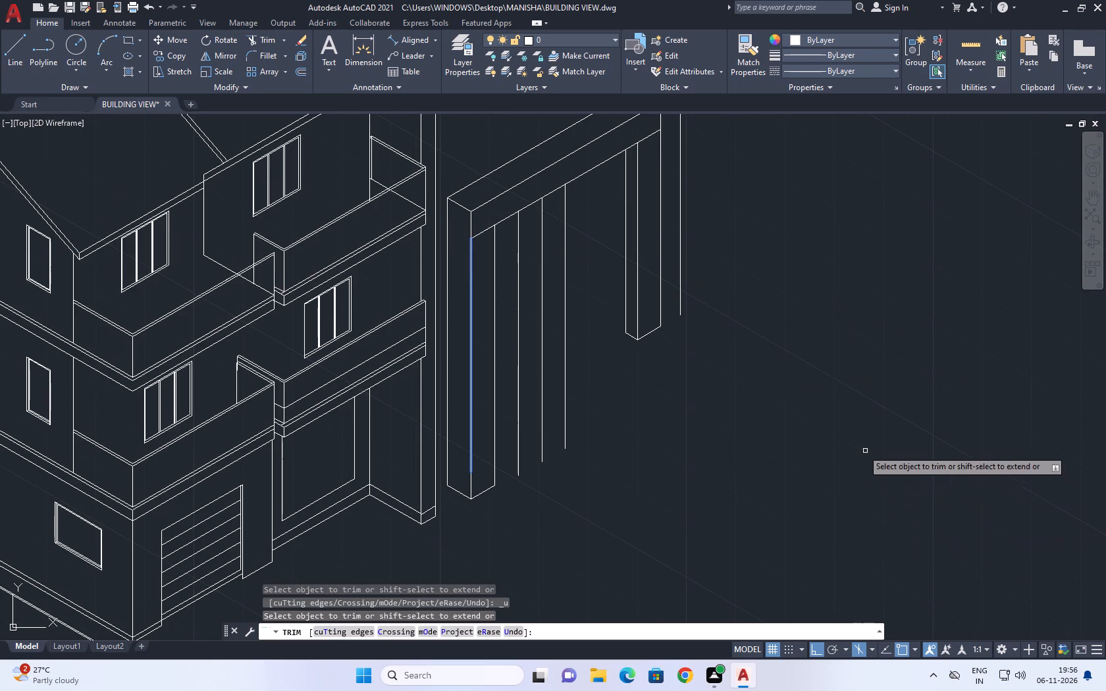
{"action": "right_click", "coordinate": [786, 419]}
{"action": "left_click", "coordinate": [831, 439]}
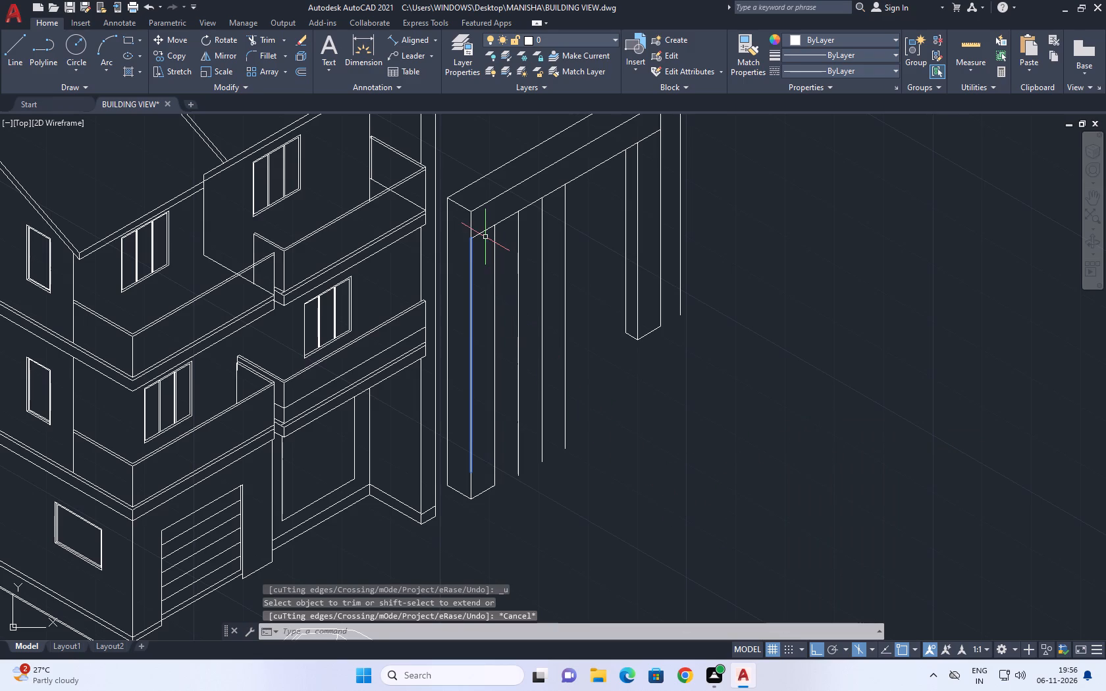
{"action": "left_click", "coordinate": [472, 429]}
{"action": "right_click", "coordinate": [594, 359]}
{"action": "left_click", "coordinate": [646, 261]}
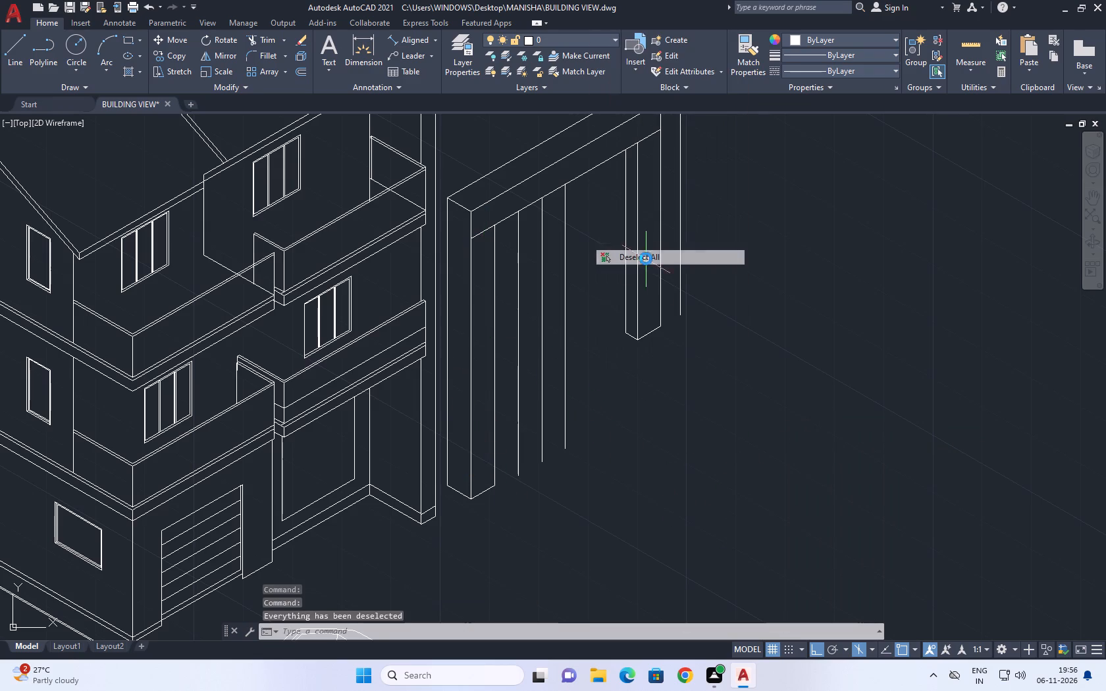
Trim the beam's lower sloping line where it crosses the front faces of the nearest and farthest columns.
{"action": "middle_click_drag", "start_coordinate": [460, 272], "coordinate": [507, 328]}
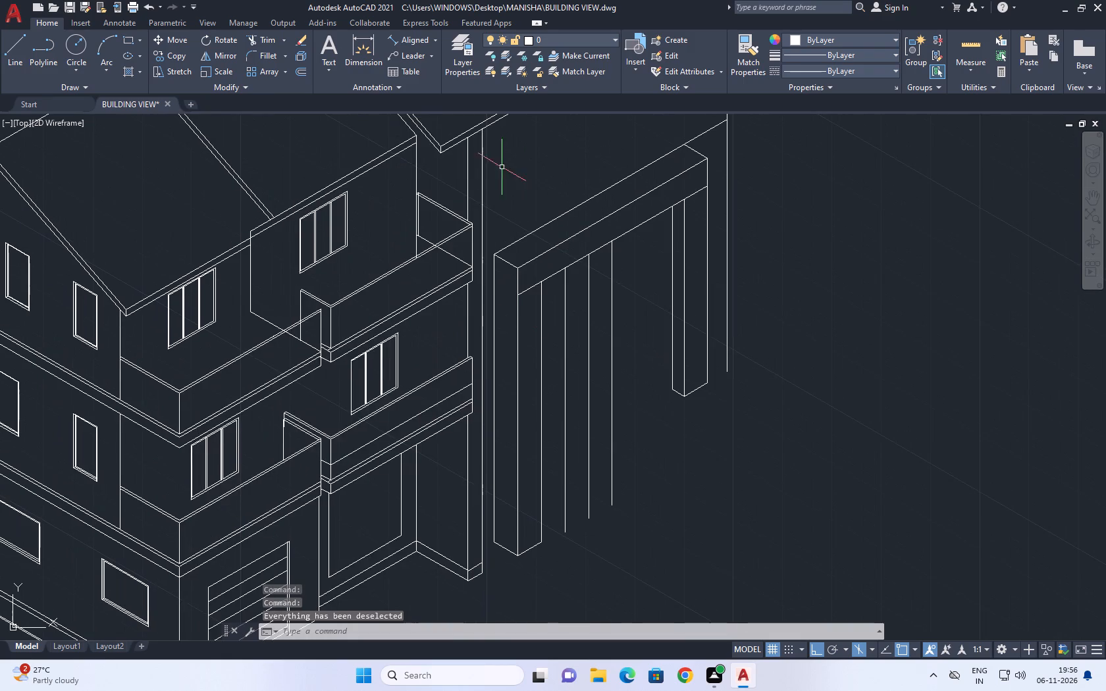
{"action": "left_click", "coordinate": [275, 39]}
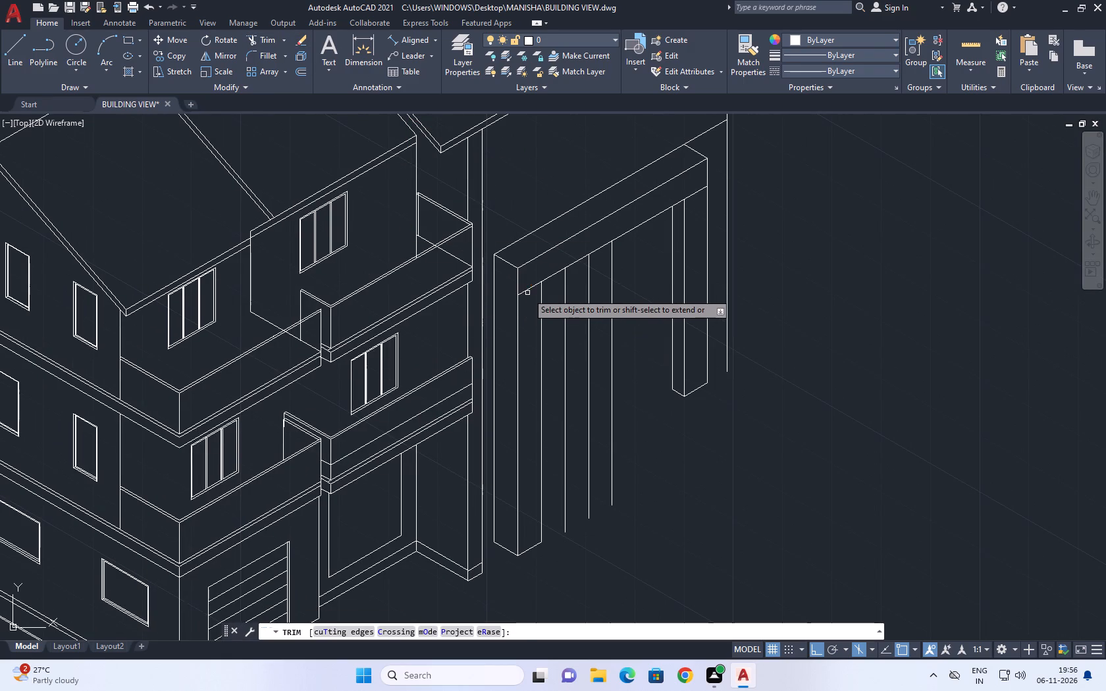
{"action": "left_click", "coordinate": [527, 293]}
{"action": "left_click", "coordinate": [529, 283]}
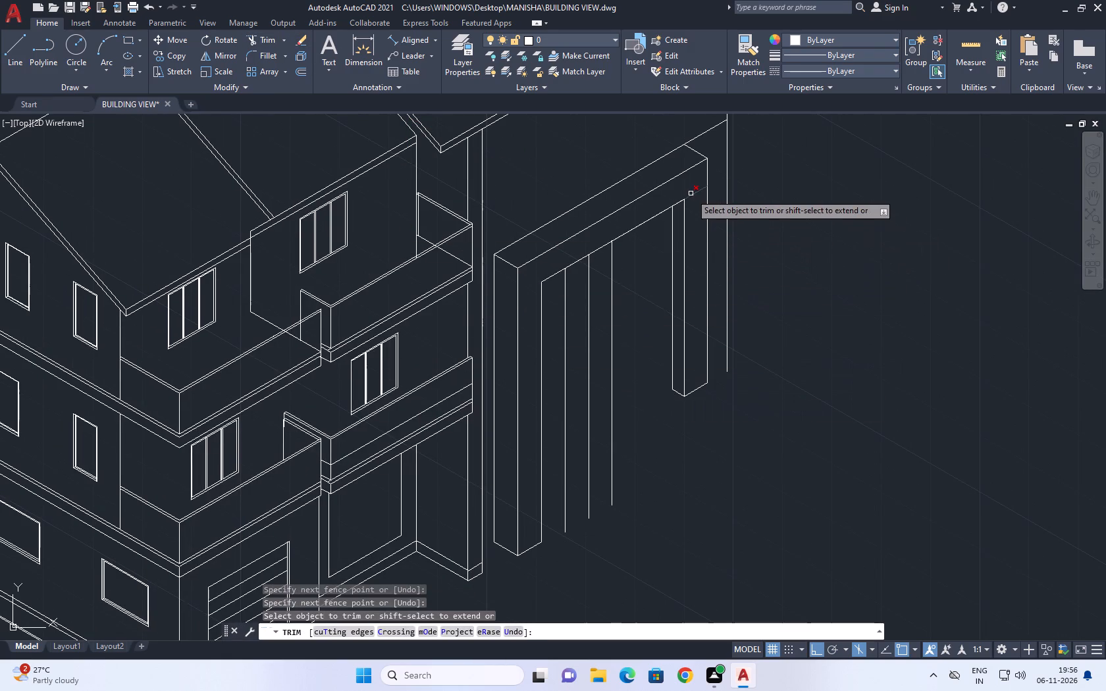
{"action": "left_click", "coordinate": [691, 193]}
{"action": "right_click", "coordinate": [826, 305]}
{"action": "left_click", "coordinate": [874, 328]}
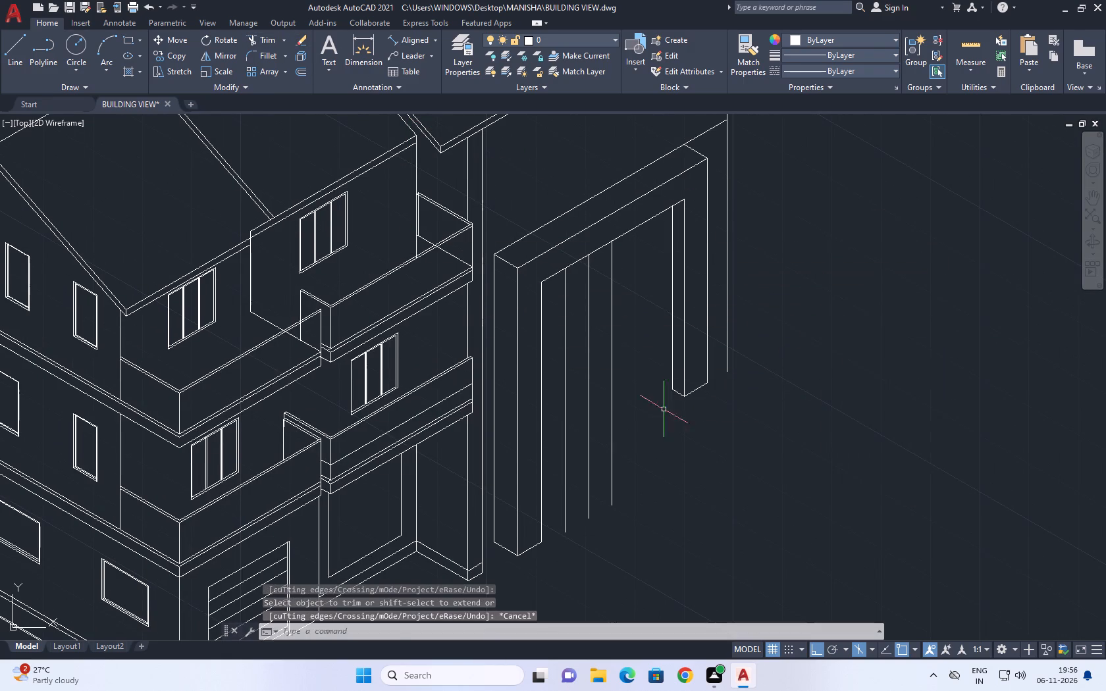
Draw a base guide line in the top isoplane from the nearest column's rear bottom corner, at 30°, past the farthest column.
{"action": "middle_click_drag", "start_coordinate": [662, 411], "coordinate": [673, 334]}
{"action": "left_click", "coordinate": [8, 51]}
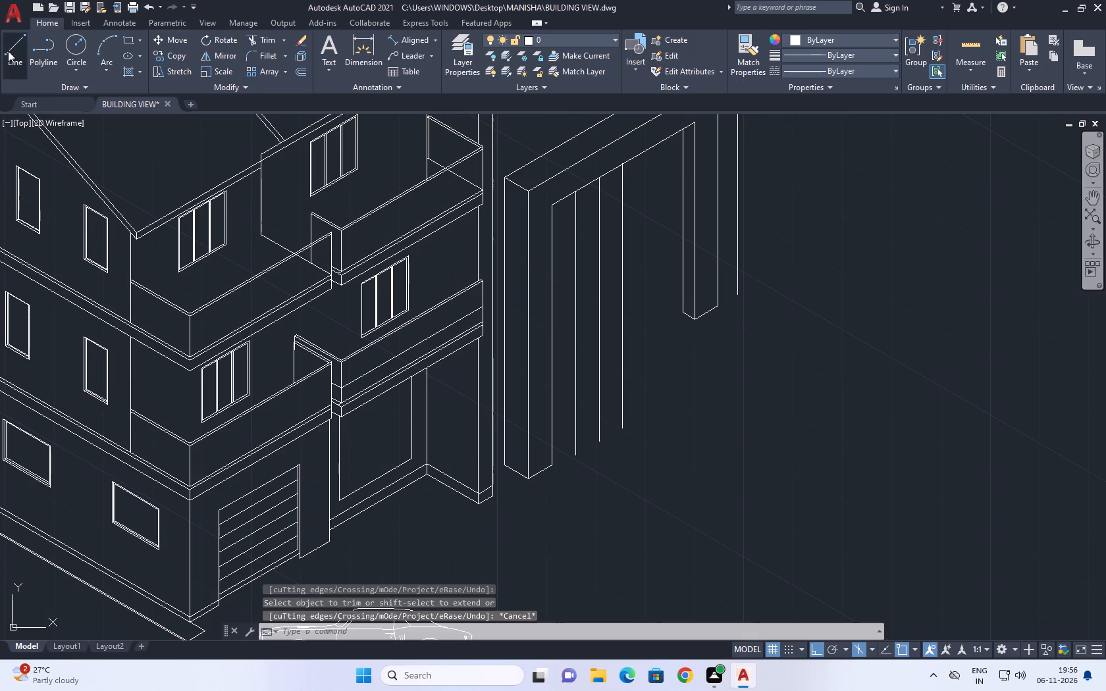
{"action": "left_click", "coordinate": [552, 464]}
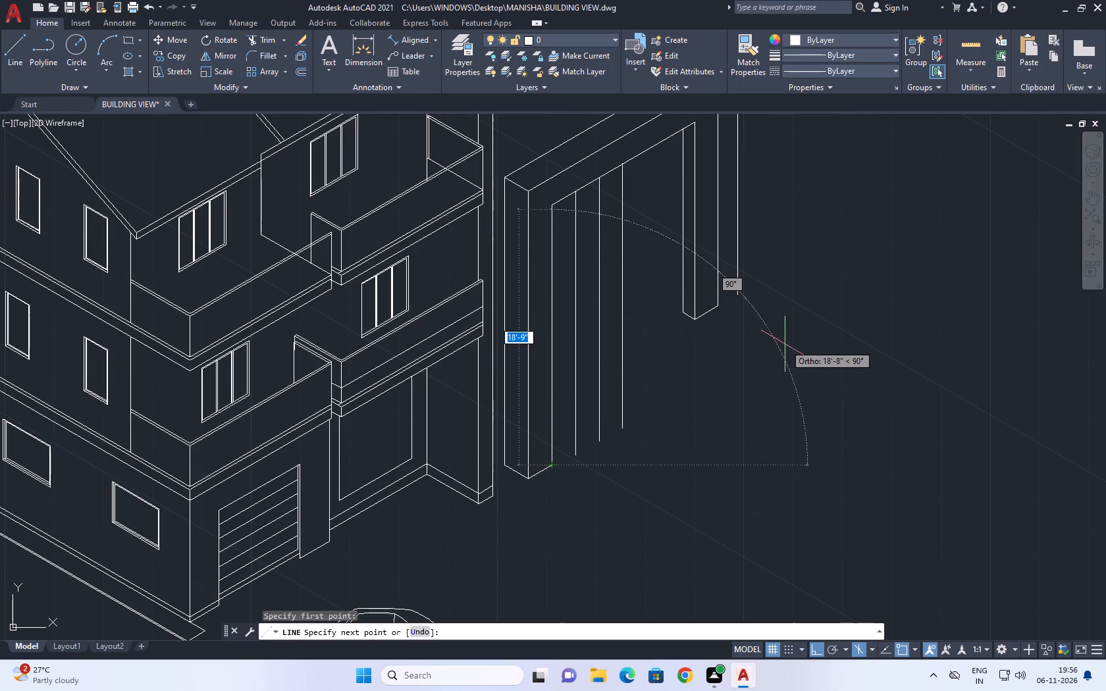
{"action": "key", "text": "F5"}
{"action": "left_click", "coordinate": [821, 320]}
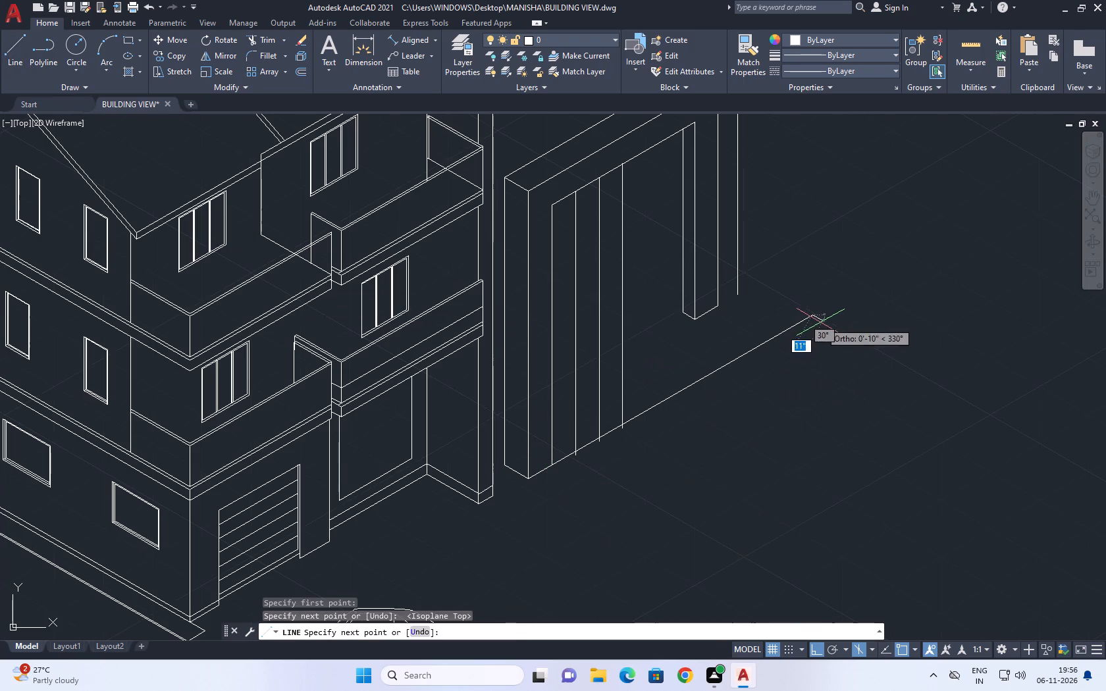
{"action": "key", "text": "space"}
Stretch the farthest column's bottom straight down about 4'-8" in the right isoplane so its front corner meets the base guide line.
{"action": "scroll", "coordinate": [737, 340], "scroll_direction": "up", "scroll_amount": 1}
{"action": "left_click_drag", "start_coordinate": [735, 342], "coordinate": [715, 332]}
{"action": "left_click_drag", "start_coordinate": [626, 272], "coordinate": [623, 276]}
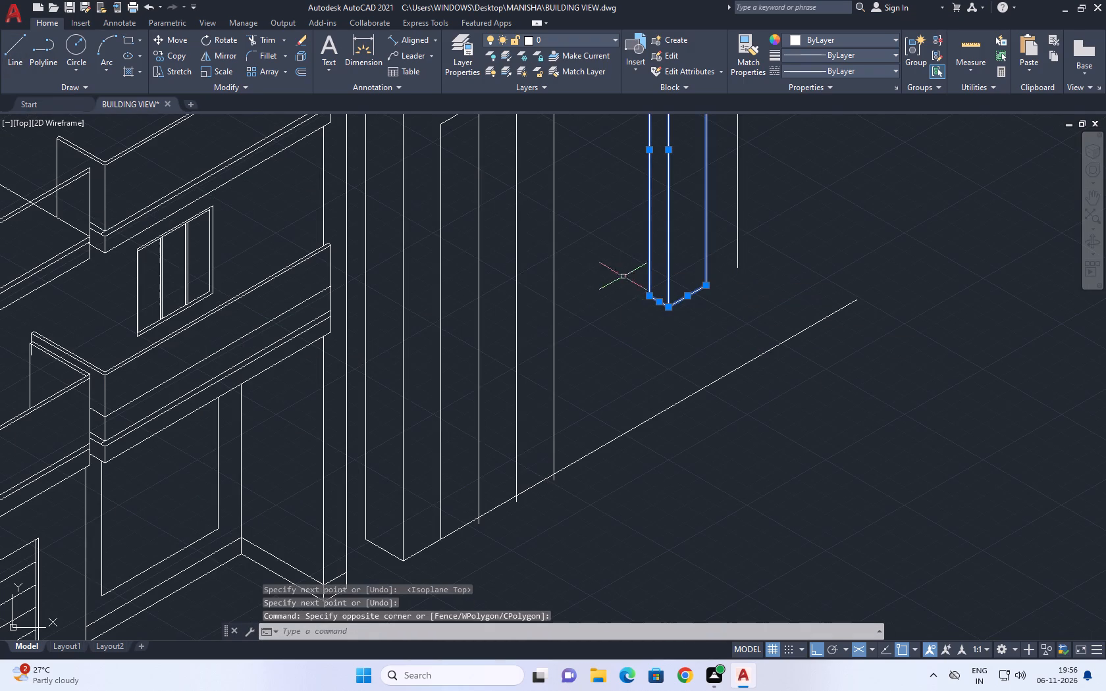
{"action": "left_click_drag", "start_coordinate": [623, 276], "coordinate": [619, 290]}
{"action": "left_click", "coordinate": [176, 72]}
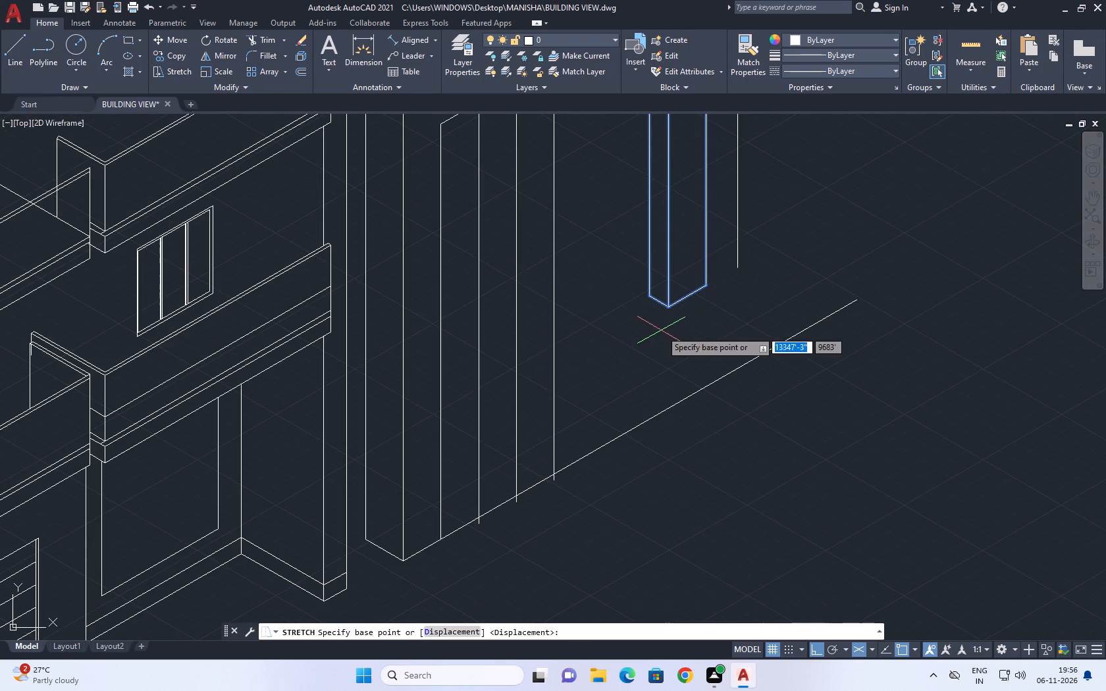
{"action": "left_click", "coordinate": [669, 310]}
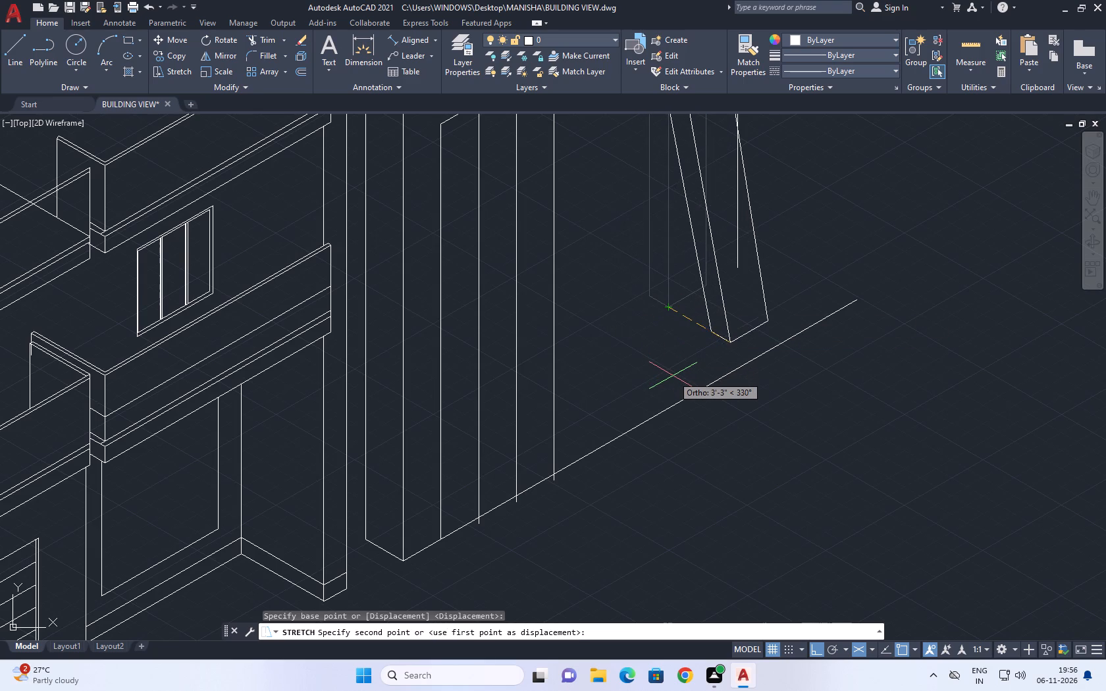
{"action": "key", "text": "F5"}
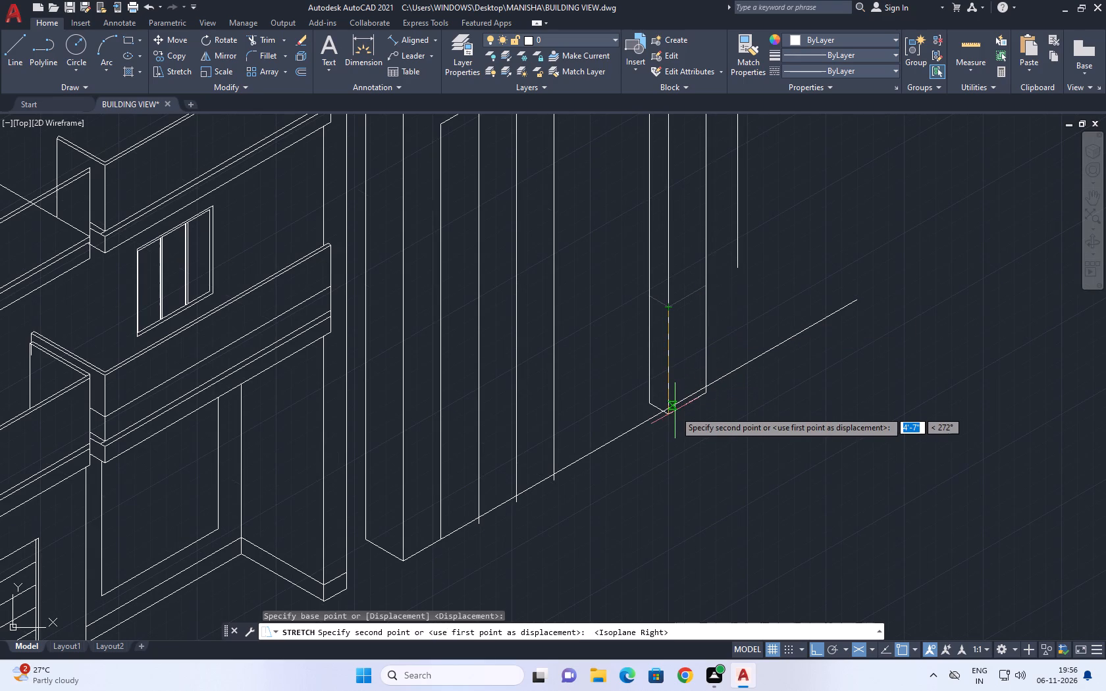
{"action": "scroll", "coordinate": [673, 410], "scroll_direction": "up", "scroll_amount": 4}
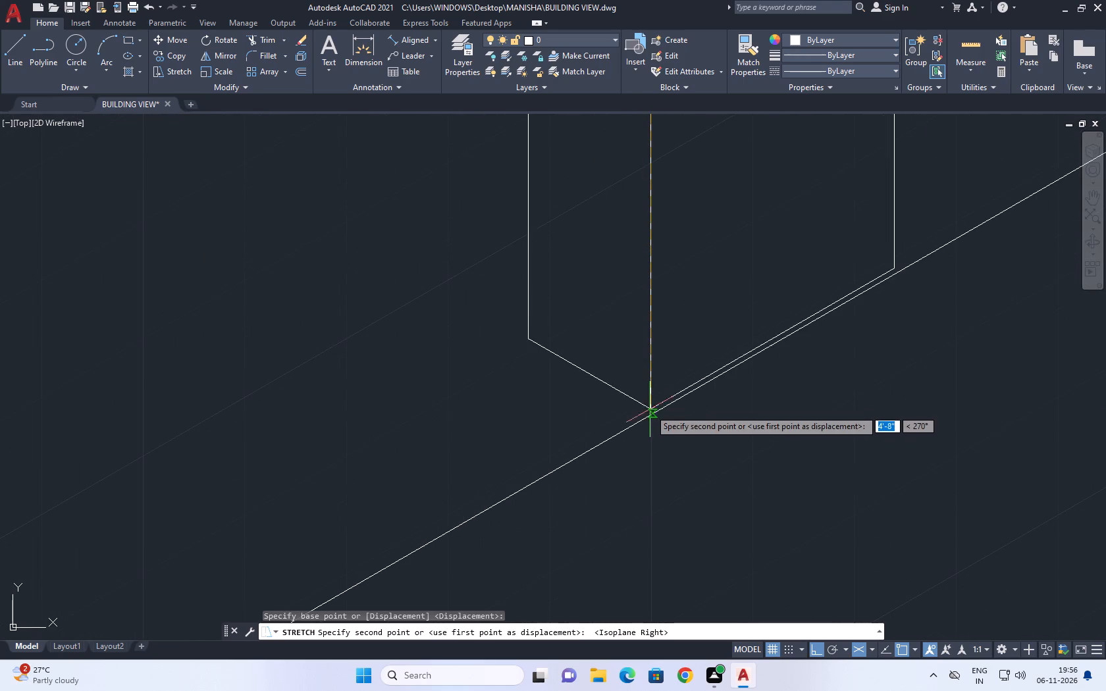
{"action": "scroll", "coordinate": [652, 415], "scroll_direction": "up", "scroll_amount": 4}
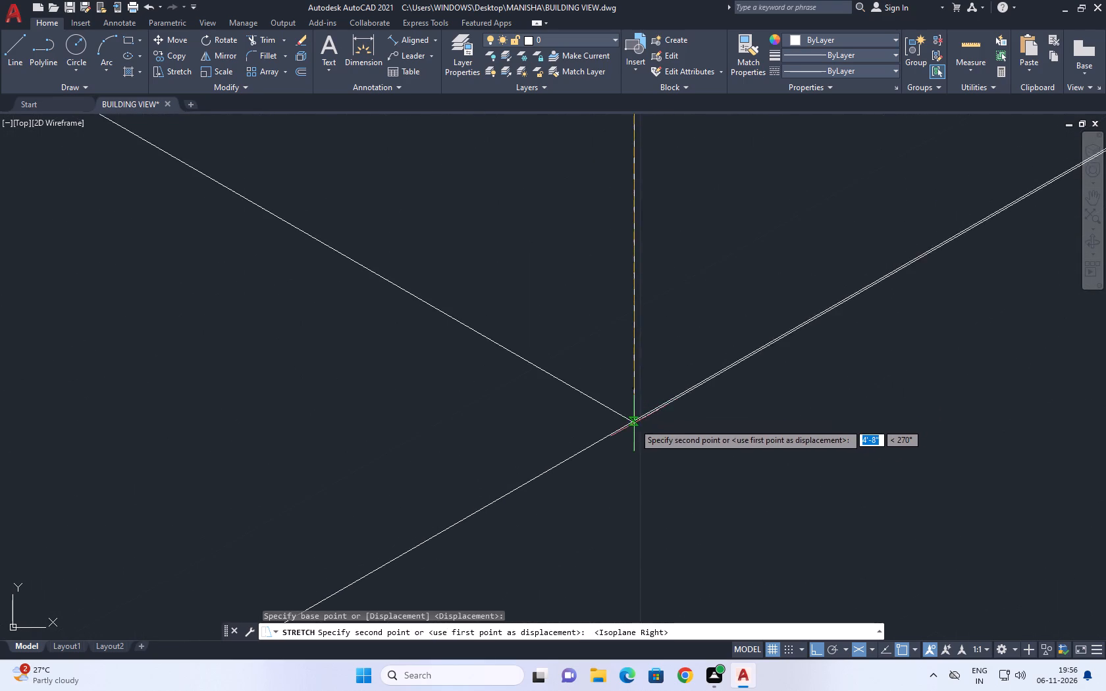
{"action": "scroll", "coordinate": [635, 422], "scroll_direction": "up", "scroll_amount": 3}
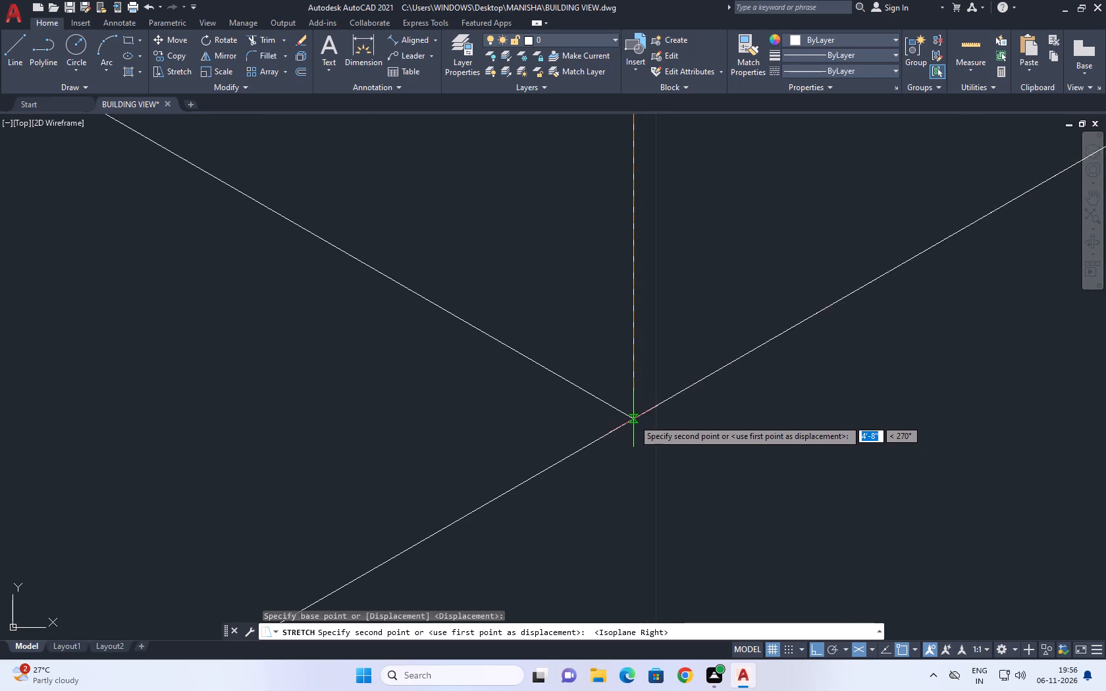
{"action": "left_click", "coordinate": [633, 419]}
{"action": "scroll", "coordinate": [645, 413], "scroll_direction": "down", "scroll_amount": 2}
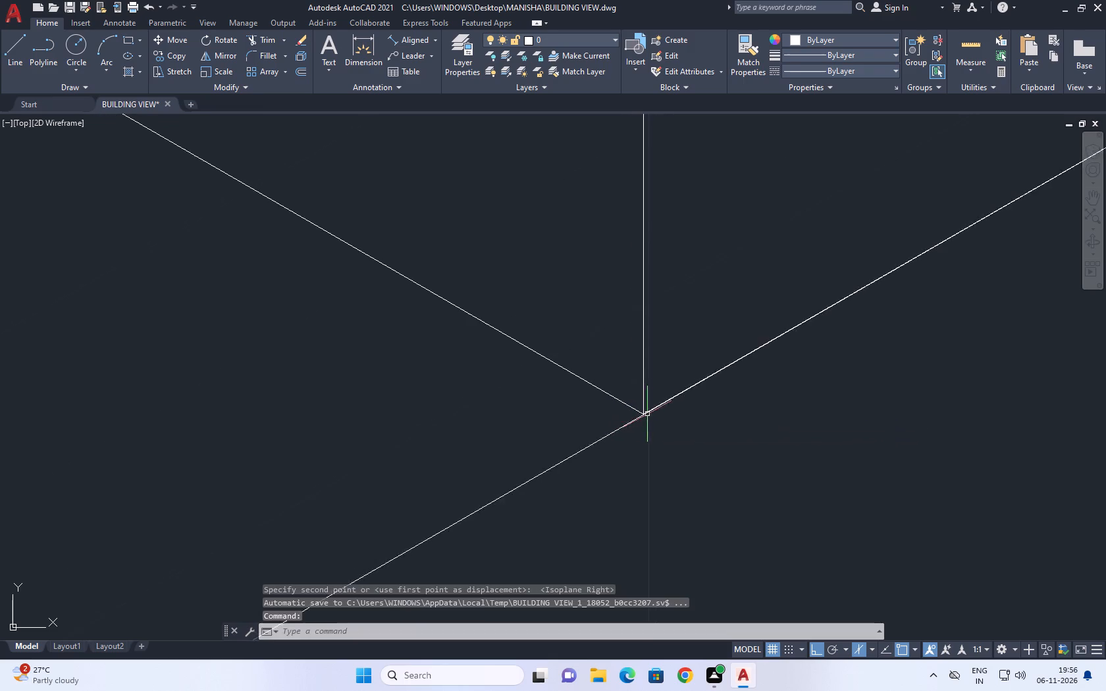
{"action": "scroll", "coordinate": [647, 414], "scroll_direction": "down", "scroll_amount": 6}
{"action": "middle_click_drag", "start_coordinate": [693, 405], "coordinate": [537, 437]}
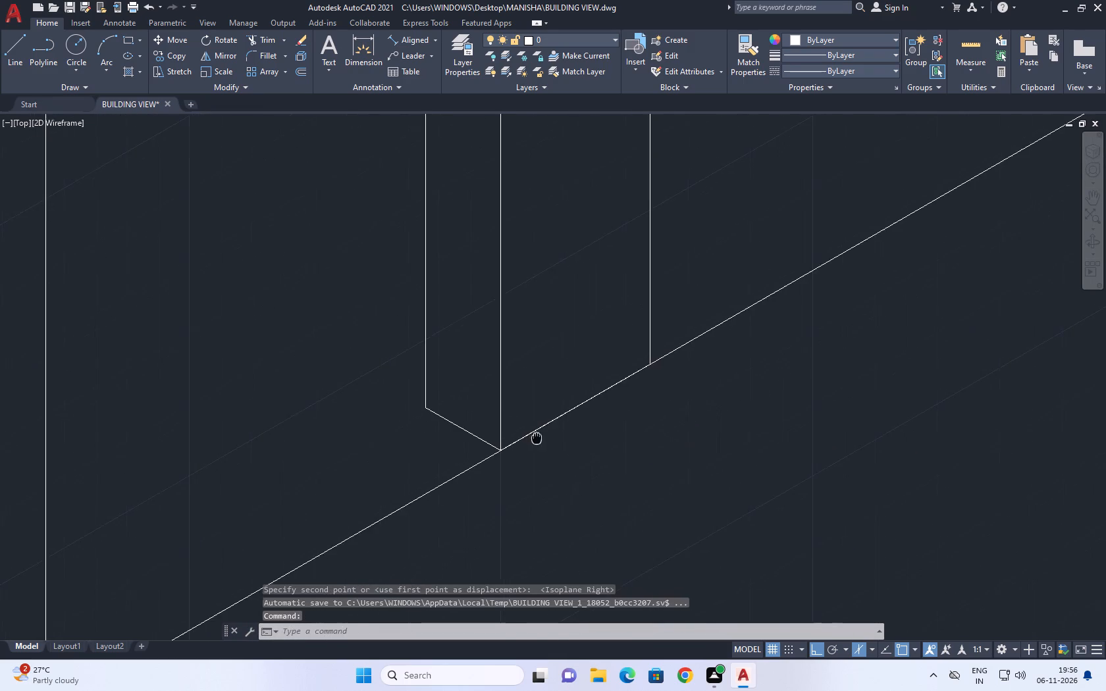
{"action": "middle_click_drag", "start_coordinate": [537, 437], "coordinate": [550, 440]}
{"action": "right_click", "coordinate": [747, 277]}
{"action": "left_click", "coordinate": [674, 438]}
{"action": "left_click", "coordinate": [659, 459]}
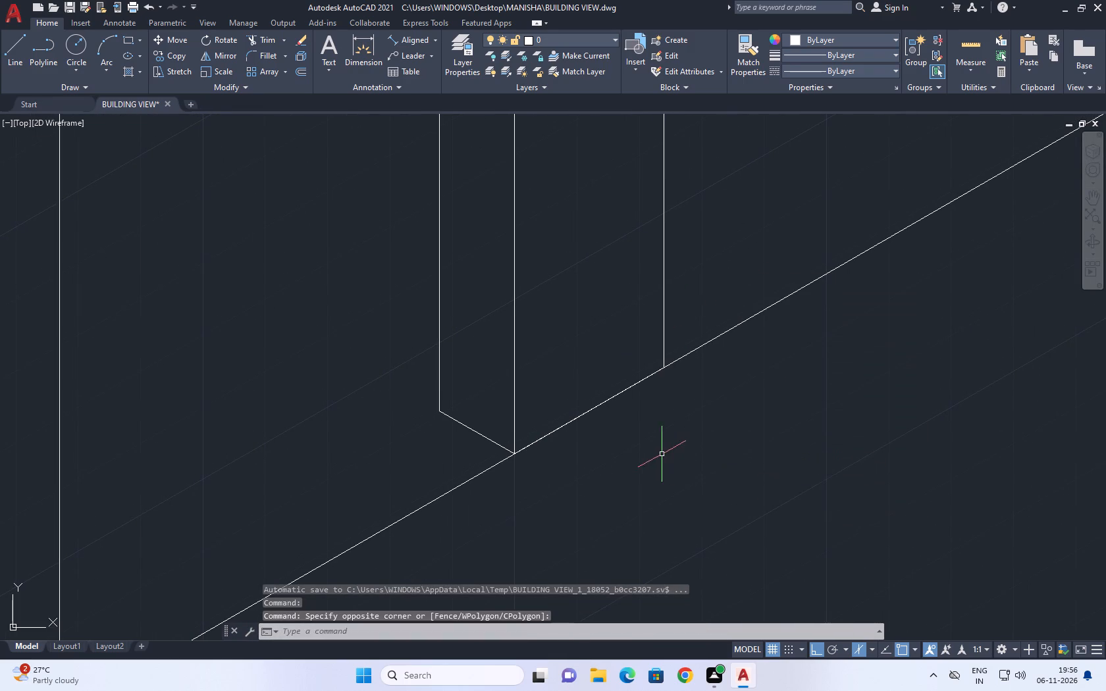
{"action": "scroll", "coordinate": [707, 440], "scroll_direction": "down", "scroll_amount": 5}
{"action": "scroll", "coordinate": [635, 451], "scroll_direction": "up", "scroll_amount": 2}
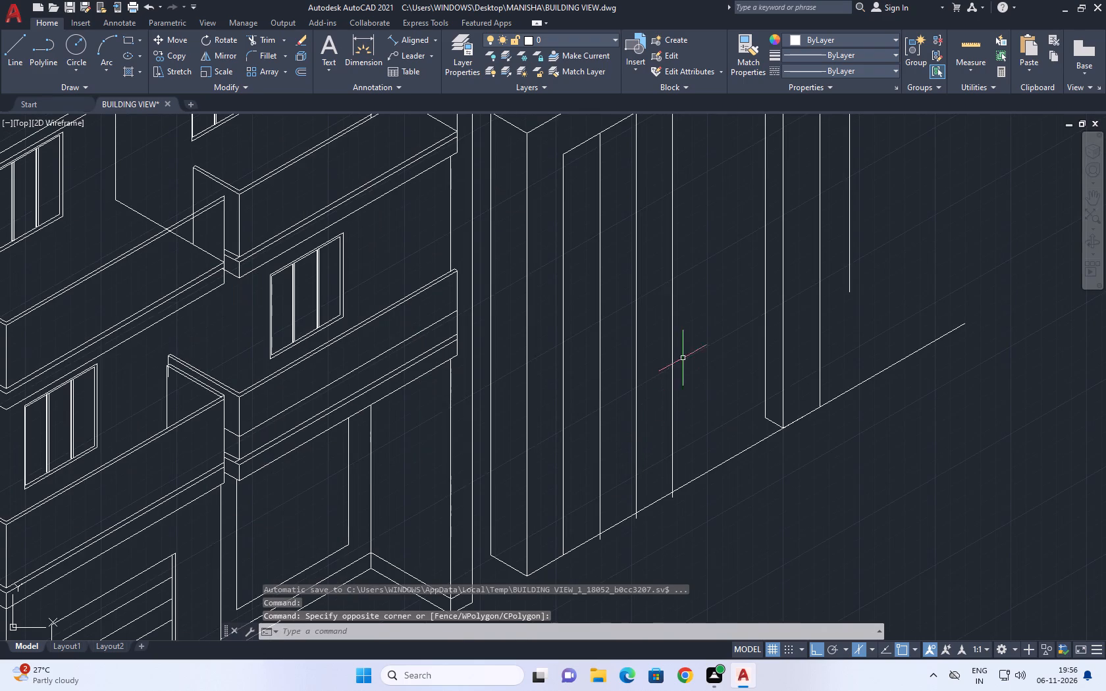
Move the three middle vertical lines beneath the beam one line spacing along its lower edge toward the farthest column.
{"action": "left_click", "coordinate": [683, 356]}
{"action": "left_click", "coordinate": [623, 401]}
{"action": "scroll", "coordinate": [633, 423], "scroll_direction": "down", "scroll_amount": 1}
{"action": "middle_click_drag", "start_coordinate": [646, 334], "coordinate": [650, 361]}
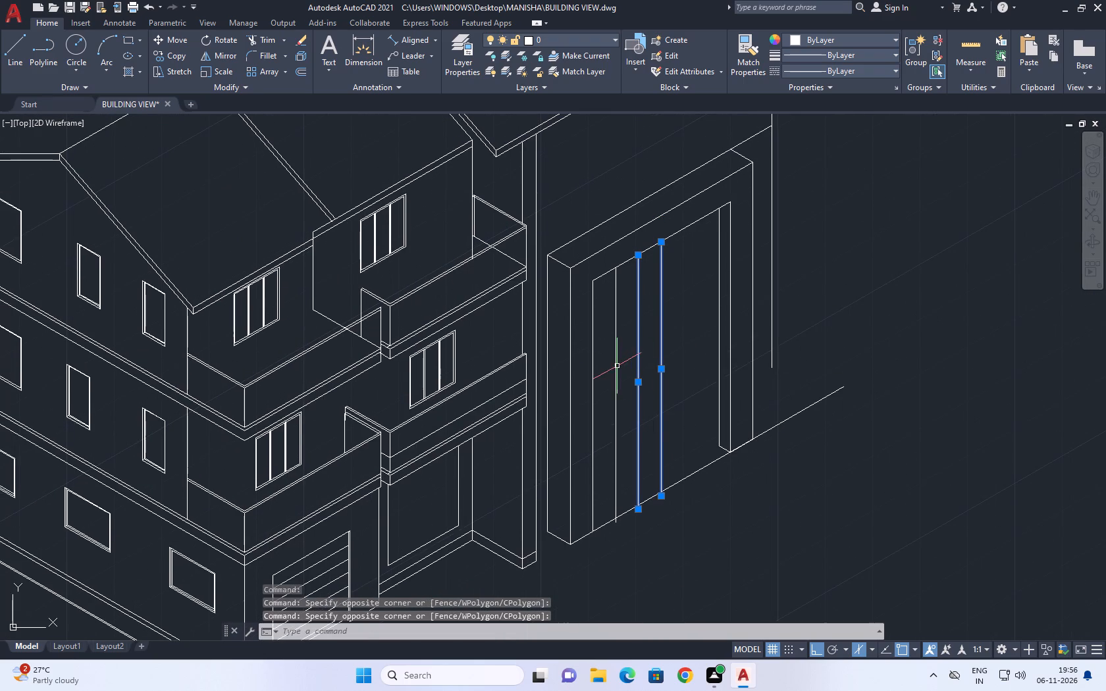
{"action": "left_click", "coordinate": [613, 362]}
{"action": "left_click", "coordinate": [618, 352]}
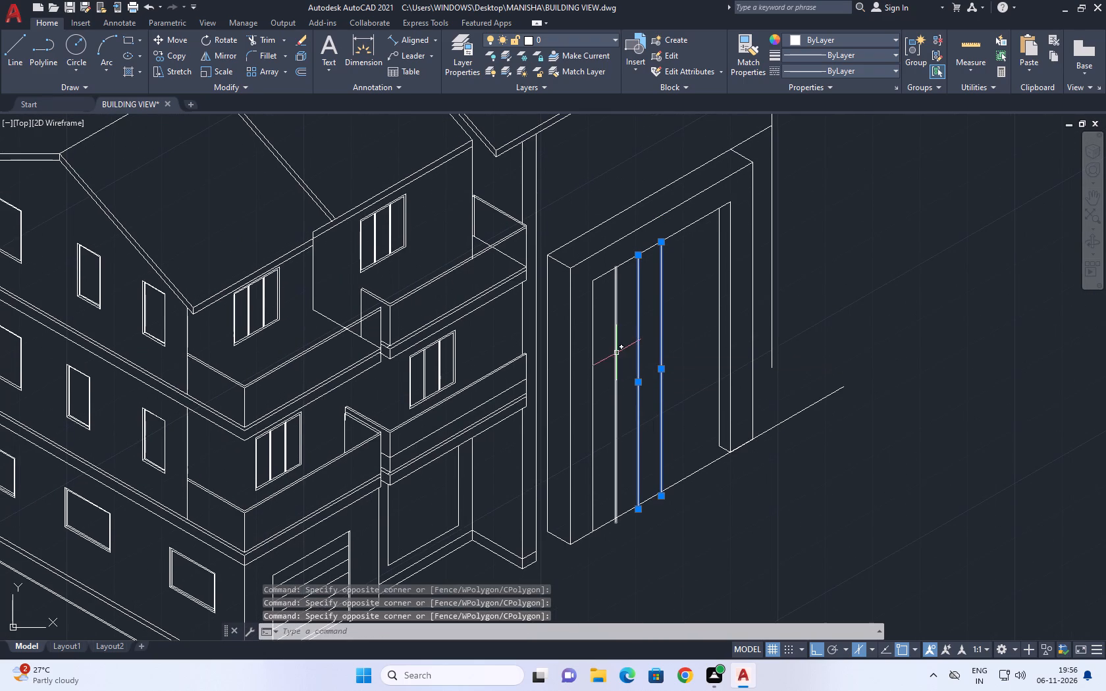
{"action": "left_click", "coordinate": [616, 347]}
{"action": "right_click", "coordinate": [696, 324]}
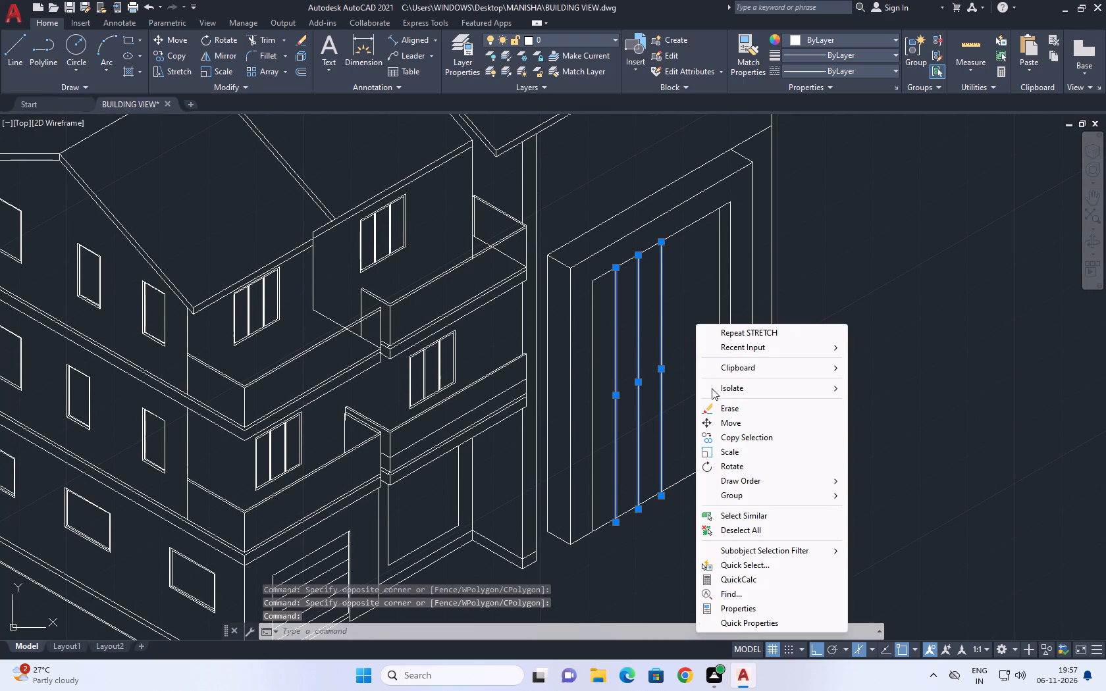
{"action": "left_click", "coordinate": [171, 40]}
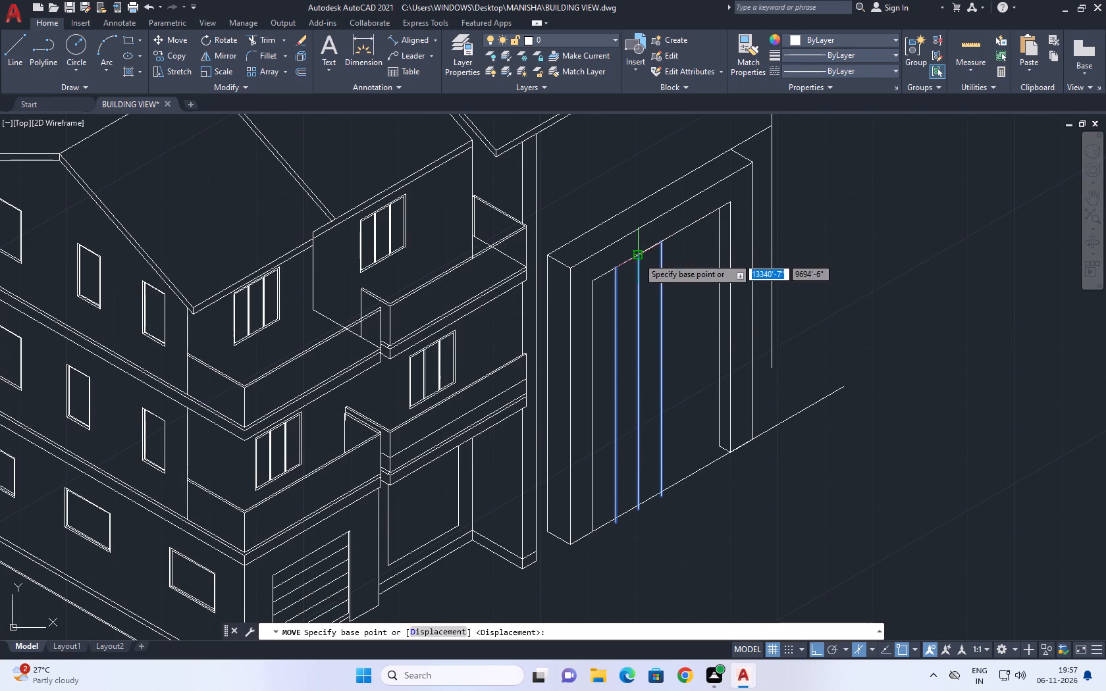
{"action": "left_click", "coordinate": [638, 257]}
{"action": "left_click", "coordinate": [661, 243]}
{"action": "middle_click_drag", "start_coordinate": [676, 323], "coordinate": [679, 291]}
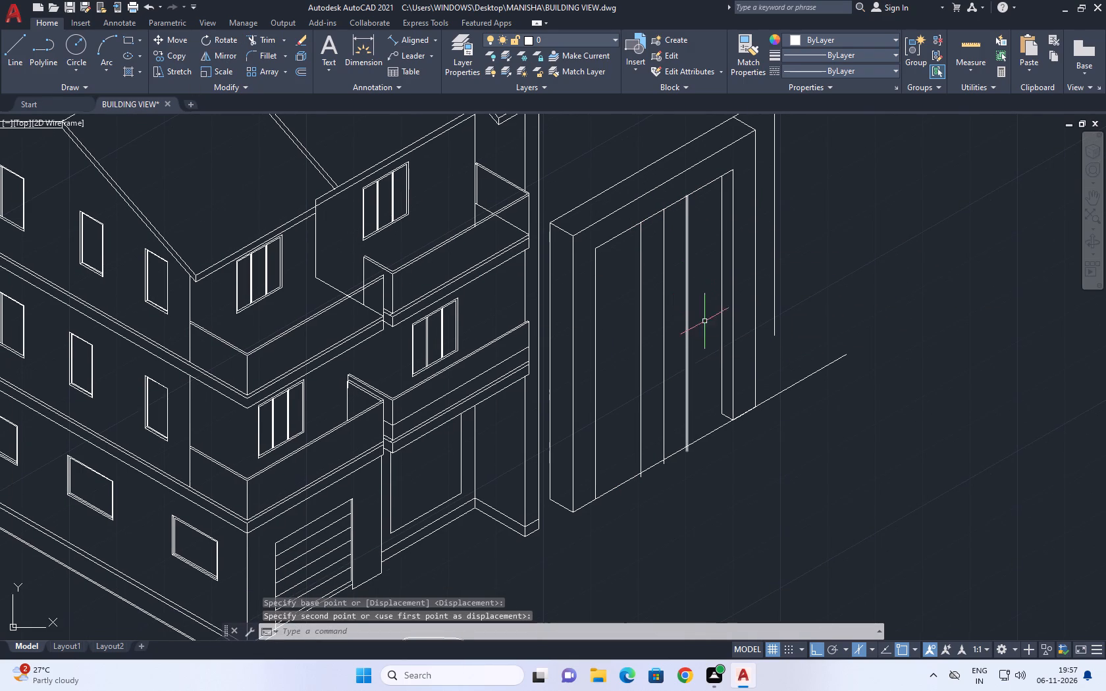
Erase the three middle vertical lines standing between the nearest and farthest columns.
{"action": "left_click", "coordinate": [697, 260]}
{"action": "left_click", "coordinate": [636, 323]}
{"action": "right_click", "coordinate": [841, 235]}
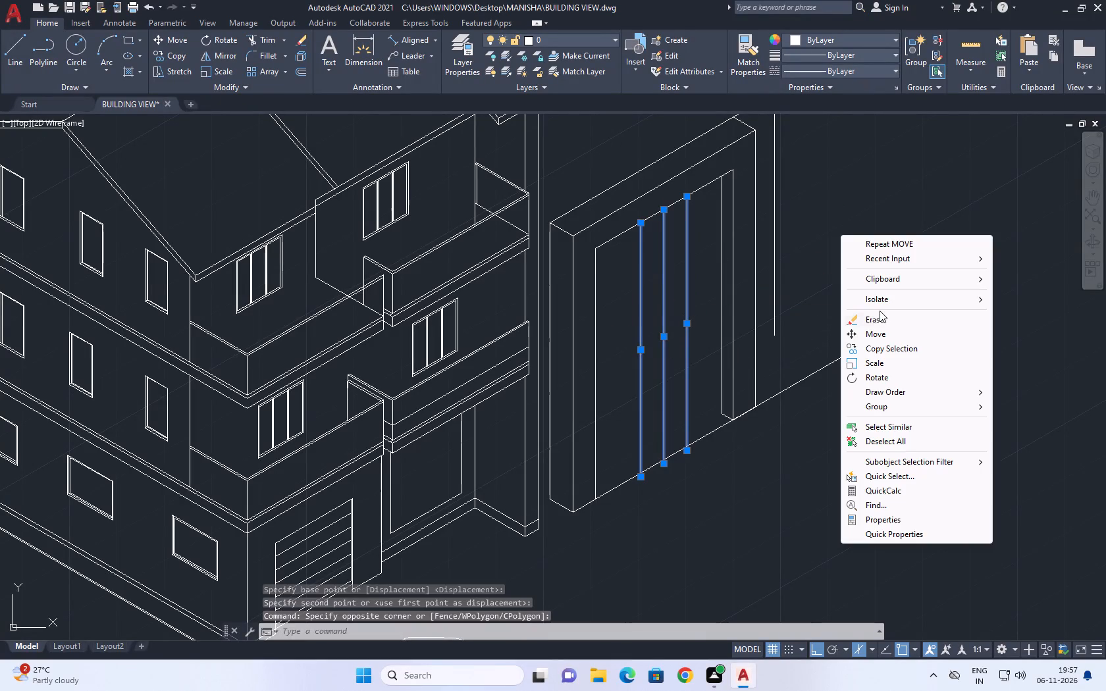
{"action": "left_click", "coordinate": [880, 315]}
{"action": "scroll", "coordinate": [766, 305], "scroll_direction": "down", "scroll_amount": 2}
{"action": "middle_click_drag", "start_coordinate": [789, 318], "coordinate": [791, 327]}
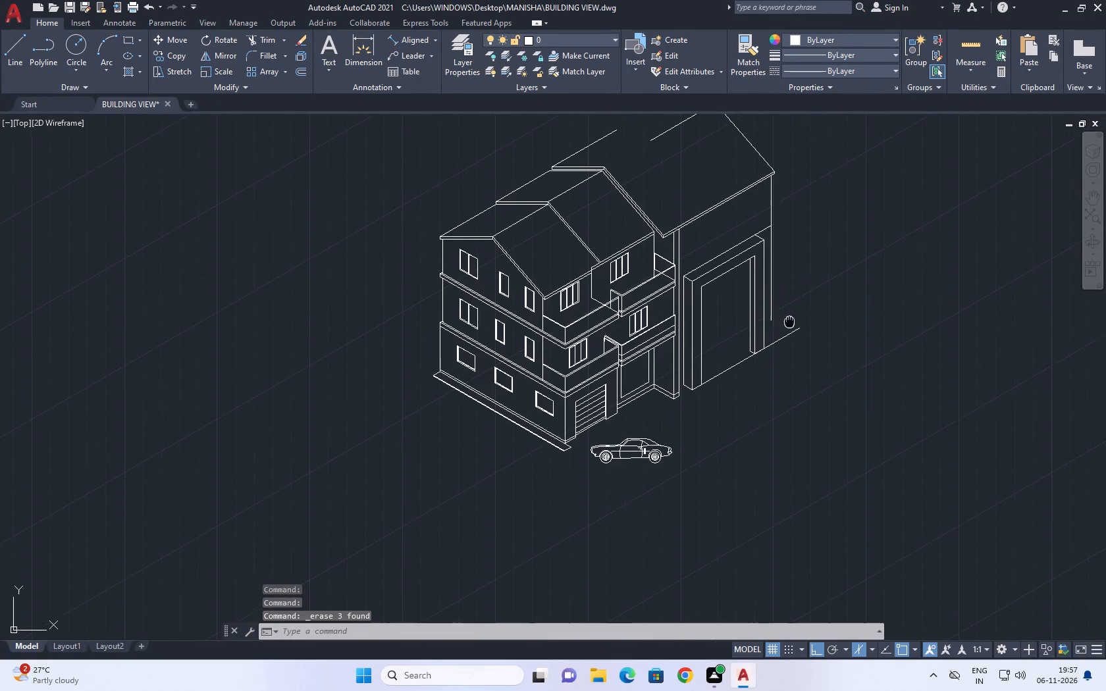
{"action": "middle_click_drag", "start_coordinate": [791, 327], "coordinate": [793, 334]}
Stretch the bottom end of the vertical wall line behind the farthest column straight down past the base guide line.
{"action": "scroll", "coordinate": [772, 269], "scroll_direction": "up", "scroll_amount": 1}
{"action": "scroll", "coordinate": [785, 355], "scroll_direction": "up", "scroll_amount": 1}
{"action": "left_click", "coordinate": [767, 369]}
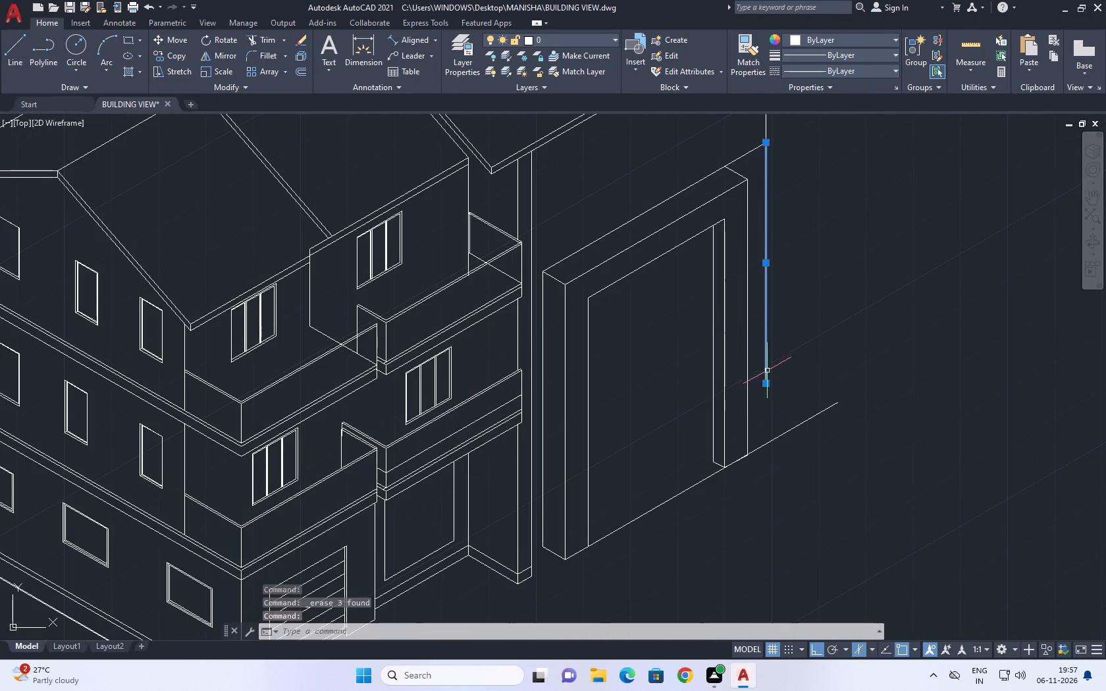
{"action": "scroll", "coordinate": [766, 394], "scroll_direction": "up", "scroll_amount": 1}
{"action": "left_click", "coordinate": [766, 379]}
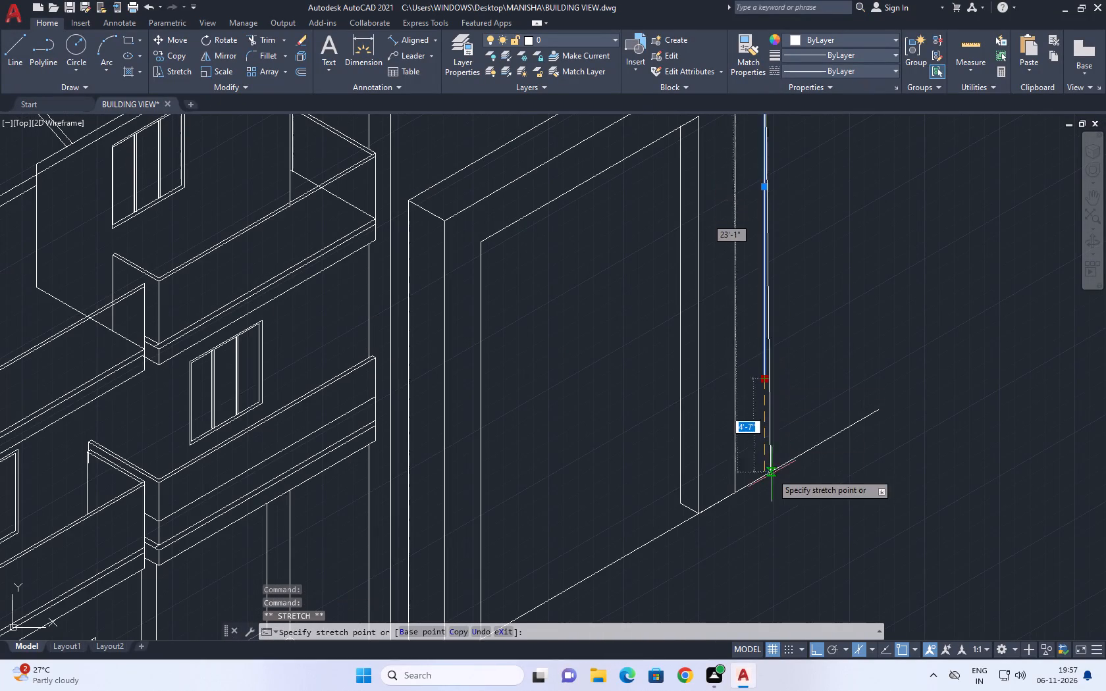
{"action": "left_click", "coordinate": [771, 504]}
{"action": "right_click", "coordinate": [853, 361]}
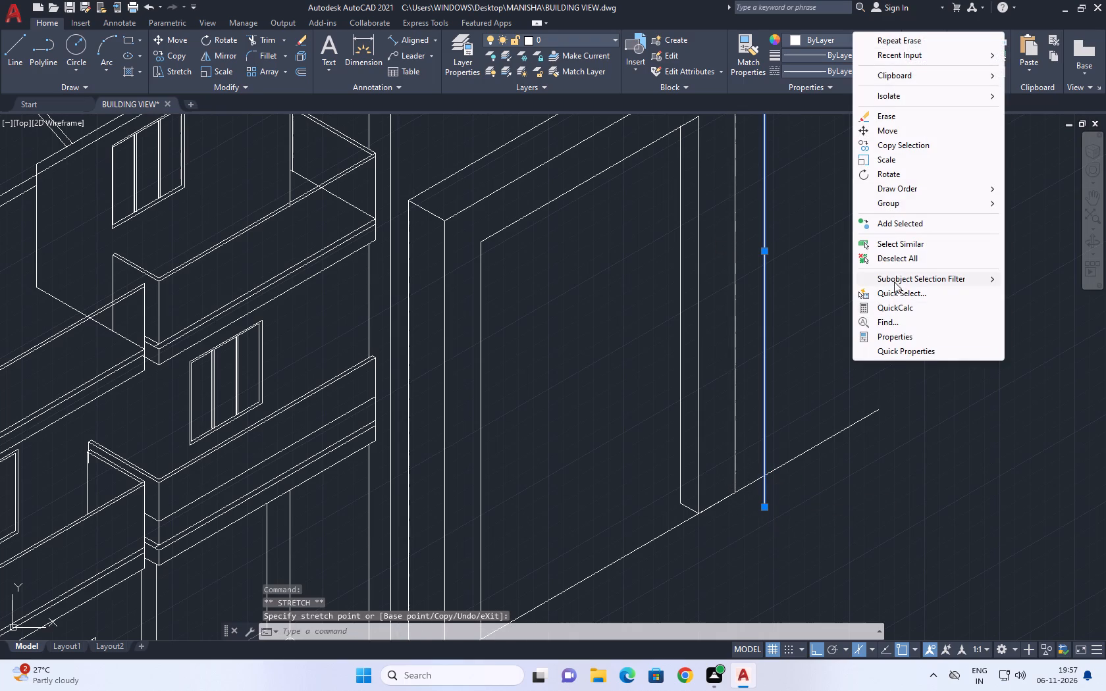
{"action": "left_click", "coordinate": [898, 260]}
{"action": "scroll", "coordinate": [777, 298], "scroll_direction": "down", "scroll_amount": 2}
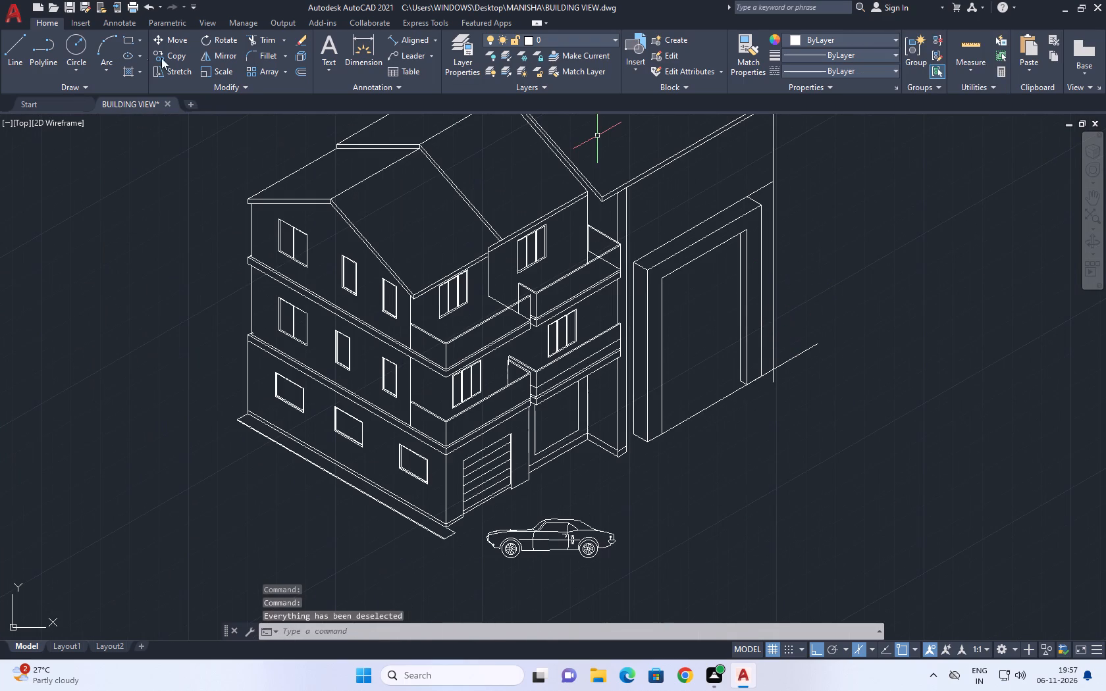
Trim the base guide line between the two columns and beyond the farthest column, keeping only the columns' bottom edges.
{"action": "left_click", "coordinate": [265, 38]}
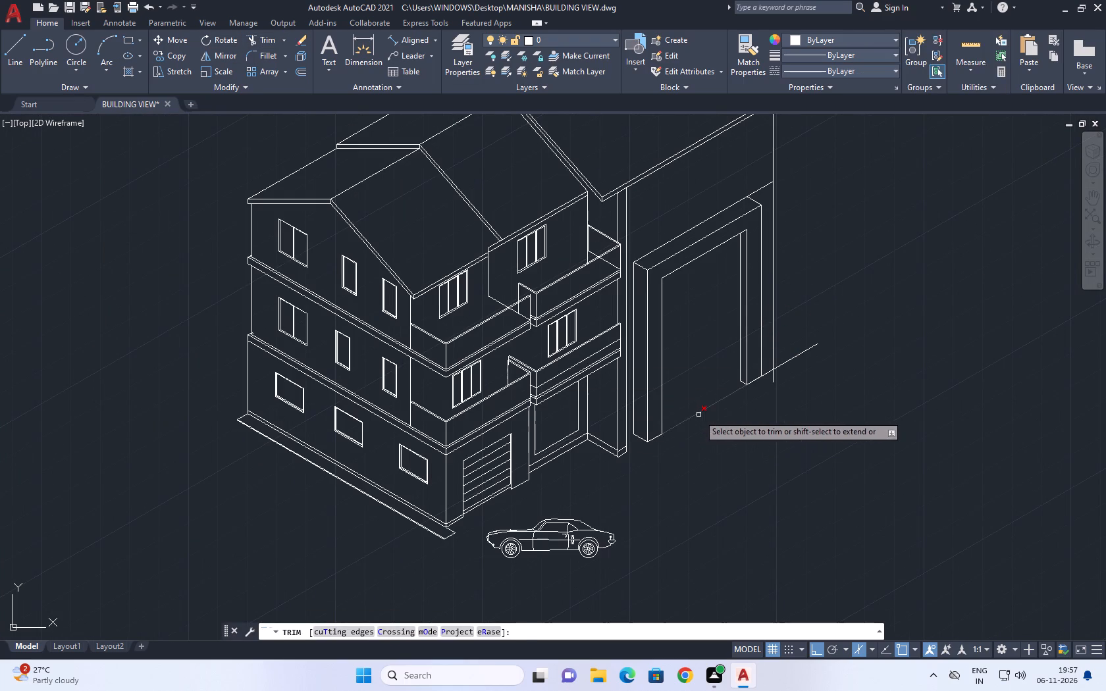
{"action": "left_click", "coordinate": [698, 415]}
{"action": "scroll", "coordinate": [803, 345], "scroll_direction": "up", "scroll_amount": 2}
{"action": "left_click", "coordinate": [797, 361]}
{"action": "left_click", "coordinate": [787, 448]}
{"action": "left_click", "coordinate": [709, 412]}
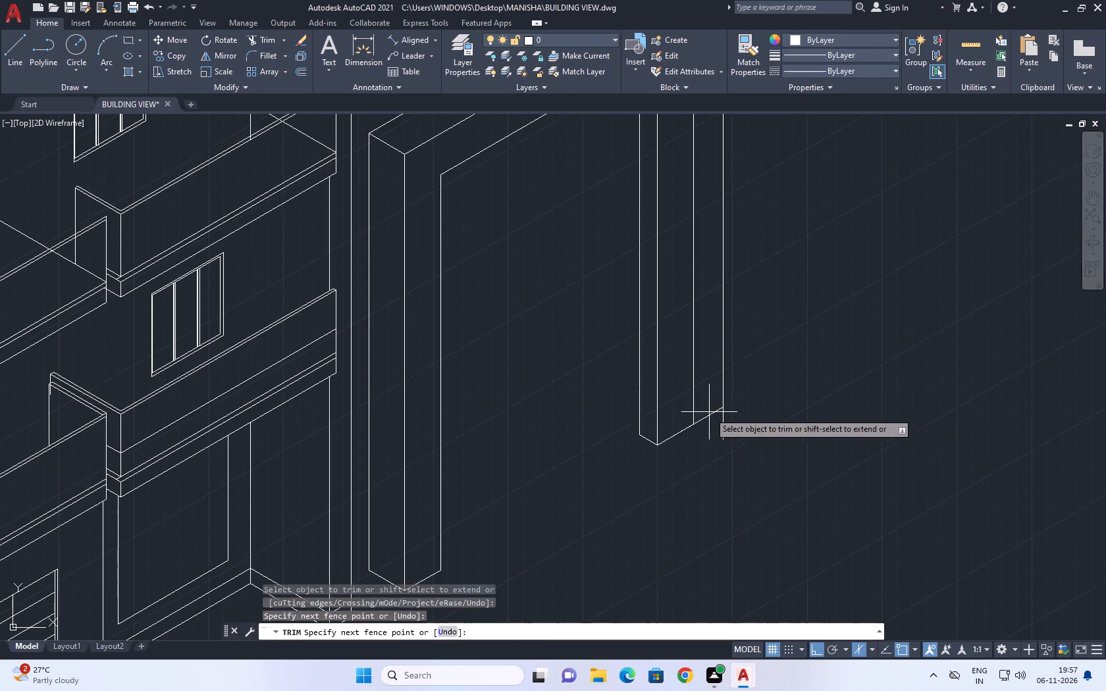
{"action": "left_click", "coordinate": [714, 449]}
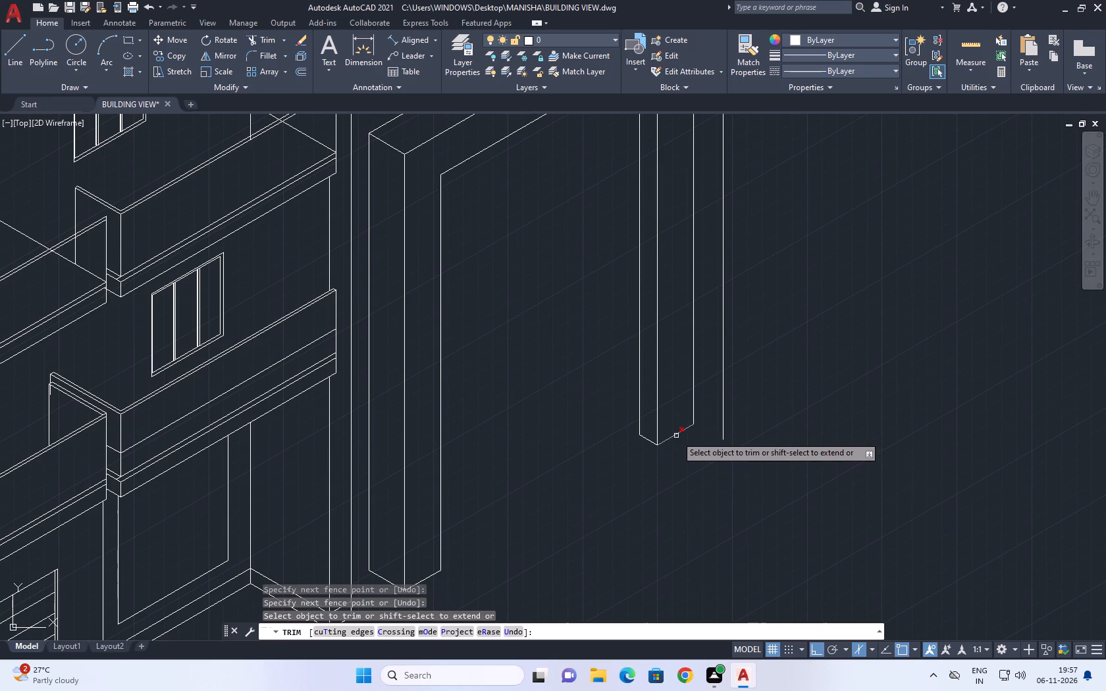
{"action": "left_click", "coordinate": [676, 436]}
{"action": "middle_click_drag", "start_coordinate": [618, 475], "coordinate": [635, 350]}
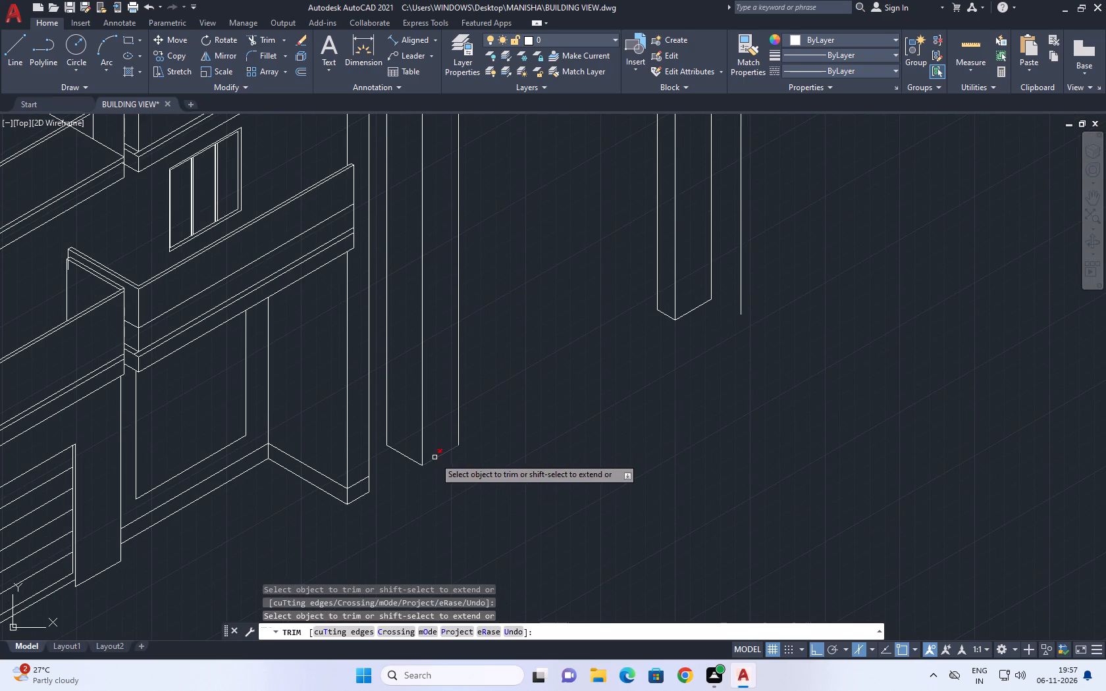
{"action": "right_click", "coordinate": [555, 320]}
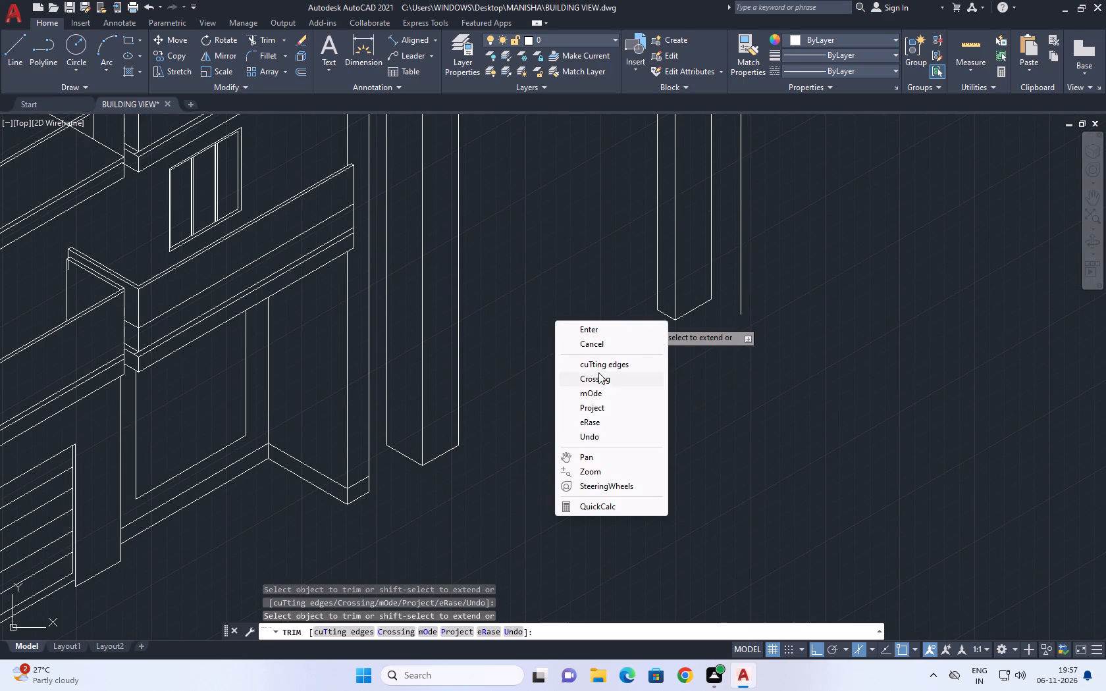
{"action": "left_click", "coordinate": [600, 347]}
Extend the upper and lower base band lines of the building's corner pillar to the nearest column's bottom edge.
{"action": "middle_click_drag", "start_coordinate": [515, 441], "coordinate": [519, 442]}
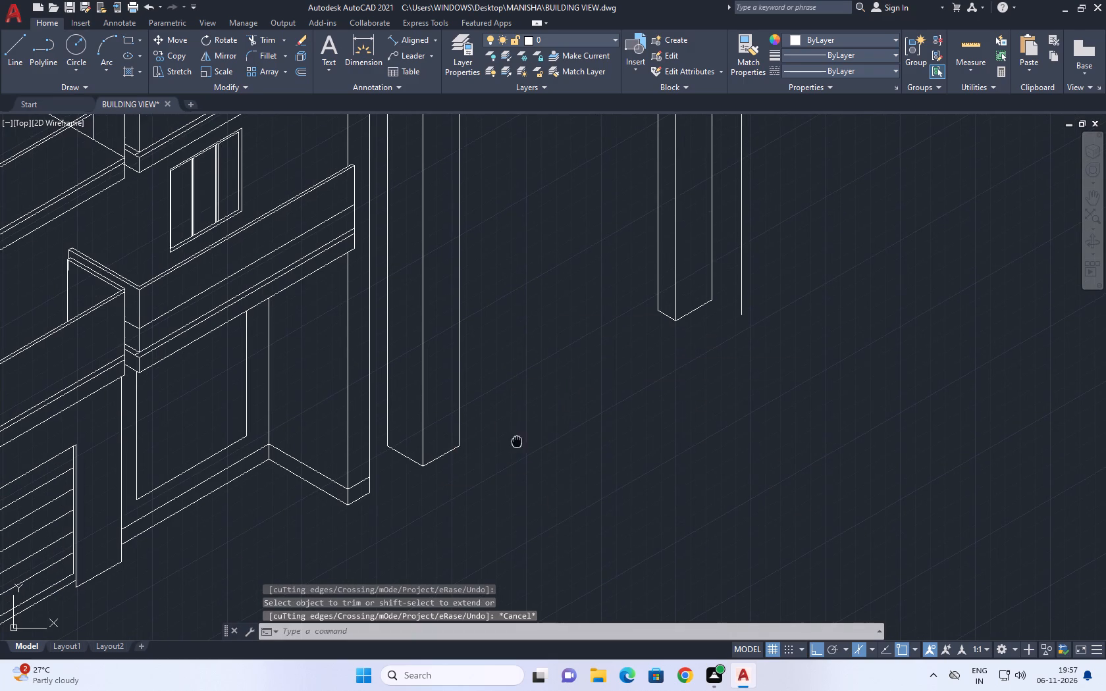
{"action": "middle_click_drag", "start_coordinate": [519, 442], "coordinate": [649, 361]}
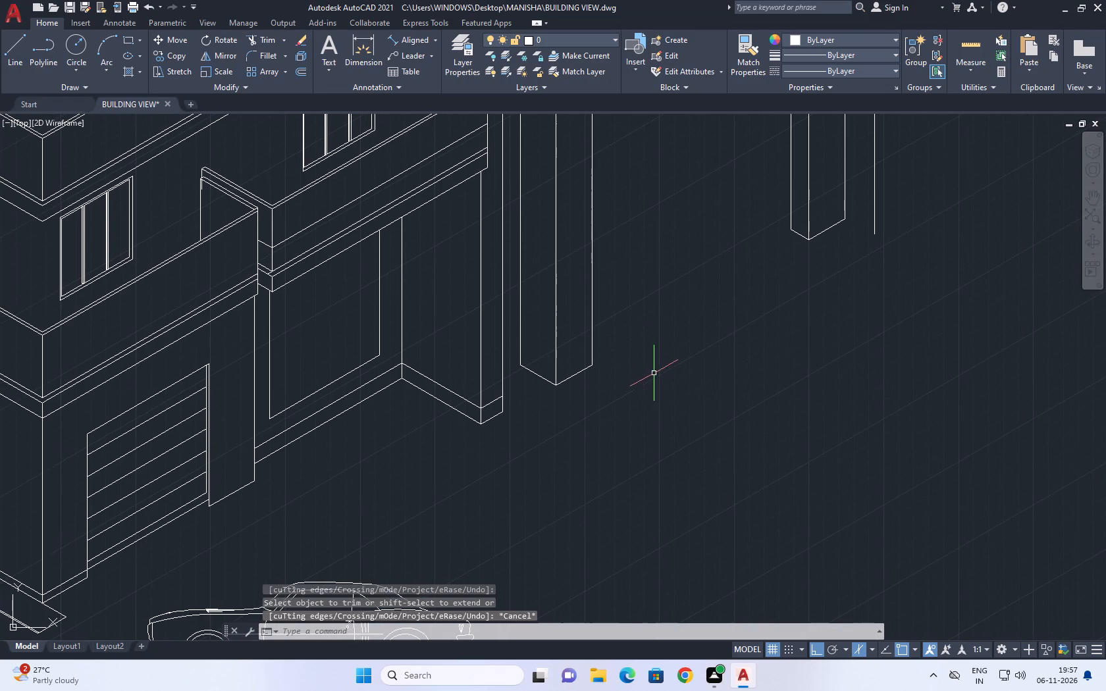
{"action": "scroll", "coordinate": [487, 419], "scroll_direction": "up", "scroll_amount": 2}
{"action": "middle_click_drag", "start_coordinate": [488, 380], "coordinate": [488, 394]}
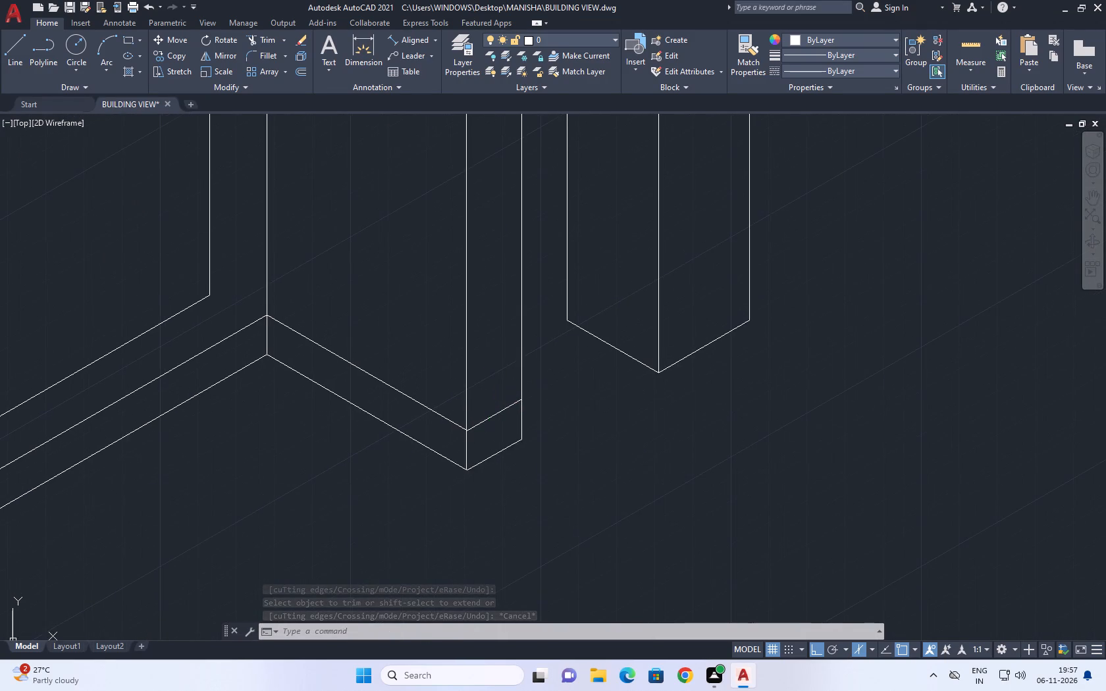
{"action": "type", "text": "ex"}
{"action": "key", "text": "space"}
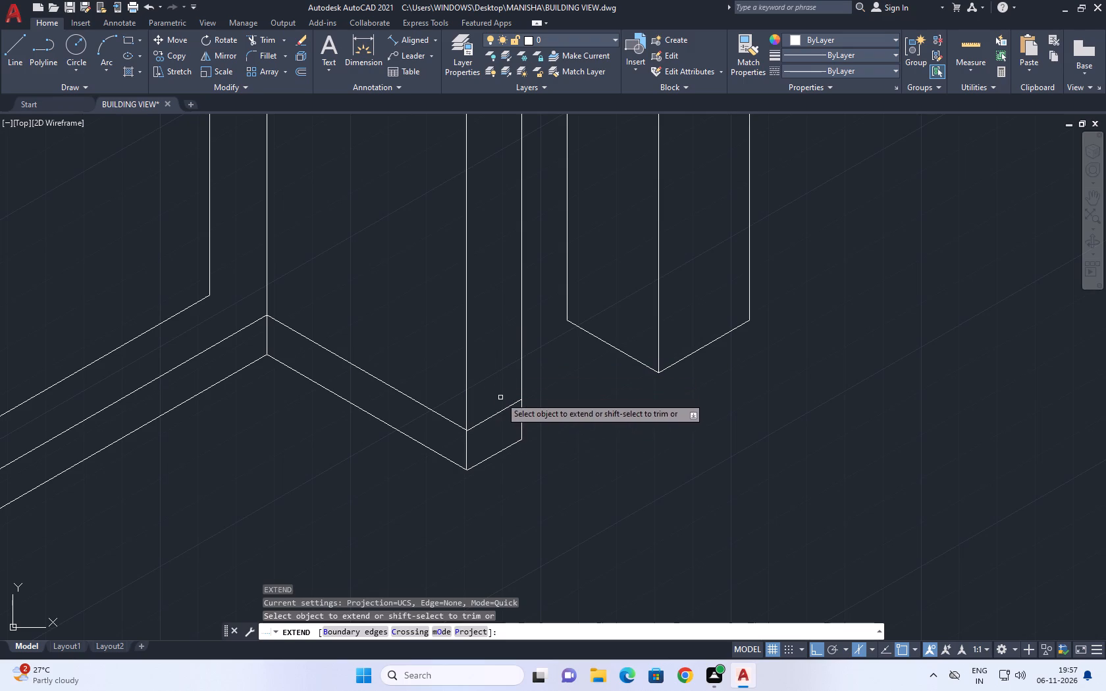
{"action": "left_click", "coordinate": [500, 390]}
{"action": "left_click", "coordinate": [511, 465]}
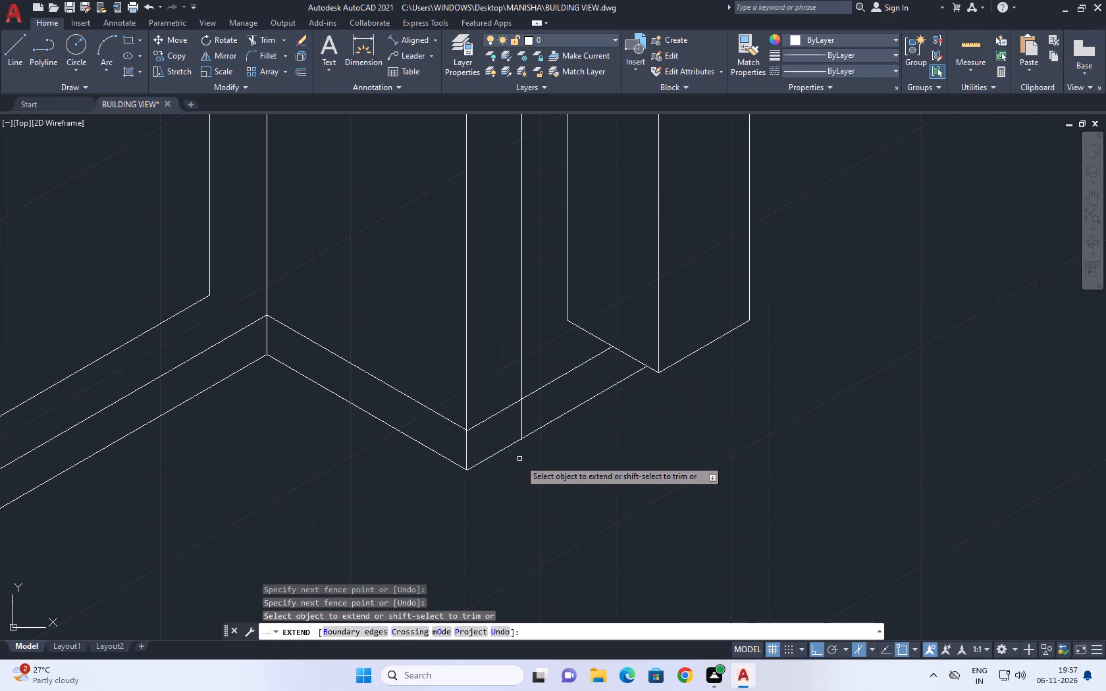
{"action": "right_click", "coordinate": [585, 449]}
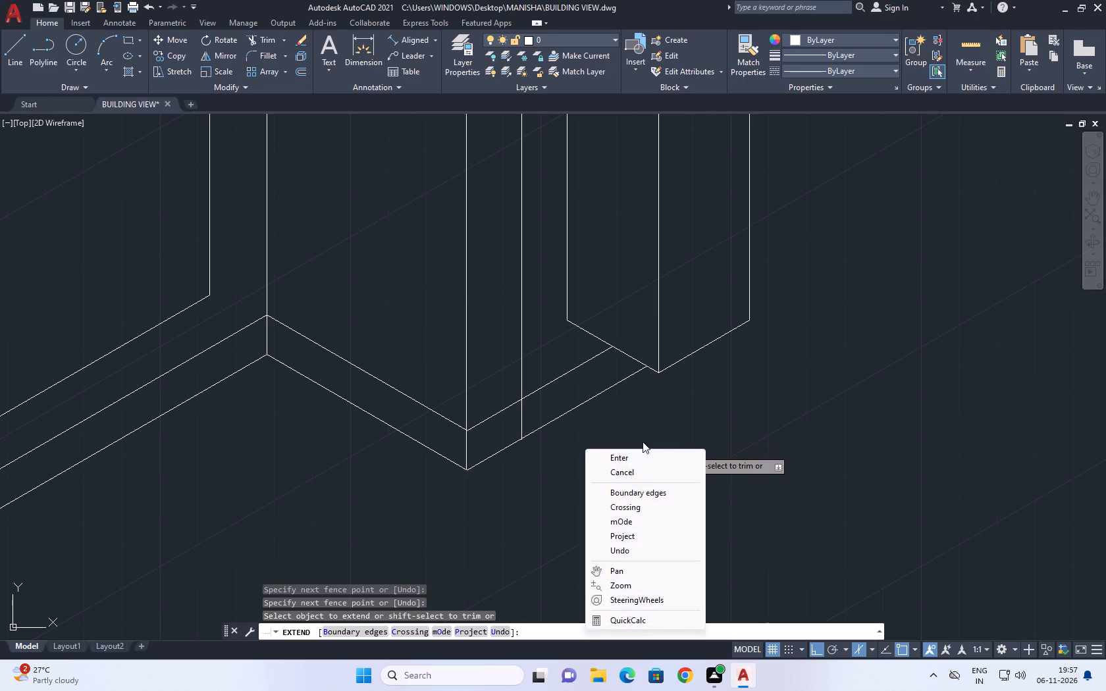
{"action": "left_click", "coordinate": [644, 469]}
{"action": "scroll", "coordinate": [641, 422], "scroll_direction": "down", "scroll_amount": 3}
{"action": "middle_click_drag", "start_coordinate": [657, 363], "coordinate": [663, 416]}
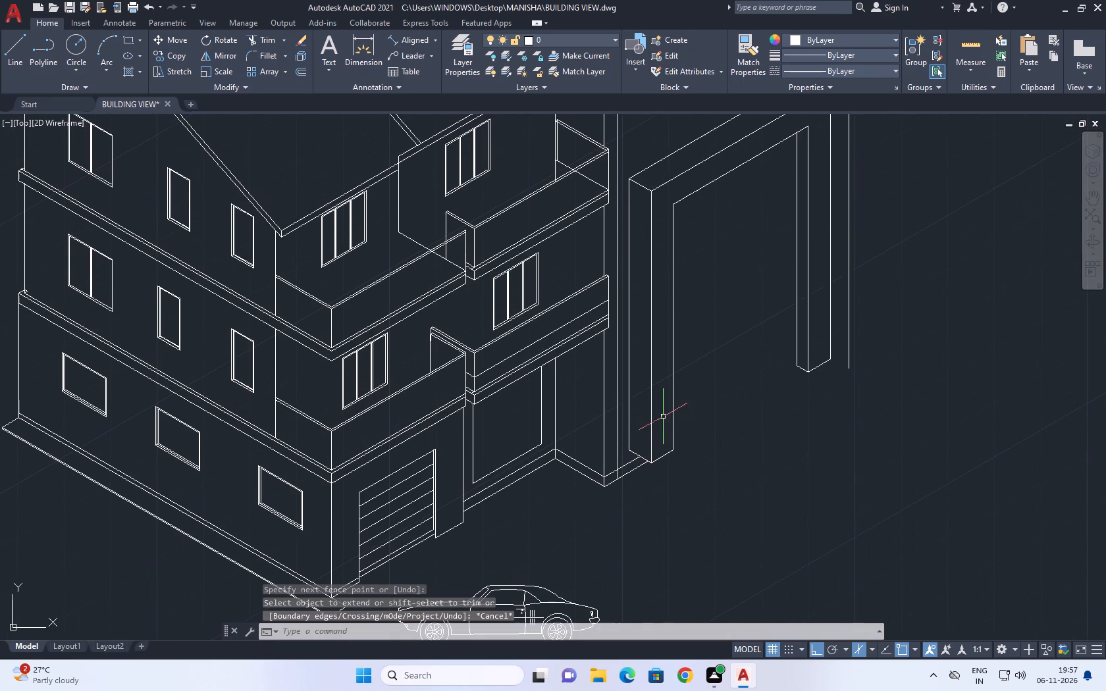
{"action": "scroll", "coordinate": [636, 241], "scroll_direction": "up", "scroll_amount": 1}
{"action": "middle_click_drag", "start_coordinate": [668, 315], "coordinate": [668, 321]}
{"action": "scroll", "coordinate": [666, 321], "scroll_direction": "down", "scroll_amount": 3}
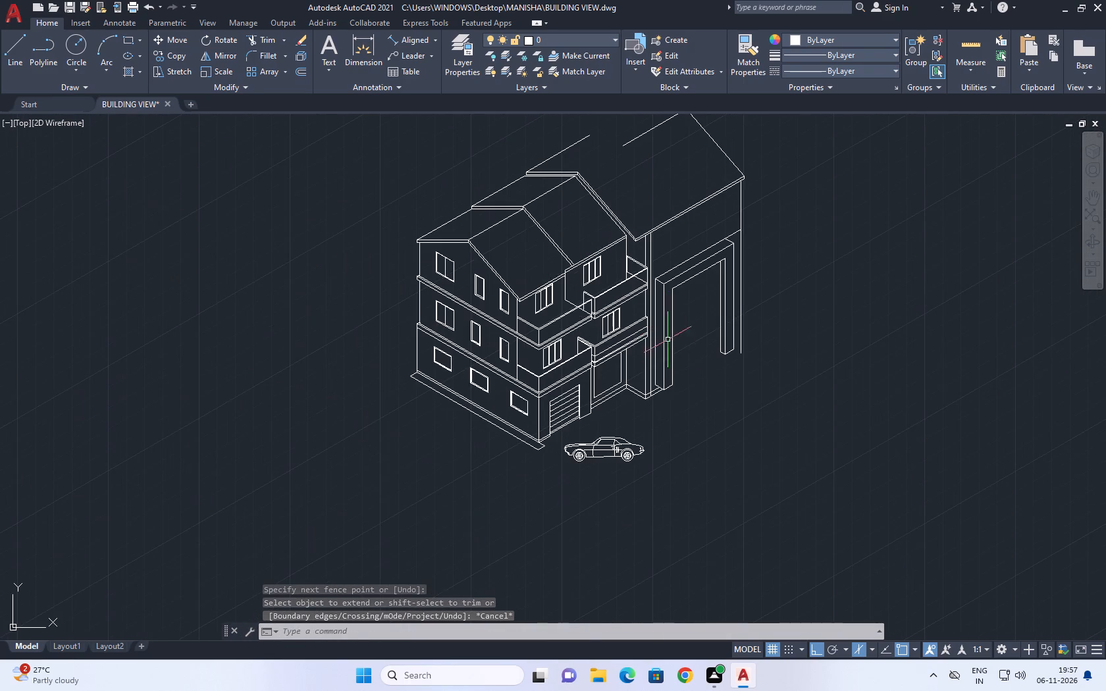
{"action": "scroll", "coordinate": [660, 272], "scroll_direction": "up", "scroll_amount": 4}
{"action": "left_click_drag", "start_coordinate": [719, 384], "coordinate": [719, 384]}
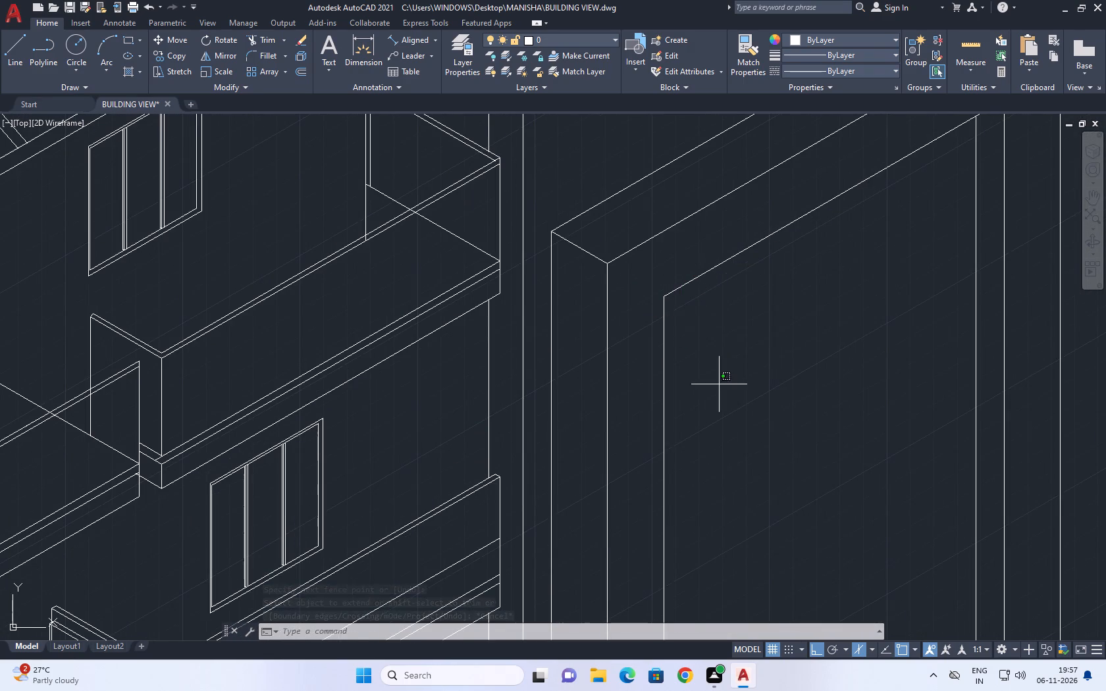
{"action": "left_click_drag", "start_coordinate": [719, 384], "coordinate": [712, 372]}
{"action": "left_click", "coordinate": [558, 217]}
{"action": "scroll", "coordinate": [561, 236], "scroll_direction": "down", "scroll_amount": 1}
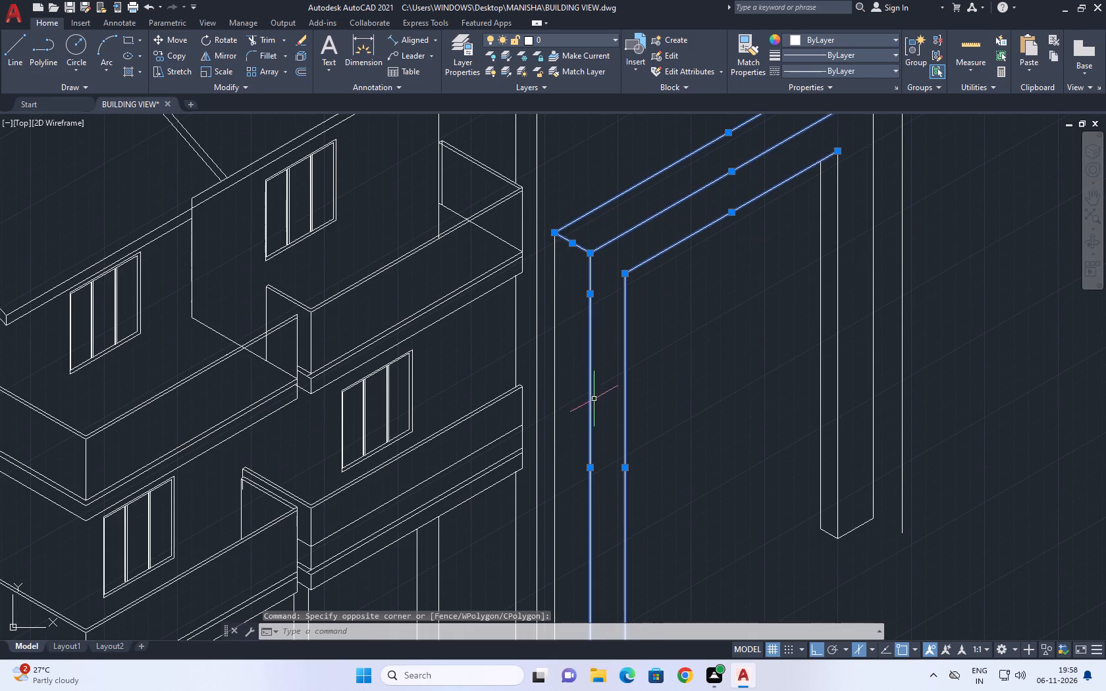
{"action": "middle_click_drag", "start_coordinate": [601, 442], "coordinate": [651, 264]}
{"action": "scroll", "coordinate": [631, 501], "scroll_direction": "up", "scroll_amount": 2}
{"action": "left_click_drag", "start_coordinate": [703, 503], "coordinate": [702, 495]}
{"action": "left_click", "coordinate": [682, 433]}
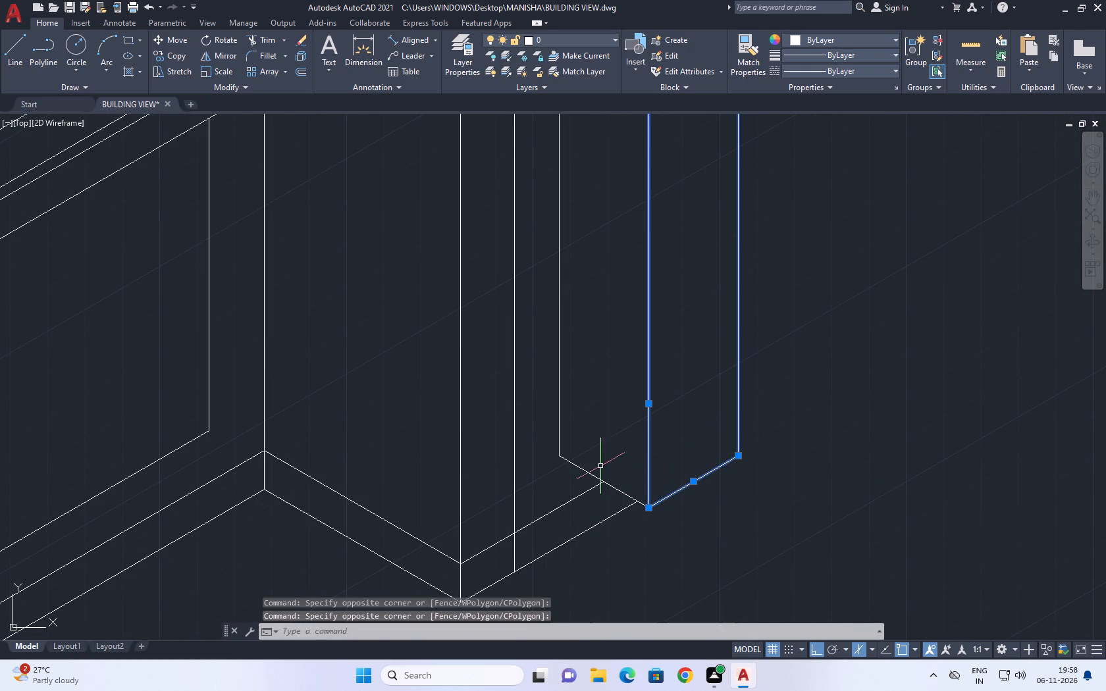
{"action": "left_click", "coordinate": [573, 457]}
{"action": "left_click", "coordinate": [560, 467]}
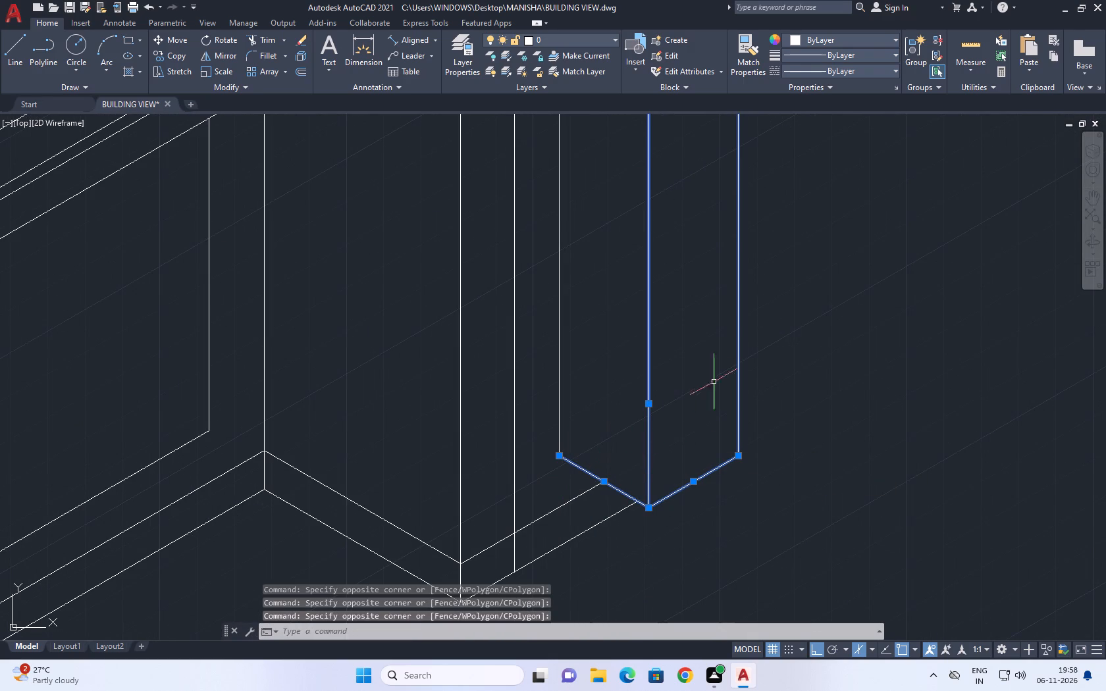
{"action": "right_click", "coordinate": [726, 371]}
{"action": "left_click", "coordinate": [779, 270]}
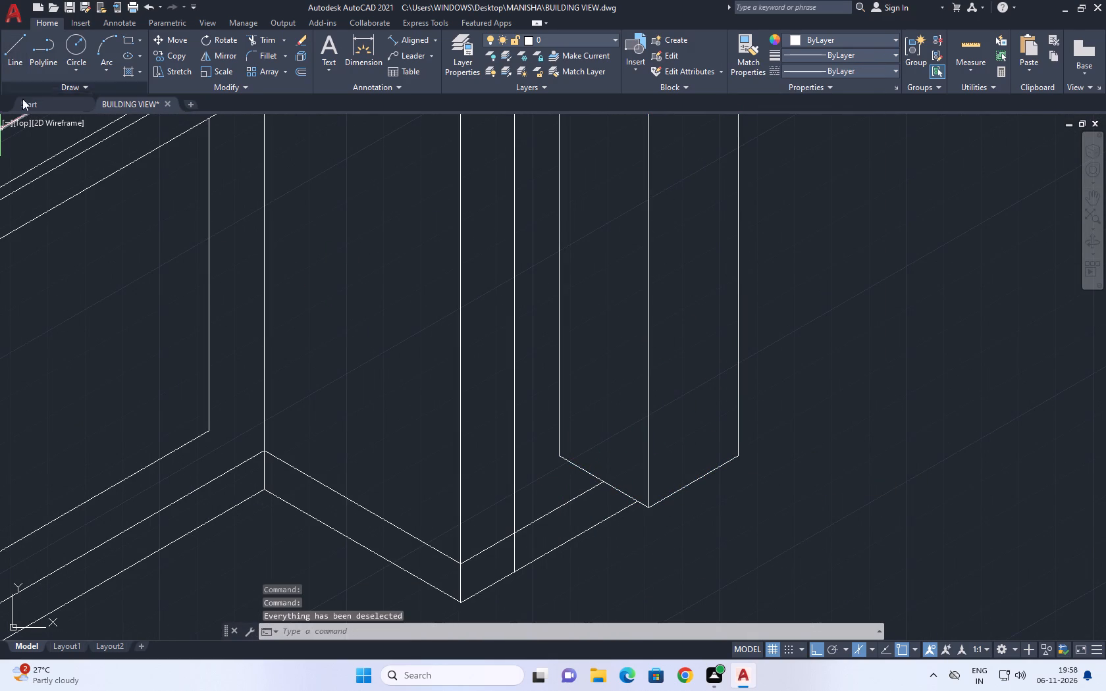
Draw a vertical line from the upper base band line's end at the nearest column down past the lower band line.
{"action": "left_click", "coordinate": [16, 53]}
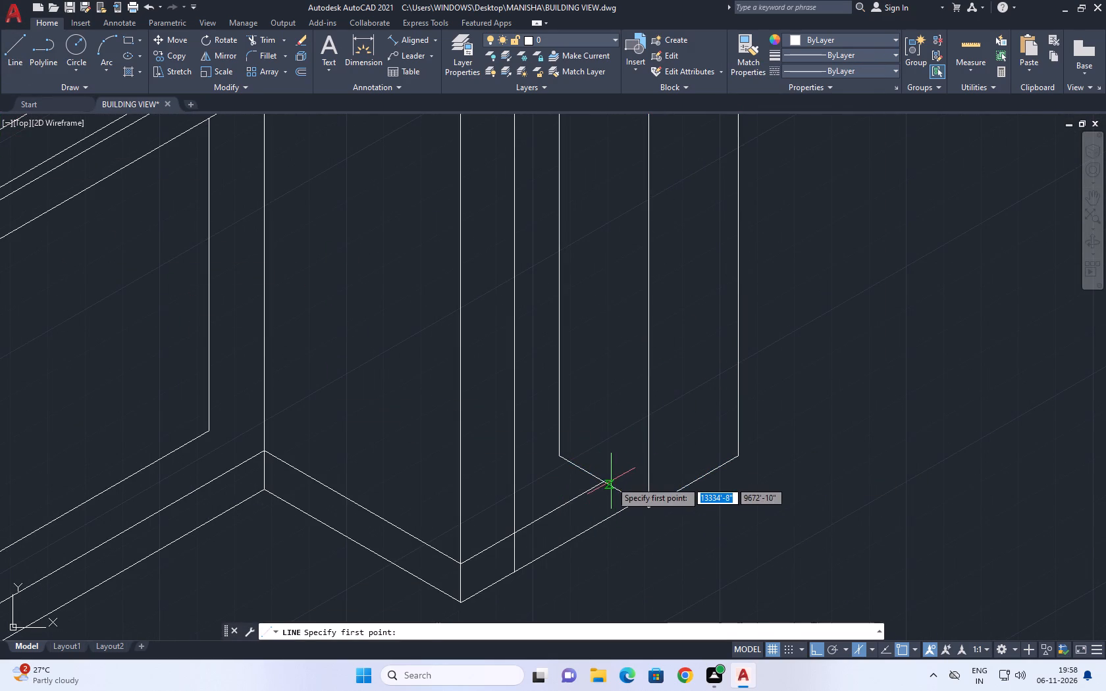
{"action": "left_click", "coordinate": [605, 481]}
{"action": "middle_click_drag", "start_coordinate": [606, 542], "coordinate": [573, 446]}
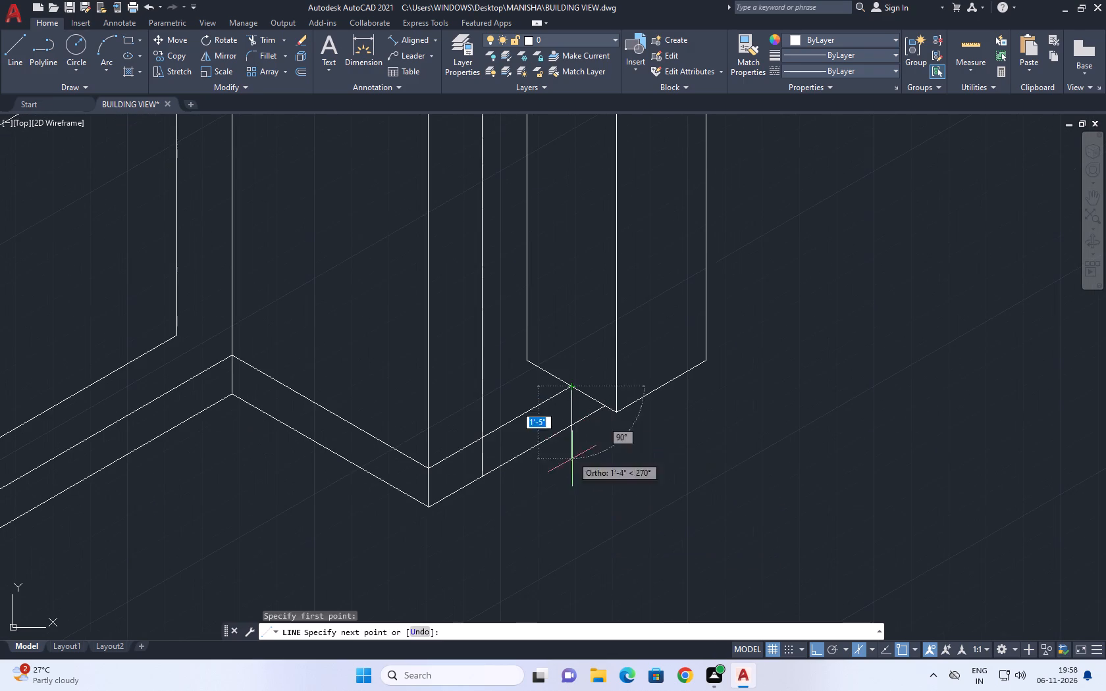
{"action": "left_click", "coordinate": [572, 475]}
{"action": "right_click", "coordinate": [618, 443]}
{"action": "left_click", "coordinate": [664, 469]}
{"action": "scroll", "coordinate": [598, 414], "scroll_direction": "down", "scroll_amount": 2}
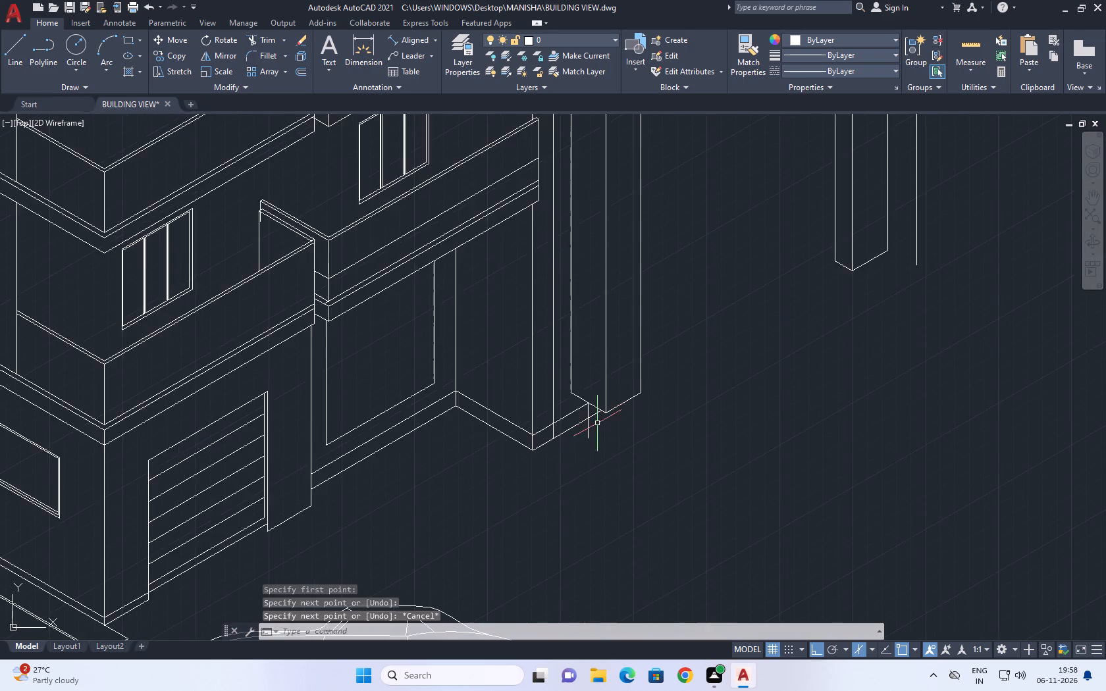
Shorten the new vertical line to 9" by bringing its lower end up to the lower base band line.
{"action": "scroll", "coordinate": [596, 424], "scroll_direction": "up", "scroll_amount": 2}
{"action": "left_click", "coordinate": [577, 438]}
{"action": "left_click", "coordinate": [564, 447]}
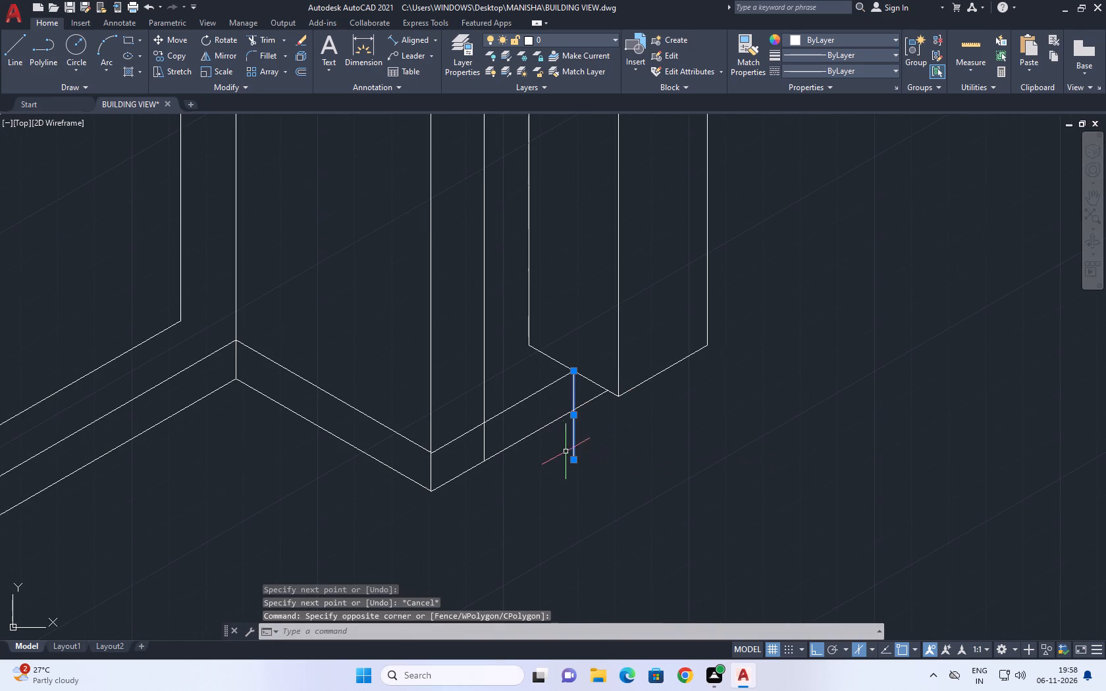
{"action": "left_click", "coordinate": [572, 457]}
{"action": "scroll", "coordinate": [563, 419], "scroll_direction": "up", "scroll_amount": 2}
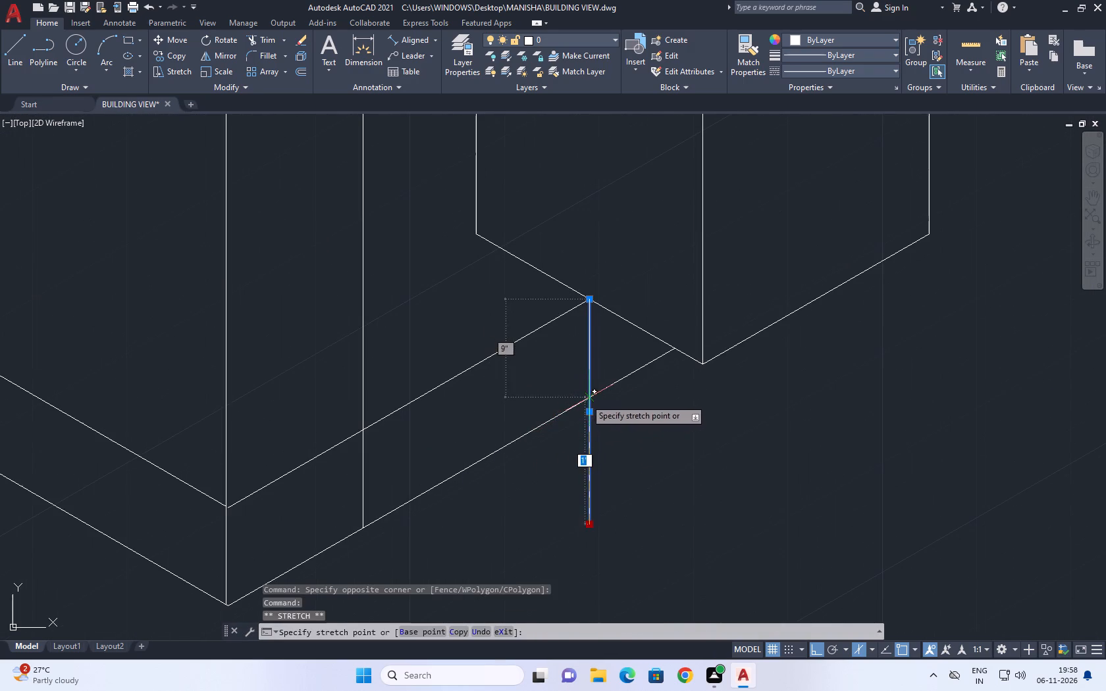
{"action": "left_click", "coordinate": [590, 403]}
{"action": "middle_click_drag", "start_coordinate": [591, 374], "coordinate": [590, 418]}
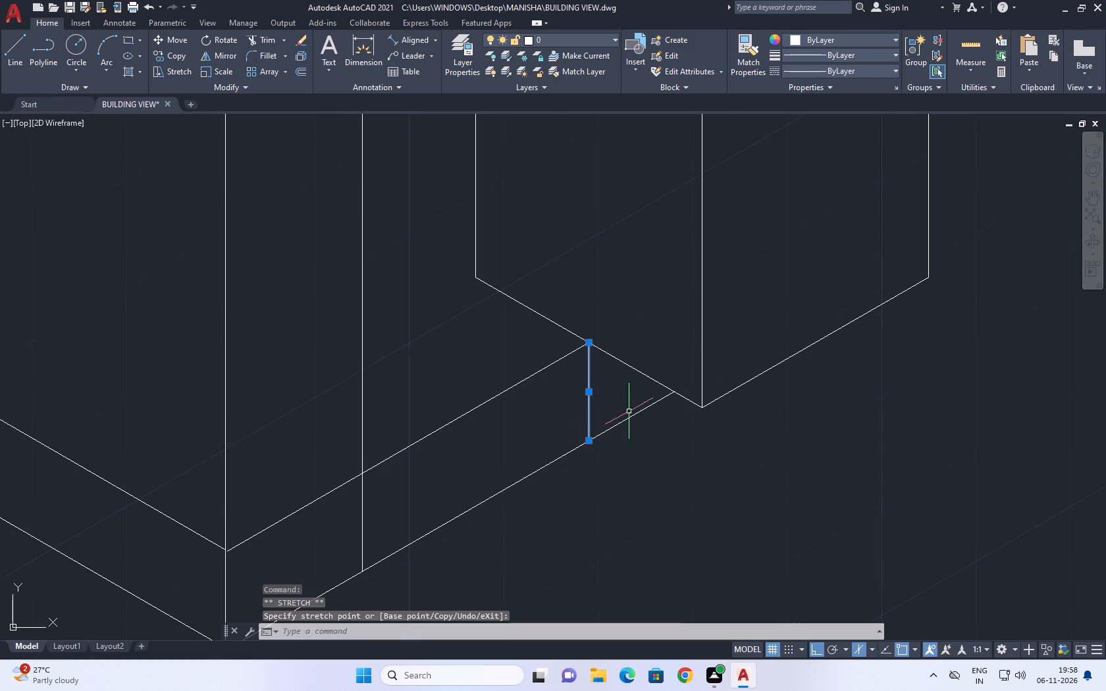
Shorten the lower base band line at the nearest column so it ends at the short vertical line's lower end.
{"action": "right_click", "coordinate": [627, 318]}
{"action": "left_click", "coordinate": [668, 546]}
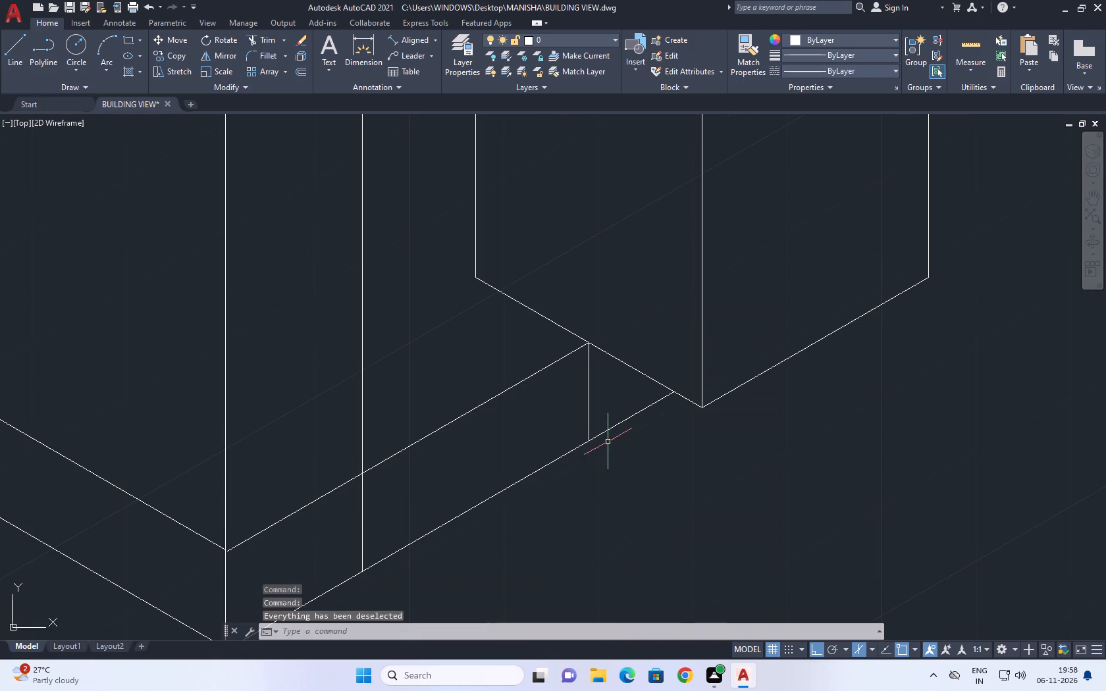
{"action": "left_click", "coordinate": [626, 428]}
{"action": "left_click", "coordinate": [609, 391]}
{"action": "left_click", "coordinate": [675, 394]}
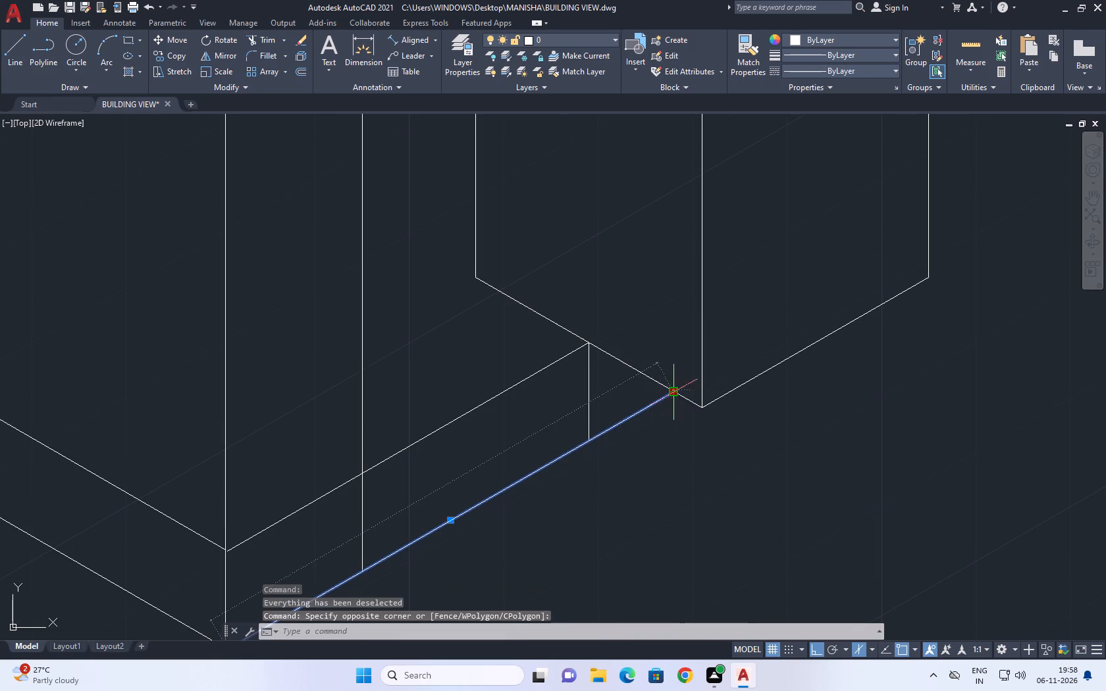
{"action": "left_click", "coordinate": [592, 438]}
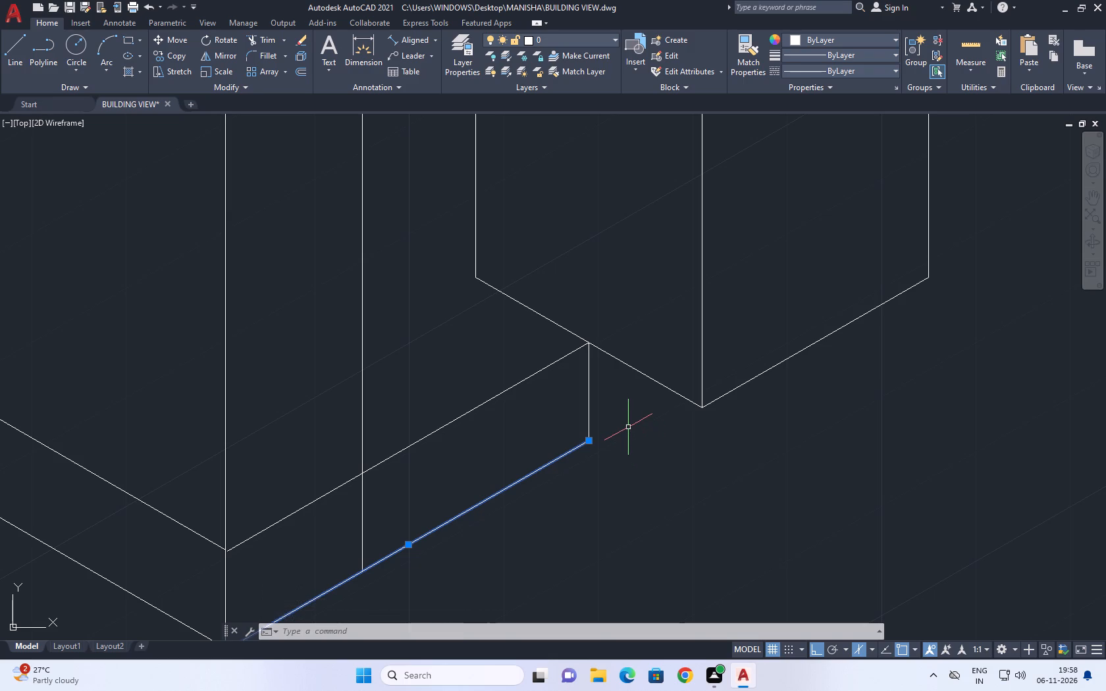
{"action": "scroll", "coordinate": [629, 421], "scroll_direction": "down", "scroll_amount": 2}
{"action": "right_click", "coordinate": [609, 272]}
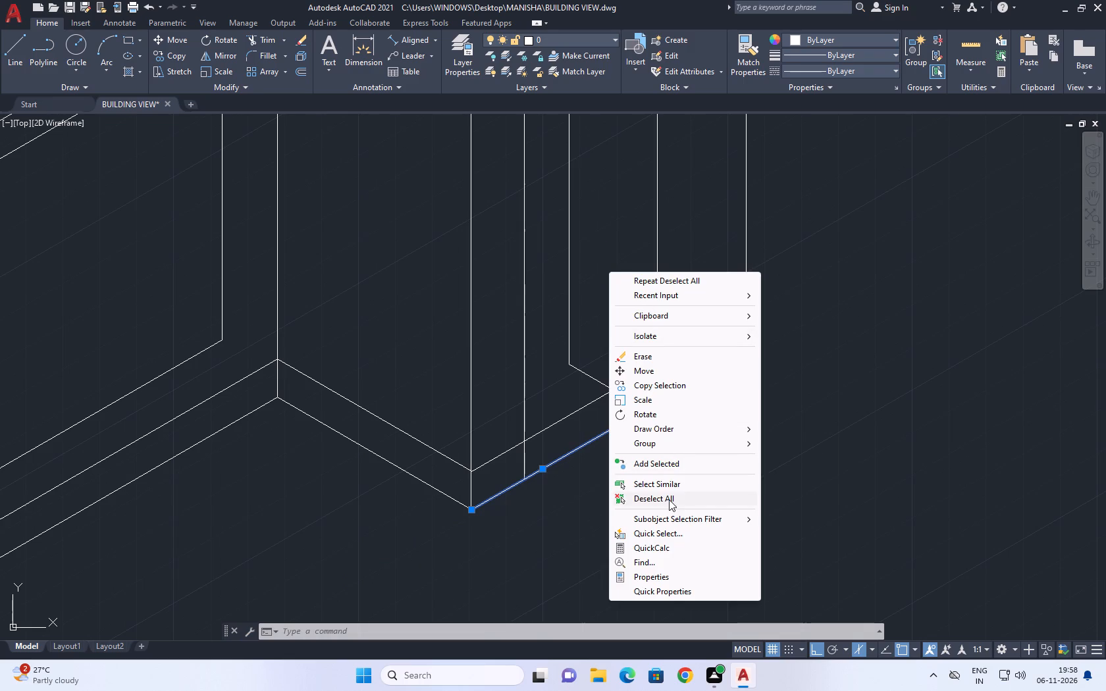
{"action": "left_click", "coordinate": [669, 499]}
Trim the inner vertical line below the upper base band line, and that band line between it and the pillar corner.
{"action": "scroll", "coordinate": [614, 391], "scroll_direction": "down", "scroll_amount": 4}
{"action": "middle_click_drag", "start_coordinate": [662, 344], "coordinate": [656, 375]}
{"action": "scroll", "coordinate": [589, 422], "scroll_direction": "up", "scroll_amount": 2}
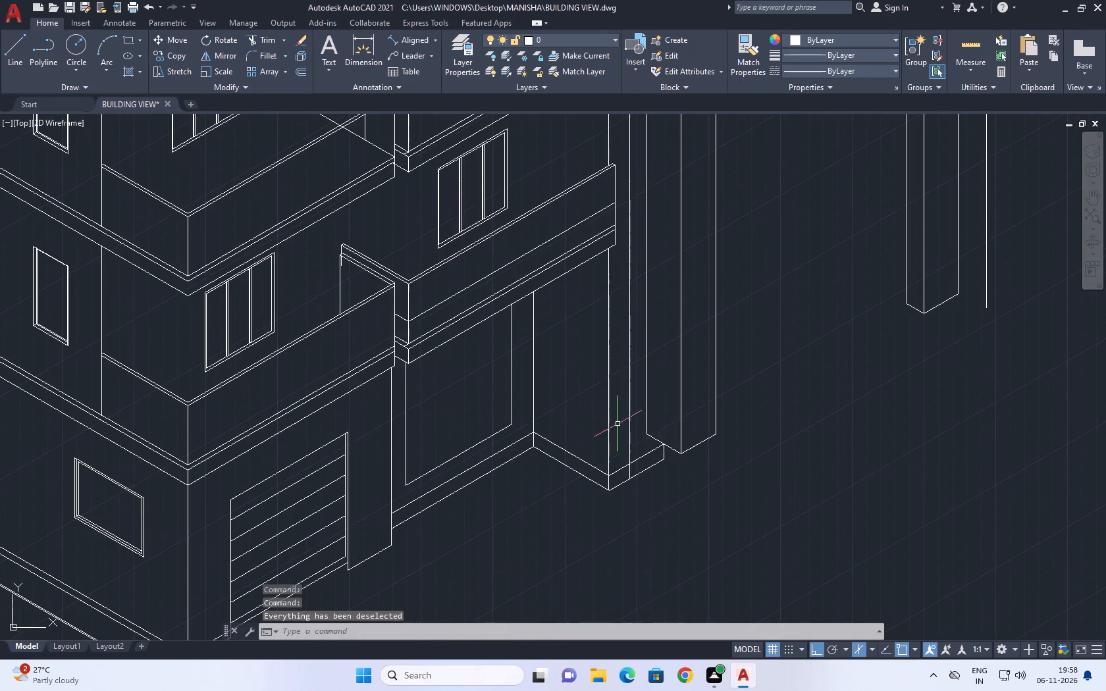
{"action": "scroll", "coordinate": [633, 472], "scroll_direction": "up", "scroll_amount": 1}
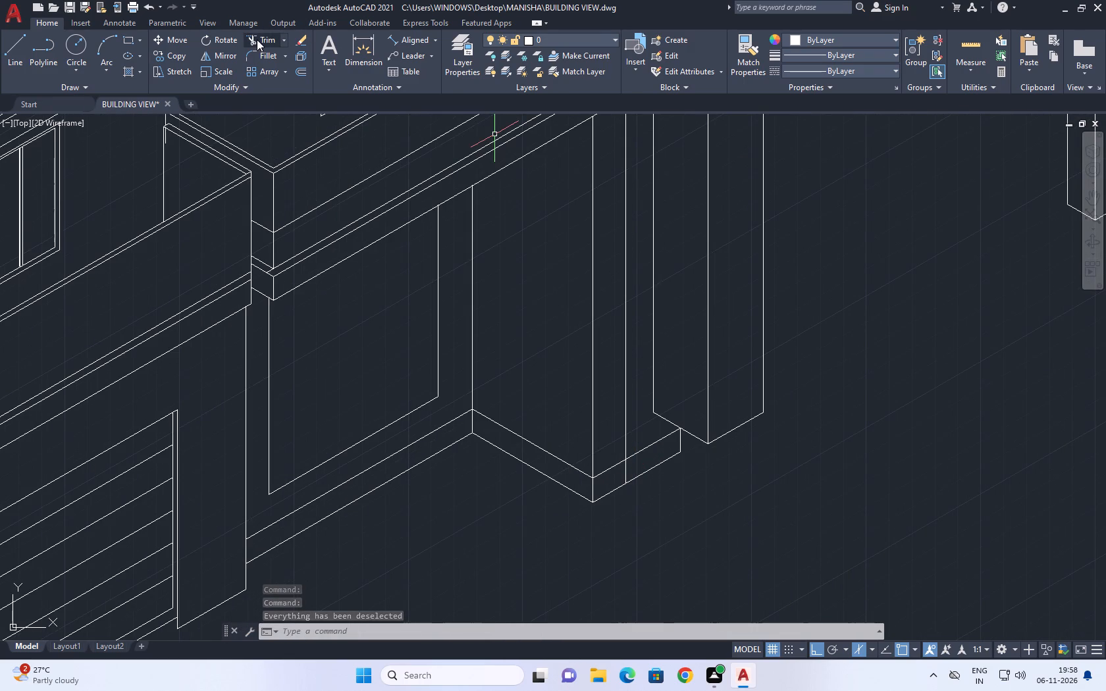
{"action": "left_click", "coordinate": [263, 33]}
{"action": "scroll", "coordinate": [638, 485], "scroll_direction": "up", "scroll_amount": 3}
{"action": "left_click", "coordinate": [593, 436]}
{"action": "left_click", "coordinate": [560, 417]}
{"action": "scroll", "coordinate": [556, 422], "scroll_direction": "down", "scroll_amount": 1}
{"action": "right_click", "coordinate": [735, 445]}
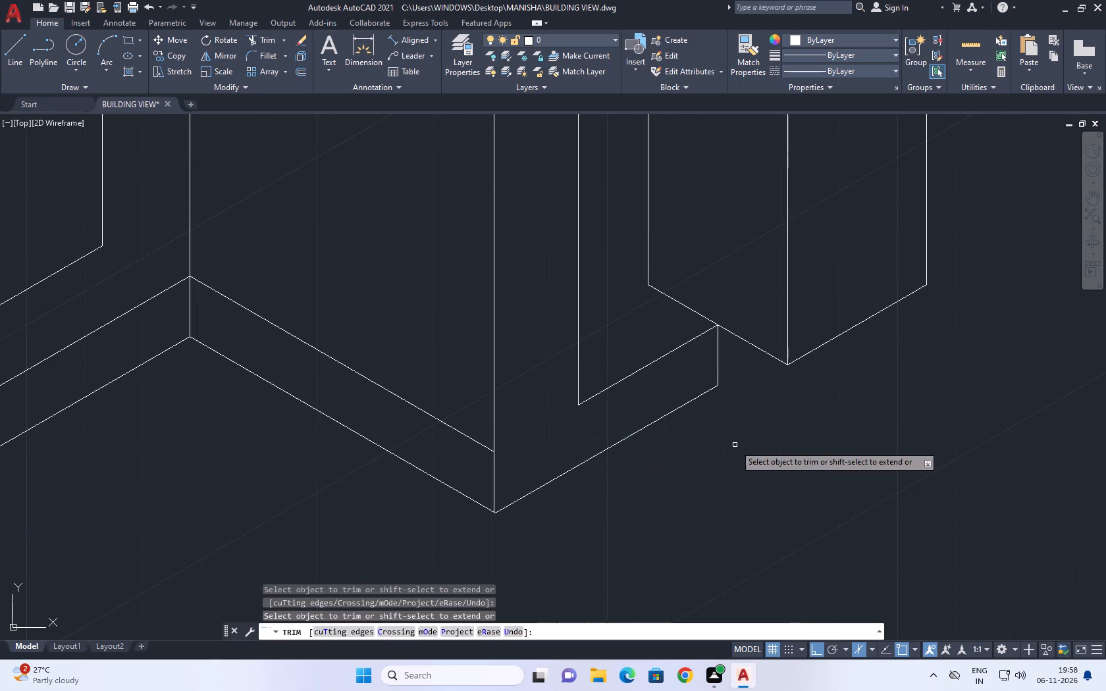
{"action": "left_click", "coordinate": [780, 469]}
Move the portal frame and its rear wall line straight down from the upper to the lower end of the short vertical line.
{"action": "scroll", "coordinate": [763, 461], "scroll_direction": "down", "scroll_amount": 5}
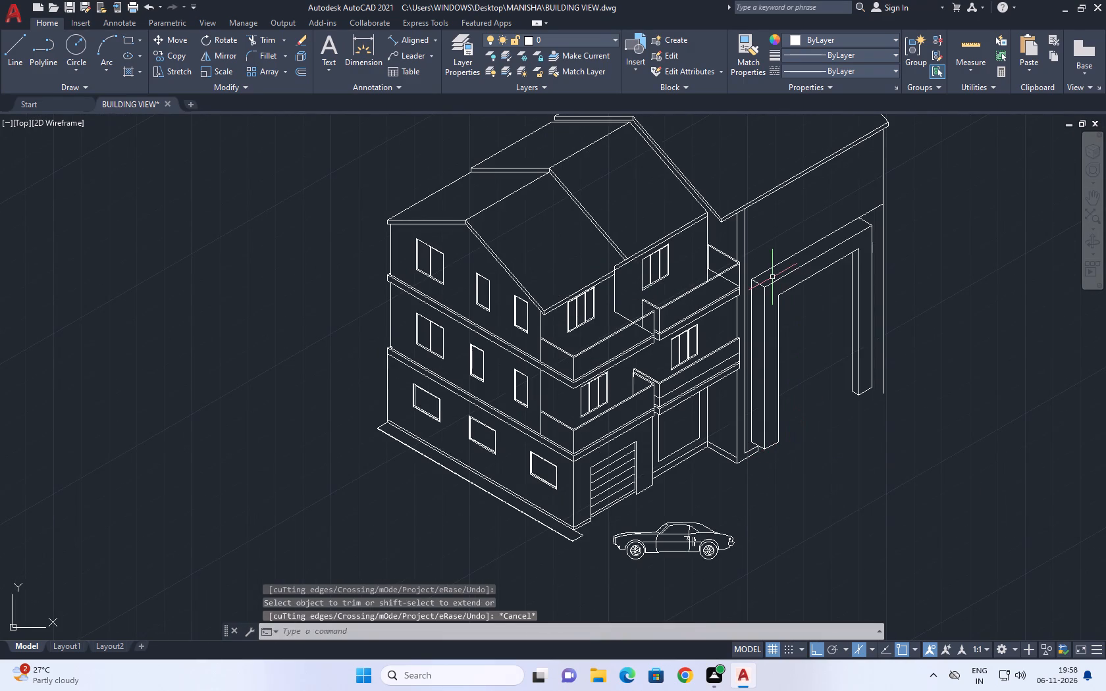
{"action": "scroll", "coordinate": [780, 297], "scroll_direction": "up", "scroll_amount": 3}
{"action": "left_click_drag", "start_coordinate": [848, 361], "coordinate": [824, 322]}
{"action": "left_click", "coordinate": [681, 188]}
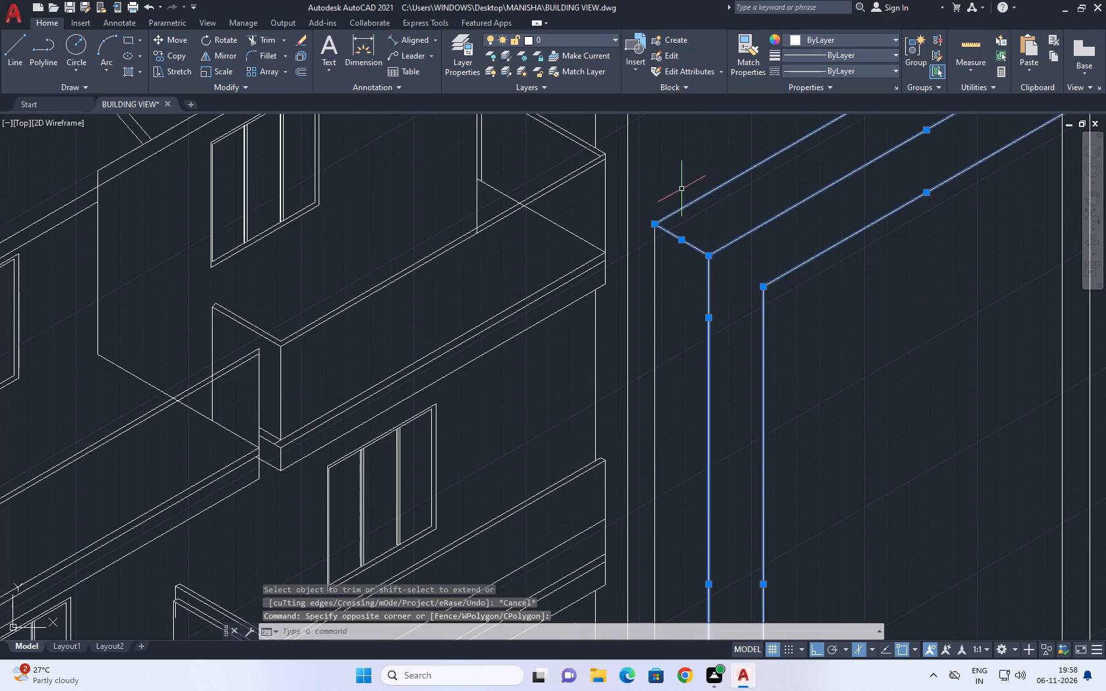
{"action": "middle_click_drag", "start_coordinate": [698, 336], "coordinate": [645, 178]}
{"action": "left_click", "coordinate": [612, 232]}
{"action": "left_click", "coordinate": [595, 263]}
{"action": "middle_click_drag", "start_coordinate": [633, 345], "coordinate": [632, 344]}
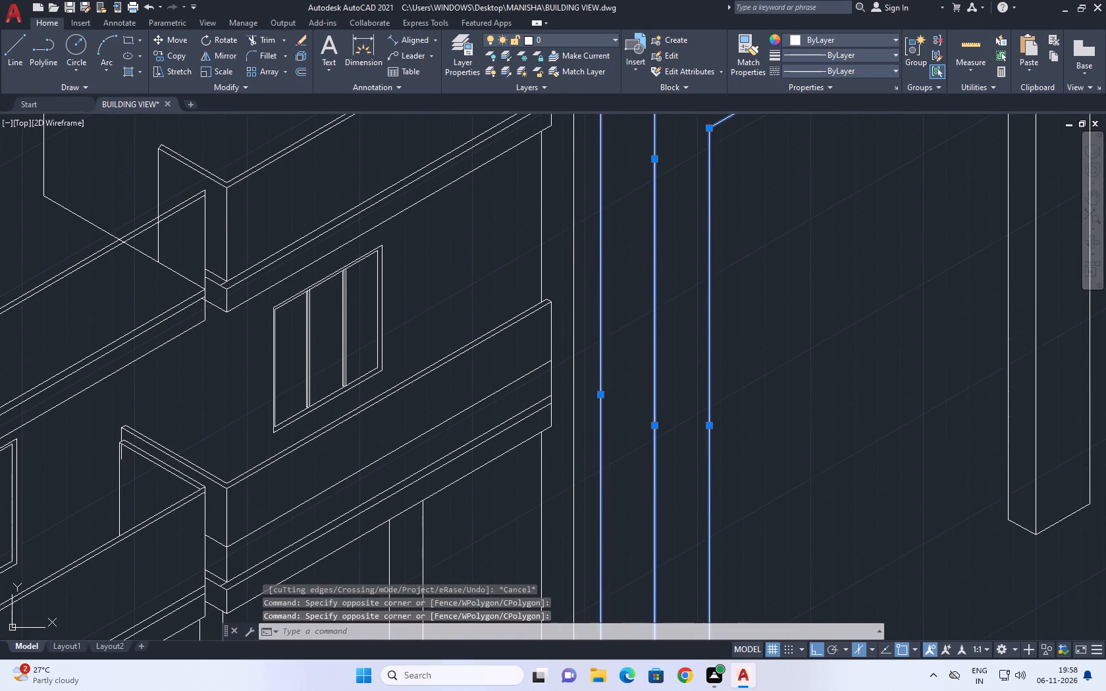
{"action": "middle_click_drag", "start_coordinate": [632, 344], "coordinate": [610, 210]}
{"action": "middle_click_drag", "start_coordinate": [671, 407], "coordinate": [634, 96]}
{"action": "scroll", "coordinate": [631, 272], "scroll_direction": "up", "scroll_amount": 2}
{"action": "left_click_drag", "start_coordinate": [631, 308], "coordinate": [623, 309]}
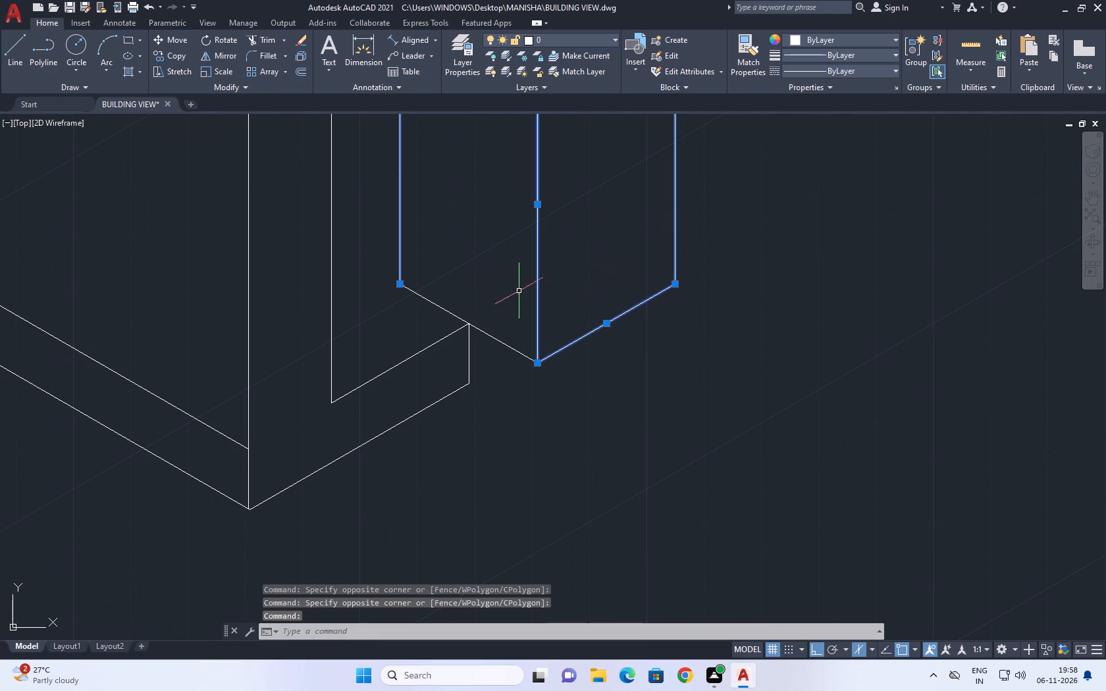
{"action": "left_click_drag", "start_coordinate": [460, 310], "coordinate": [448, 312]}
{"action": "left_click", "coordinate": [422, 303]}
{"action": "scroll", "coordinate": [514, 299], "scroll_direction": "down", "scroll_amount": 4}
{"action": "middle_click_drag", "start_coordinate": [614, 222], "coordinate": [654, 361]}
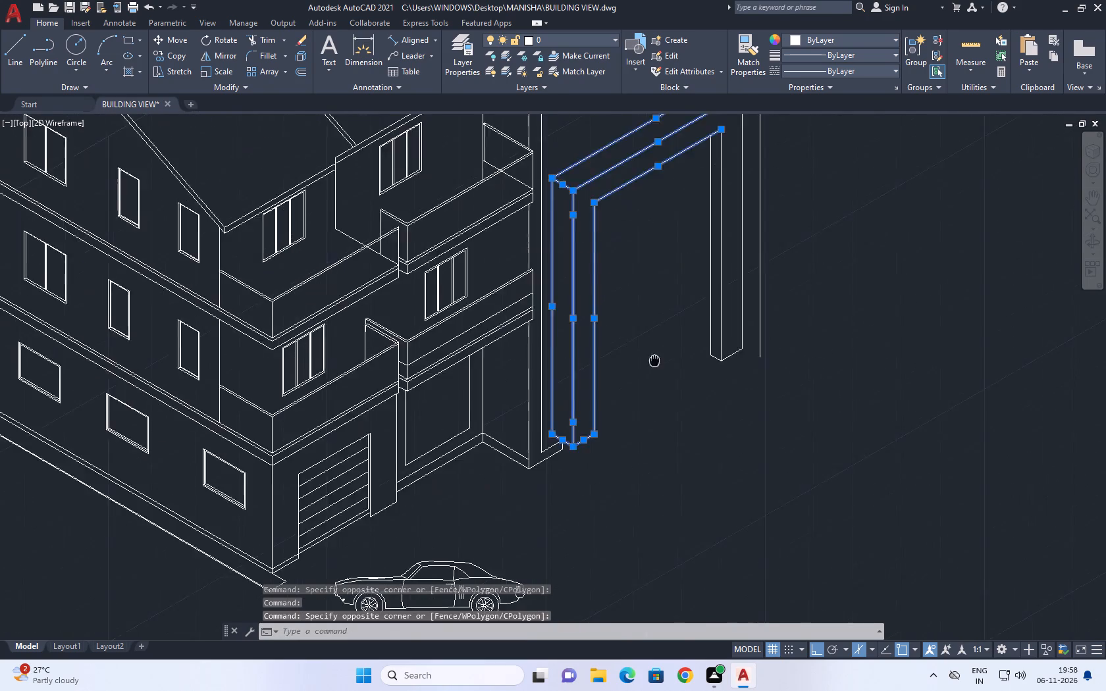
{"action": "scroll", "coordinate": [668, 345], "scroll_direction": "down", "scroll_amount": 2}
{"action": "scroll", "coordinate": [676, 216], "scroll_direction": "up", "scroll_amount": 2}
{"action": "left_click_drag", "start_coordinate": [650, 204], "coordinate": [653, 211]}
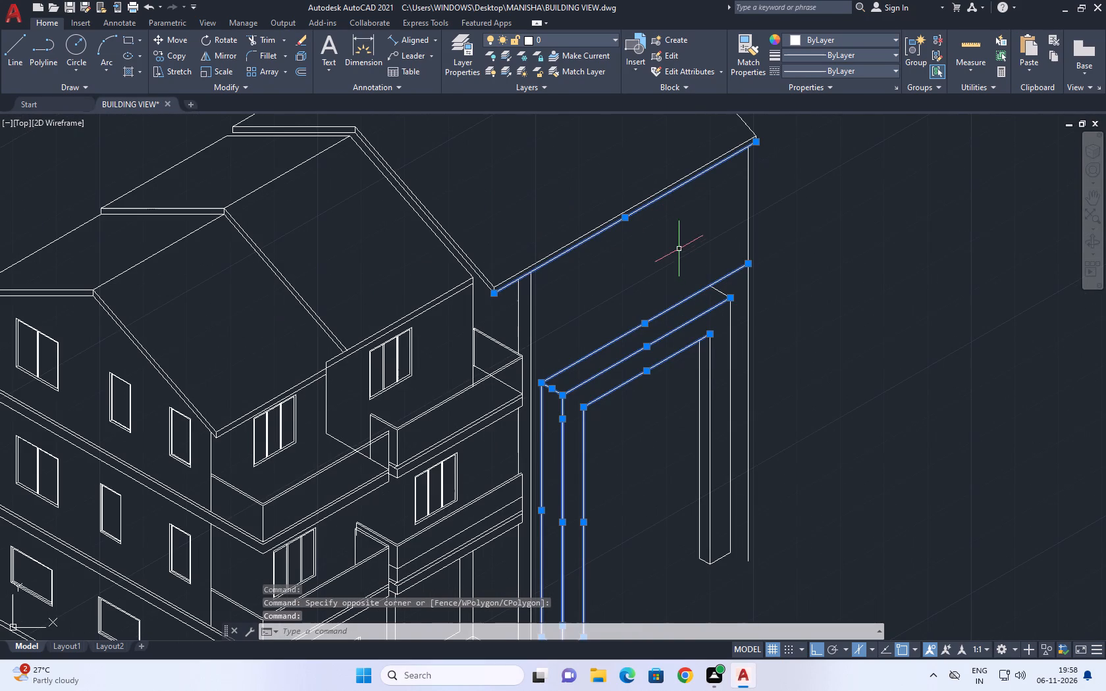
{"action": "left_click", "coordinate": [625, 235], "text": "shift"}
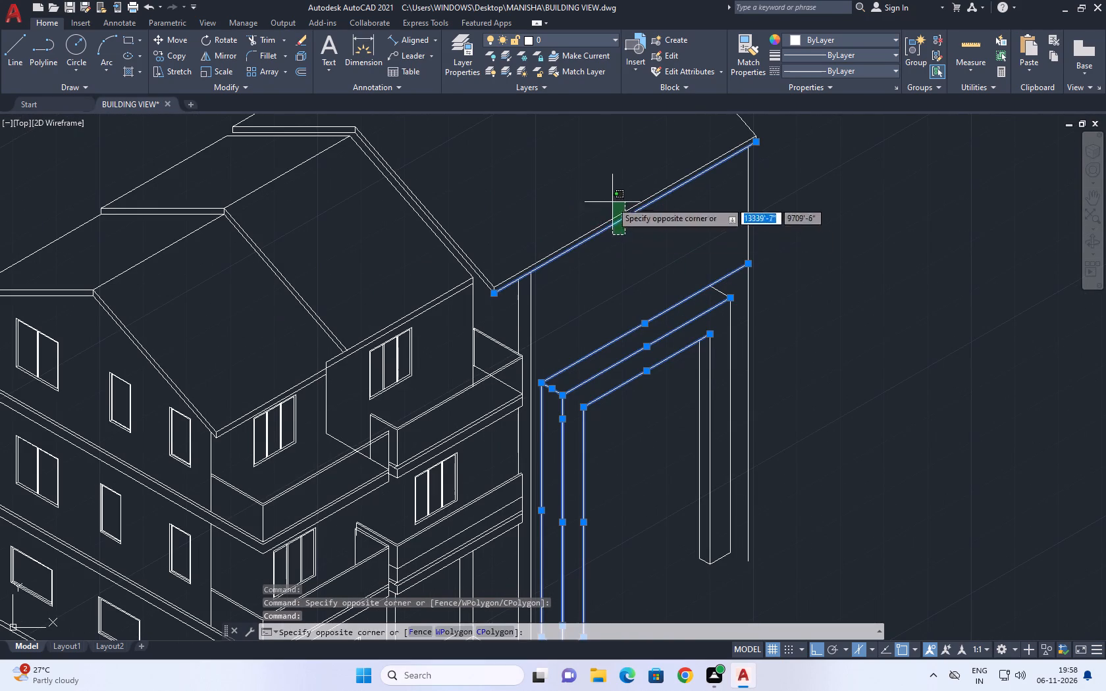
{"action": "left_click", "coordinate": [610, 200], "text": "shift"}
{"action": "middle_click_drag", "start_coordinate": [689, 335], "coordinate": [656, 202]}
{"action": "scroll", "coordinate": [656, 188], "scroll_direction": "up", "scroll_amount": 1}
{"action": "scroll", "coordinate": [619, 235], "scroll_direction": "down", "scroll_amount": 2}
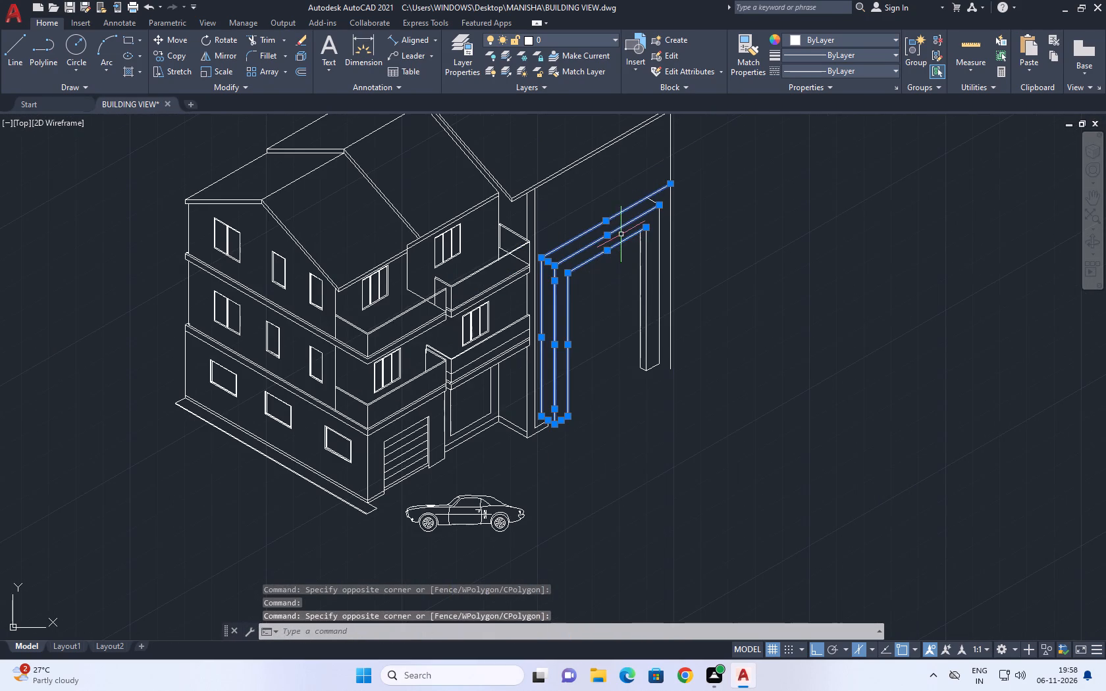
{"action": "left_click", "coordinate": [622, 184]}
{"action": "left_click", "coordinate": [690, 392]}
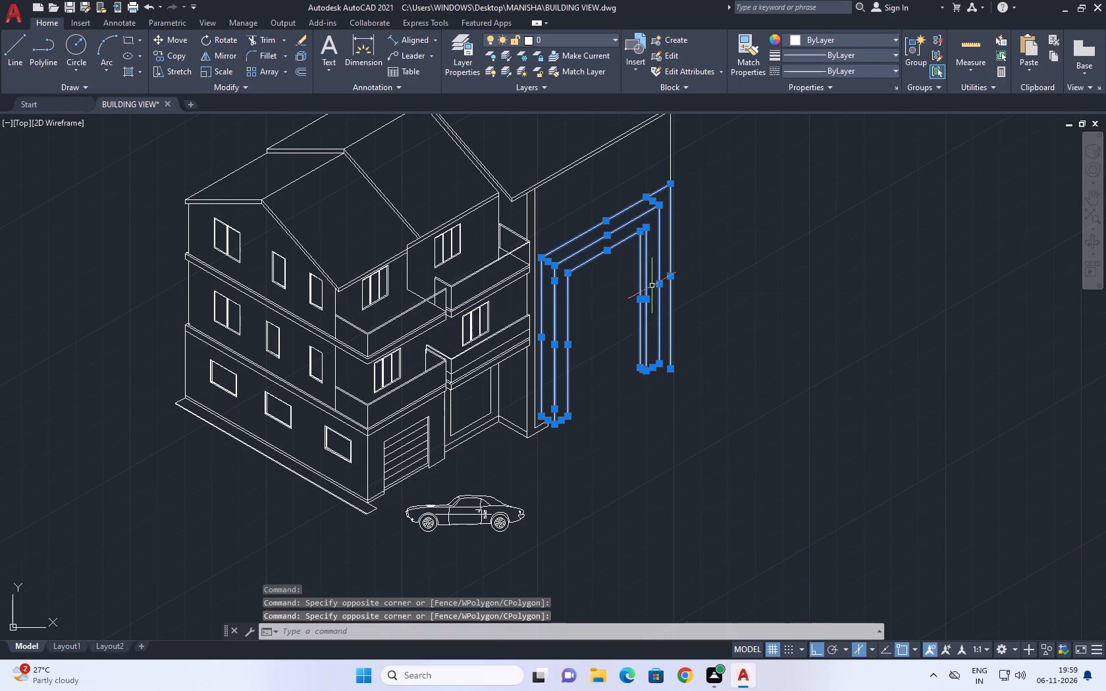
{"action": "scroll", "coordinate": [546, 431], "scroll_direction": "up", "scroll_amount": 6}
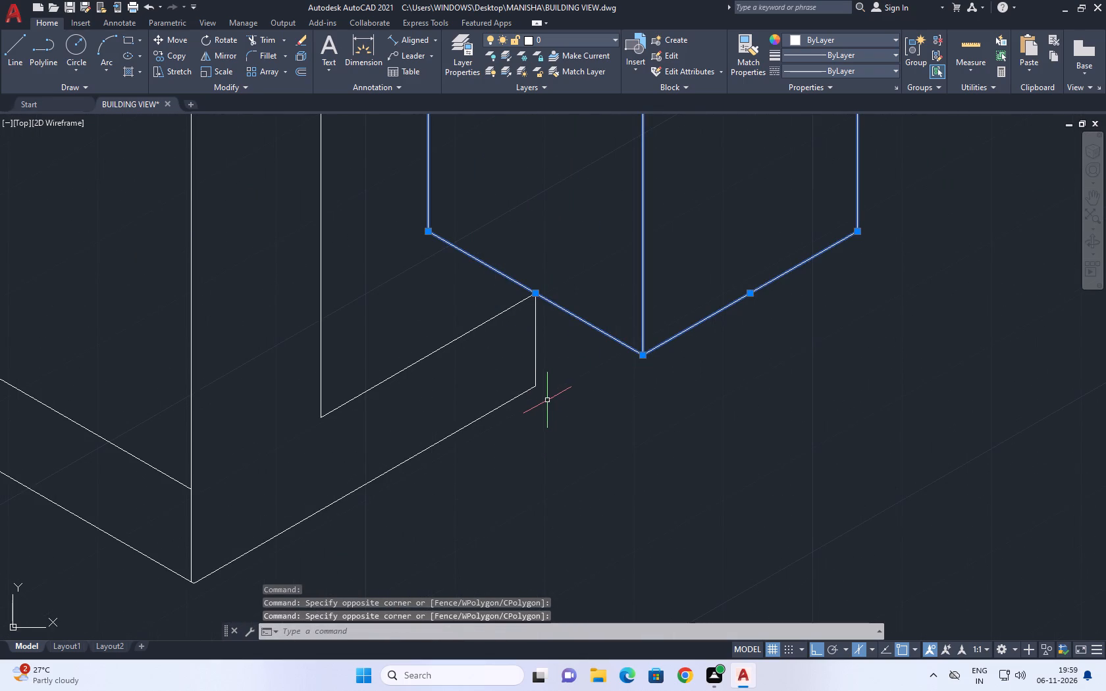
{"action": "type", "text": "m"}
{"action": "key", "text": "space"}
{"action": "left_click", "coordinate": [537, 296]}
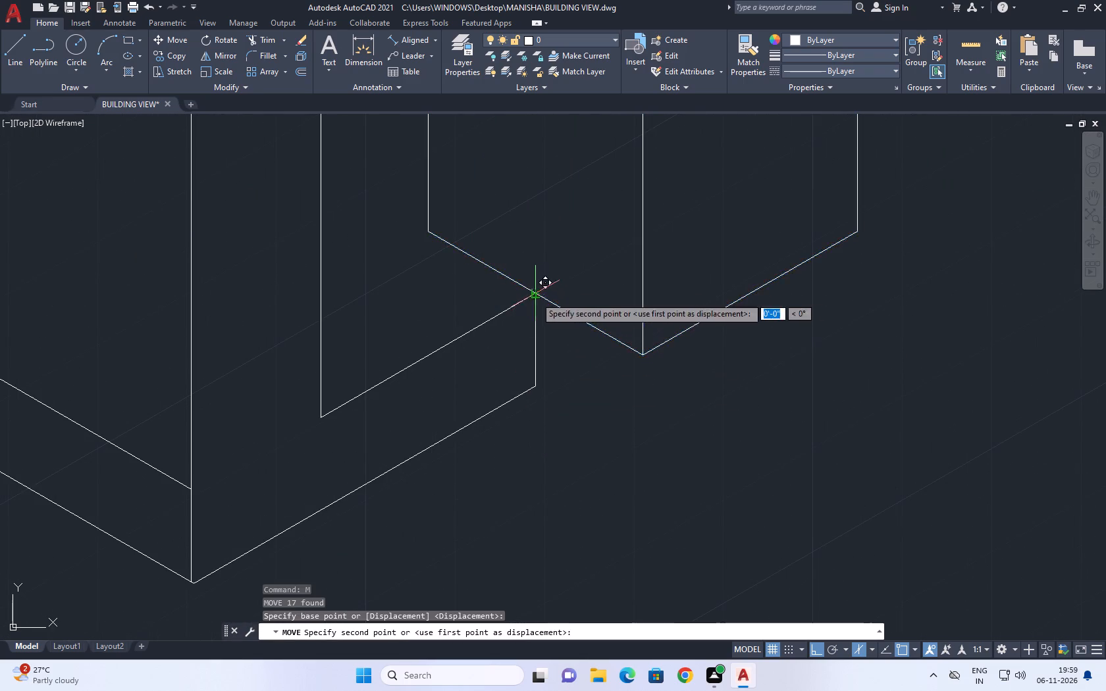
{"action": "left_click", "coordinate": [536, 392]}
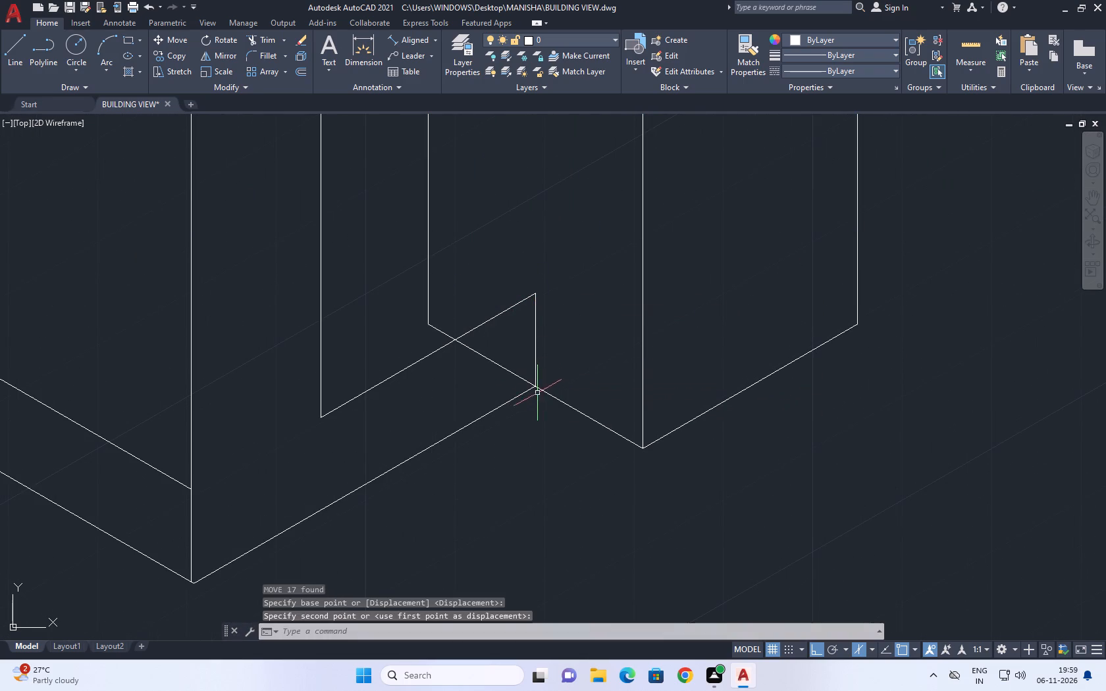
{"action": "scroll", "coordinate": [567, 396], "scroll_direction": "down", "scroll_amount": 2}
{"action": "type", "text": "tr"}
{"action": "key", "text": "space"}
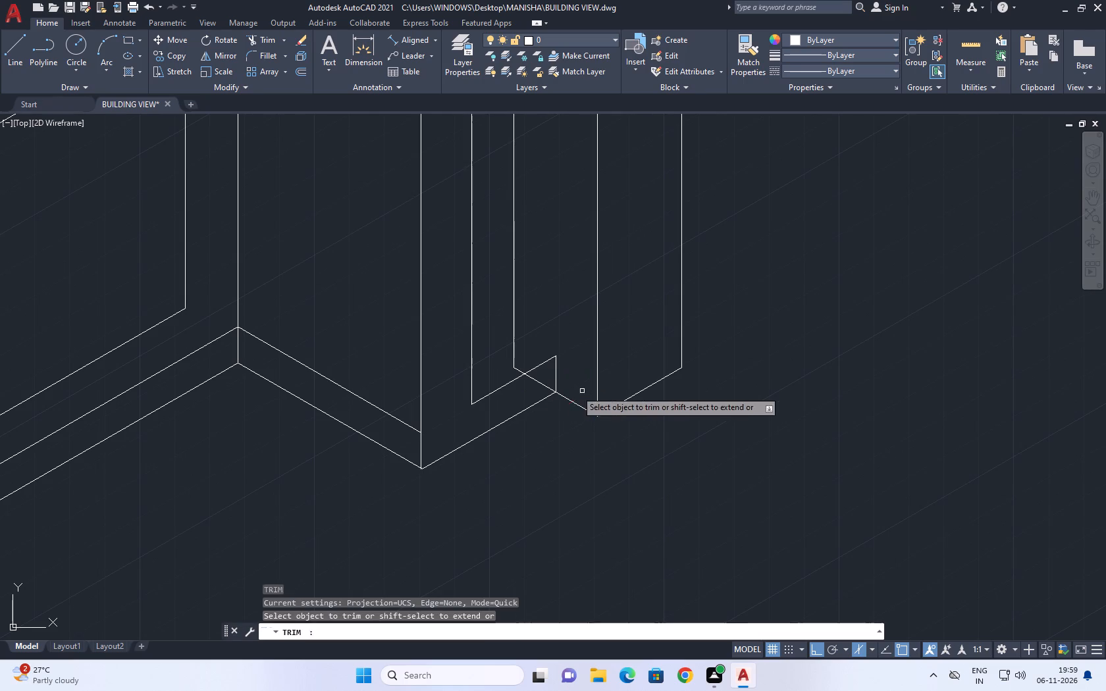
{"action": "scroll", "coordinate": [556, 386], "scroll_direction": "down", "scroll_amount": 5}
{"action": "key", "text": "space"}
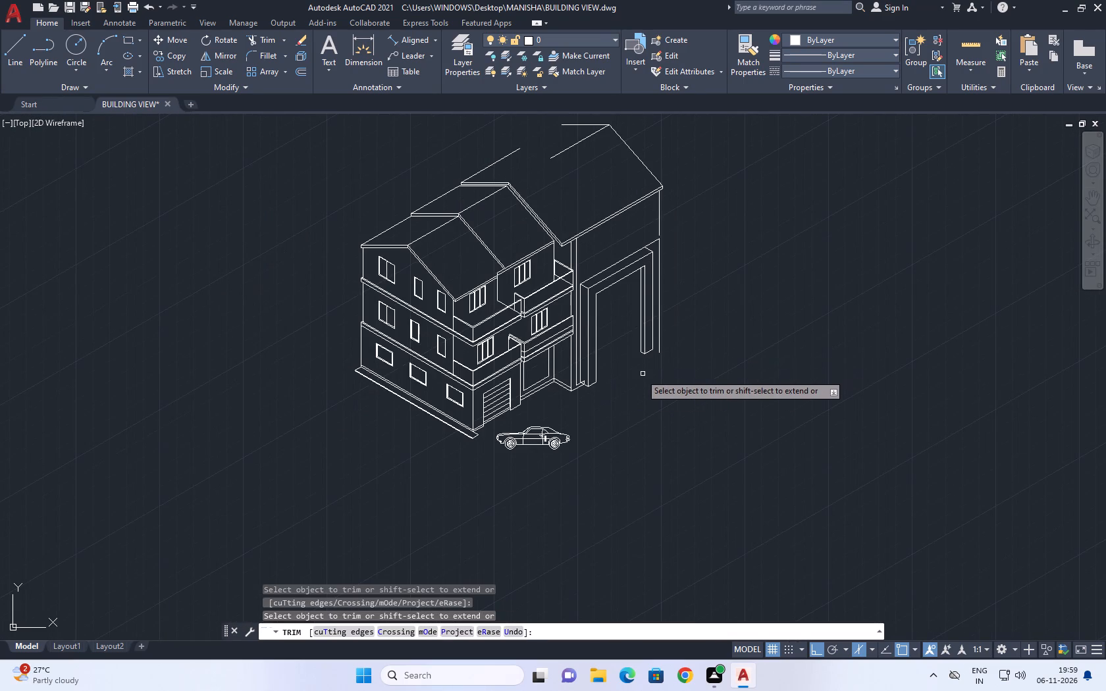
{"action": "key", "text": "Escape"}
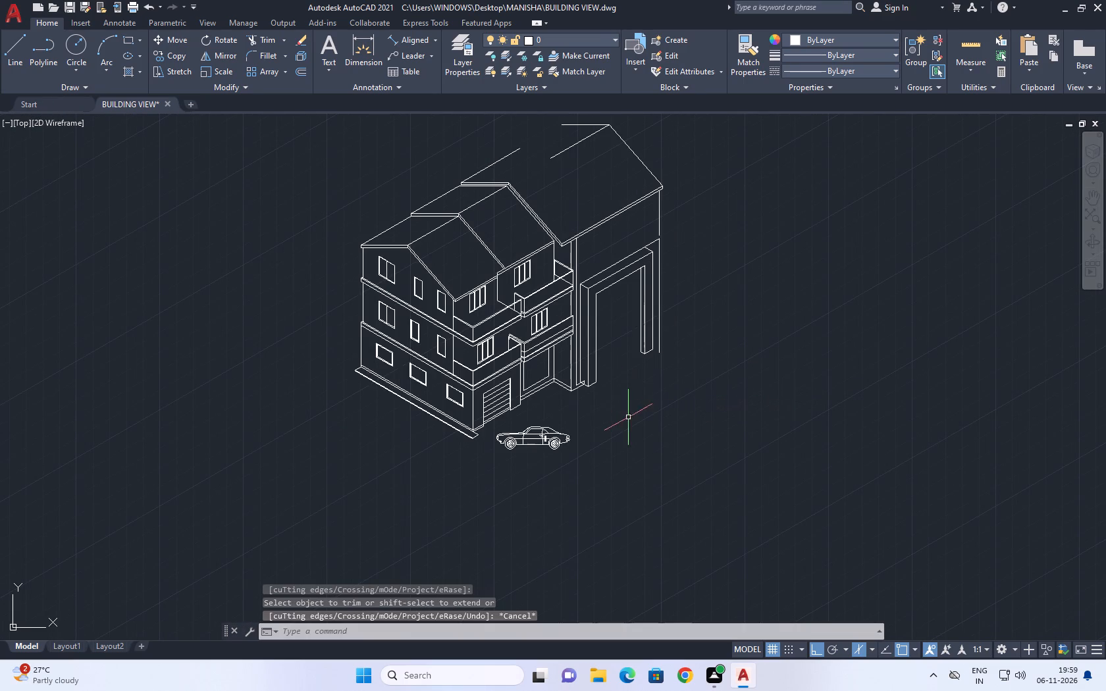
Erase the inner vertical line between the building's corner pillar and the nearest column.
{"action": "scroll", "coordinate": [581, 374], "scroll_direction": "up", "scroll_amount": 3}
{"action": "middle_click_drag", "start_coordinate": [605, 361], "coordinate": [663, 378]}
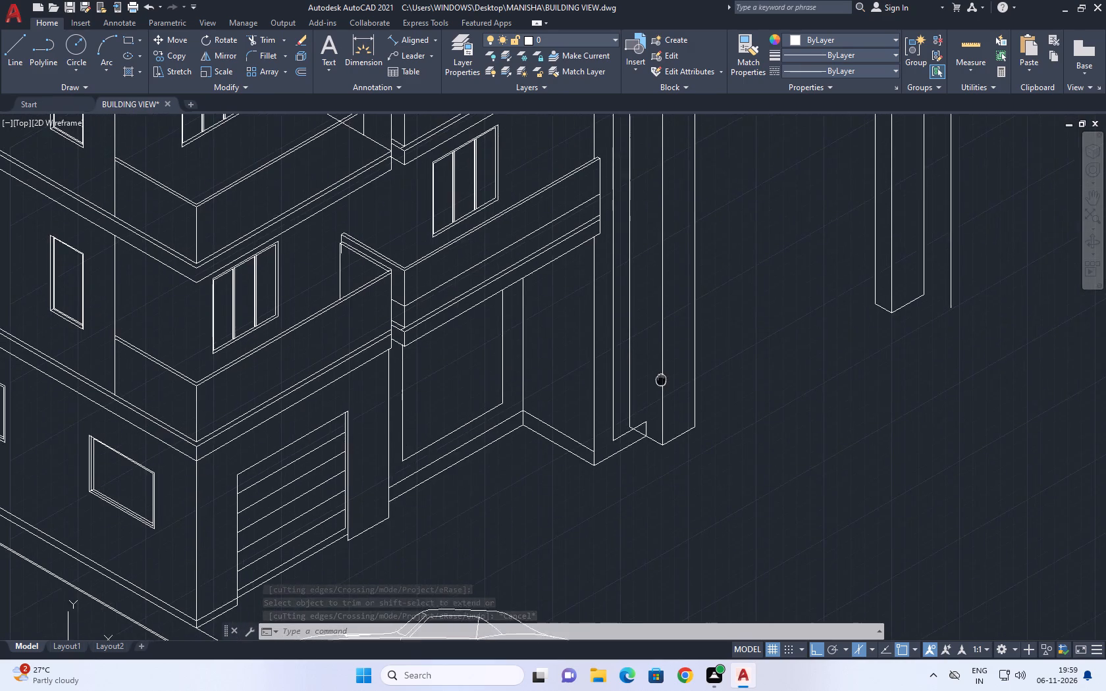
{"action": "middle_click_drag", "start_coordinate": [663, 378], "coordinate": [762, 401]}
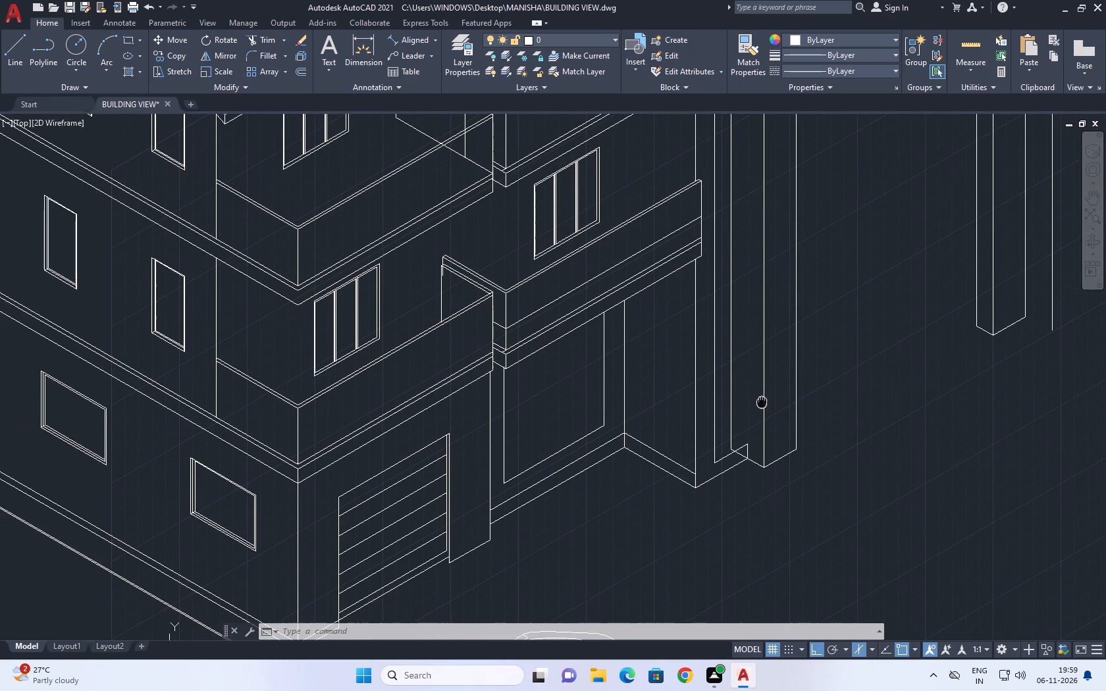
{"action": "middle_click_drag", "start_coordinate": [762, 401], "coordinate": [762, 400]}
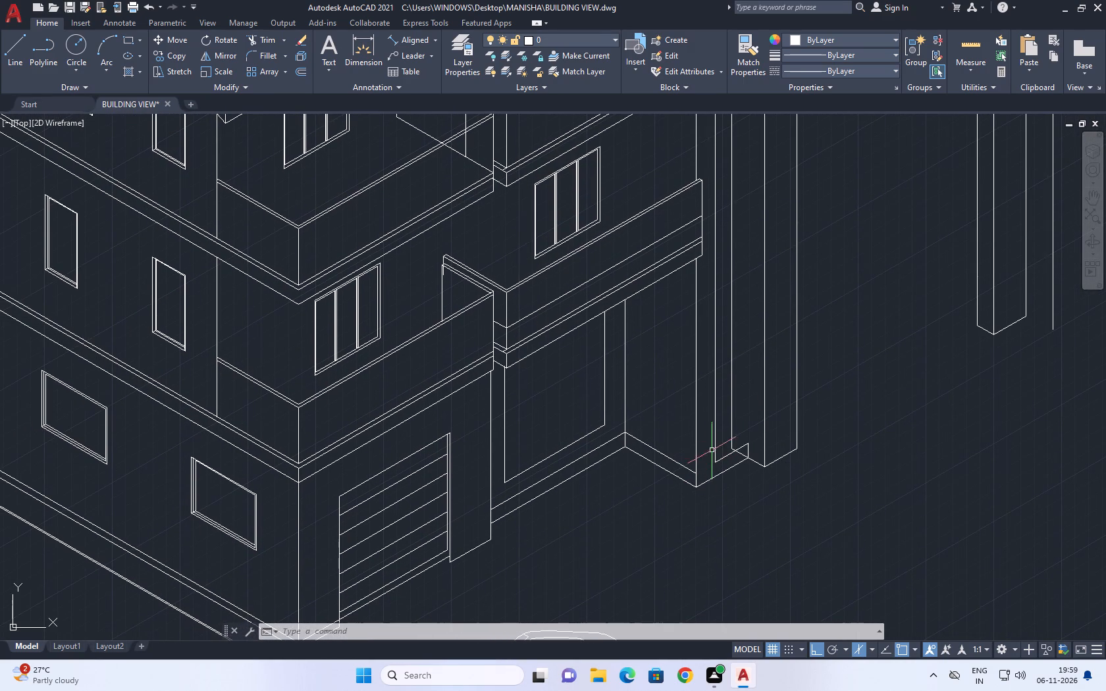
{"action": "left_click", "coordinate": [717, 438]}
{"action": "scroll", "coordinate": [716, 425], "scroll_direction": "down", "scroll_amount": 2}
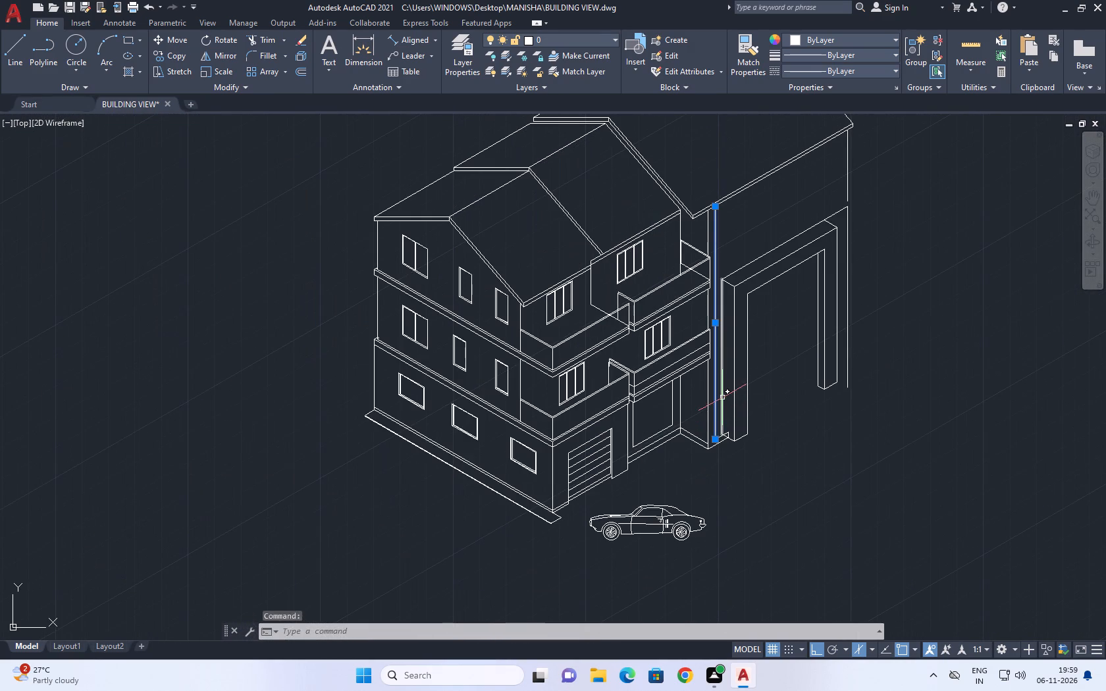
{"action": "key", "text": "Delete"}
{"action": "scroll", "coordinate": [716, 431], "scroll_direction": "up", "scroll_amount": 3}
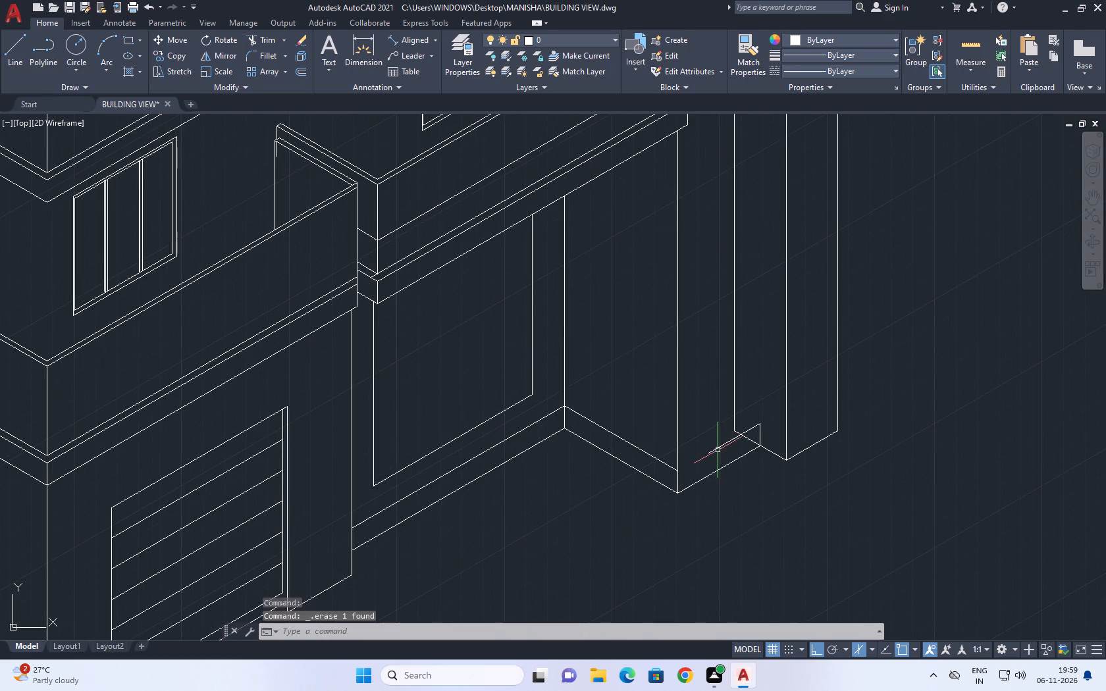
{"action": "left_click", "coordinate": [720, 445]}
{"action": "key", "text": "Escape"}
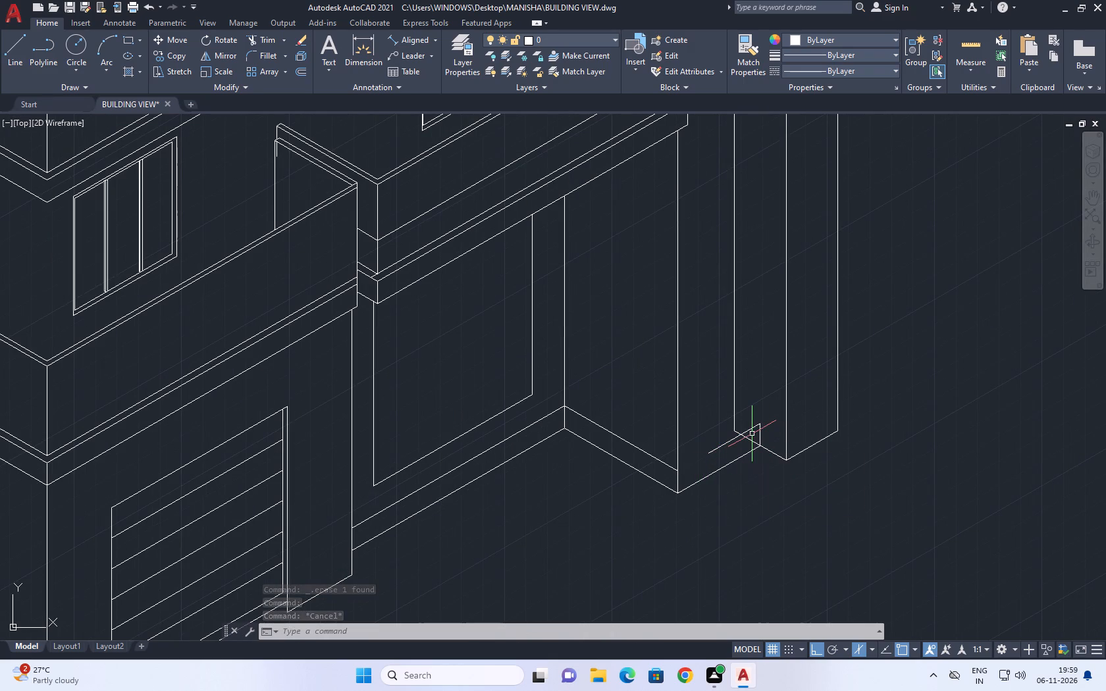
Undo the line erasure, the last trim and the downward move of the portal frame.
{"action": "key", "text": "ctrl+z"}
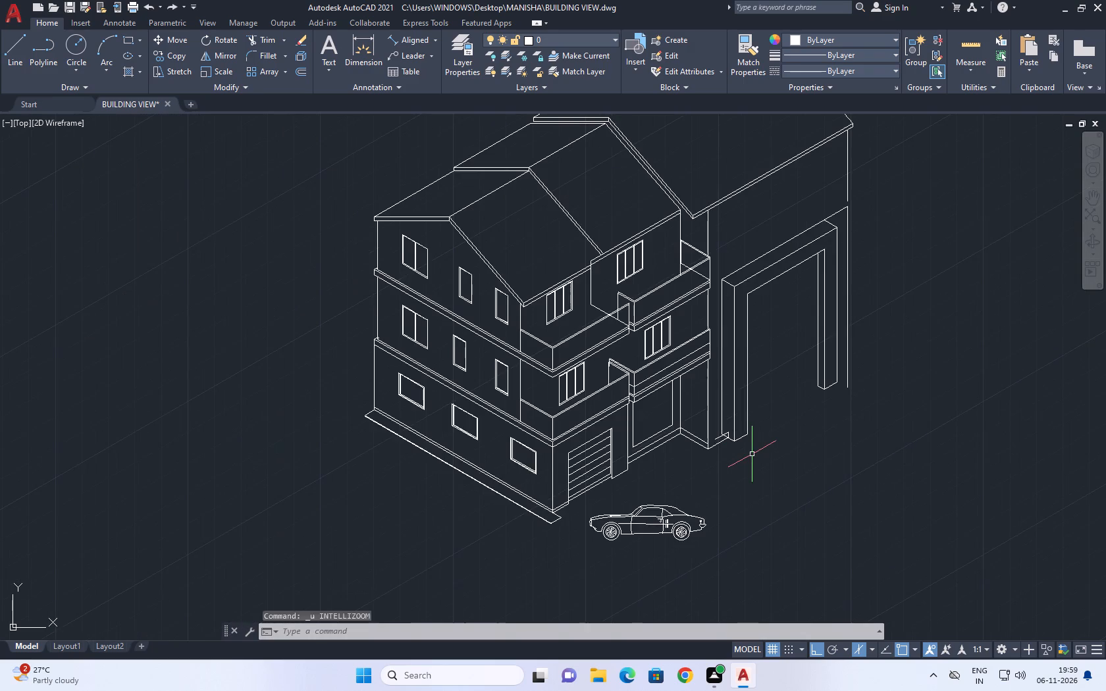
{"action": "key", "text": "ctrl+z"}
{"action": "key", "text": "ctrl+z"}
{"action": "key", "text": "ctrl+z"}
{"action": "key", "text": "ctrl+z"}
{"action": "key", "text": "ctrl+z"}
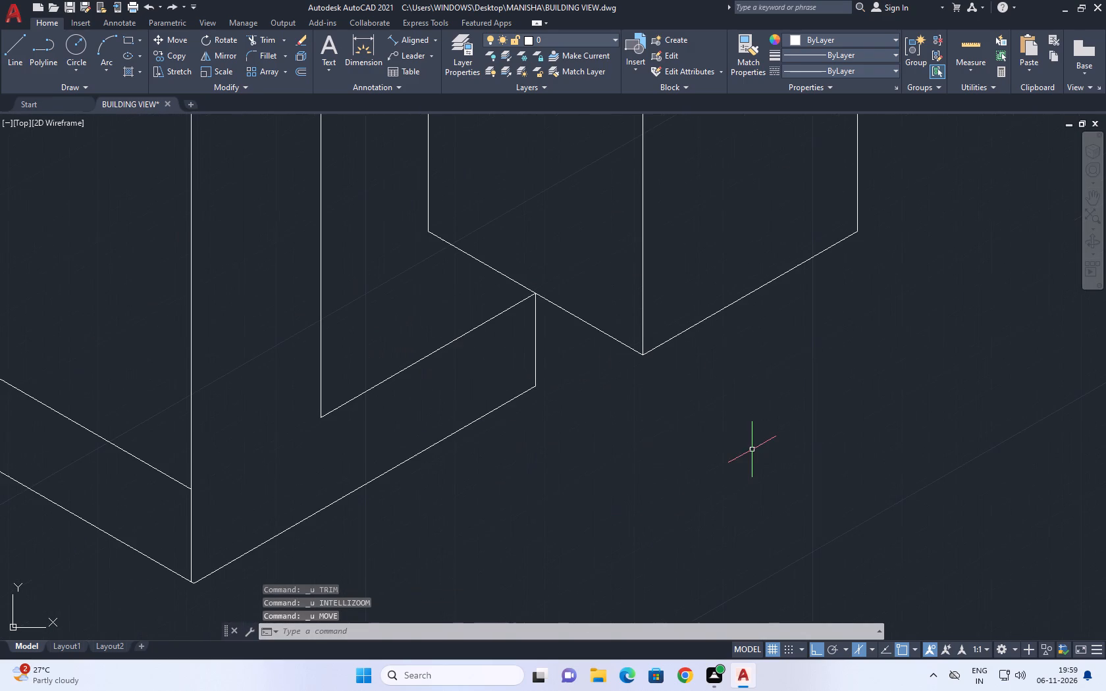
Erase the inner vertical line between the corner pillar and the nearest column, keeping the frame where it is.
{"action": "scroll", "coordinate": [574, 388], "scroll_direction": "down", "scroll_amount": 1}
{"action": "middle_click_drag", "start_coordinate": [507, 406], "coordinate": [567, 390]}
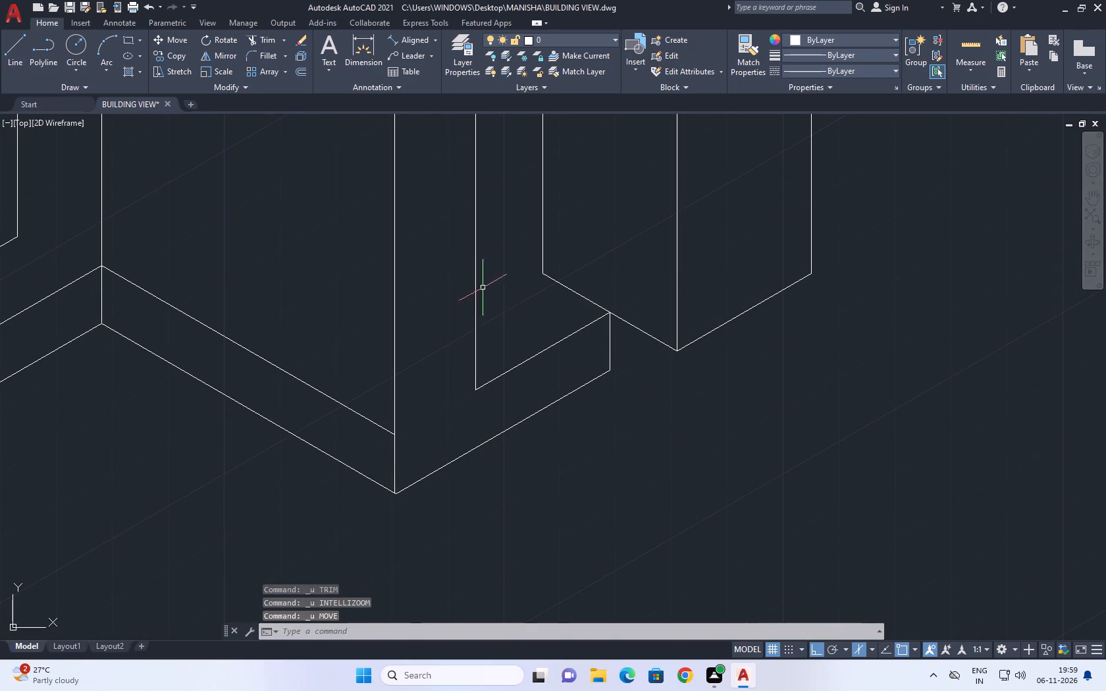
{"action": "left_click", "coordinate": [479, 286]}
{"action": "left_click_drag", "start_coordinate": [460, 318], "coordinate": [460, 327]}
{"action": "key", "text": "Delete"}
Fillet the two upper base band lines so they meet in a sharp corner at the pillar's vertical edge.
{"action": "middle_click_drag", "start_coordinate": [519, 355], "coordinate": [570, 353]}
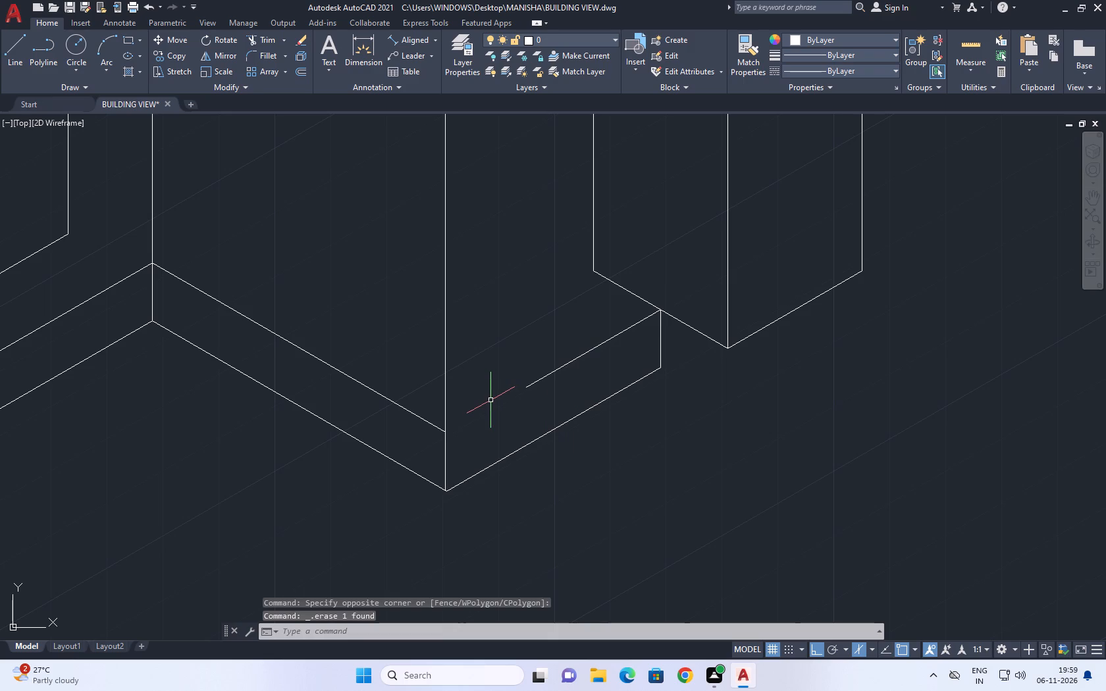
{"action": "type", "text": "f"}
{"action": "key", "text": "space"}
{"action": "left_click", "coordinate": [530, 385]}
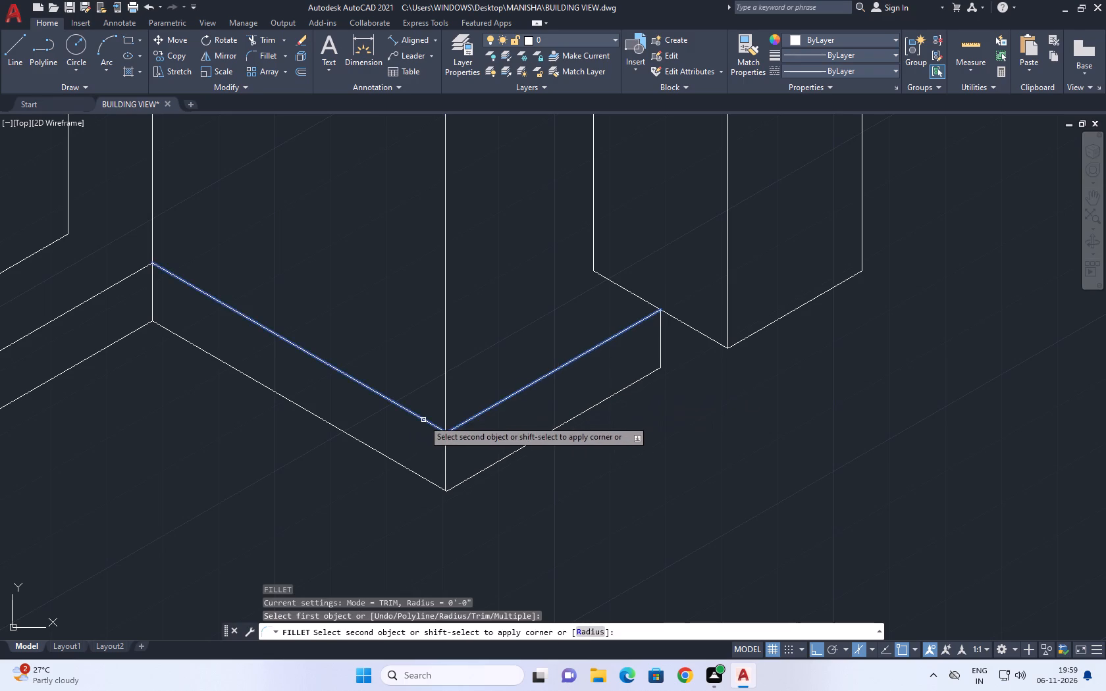
{"action": "left_click", "coordinate": [424, 420]}
Trim the portal frame's rear top beam line where it runs past the frame's far corner to the rear wall line.
{"action": "scroll", "coordinate": [555, 407], "scroll_direction": "down", "scroll_amount": 2}
{"action": "scroll", "coordinate": [618, 407], "scroll_direction": "down", "scroll_amount": 2}
{"action": "middle_click_drag", "start_coordinate": [660, 336], "coordinate": [665, 444]}
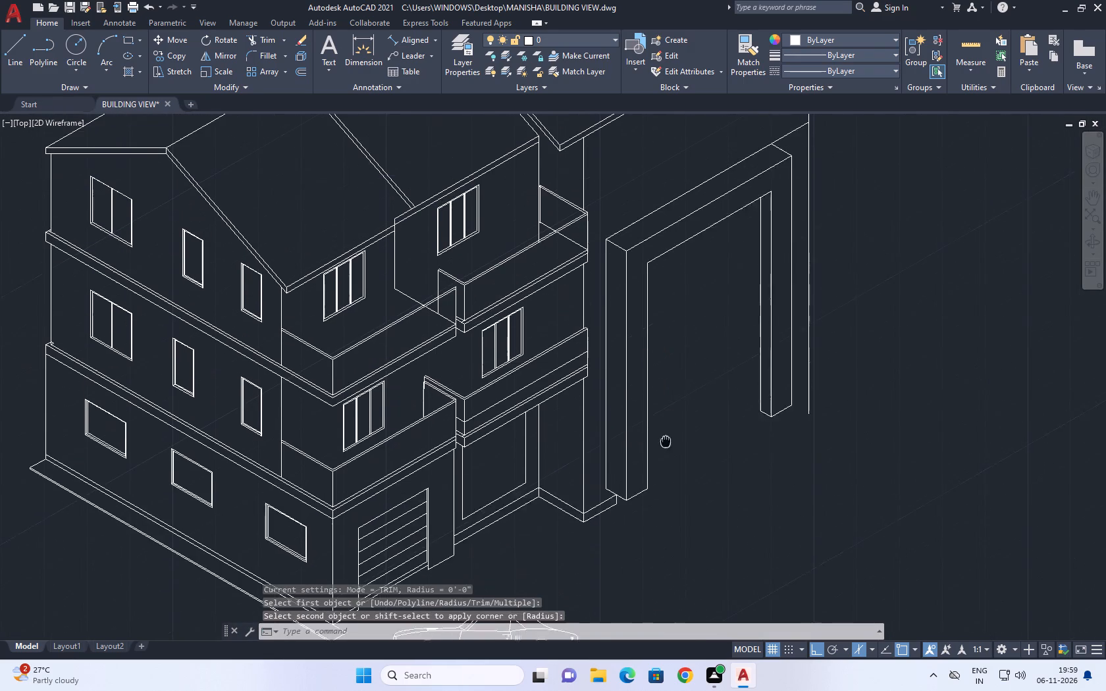
{"action": "middle_click_drag", "start_coordinate": [665, 444], "coordinate": [656, 452]}
{"action": "middle_click_drag", "start_coordinate": [709, 316], "coordinate": [678, 438]}
{"action": "type", "text": "tr"}
{"action": "key", "text": "space"}
{"action": "left_click", "coordinate": [757, 269]}
{"action": "left_click", "coordinate": [750, 253]}
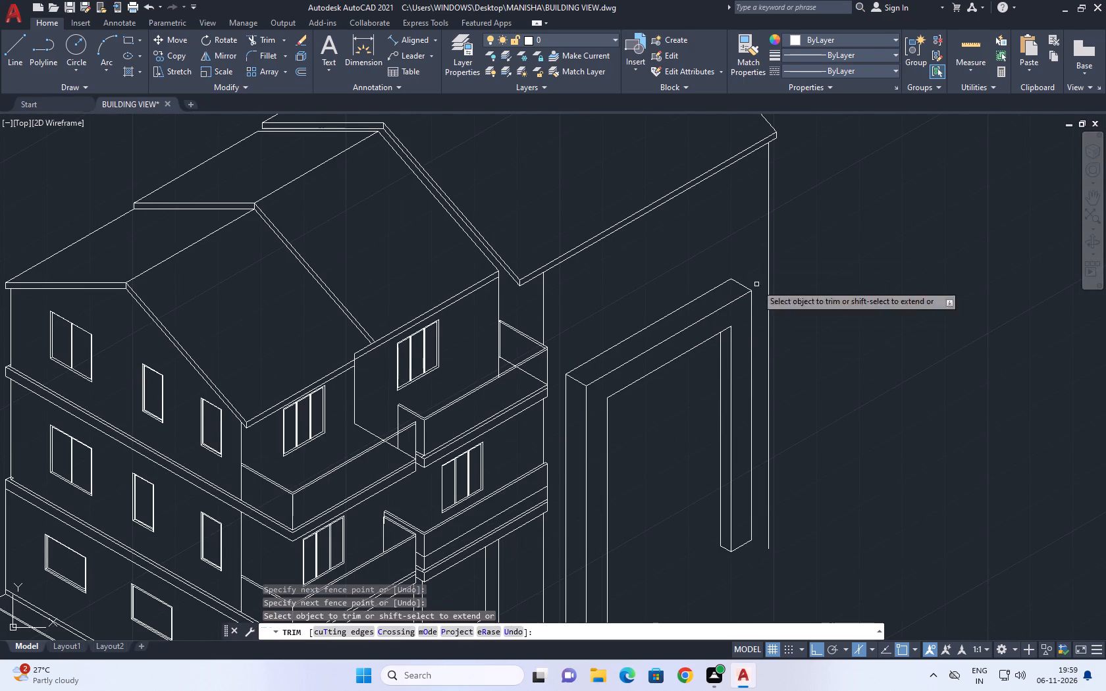
Extend the rear roof's ridge line so it reaches the peak of the large gable in front.
{"action": "key", "text": "Escape"}
{"action": "middle_click_drag", "start_coordinate": [600, 361], "coordinate": [705, 500]}
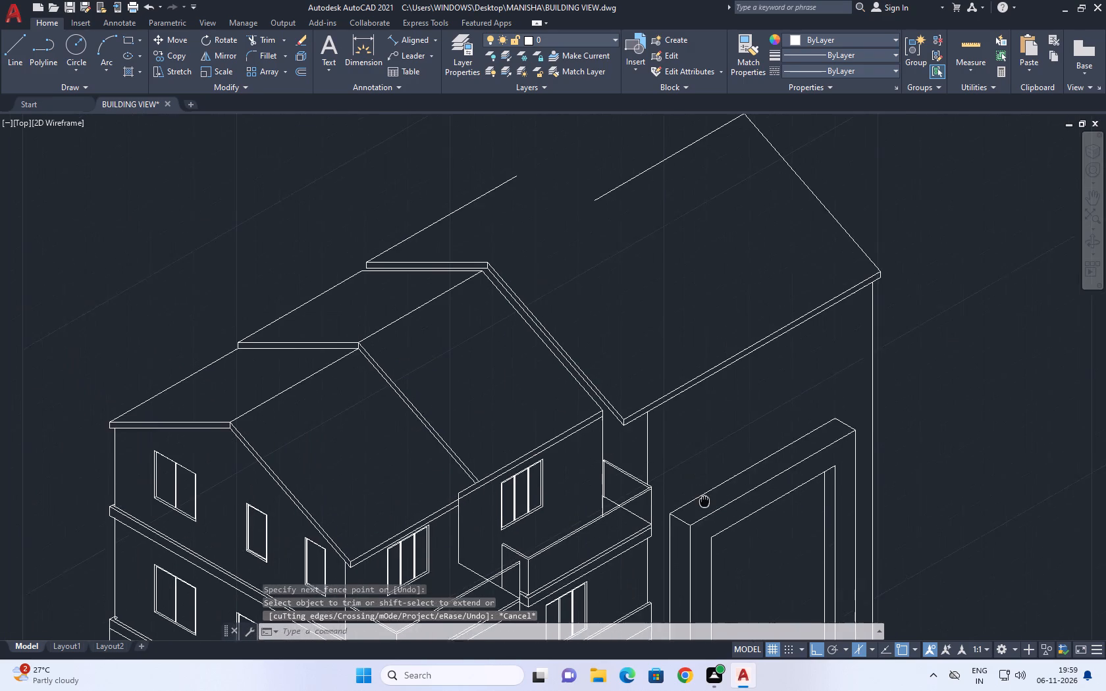
{"action": "middle_click_drag", "start_coordinate": [705, 500], "coordinate": [707, 502]}
{"action": "middle_click_drag", "start_coordinate": [793, 369], "coordinate": [771, 428]}
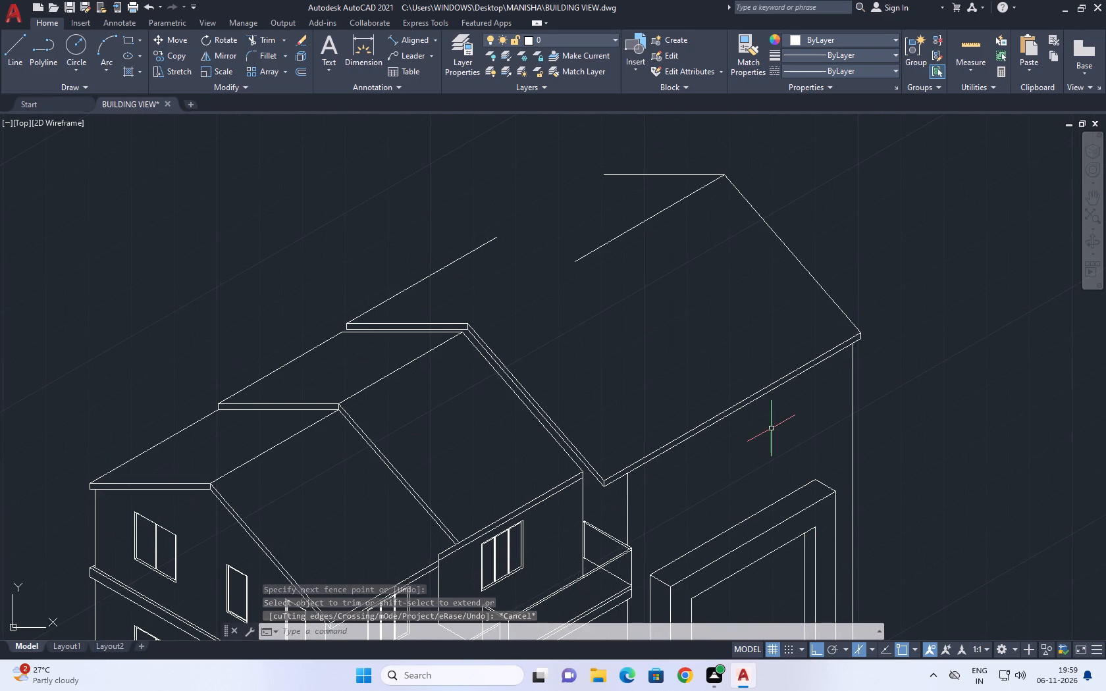
{"action": "key", "text": "e"}
{"action": "key", "text": "x"}
{"action": "key", "text": "space"}
{"action": "left_click", "coordinate": [603, 251]}
{"action": "left_click", "coordinate": [583, 242]}
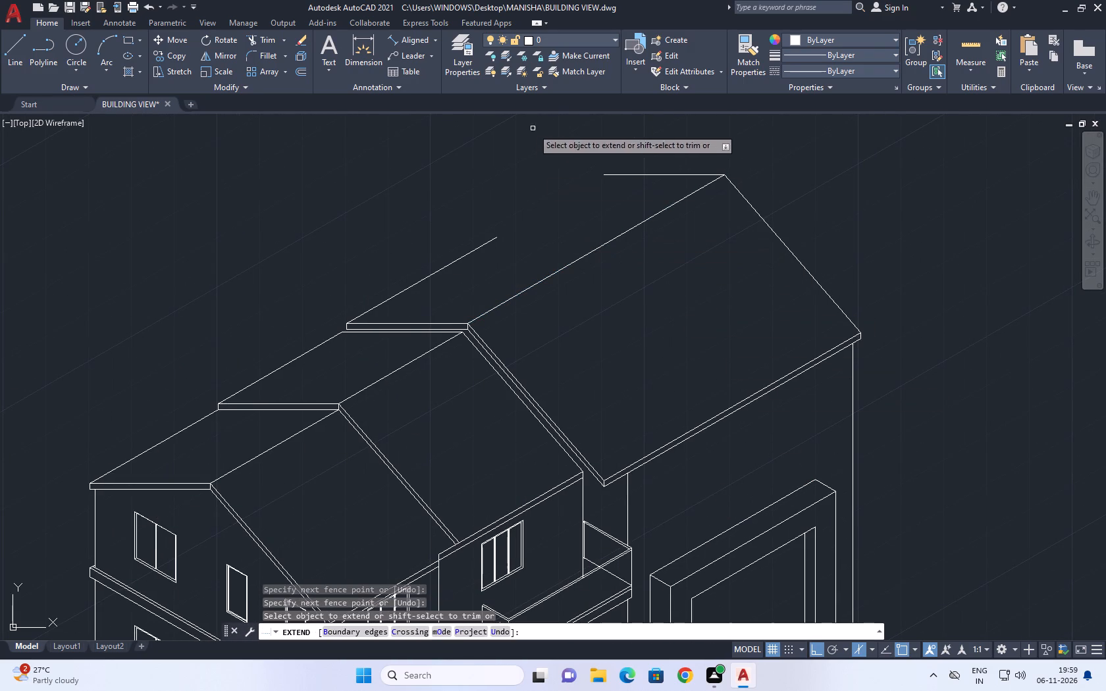
{"action": "key", "text": "Escape"}
Fillet the rear roof's far sloping eave line and its top back edge into a sharp corner.
{"action": "key", "text": "f"}
{"action": "key", "text": "space"}
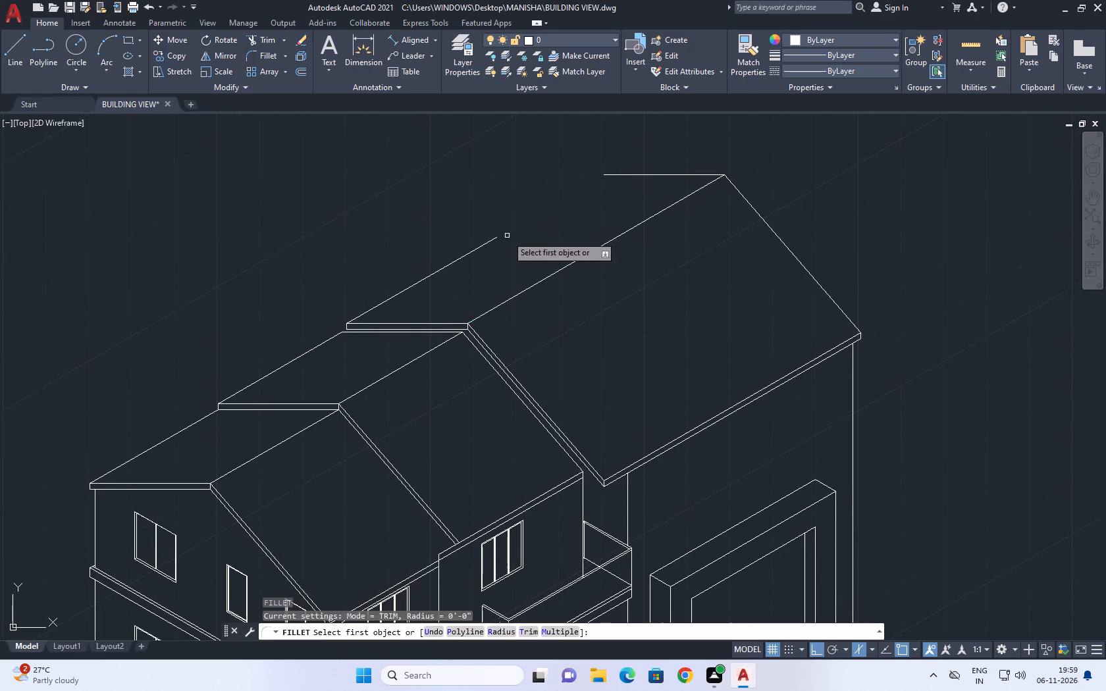
{"action": "left_click", "coordinate": [491, 240]}
{"action": "left_click", "coordinate": [620, 176]}
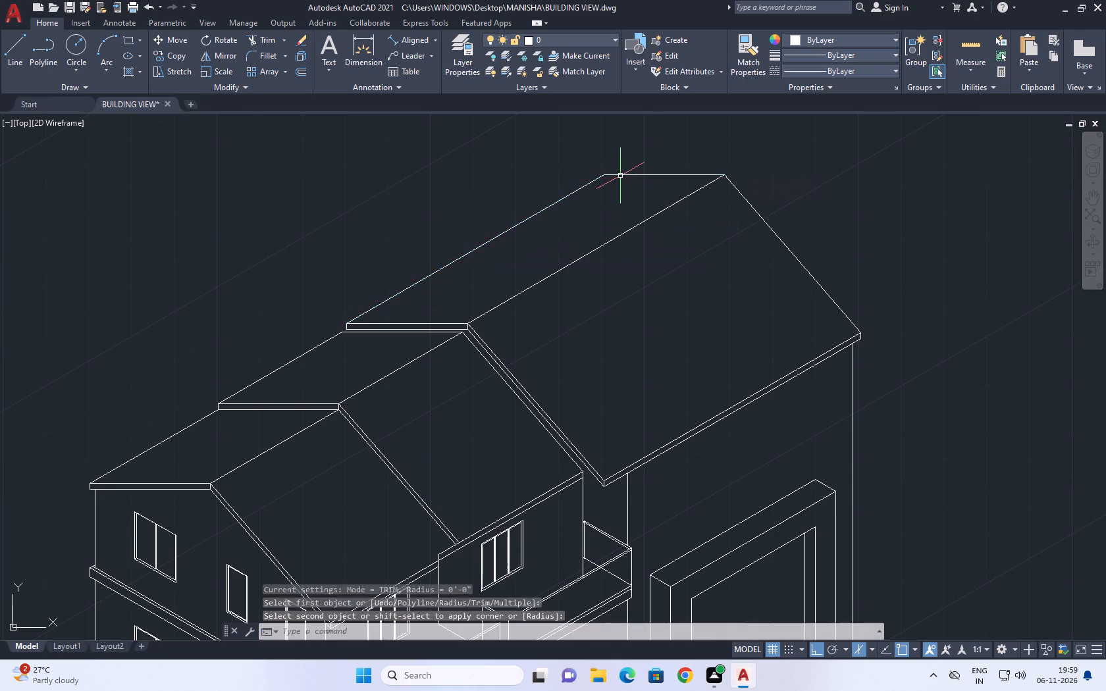
Examine the whole building view and the wall area between the rear roof and the portal frame.
{"action": "scroll", "coordinate": [636, 218], "scroll_direction": "down", "scroll_amount": 2}
{"action": "middle_click_drag", "start_coordinate": [649, 434], "coordinate": [562, 437]}
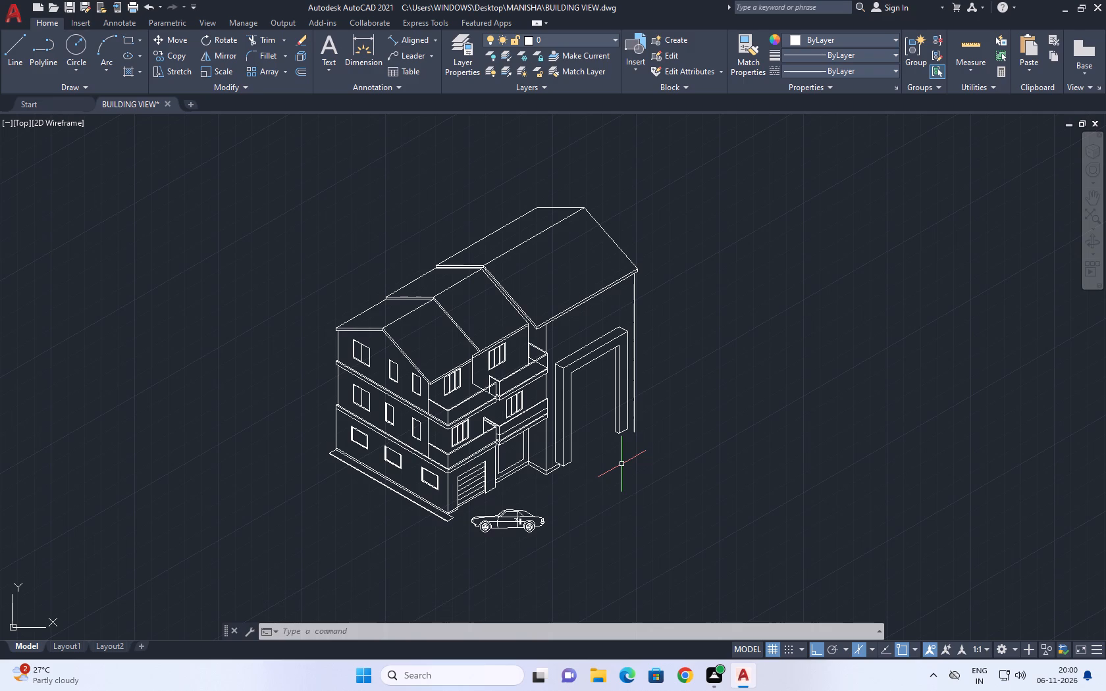
{"action": "middle_click_drag", "start_coordinate": [517, 431], "coordinate": [629, 440]}
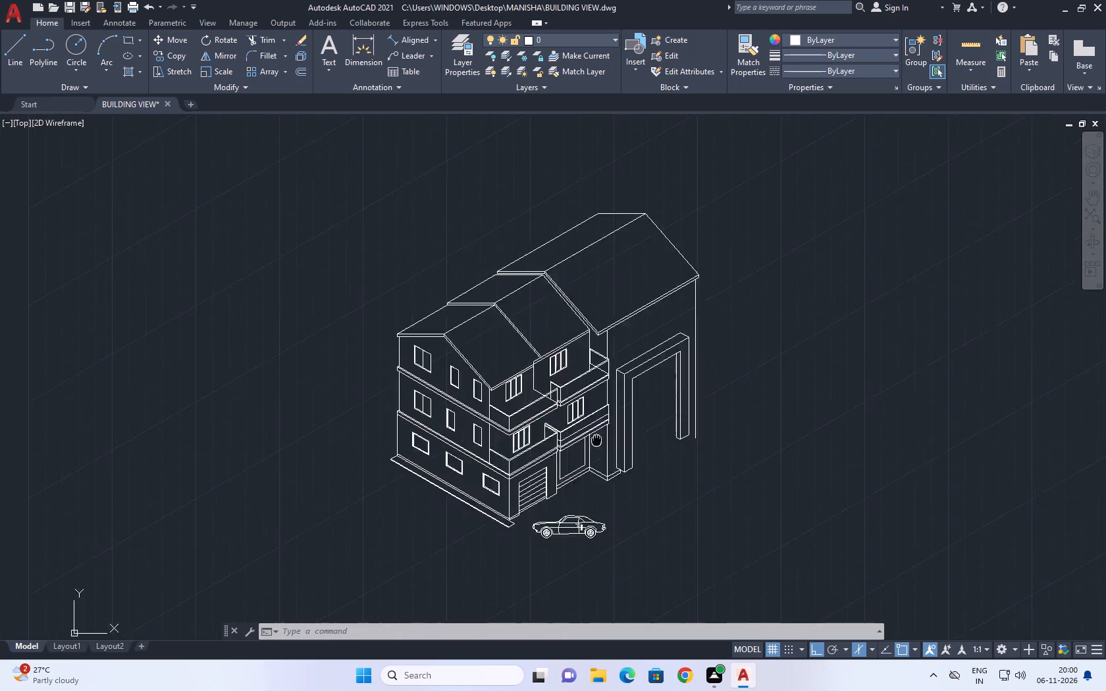
{"action": "middle_click_drag", "start_coordinate": [629, 440], "coordinate": [671, 419]}
{"action": "scroll", "coordinate": [685, 400], "scroll_direction": "up", "scroll_amount": 1}
{"action": "middle_click_drag", "start_coordinate": [747, 303], "coordinate": [681, 382]}
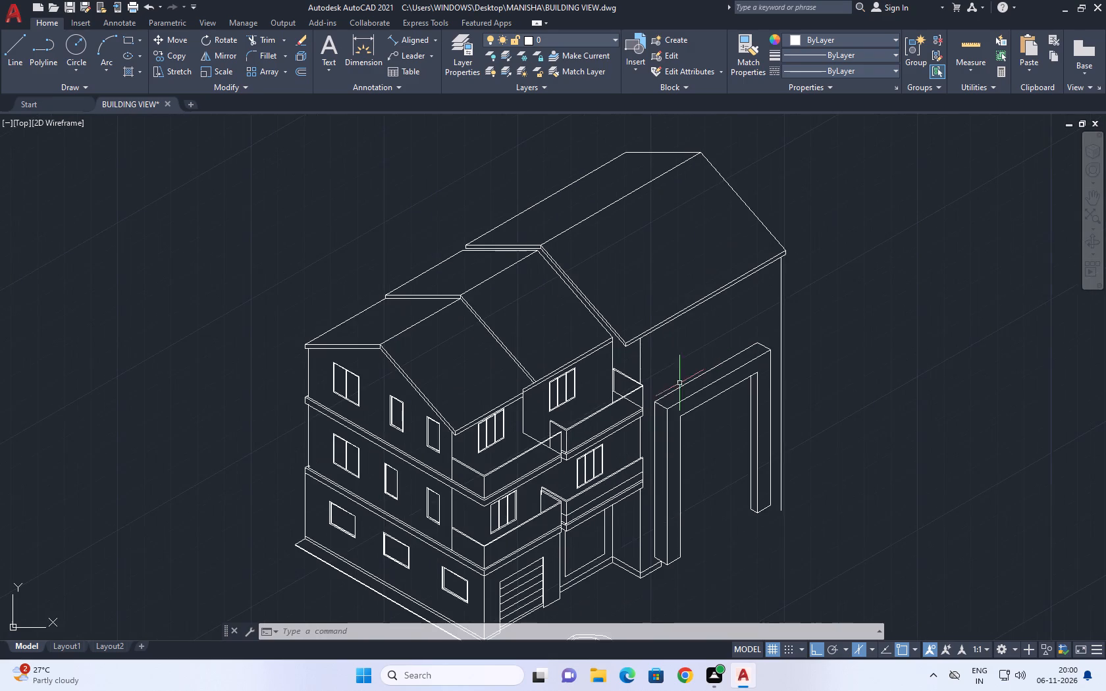
{"action": "scroll", "coordinate": [643, 353], "scroll_direction": "up", "scroll_amount": 3}
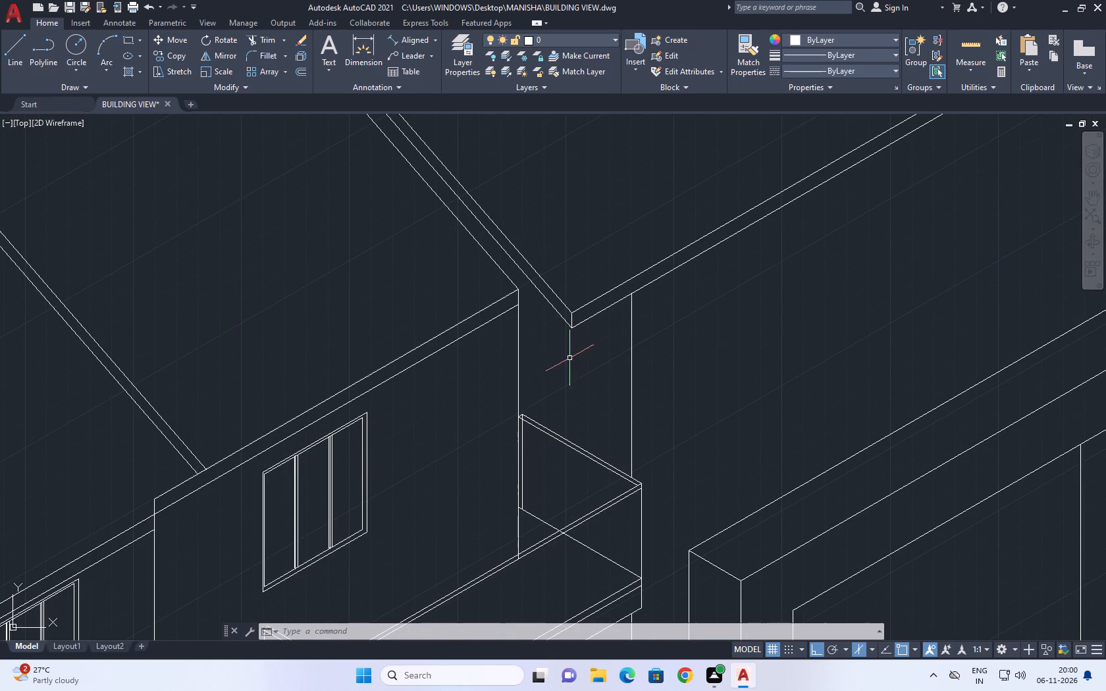
{"action": "middle_click_drag", "start_coordinate": [694, 330], "coordinate": [680, 328]}
{"action": "scroll", "coordinate": [637, 347], "scroll_direction": "down", "scroll_amount": 1}
{"action": "middle_click_drag", "start_coordinate": [715, 336], "coordinate": [705, 338]}
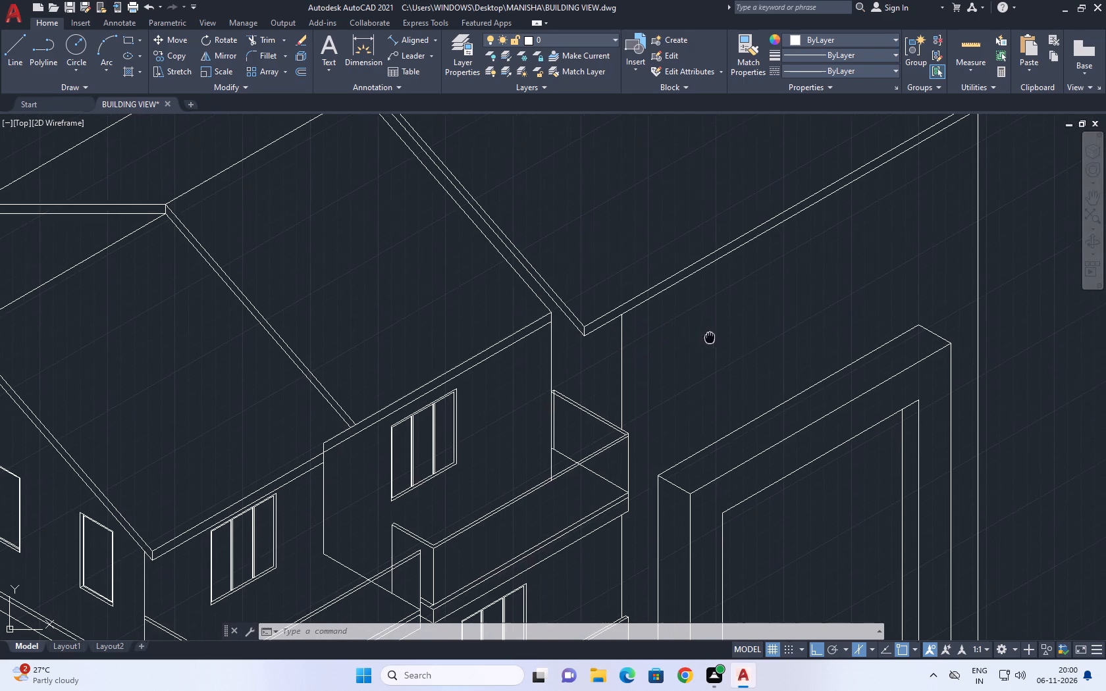
{"action": "middle_click_drag", "start_coordinate": [705, 338], "coordinate": [664, 241]}
{"action": "scroll", "coordinate": [606, 278], "scroll_direction": "down", "scroll_amount": 2}
{"action": "middle_click_drag", "start_coordinate": [696, 281], "coordinate": [682, 281]}
{"action": "scroll", "coordinate": [689, 281], "scroll_direction": "down", "scroll_amount": 1}
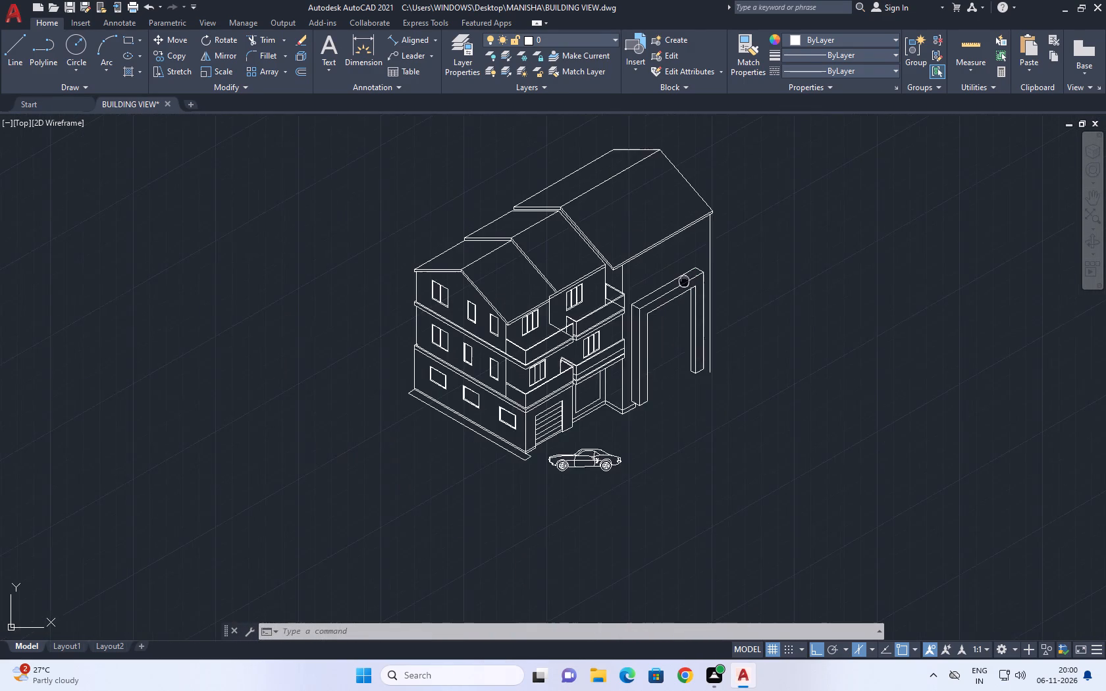
{"action": "middle_click_drag", "start_coordinate": [682, 281], "coordinate": [661, 266]}
Draw a closed isometric window outline, 4' high and 12' long, on the rear wall above the portal frame.
{"action": "scroll", "coordinate": [621, 276], "scroll_direction": "up", "scroll_amount": 1}
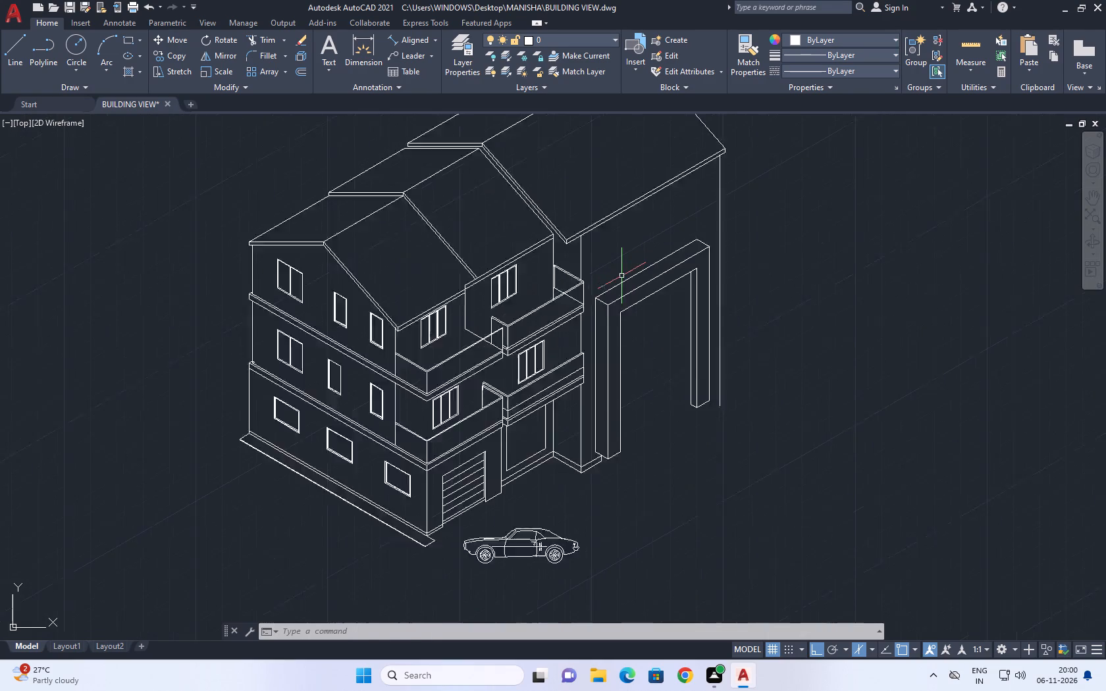
{"action": "scroll", "coordinate": [621, 276], "scroll_direction": "up", "scroll_amount": 1}
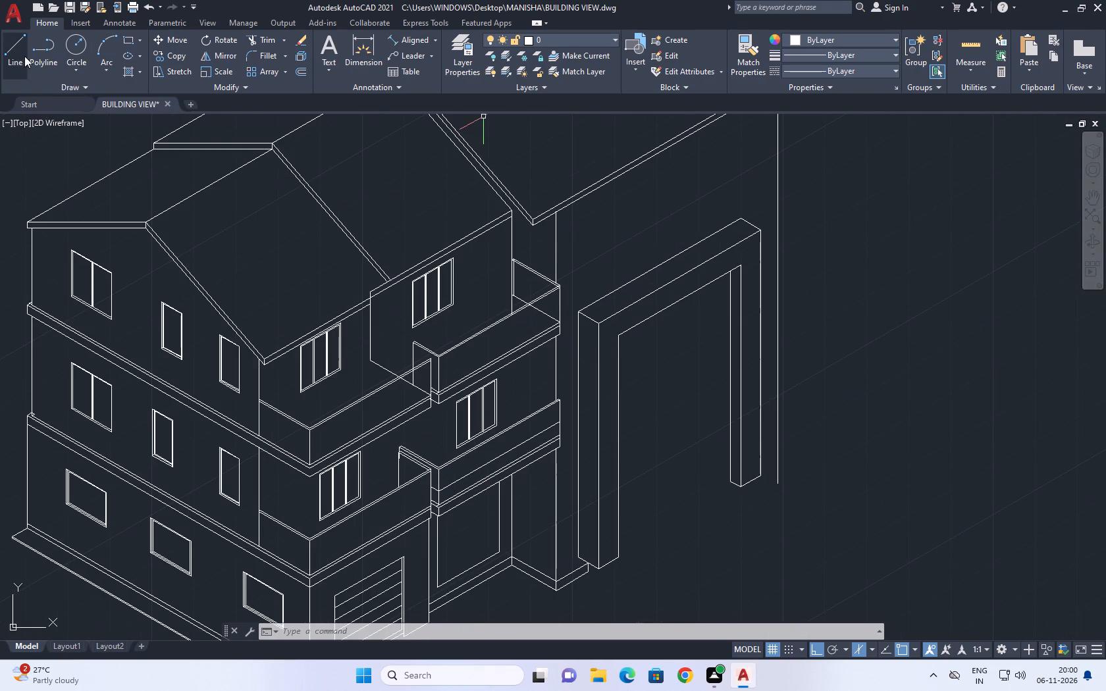
{"action": "left_click", "coordinate": [18, 51]}
{"action": "scroll", "coordinate": [605, 261], "scroll_direction": "up", "scroll_amount": 2}
{"action": "middle_click_drag", "start_coordinate": [612, 282], "coordinate": [619, 334]}
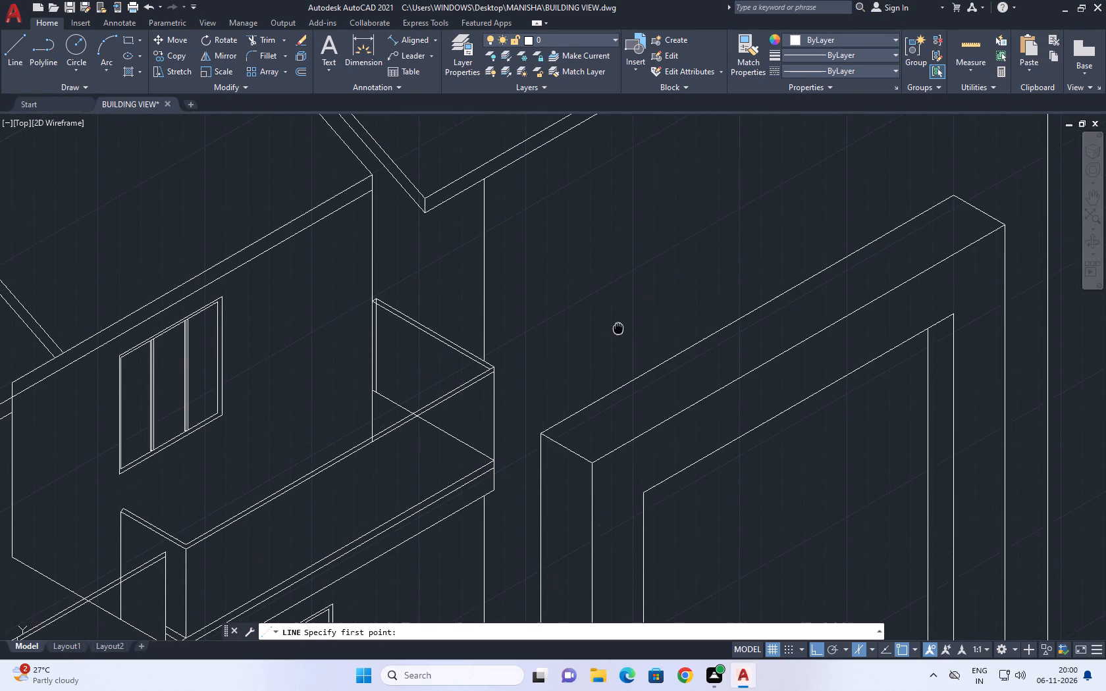
{"action": "middle_click_drag", "start_coordinate": [619, 334], "coordinate": [641, 419]}
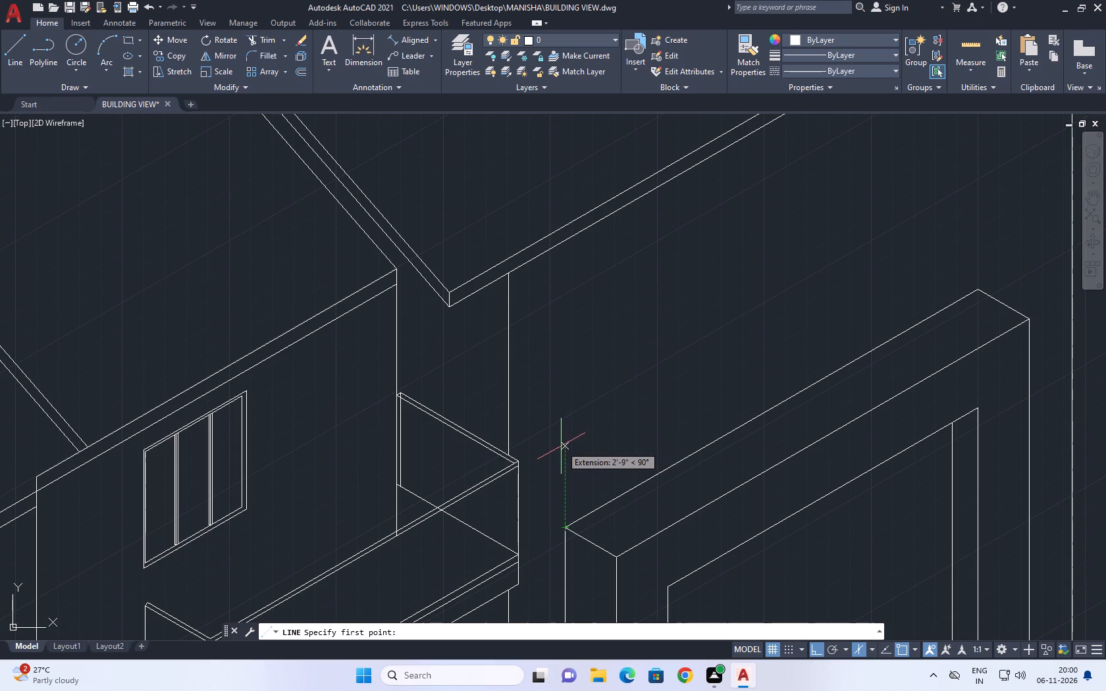
{"action": "left_click", "coordinate": [588, 448]}
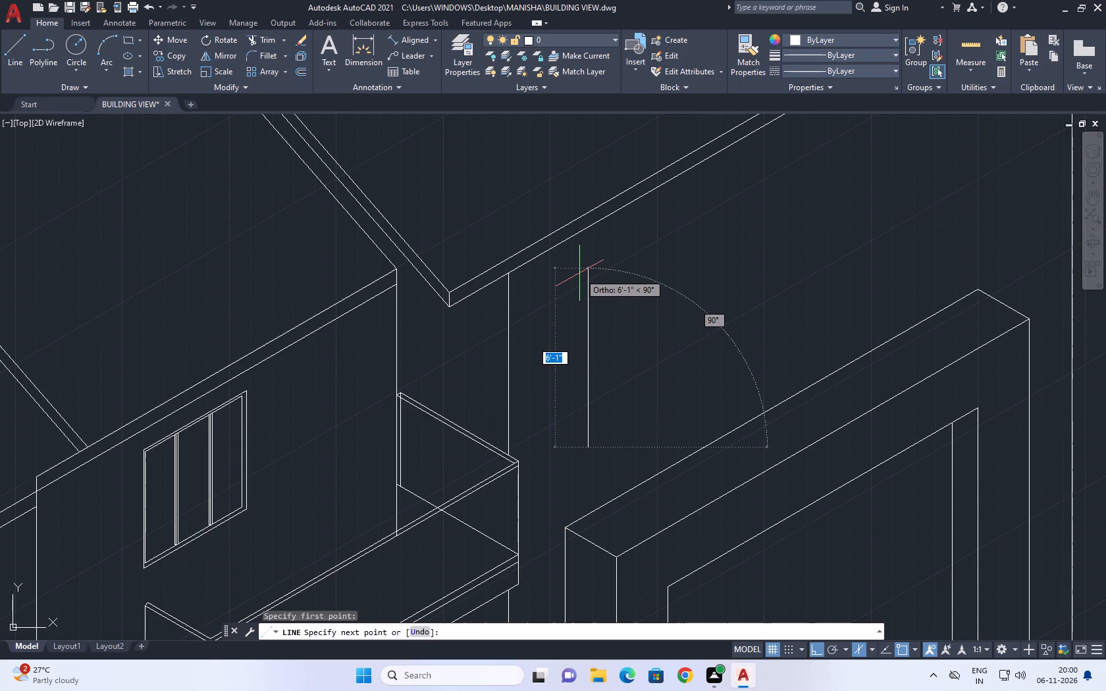
{"action": "type", "text": "4'"}
{"action": "key", "text": "space"}
{"action": "scroll", "coordinate": [772, 239], "scroll_direction": "down", "scroll_amount": 1}
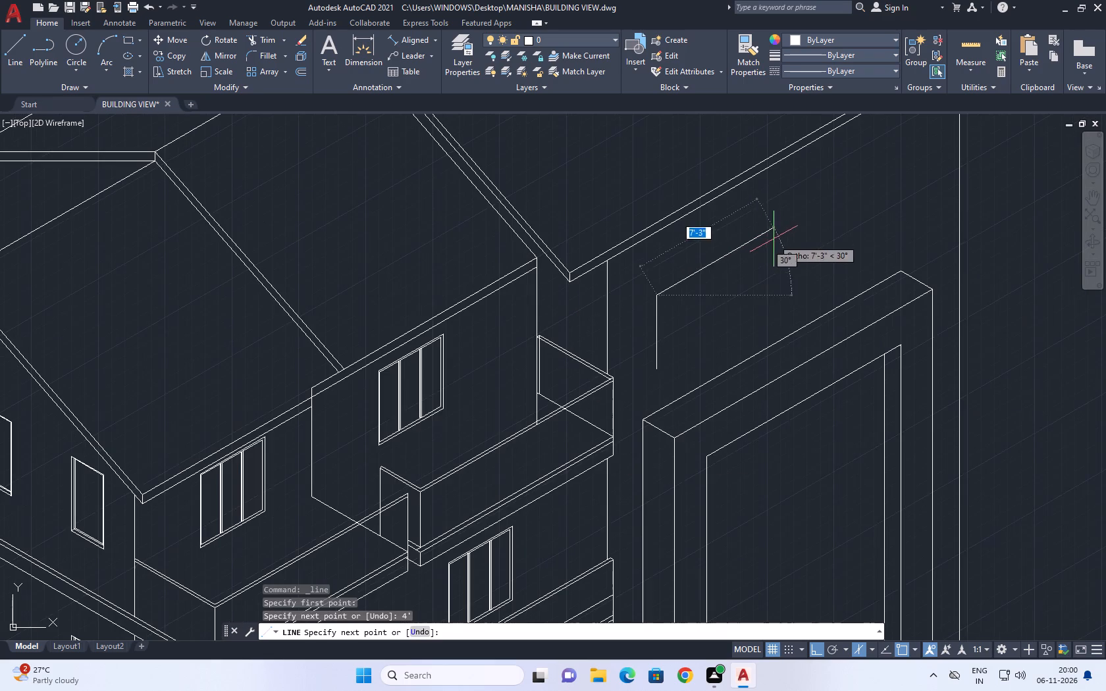
{"action": "middle_click_drag", "start_coordinate": [801, 231], "coordinate": [781, 292]}
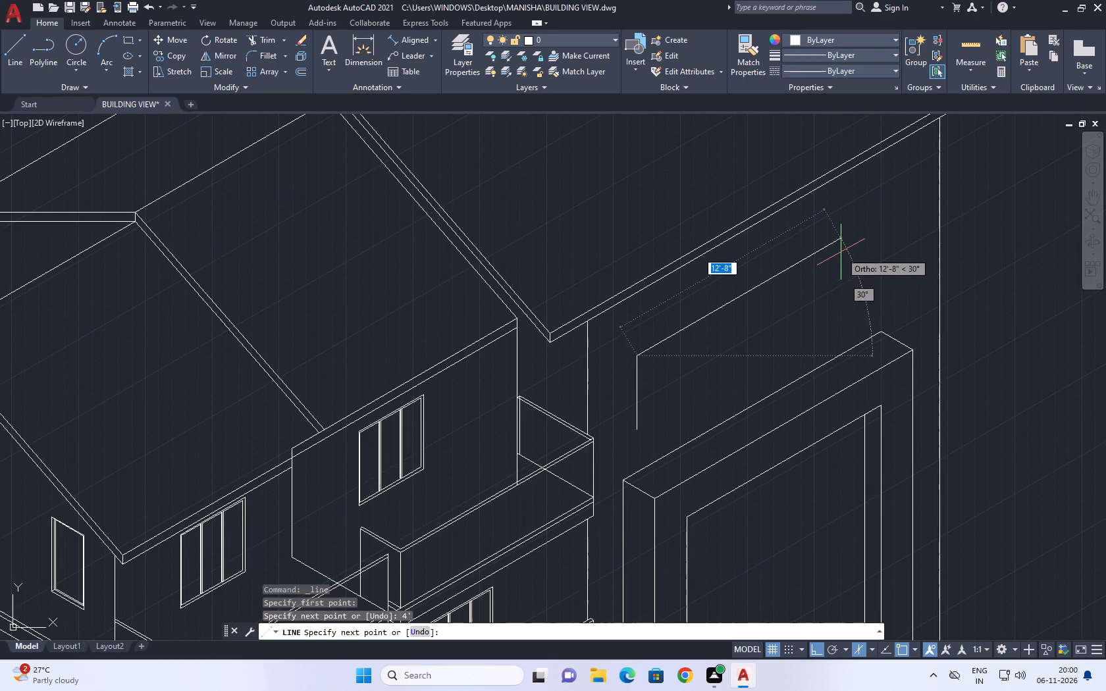
{"action": "type", "text": "12'"}
{"action": "key", "text": "space"}
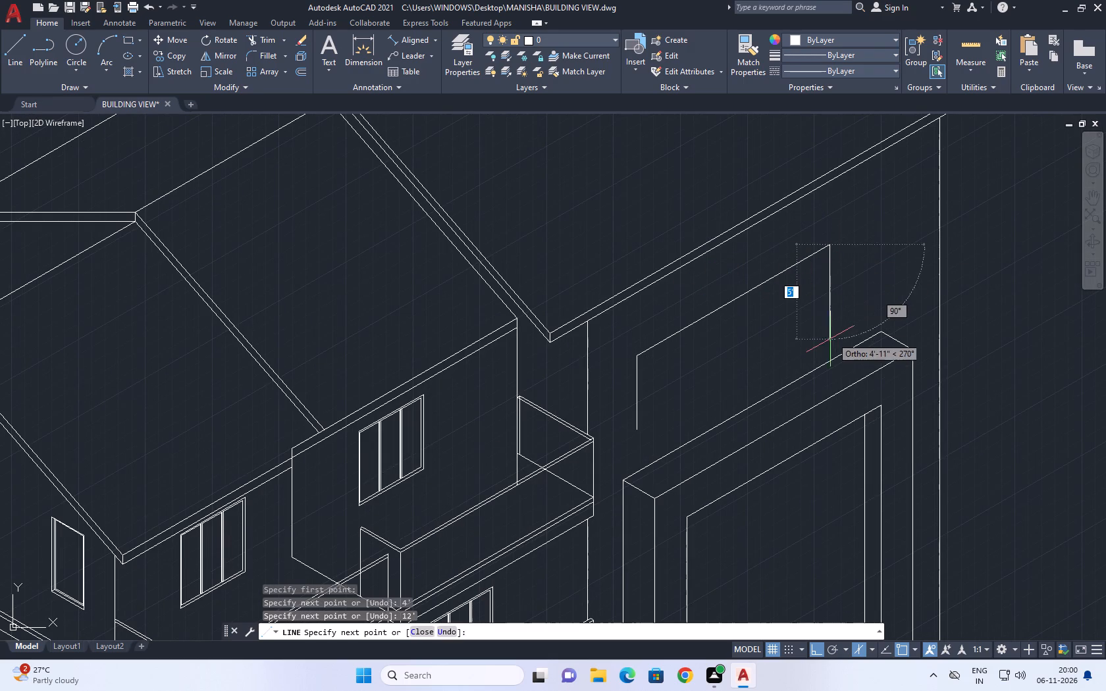
{"action": "key", "text": "4"}
{"action": "type", "text": "'"}
{"action": "key", "text": "space"}
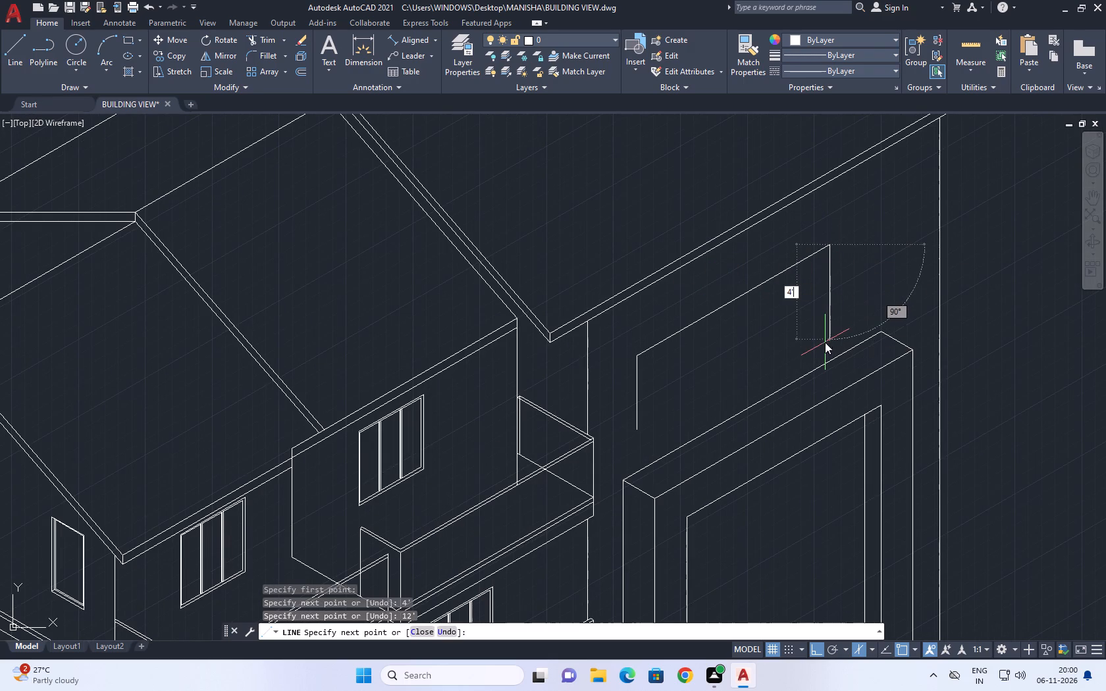
{"action": "left_click", "coordinate": [635, 432]}
{"action": "key", "text": "space"}
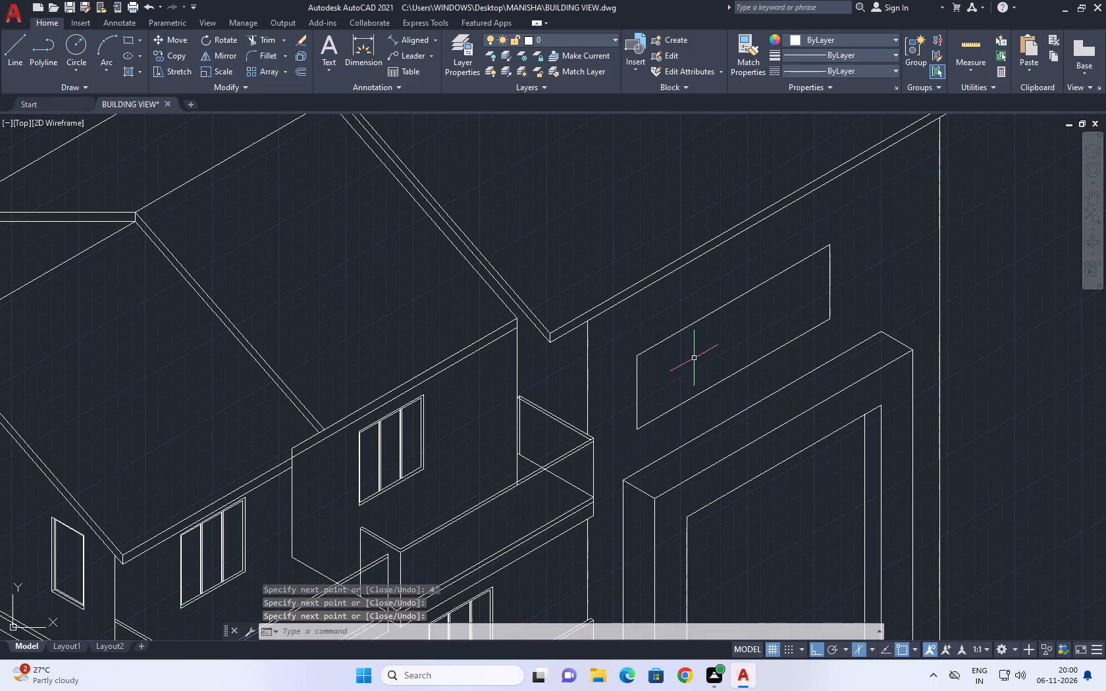
Copy the new window outline's lower line 2 inches inward along the left isoplane's 150° direction.
{"action": "middle_click_drag", "start_coordinate": [704, 365], "coordinate": [747, 403]}
{"action": "left_click", "coordinate": [740, 432]}
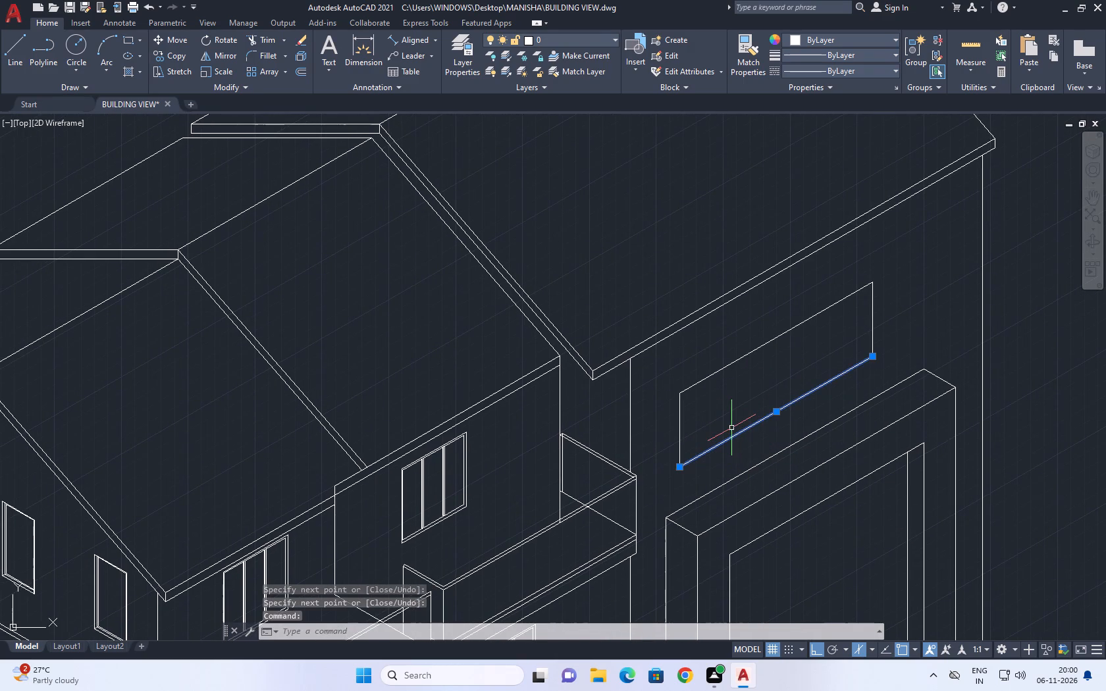
{"action": "type", "text": "co"}
{"action": "key", "text": "space"}
{"action": "left_click", "coordinate": [729, 430]}
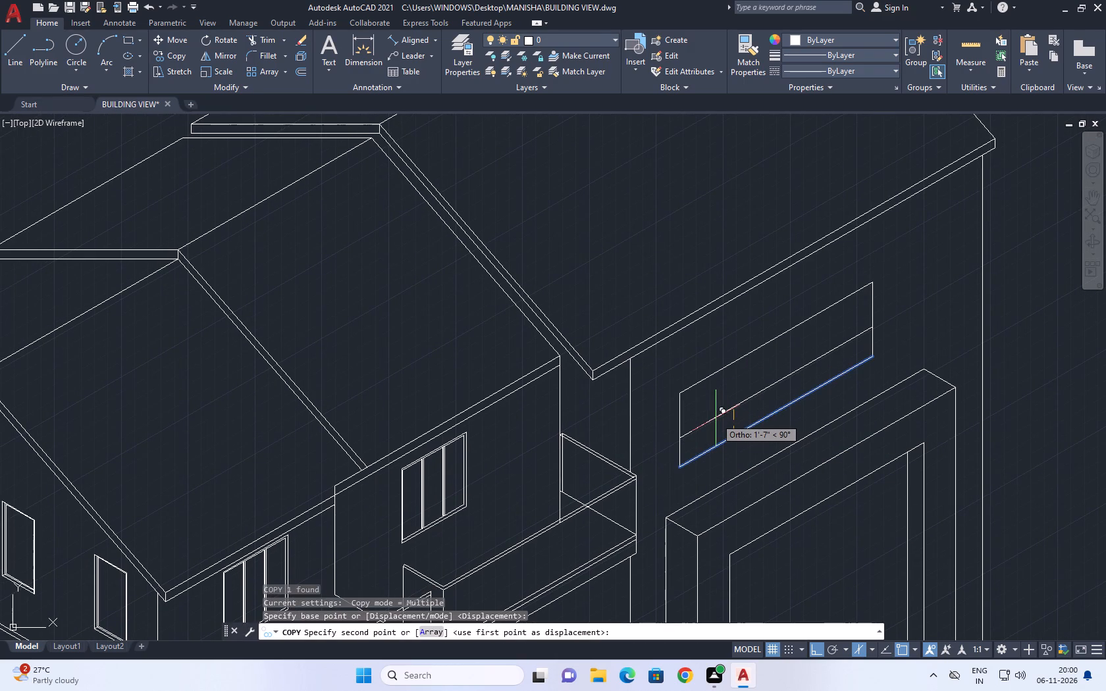
{"action": "key", "text": "F5"}
{"action": "scroll", "coordinate": [714, 419], "scroll_direction": "up", "scroll_amount": 2}
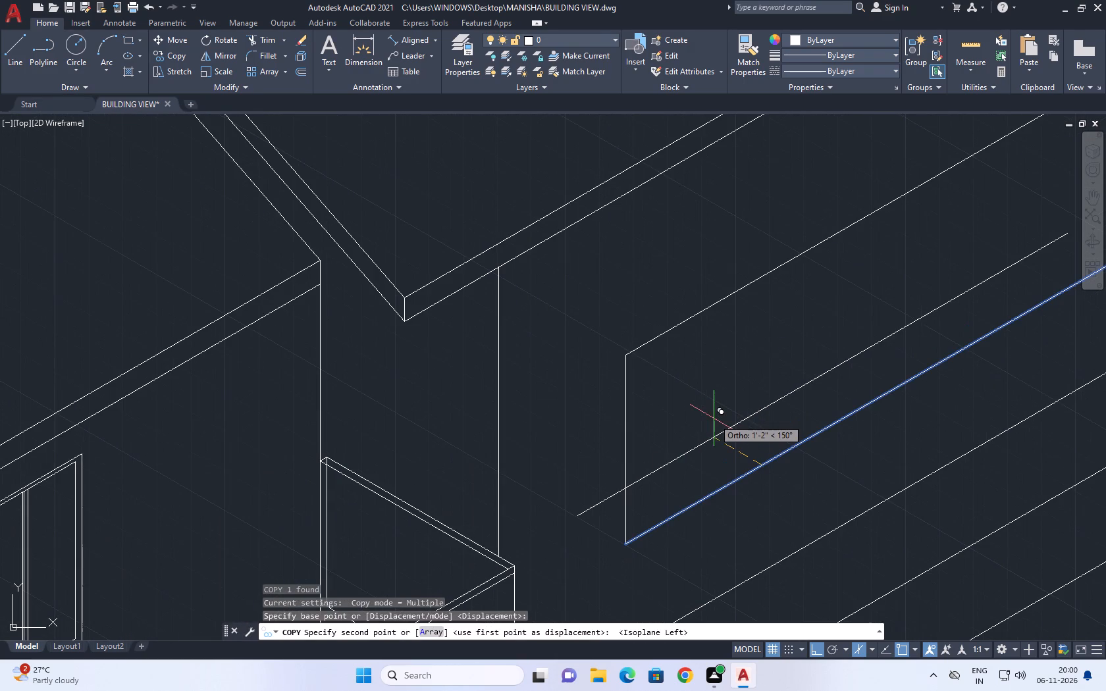
{"action": "key", "text": "9"}
{"action": "key", "text": "BackSpace"}
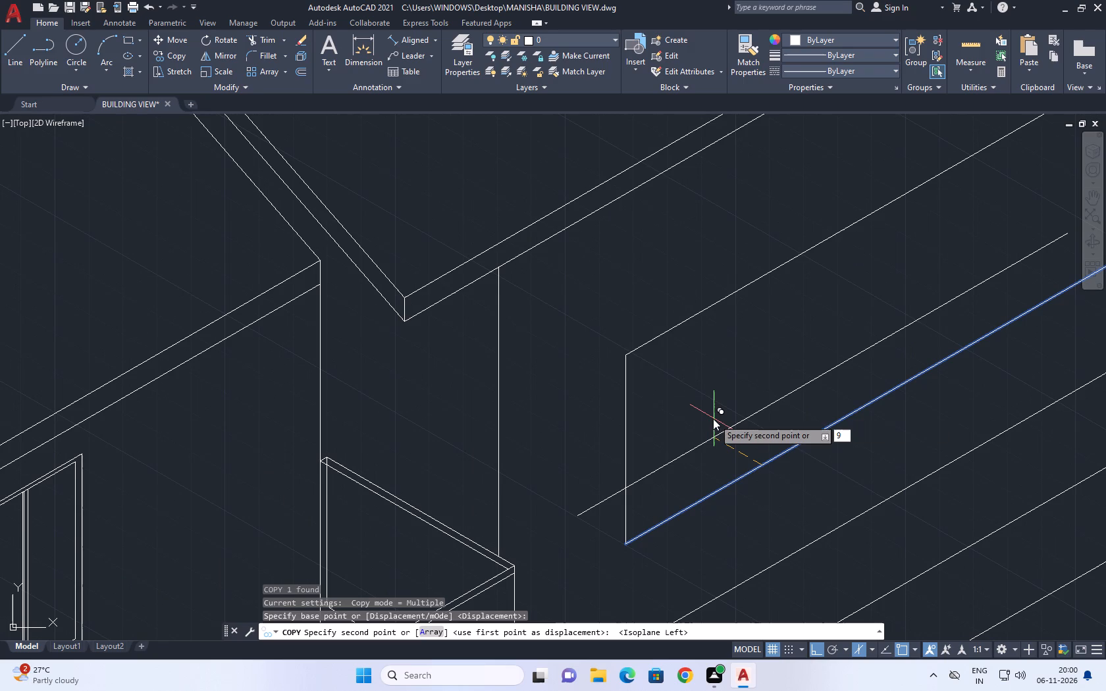
{"action": "key", "text": "2"}
{"action": "key", "text": "Return"}
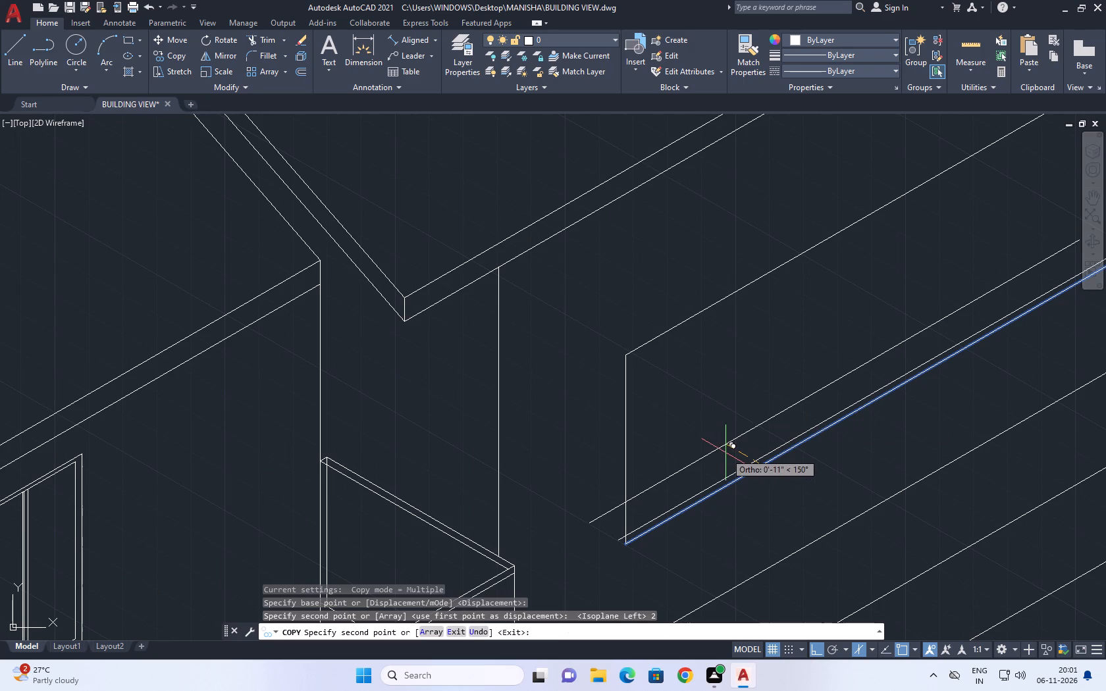
{"action": "key", "text": "Escape"}
Copy the window outline's far vertical edge 2 inches inward, with ortho off.
{"action": "scroll", "coordinate": [730, 326], "scroll_direction": "down", "scroll_amount": 2}
{"action": "scroll", "coordinate": [912, 273], "scroll_direction": "up", "scroll_amount": 2}
{"action": "left_click", "coordinate": [860, 267]}
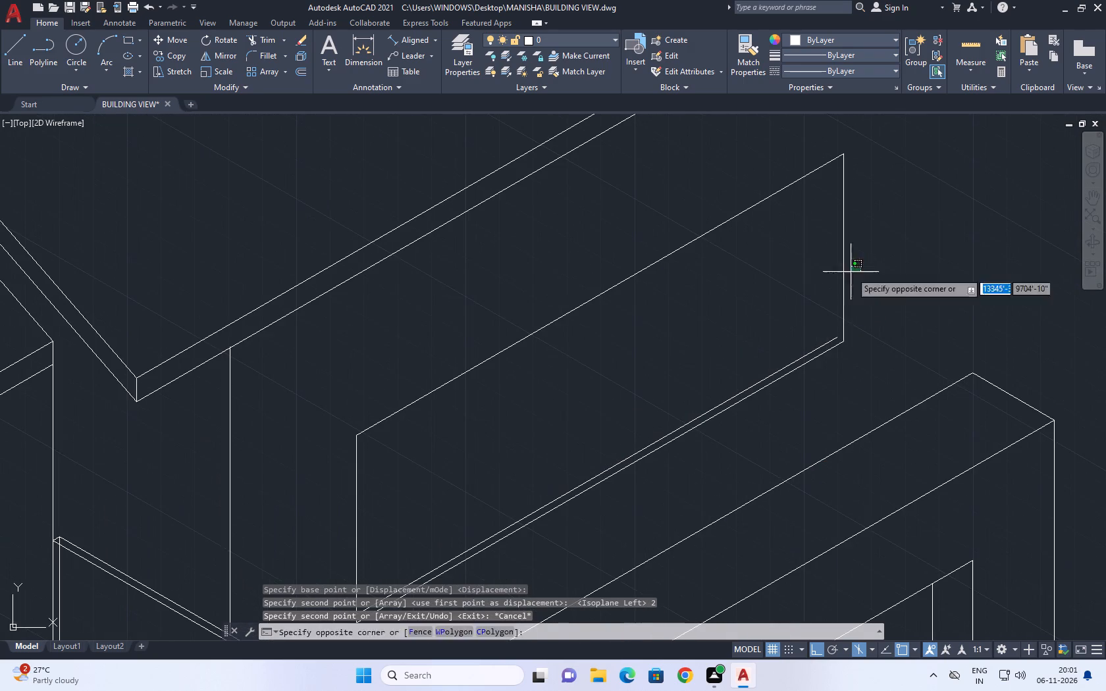
{"action": "left_click", "coordinate": [819, 292]}
{"action": "type", "text": "co"}
{"action": "key", "text": "space"}
{"action": "left_click", "coordinate": [937, 252]}
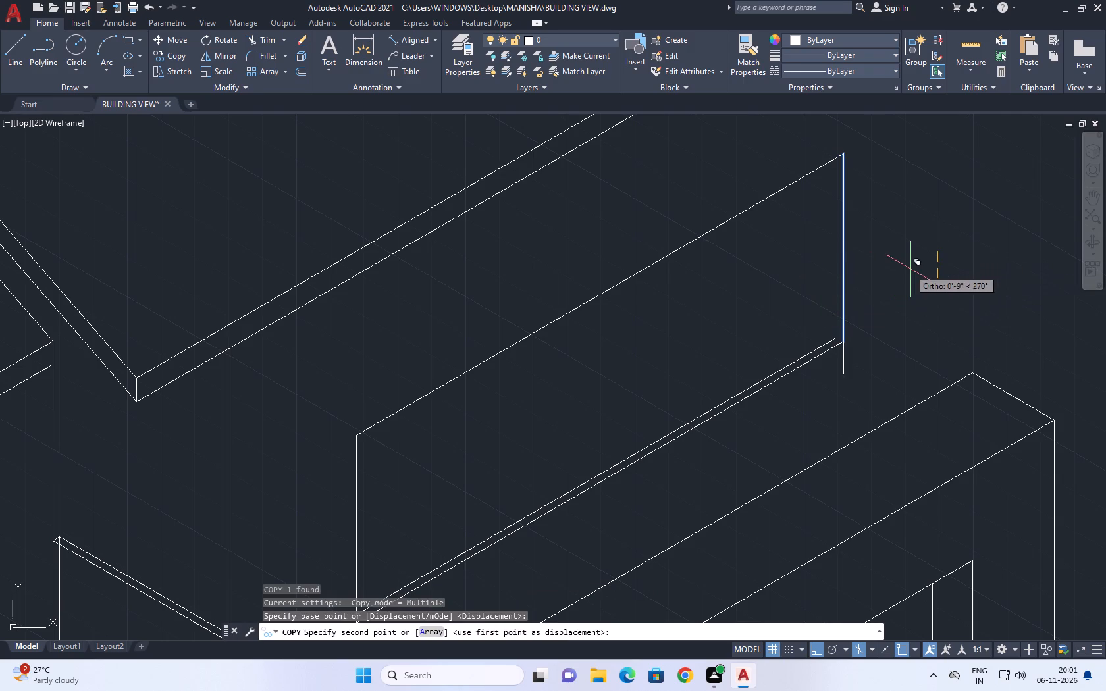
{"action": "key", "text": "F8"}
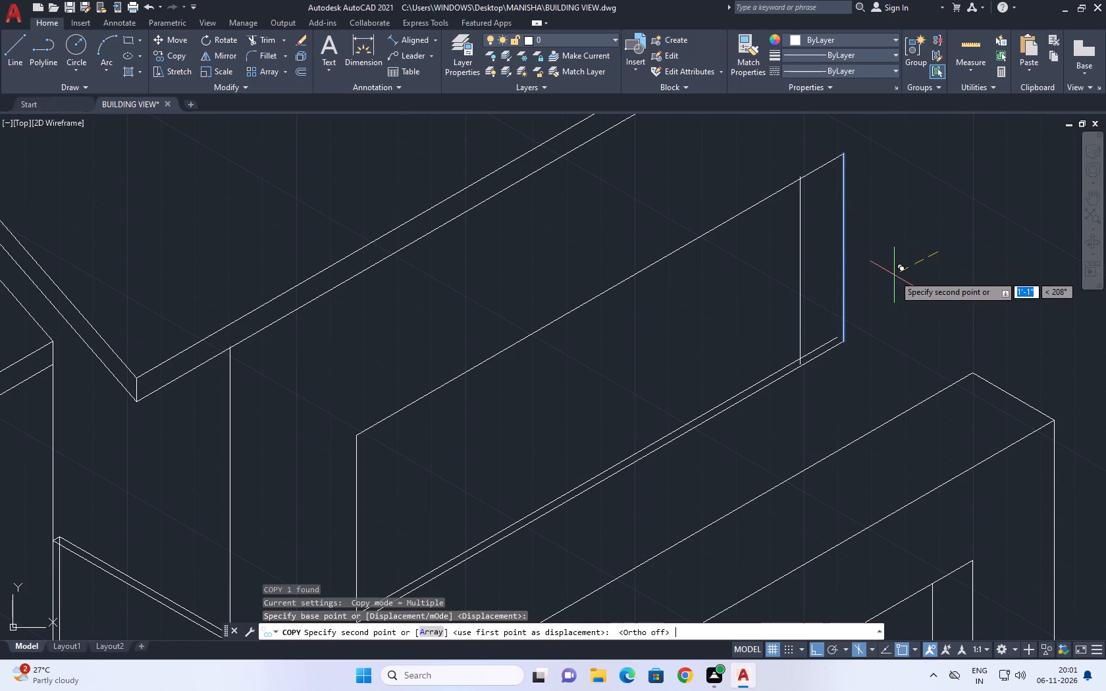
{"action": "key", "text": "2"}
{"action": "key", "text": "Return"}
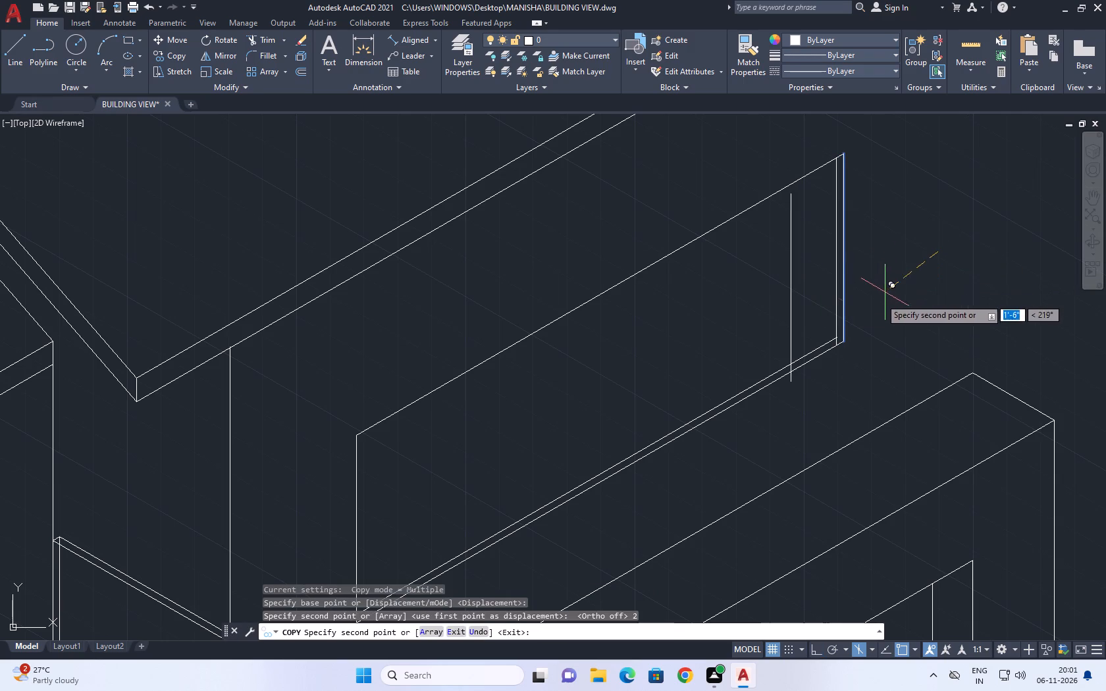
{"action": "key", "text": "Escape"}
Trim the overhanging ends of the copied inner lines at the window outline's two lower corners.
{"action": "key", "text": "t"}
{"action": "key", "text": "r"}
{"action": "key", "text": "space"}
{"action": "scroll", "coordinate": [845, 344], "scroll_direction": "up", "scroll_amount": 3}
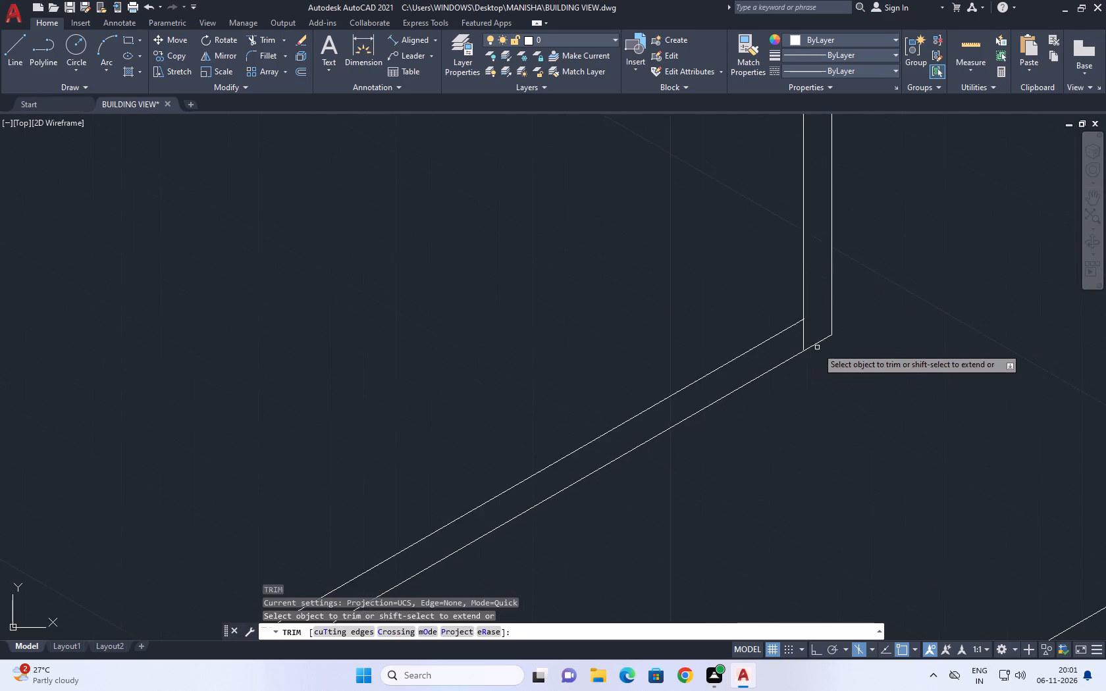
{"action": "scroll", "coordinate": [817, 347], "scroll_direction": "up", "scroll_amount": 4}
{"action": "left_click", "coordinate": [801, 291]}
{"action": "left_click", "coordinate": [708, 360]}
{"action": "scroll", "coordinate": [777, 216], "scroll_direction": "up", "scroll_amount": 2}
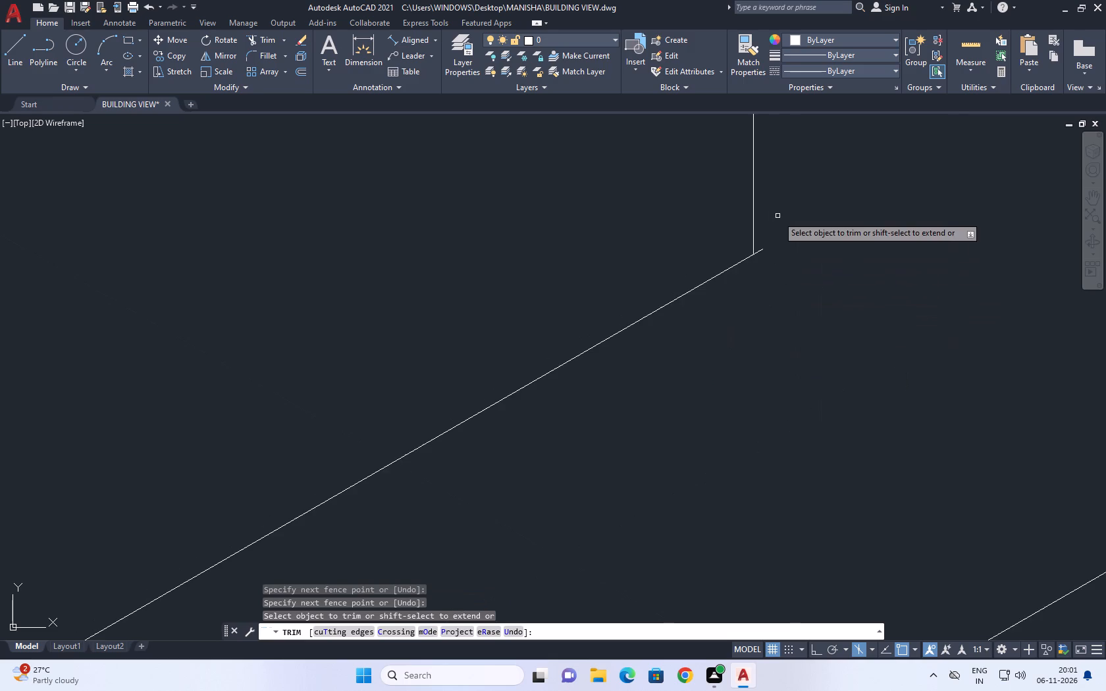
{"action": "scroll", "coordinate": [777, 216], "scroll_direction": "up", "scroll_amount": 2}
{"action": "left_click", "coordinate": [774, 232]}
{"action": "scroll", "coordinate": [781, 238], "scroll_direction": "down", "scroll_amount": 15}
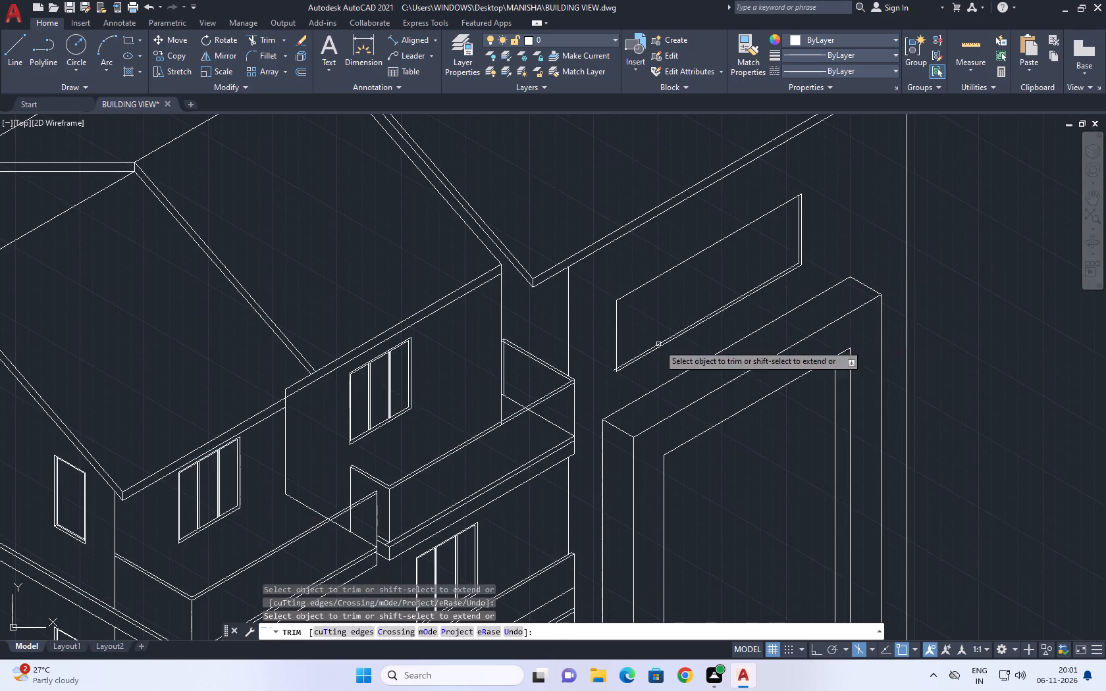
{"action": "scroll", "coordinate": [611, 394], "scroll_direction": "up", "scroll_amount": 6}
{"action": "middle_click_drag", "start_coordinate": [636, 225], "coordinate": [711, 442]}
{"action": "left_click", "coordinate": [712, 250]}
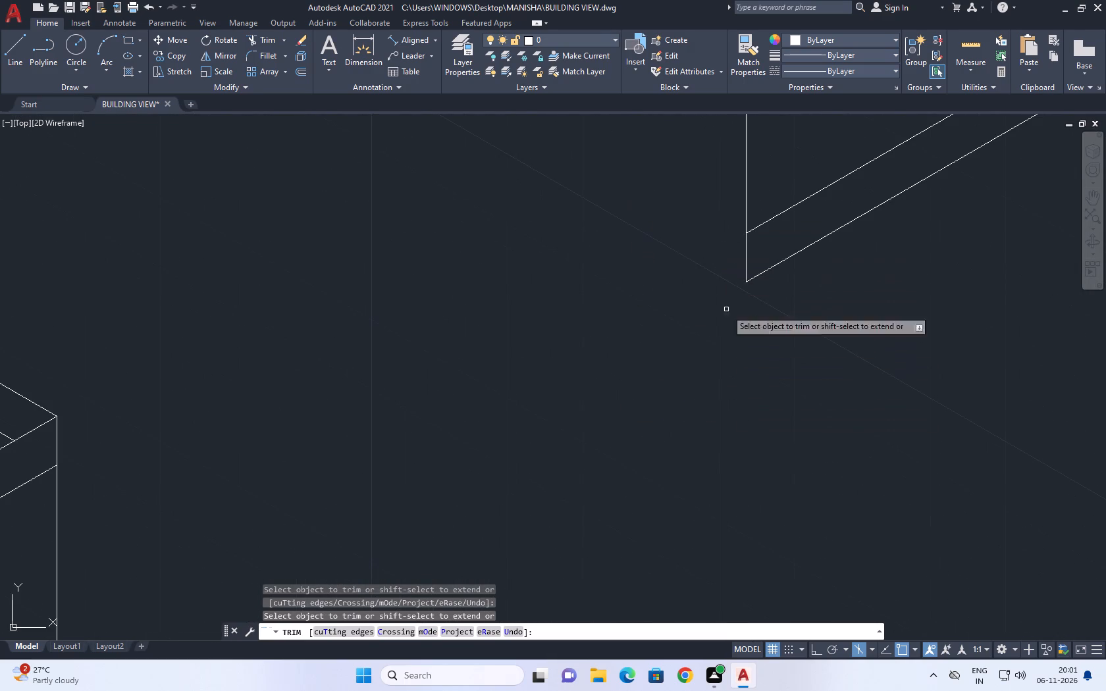
Draw a vertical divider line through the rear-wall window, nearer its far end, running past the lower edge with ortho on.
{"action": "scroll", "coordinate": [718, 344], "scroll_direction": "down", "scroll_amount": 6}
{"action": "key", "text": "Escape"}
{"action": "middle_click_drag", "start_coordinate": [866, 269], "coordinate": [866, 332]}
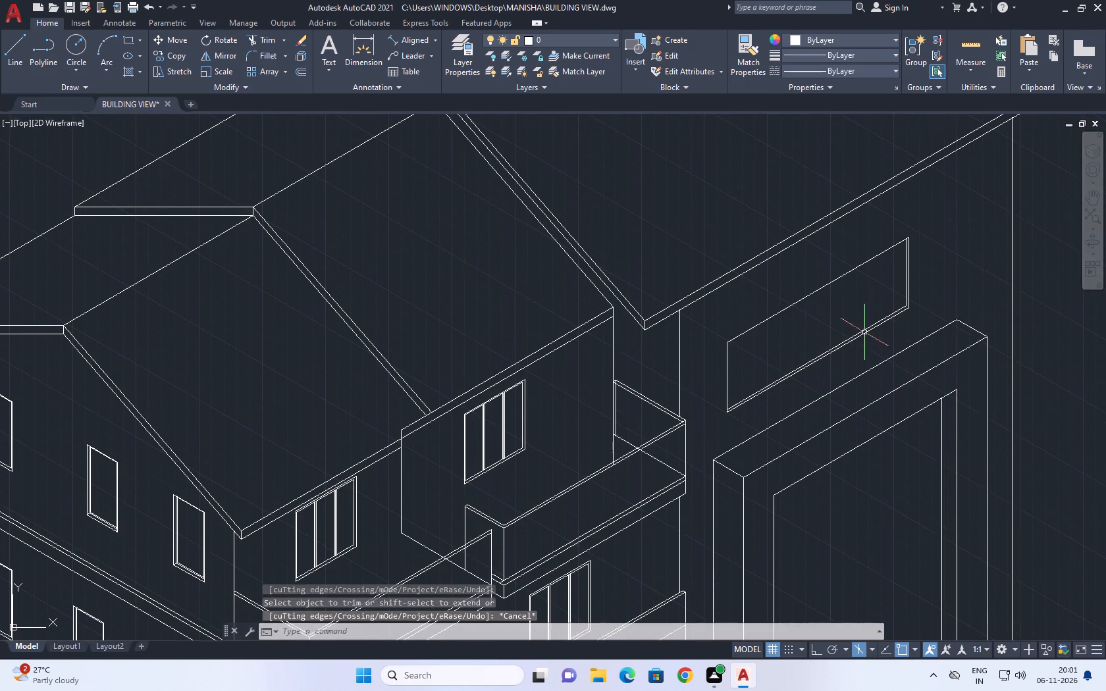
{"action": "key", "text": "space"}
{"action": "key", "text": "Escape"}
{"action": "type", "text": "l"}
{"action": "key", "text": "space"}
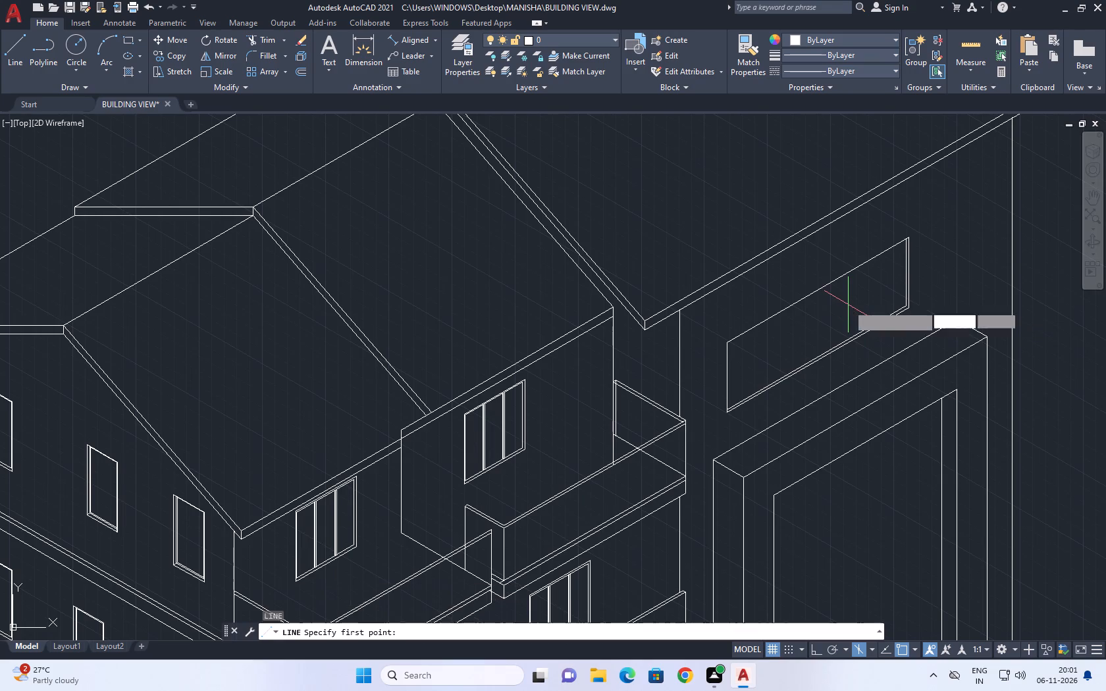
{"action": "scroll", "coordinate": [848, 305], "scroll_direction": "up", "scroll_amount": 1}
{"action": "left_click", "coordinate": [847, 253]}
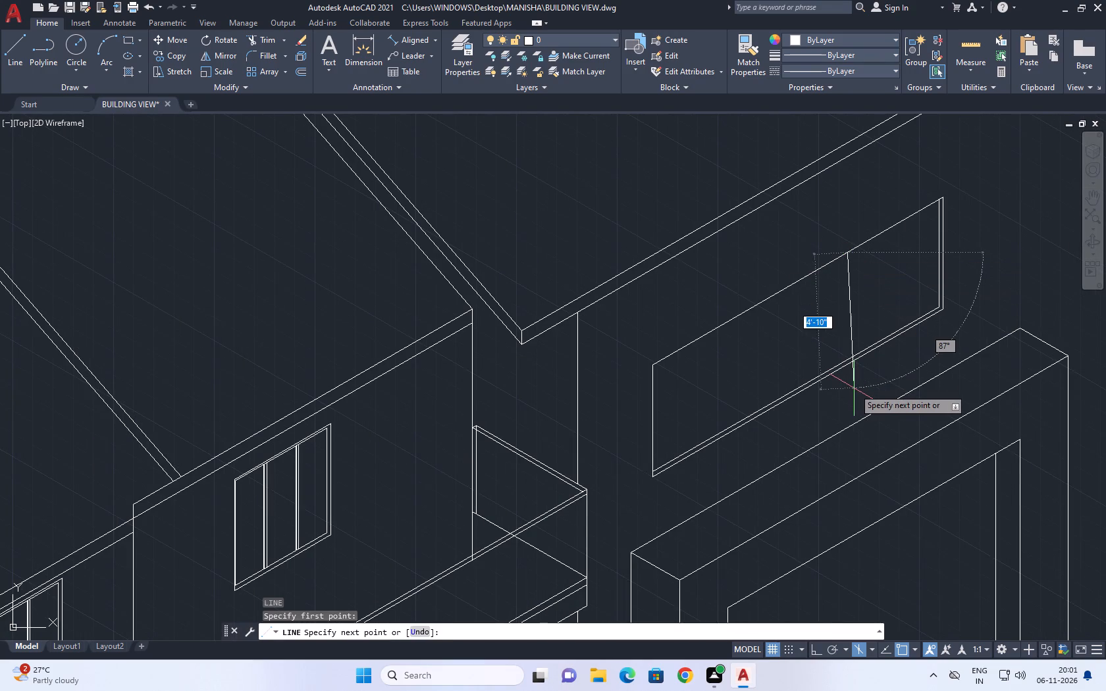
{"action": "key", "text": "F8"}
{"action": "left_click", "coordinate": [856, 378]}
{"action": "key", "text": "Escape"}
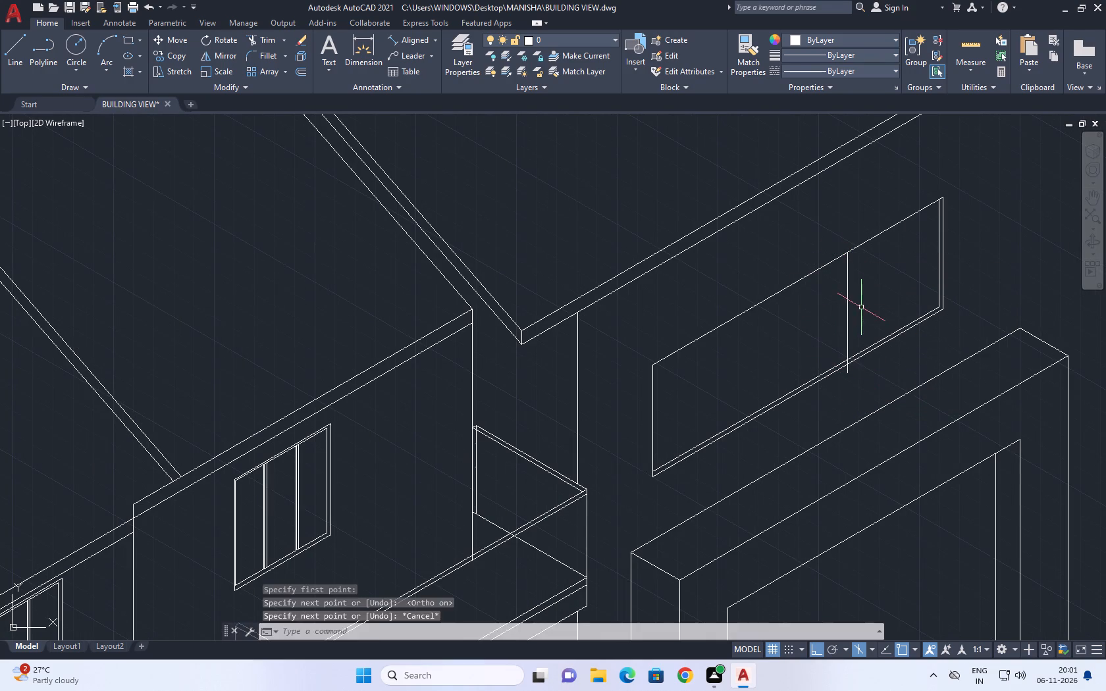
Copy the window's divider line about 4 inches along the top isoplane's 30° direction.
{"action": "left_click", "coordinate": [861, 306]}
{"action": "left_click", "coordinate": [818, 321]}
{"action": "type", "text": "co"}
{"action": "key", "text": "space"}
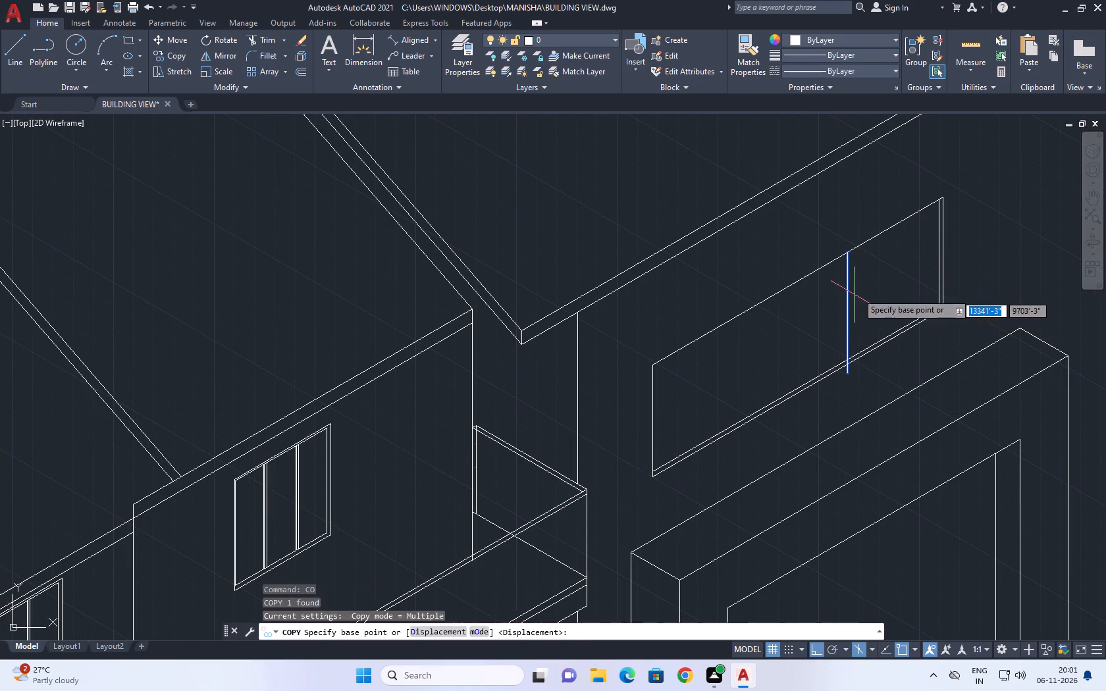
{"action": "left_click", "coordinate": [858, 292]}
{"action": "key", "text": "F5"}
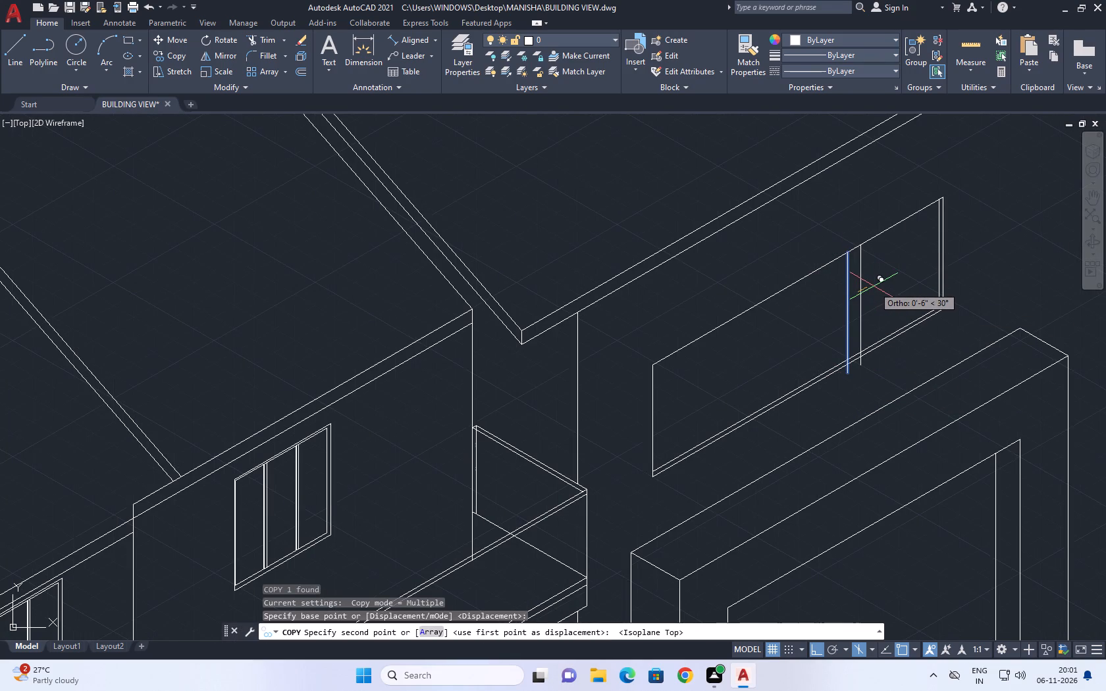
{"action": "left_click", "coordinate": [869, 290]}
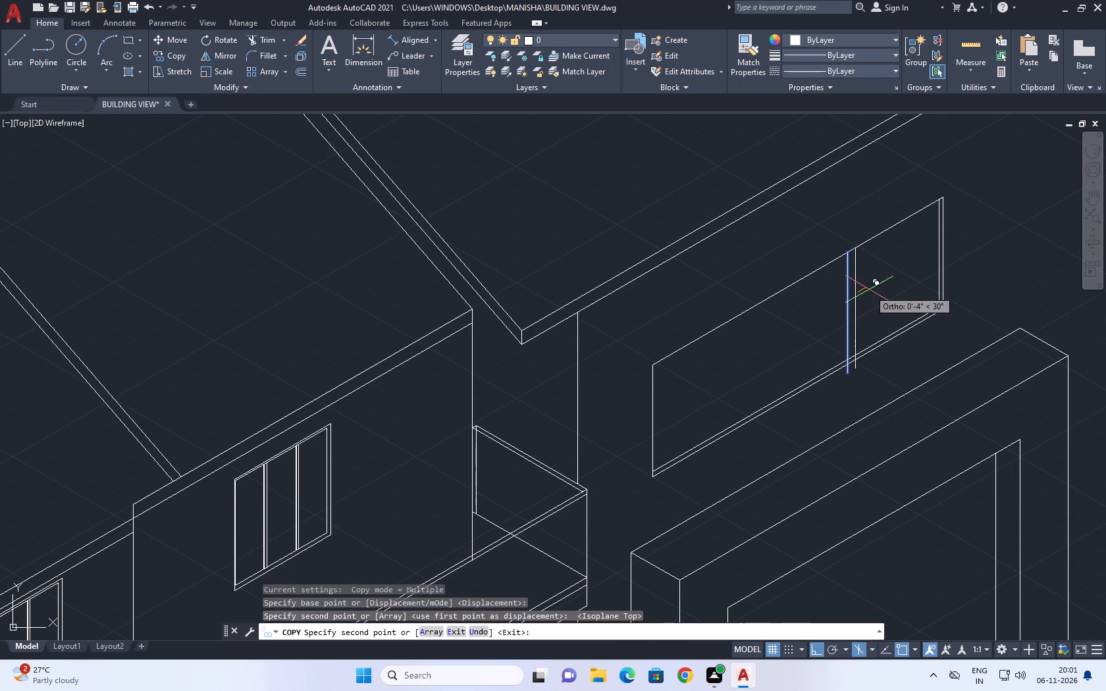
Trim both divider lines' overhanging lower ends back to the window's inner lower line.
{"action": "key", "text": "Escape"}
{"action": "key", "text": "t"}
{"action": "key", "text": "r"}
{"action": "key", "text": "space"}
{"action": "scroll", "coordinate": [853, 376], "scroll_direction": "up", "scroll_amount": 2}
{"action": "left_click", "coordinate": [873, 344]}
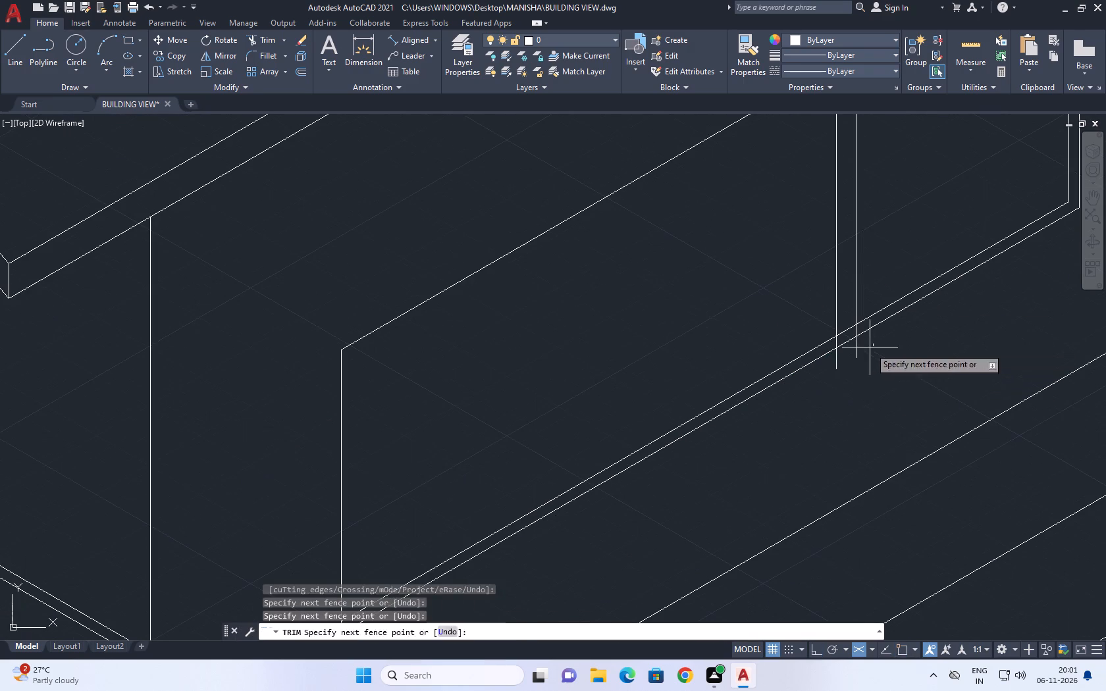
{"action": "left_click", "coordinate": [816, 367]}
{"action": "scroll", "coordinate": [862, 342], "scroll_direction": "up", "scroll_amount": 2}
{"action": "left_click_drag", "start_coordinate": [860, 308], "coordinate": [854, 308]}
{"action": "left_click_drag", "start_coordinate": [791, 342], "coordinate": [784, 345]}
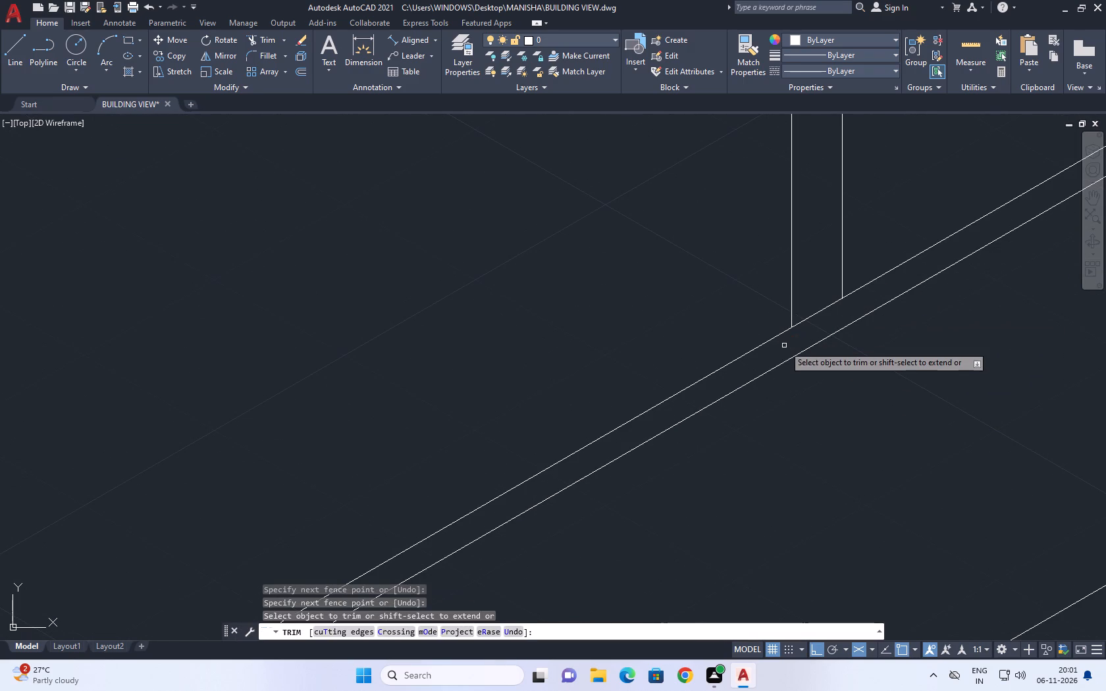
{"action": "scroll", "coordinate": [787, 341], "scroll_direction": "down", "scroll_amount": 5}
{"action": "key", "text": "Escape"}
Move the copied divider line slightly closer to the original divider along the 210° direction.
{"action": "scroll", "coordinate": [808, 309], "scroll_direction": "up", "scroll_amount": 3}
{"action": "left_click", "coordinate": [772, 274]}
{"action": "left_click", "coordinate": [738, 328]}
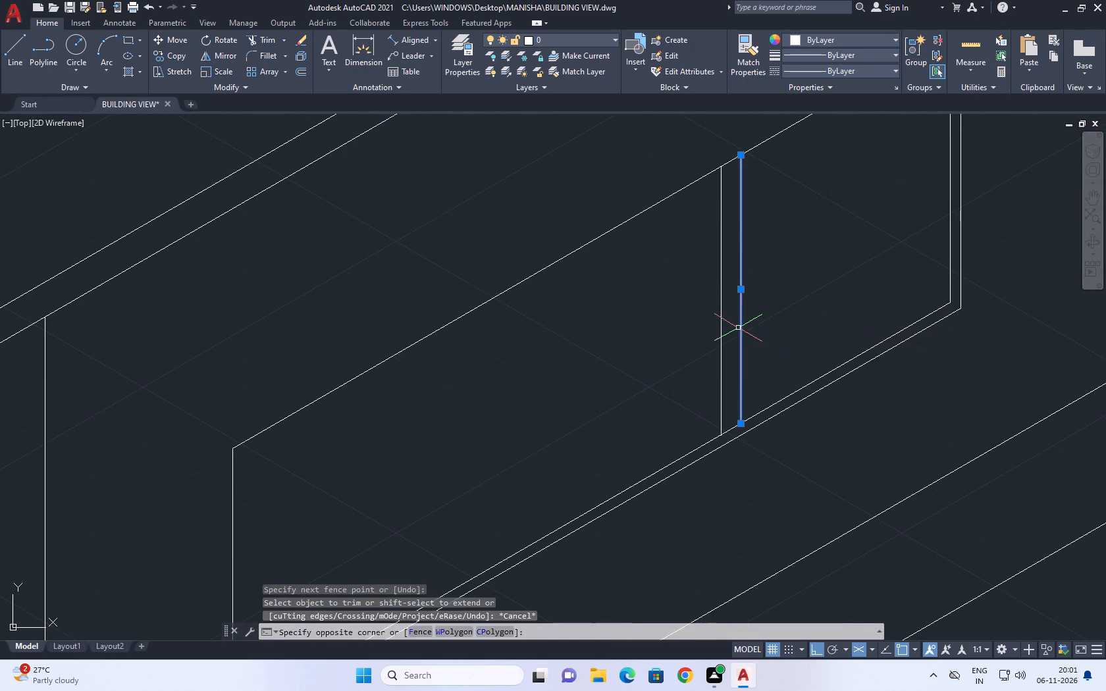
{"action": "middle_click_drag", "start_coordinate": [797, 294], "coordinate": [791, 332]}
{"action": "key", "text": "m"}
{"action": "key", "text": "space"}
{"action": "left_click", "coordinate": [833, 299]}
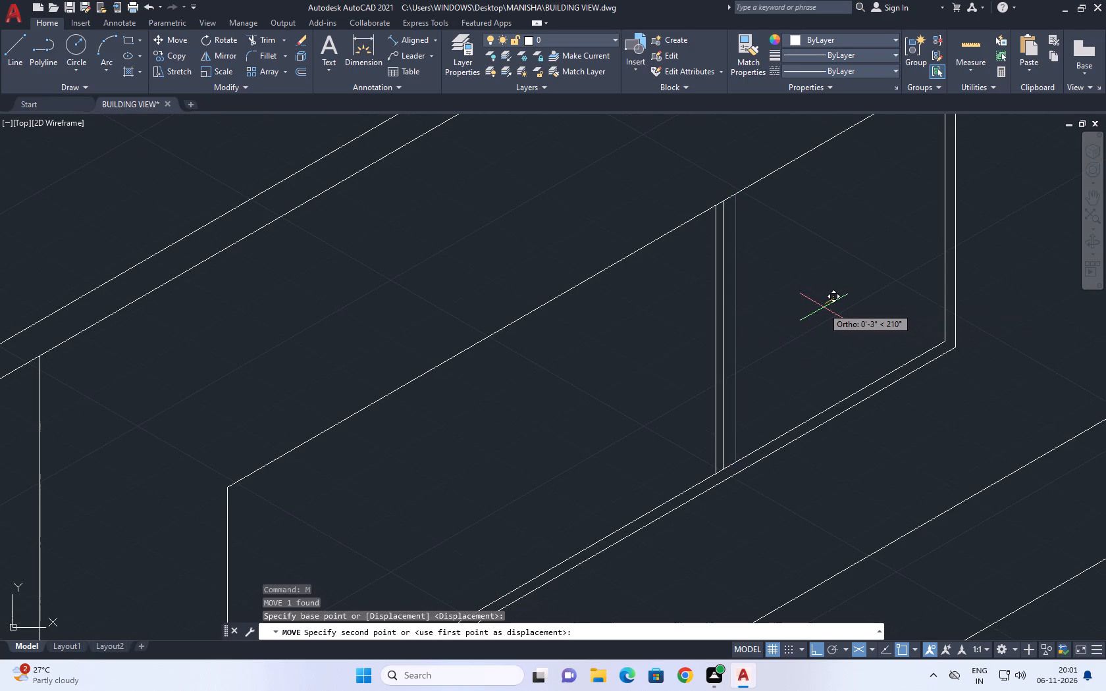
{"action": "left_click", "coordinate": [831, 305]}
Join the window's inner and outer frame corners at the lower far end with a short diagonal line, trimming its overhang.
{"action": "scroll", "coordinate": [831, 305], "scroll_direction": "down", "scroll_amount": 2}
{"action": "middle_click_drag", "start_coordinate": [843, 357], "coordinate": [819, 303]}
{"action": "scroll", "coordinate": [812, 297], "scroll_direction": "down", "scroll_amount": 2}
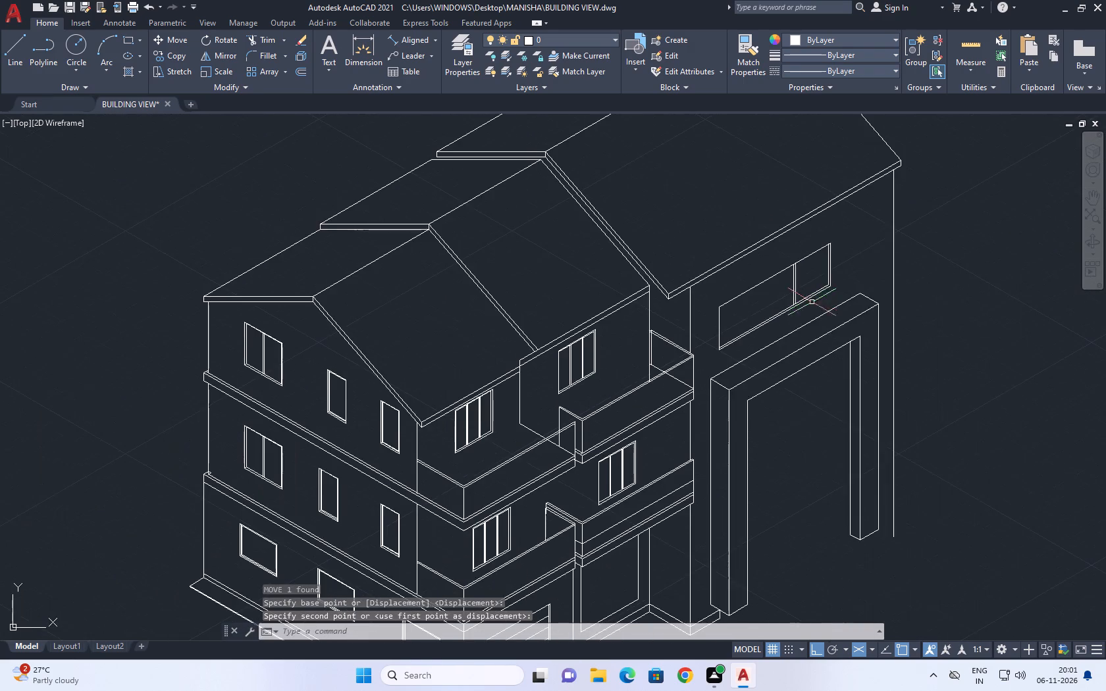
{"action": "middle_click_drag", "start_coordinate": [804, 362], "coordinate": [809, 334]}
{"action": "scroll", "coordinate": [816, 248], "scroll_direction": "up", "scroll_amount": 2}
{"action": "middle_click_drag", "start_coordinate": [839, 280], "coordinate": [831, 293]}
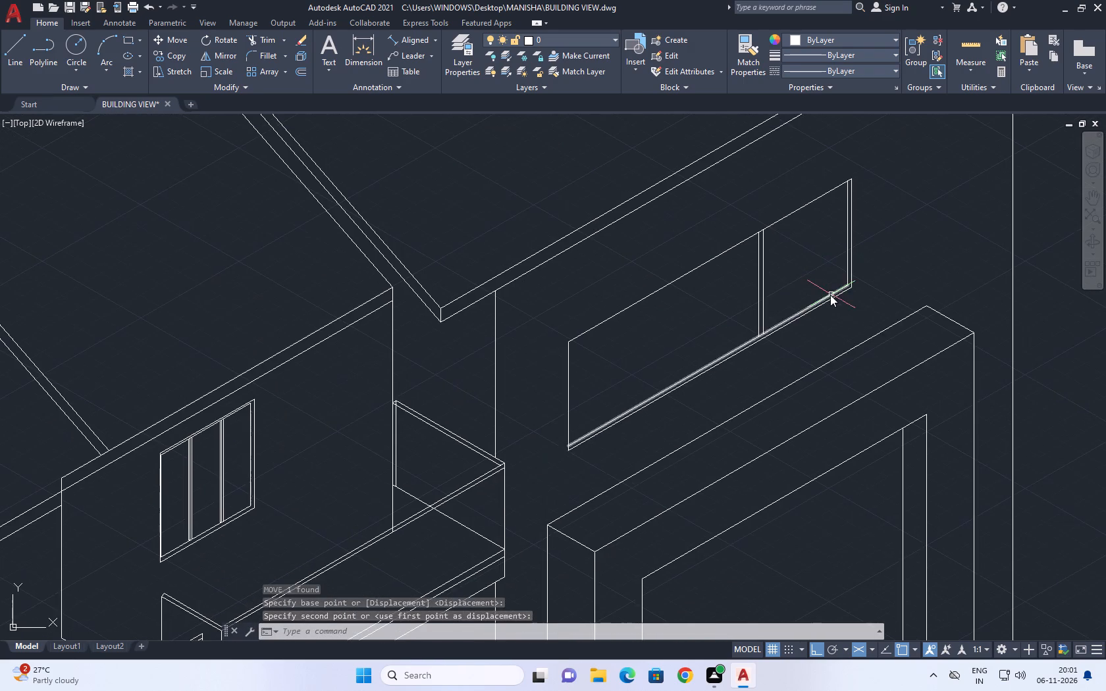
{"action": "key", "text": "l"}
{"action": "key", "text": "space"}
{"action": "scroll", "coordinate": [834, 294], "scroll_direction": "up", "scroll_amount": 2}
{"action": "left_click", "coordinate": [864, 270]}
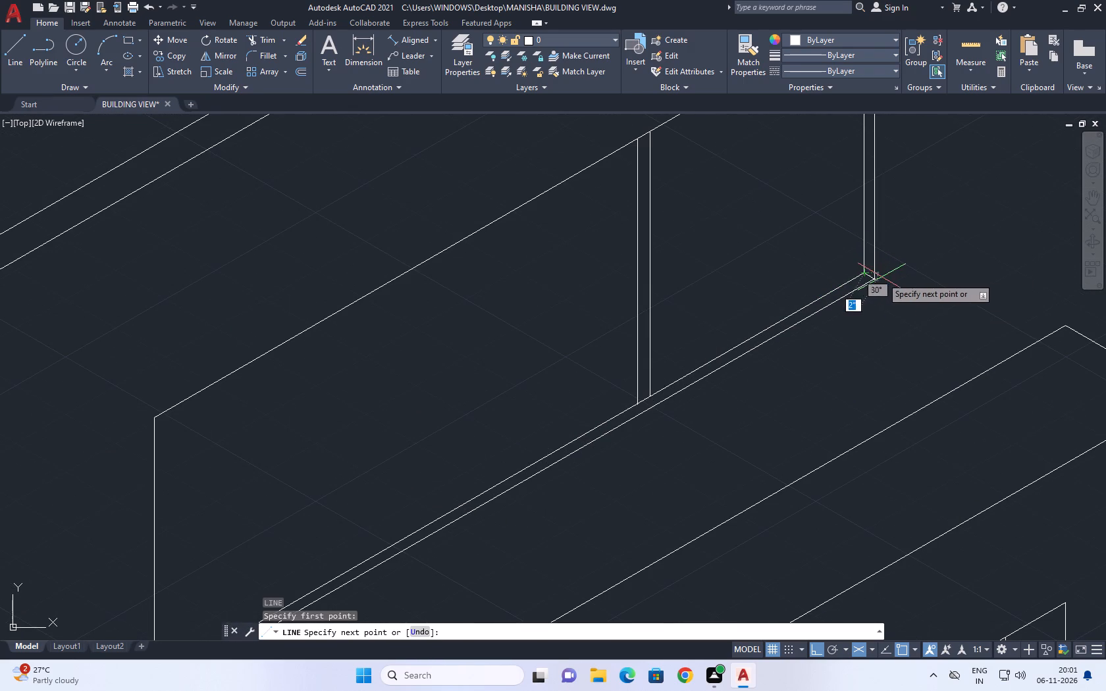
{"action": "left_click", "coordinate": [882, 278]}
{"action": "key", "text": "space"}
{"action": "scroll", "coordinate": [896, 265], "scroll_direction": "down", "scroll_amount": 2}
{"action": "type", "text": "tr"}
{"action": "key", "text": "space"}
{"action": "scroll", "coordinate": [895, 284], "scroll_direction": "up", "scroll_amount": 4}
{"action": "left_click", "coordinate": [879, 257]}
{"action": "left_click", "coordinate": [865, 274]}
{"action": "scroll", "coordinate": [864, 278], "scroll_direction": "down", "scroll_amount": 5}
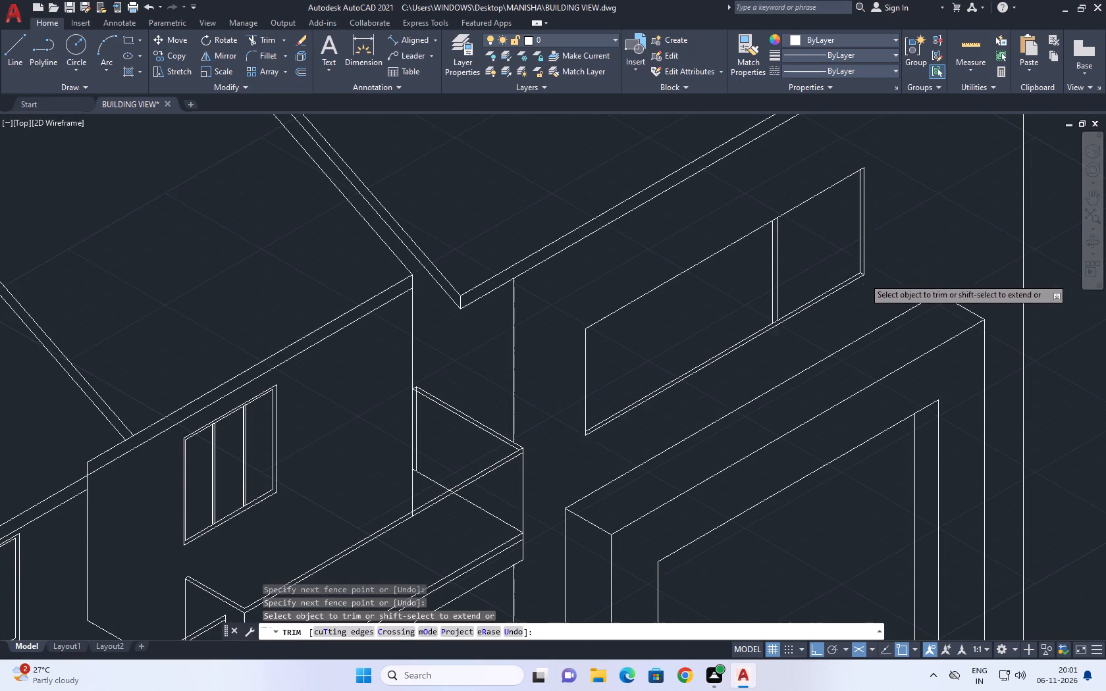
{"action": "key", "text": "space"}
Draw a 30° line across the portal frame opening, from the near leg's inner edge to just beyond the far leg's inner edge.
{"action": "middle_click_drag", "start_coordinate": [841, 343], "coordinate": [844, 280]}
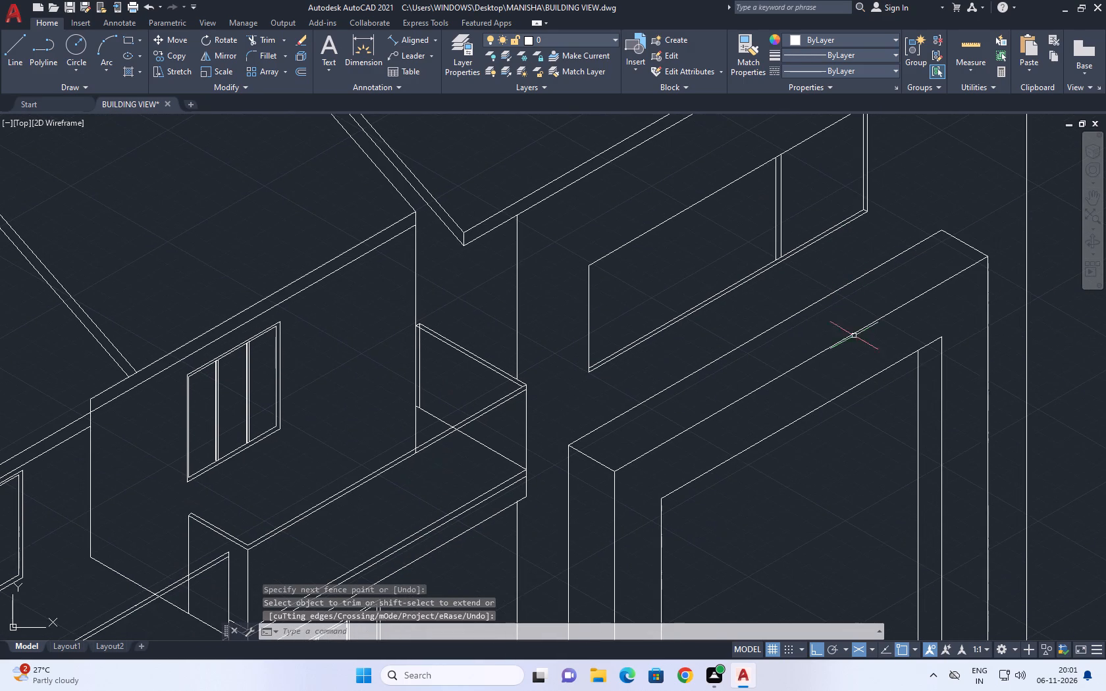
{"action": "middle_click_drag", "start_coordinate": [714, 304], "coordinate": [720, 311]}
{"action": "scroll", "coordinate": [733, 324], "scroll_direction": "down", "scroll_amount": 1}
{"action": "middle_click_drag", "start_coordinate": [776, 447], "coordinate": [757, 282]}
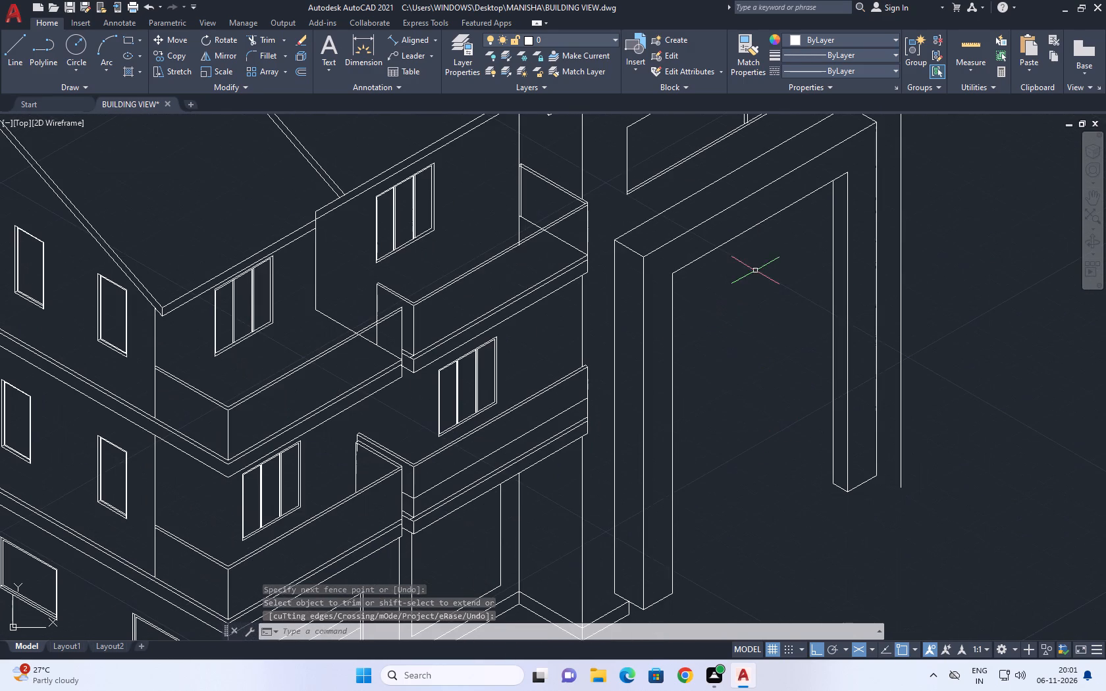
{"action": "scroll", "coordinate": [815, 329], "scroll_direction": "up", "scroll_amount": 1}
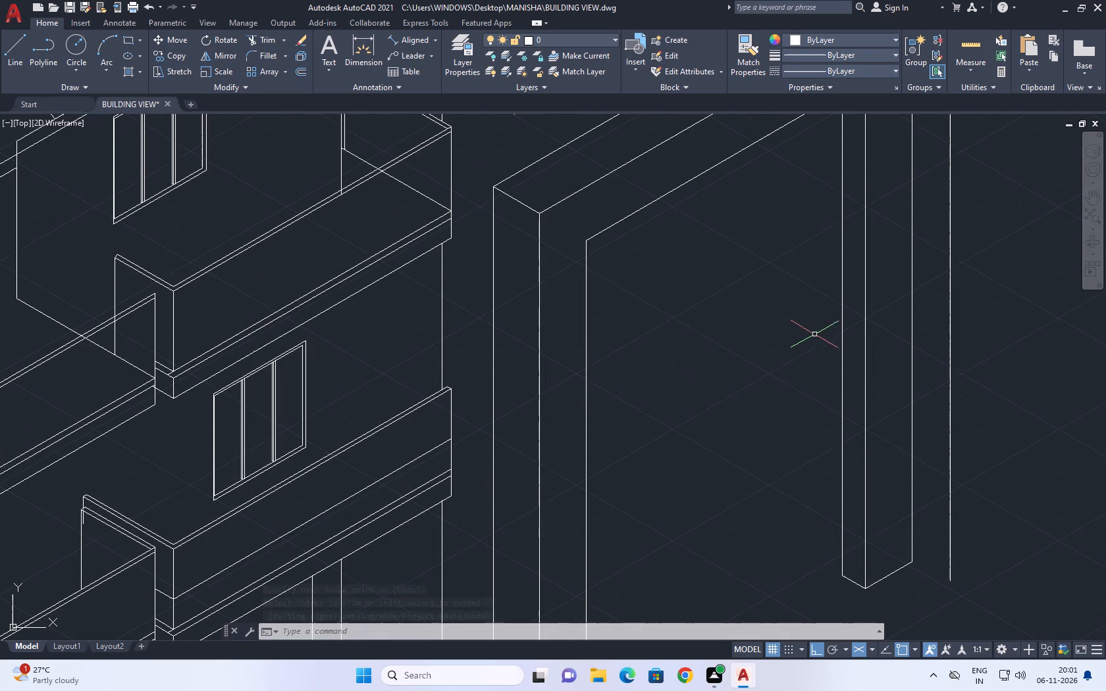
{"action": "middle_click_drag", "start_coordinate": [777, 362], "coordinate": [767, 293]}
{"action": "scroll", "coordinate": [767, 293], "scroll_direction": "down", "scroll_amount": 2}
{"action": "middle_click_drag", "start_coordinate": [751, 310], "coordinate": [756, 360]}
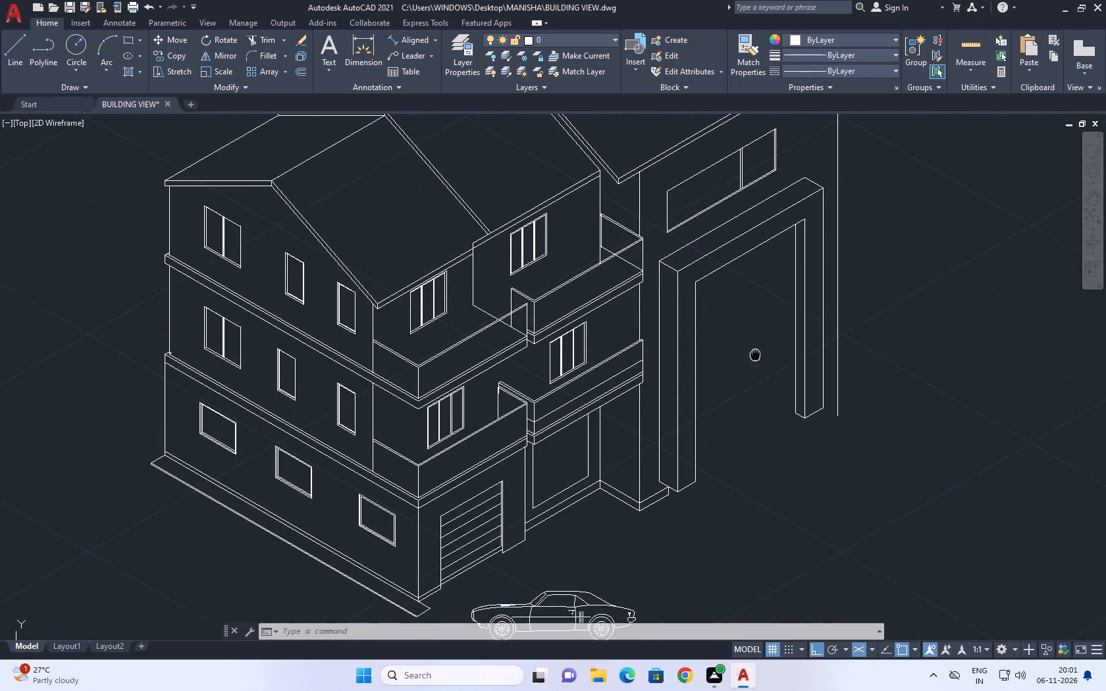
{"action": "type", "text": "l"}
{"action": "key", "text": "space"}
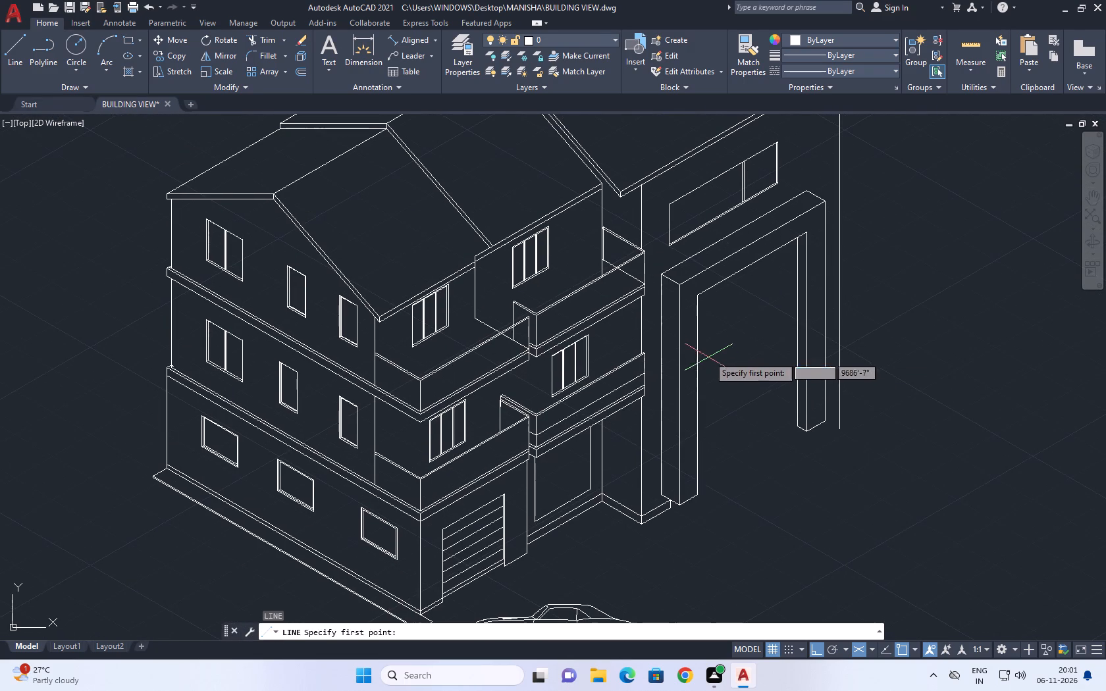
{"action": "left_click", "coordinate": [696, 398]}
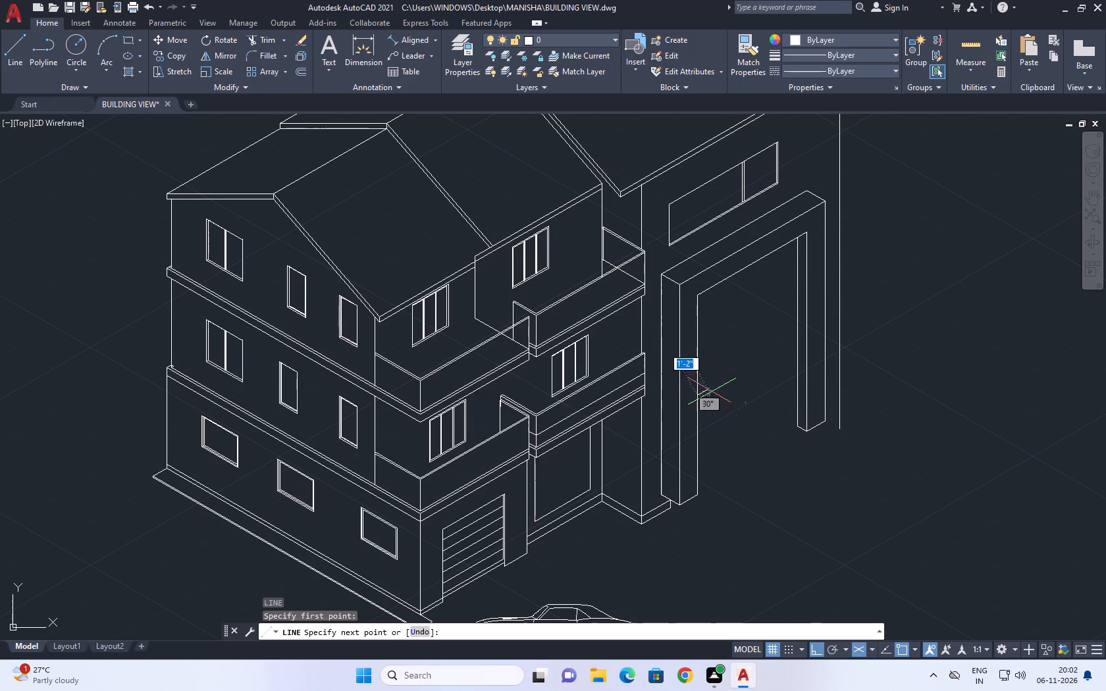
{"action": "scroll", "coordinate": [803, 336], "scroll_direction": "up", "scroll_amount": 1}
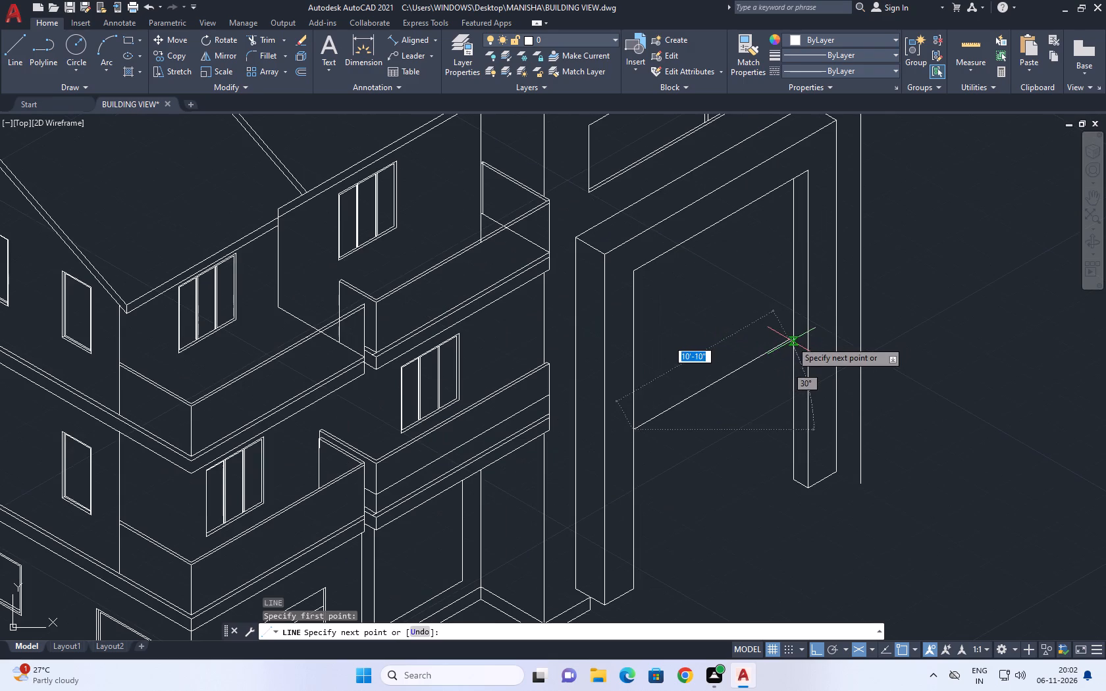
{"action": "scroll", "coordinate": [795, 336], "scroll_direction": "up", "scroll_amount": 1}
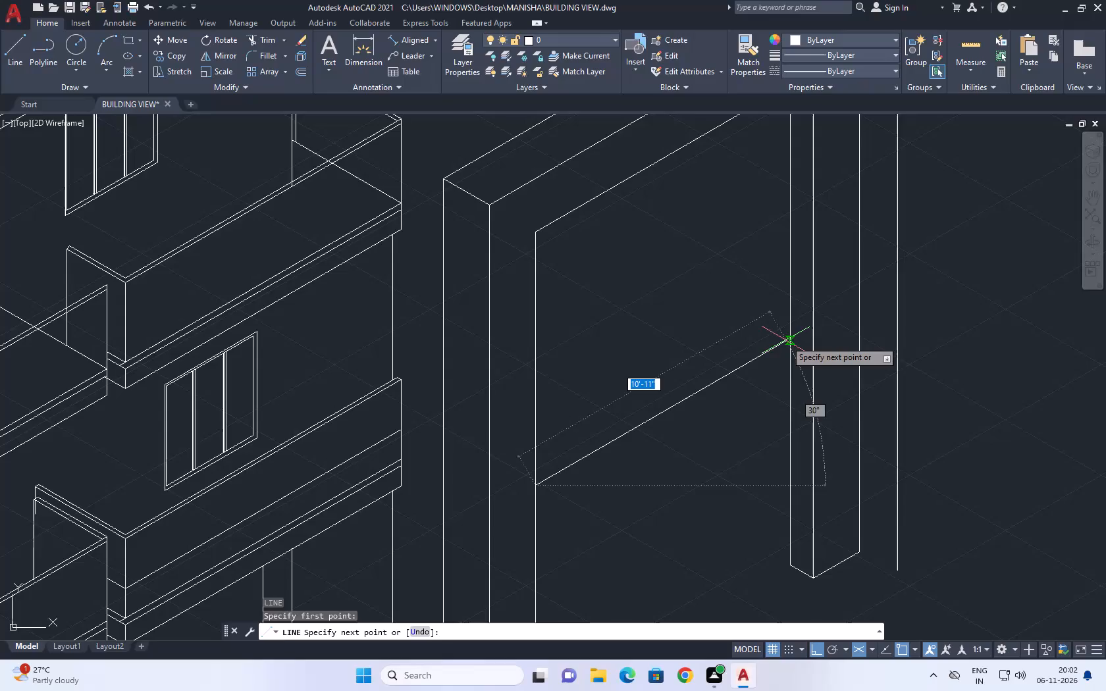
{"action": "scroll", "coordinate": [785, 340], "scroll_direction": "up", "scroll_amount": 1}
{"action": "left_click", "coordinate": [809, 323]}
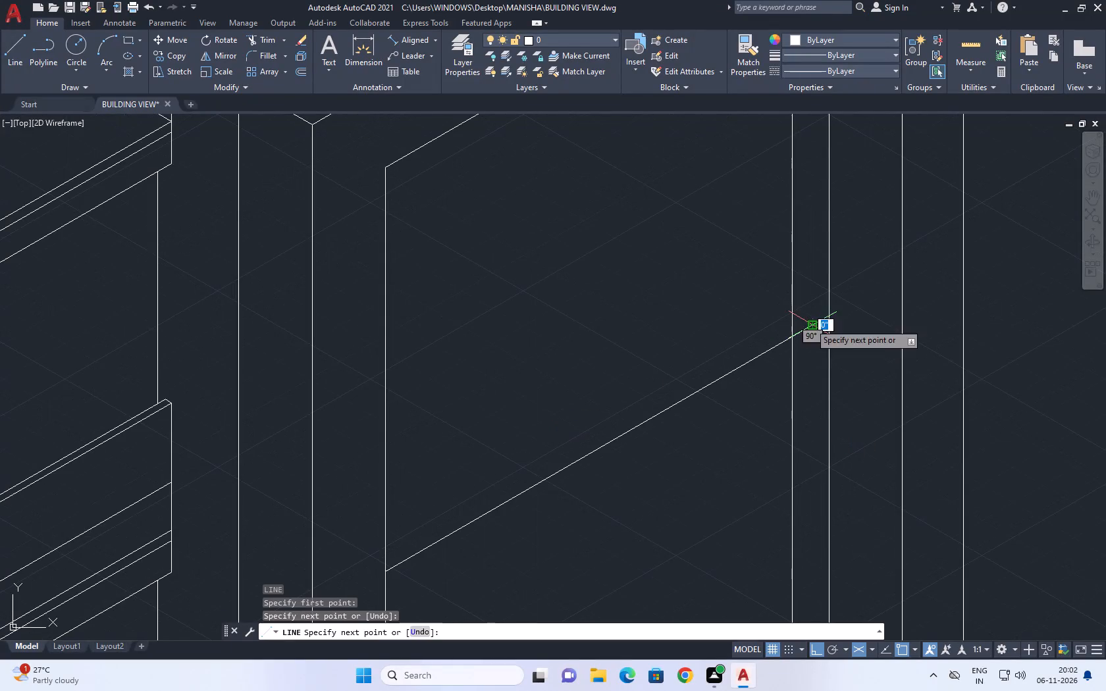
{"action": "key", "text": "space"}
Trim the new opening line's overhang at the far portal leg's inner edge.
{"action": "type", "text": "tr"}
{"action": "key", "text": "space"}
{"action": "left_click", "coordinate": [810, 324]}
{"action": "scroll", "coordinate": [789, 343], "scroll_direction": "down", "scroll_amount": 4}
{"action": "key", "text": "space"}
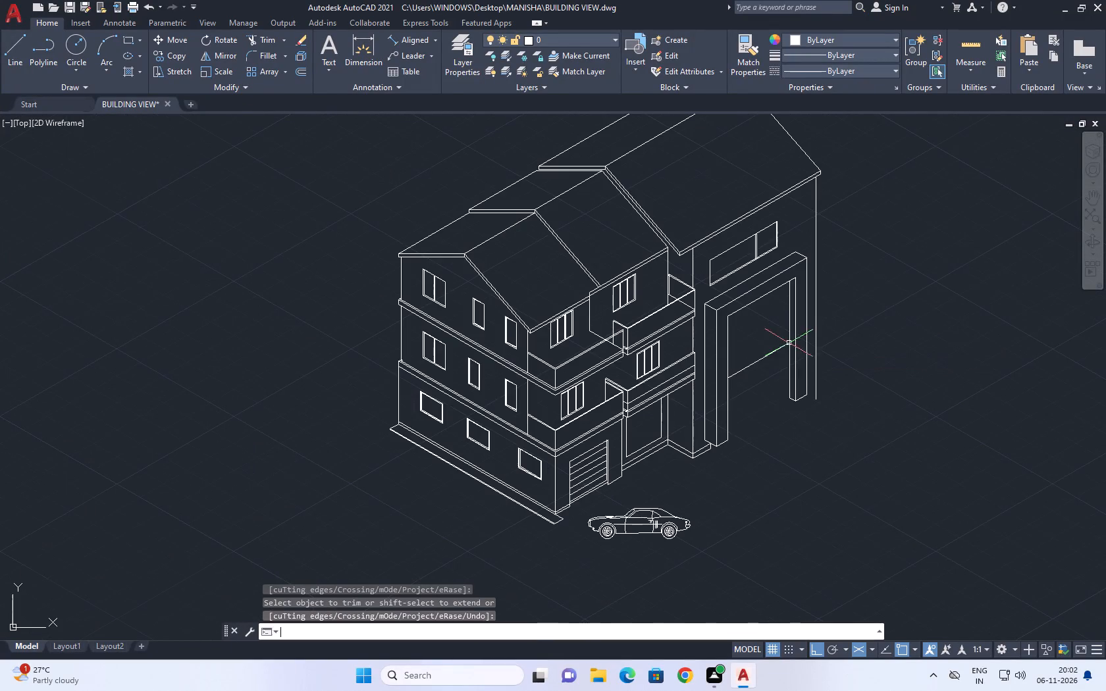
From the opening line's near end, draw an edge 3' along 330°, 9 inches down, and back along 150° past the portal leg.
{"action": "type", "text": "l"}
{"action": "key", "text": "space"}
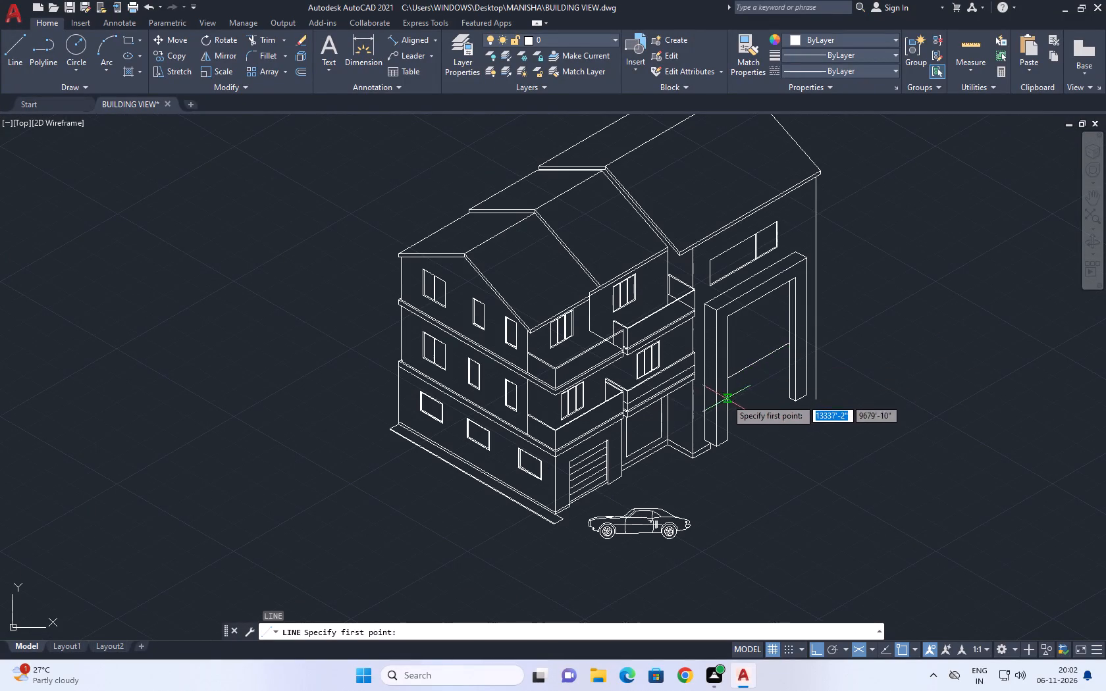
{"action": "middle_click_drag", "start_coordinate": [729, 361], "coordinate": [729, 355]}
{"action": "scroll", "coordinate": [729, 378], "scroll_direction": "up", "scroll_amount": 3}
{"action": "left_click", "coordinate": [720, 361]}
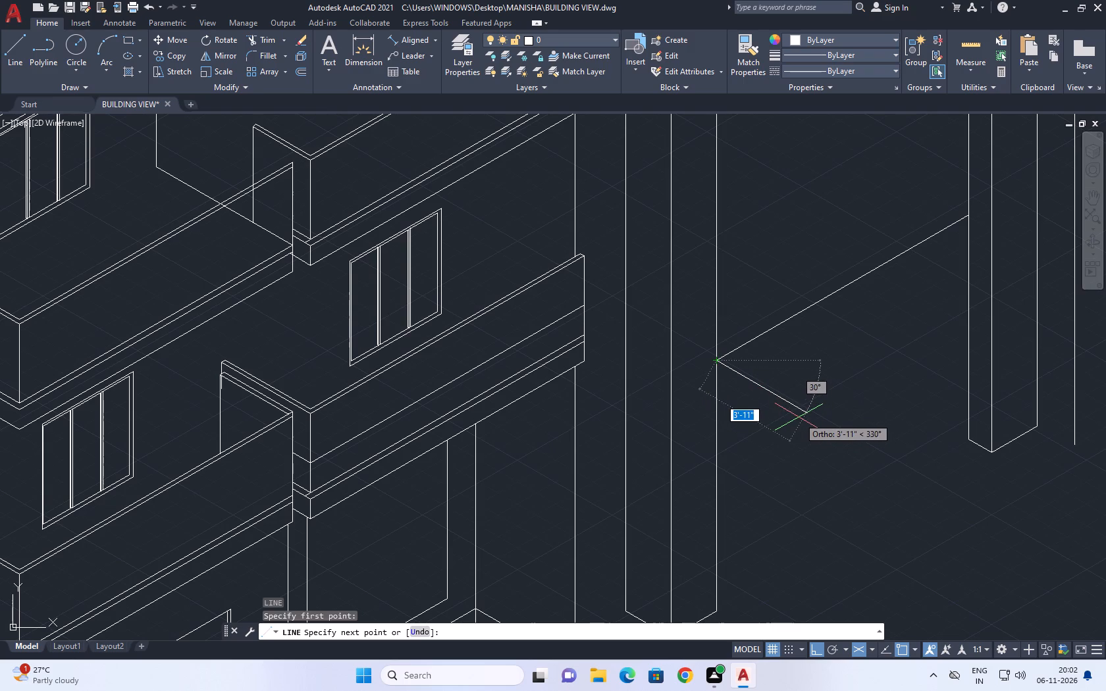
{"action": "type", "text": "3'"}
{"action": "key", "text": "space"}
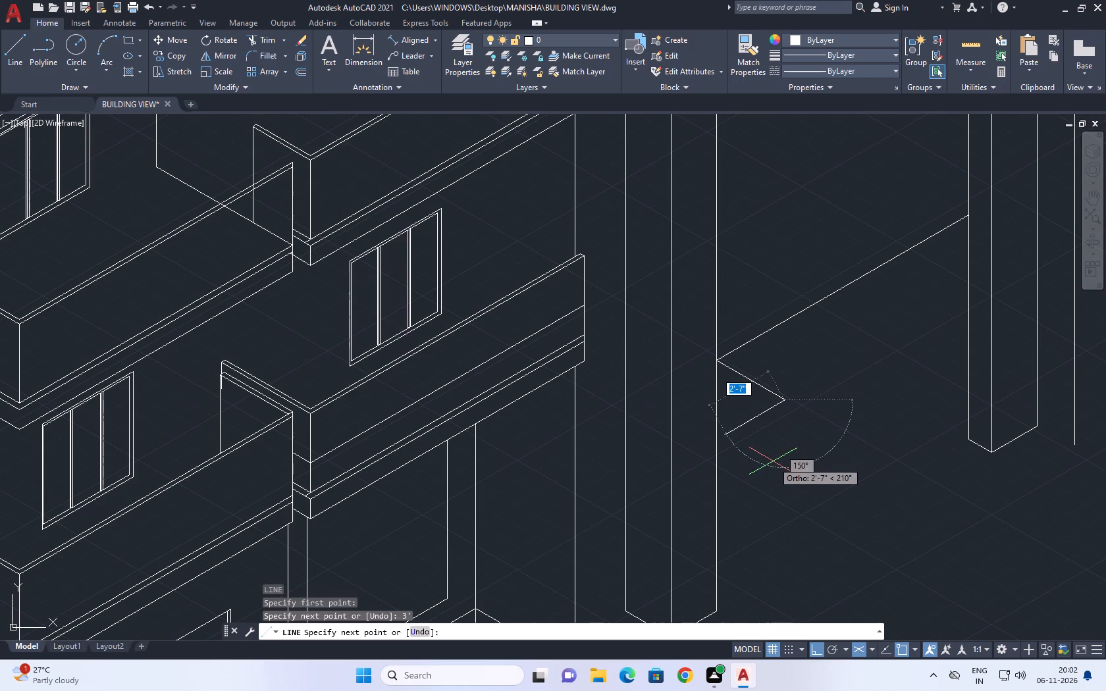
{"action": "key", "text": "F5"}
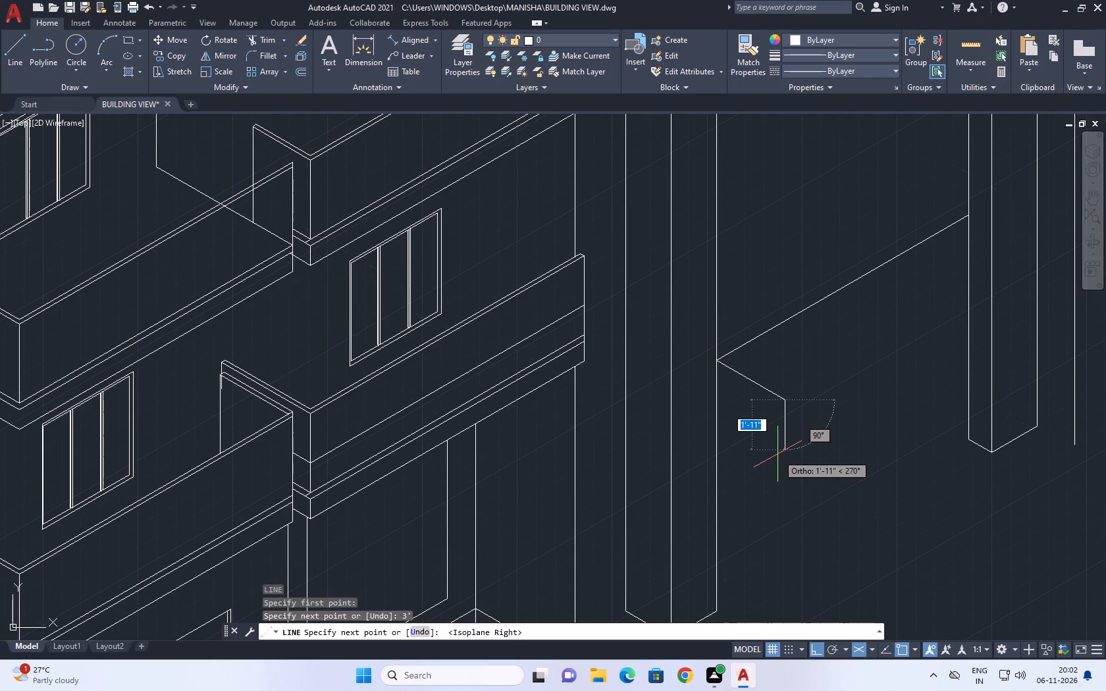
{"action": "scroll", "coordinate": [779, 432], "scroll_direction": "up", "scroll_amount": 1}
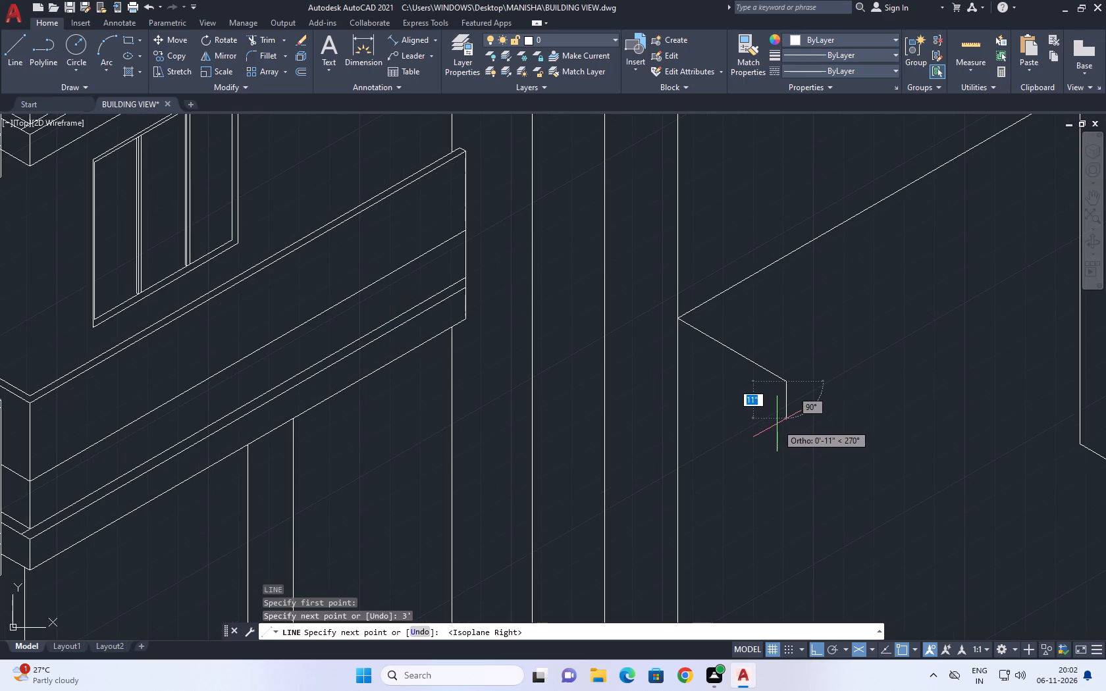
{"action": "key", "text": "9"}
{"action": "key", "text": "Return"}
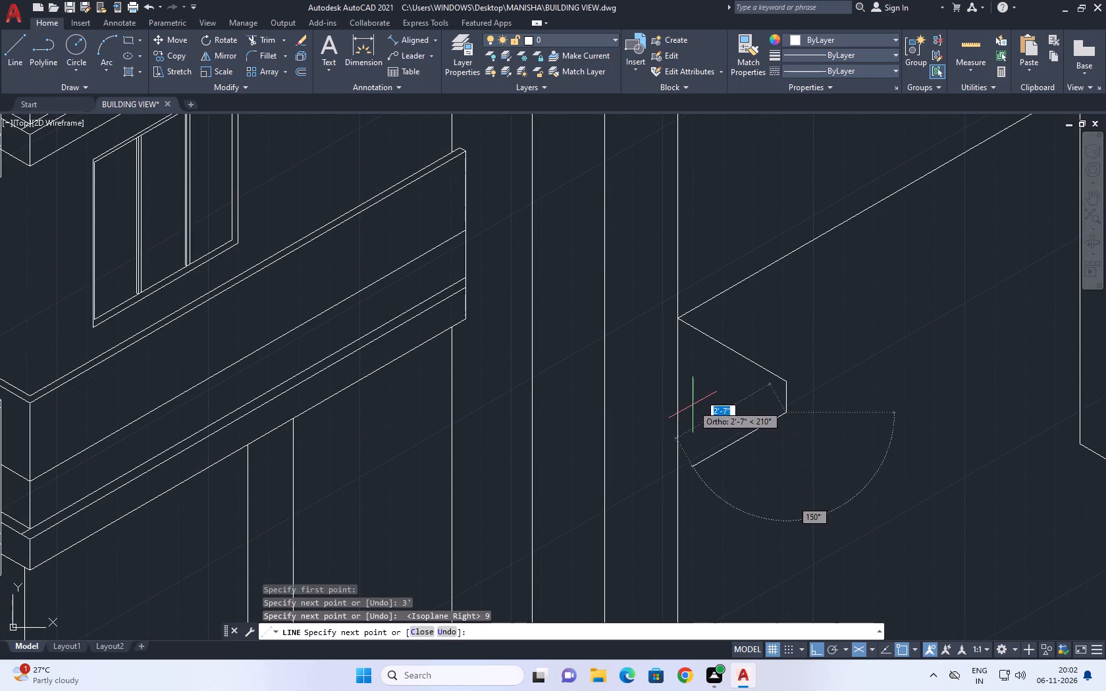
{"action": "key", "text": "F5"}
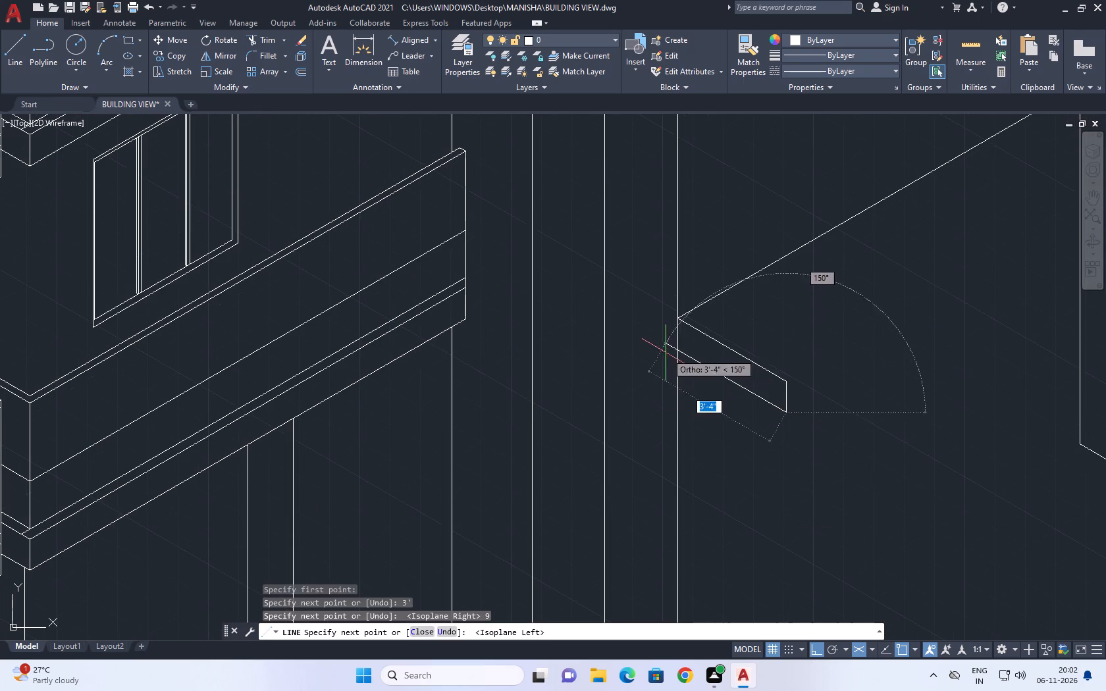
{"action": "left_click", "coordinate": [665, 353]}
{"action": "key", "text": "space"}
Trim the lower return line's overhang at the near portal leg's inner edge.
{"action": "type", "text": "tr"}
{"action": "key", "text": "space"}
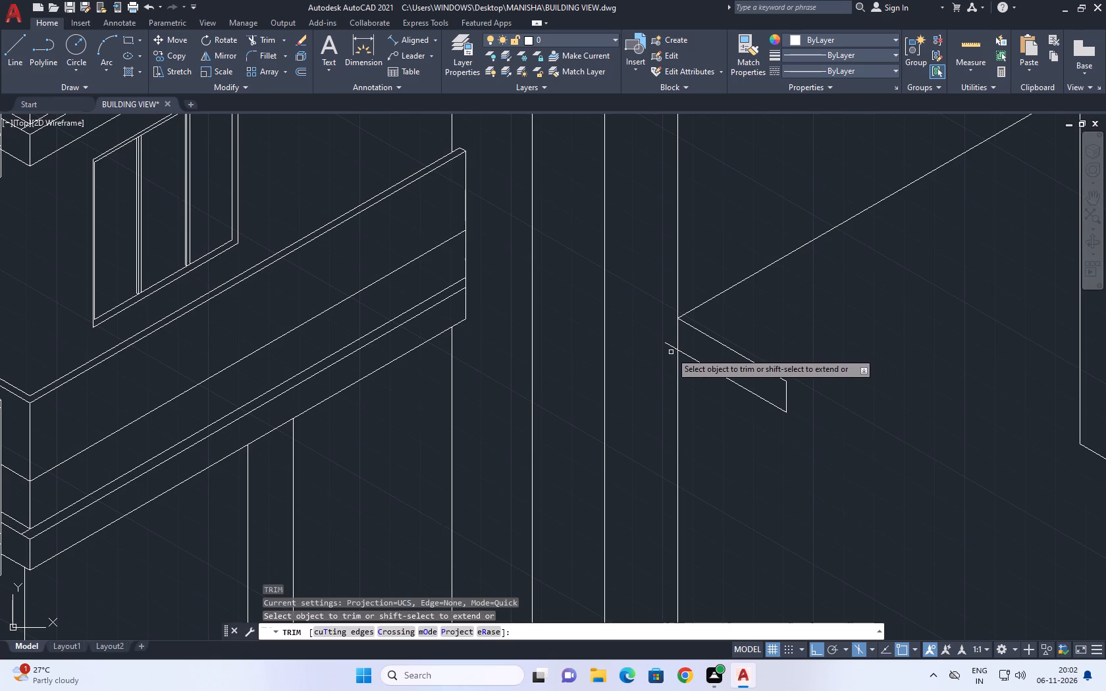
{"action": "left_click", "coordinate": [670, 351]}
{"action": "left_click", "coordinate": [670, 339]}
{"action": "key", "text": "space"}
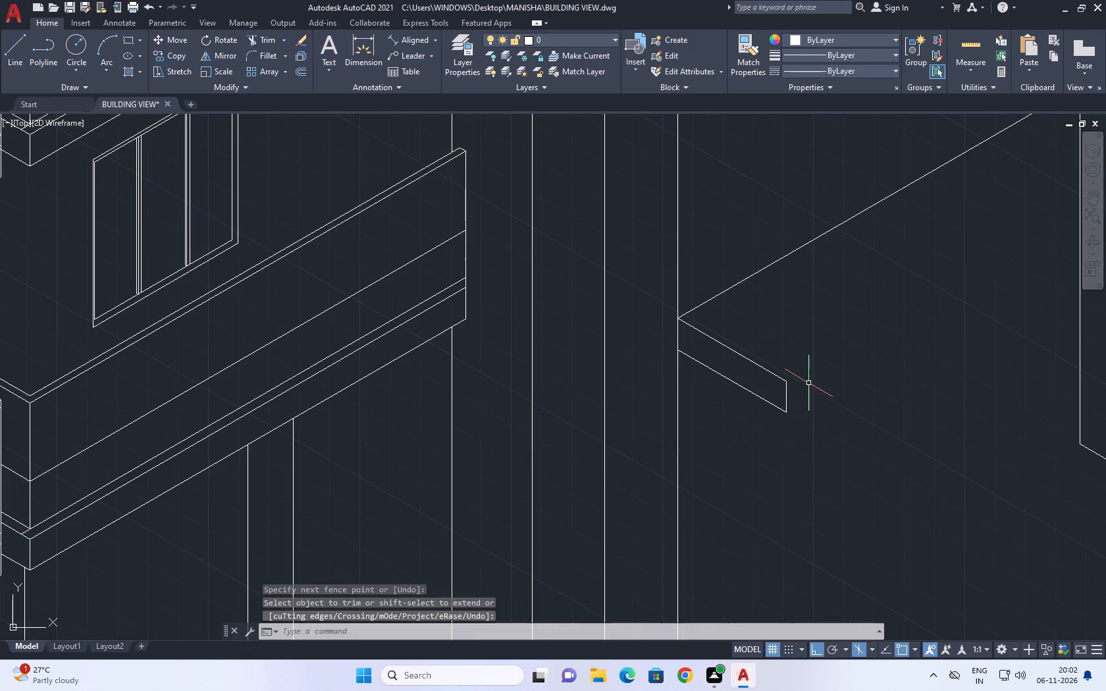
Draw the slab's lower front edge along 30° from its near lower corner to beyond the far portal leg.
{"action": "middle_click_drag", "start_coordinate": [808, 383], "coordinate": [724, 409]}
{"action": "key", "text": "l"}
{"action": "key", "text": "space"}
{"action": "left_click", "coordinate": [703, 436]}
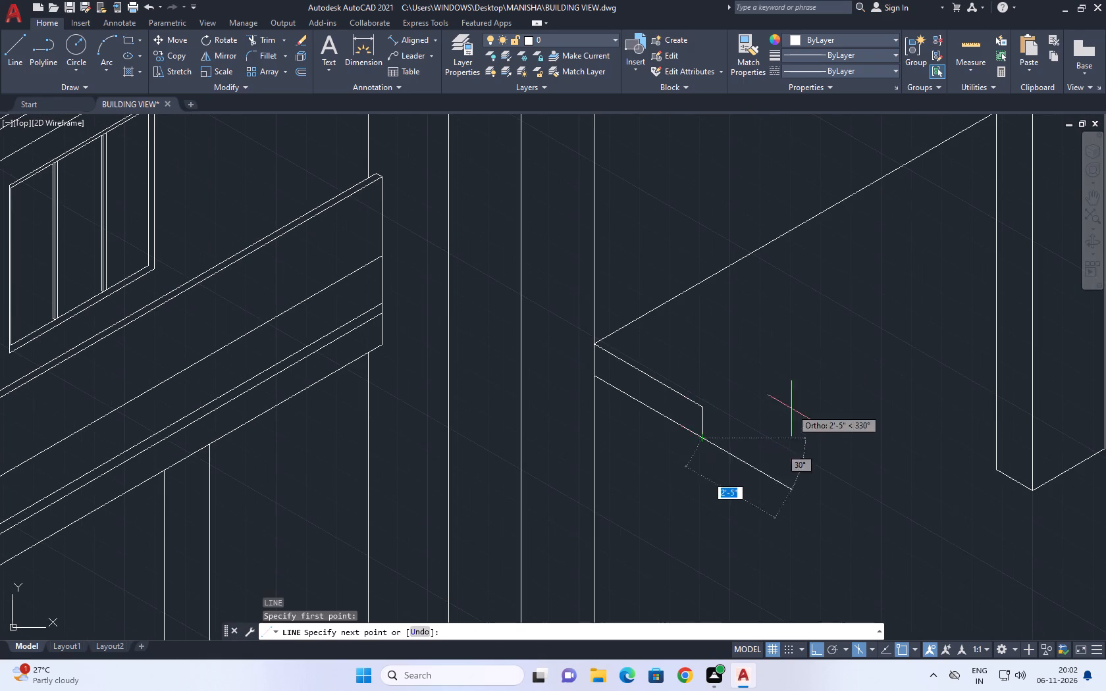
{"action": "scroll", "coordinate": [793, 407], "scroll_direction": "down", "scroll_amount": 2}
{"action": "middle_click_drag", "start_coordinate": [862, 364], "coordinate": [795, 386]}
{"action": "key", "text": "F5"}
{"action": "scroll", "coordinate": [804, 383], "scroll_direction": "up", "scroll_amount": 2}
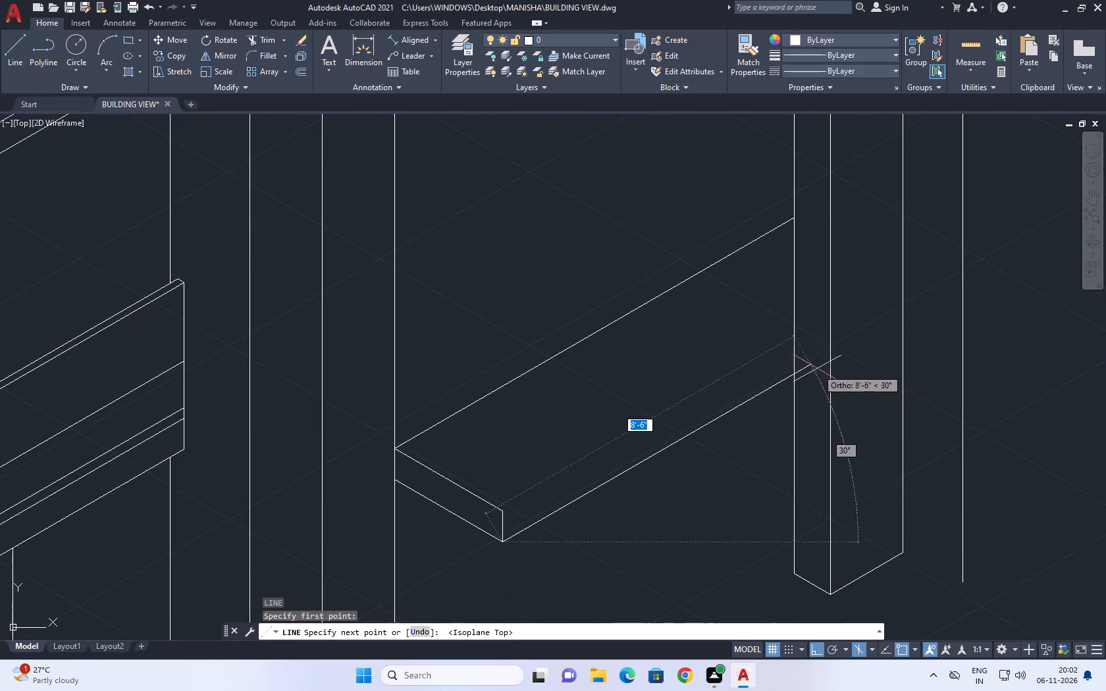
{"action": "scroll", "coordinate": [833, 350], "scroll_direction": "up", "scroll_amount": 1}
{"action": "left_click", "coordinate": [866, 321]}
{"action": "key", "text": "space"}
Draw the slab's far end edge along 330° from the rear corner at the far leg, extending past the leg's outer edge.
{"action": "middle_click_drag", "start_coordinate": [747, 258], "coordinate": [806, 347]}
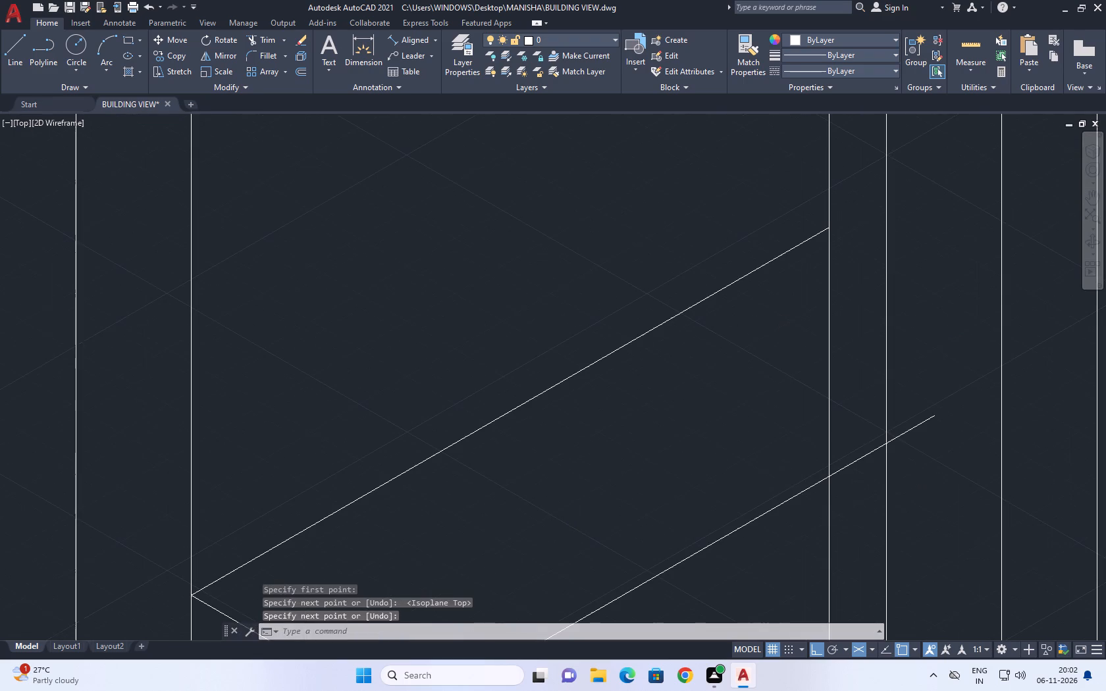
{"action": "key", "text": "l"}
{"action": "key", "text": "space"}
{"action": "left_click", "coordinate": [828, 229]}
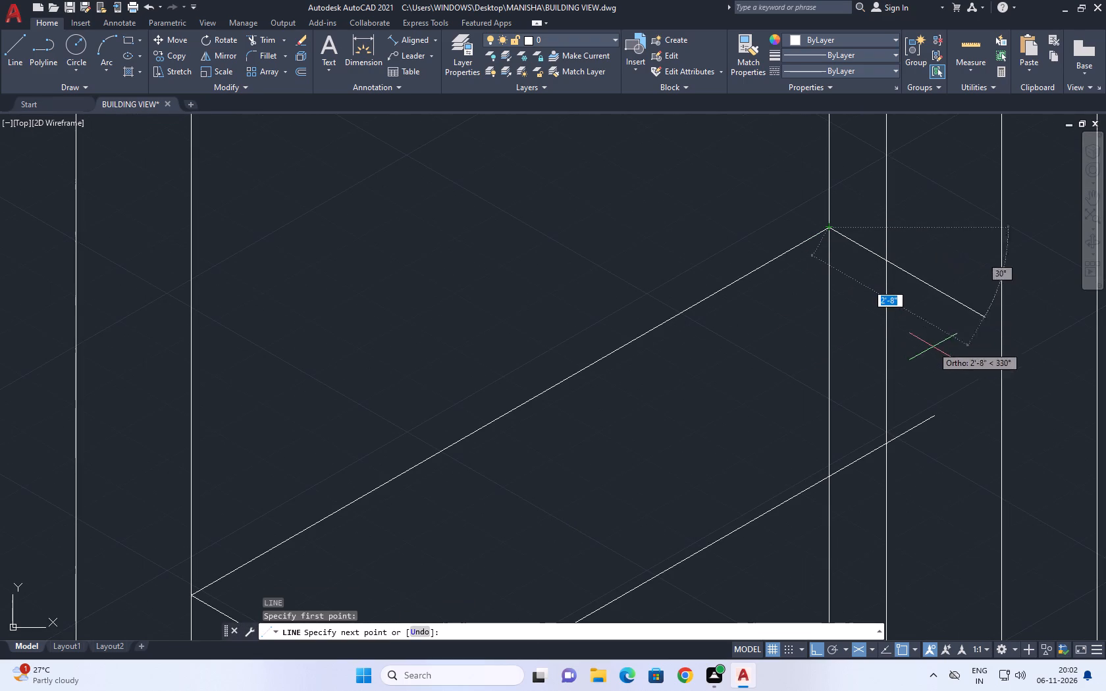
{"action": "scroll", "coordinate": [961, 382], "scroll_direction": "down", "scroll_amount": 1}
{"action": "scroll", "coordinate": [981, 378], "scroll_direction": "up", "scroll_amount": 1}
{"action": "left_click", "coordinate": [1008, 376]}
{"action": "key", "text": "space"}
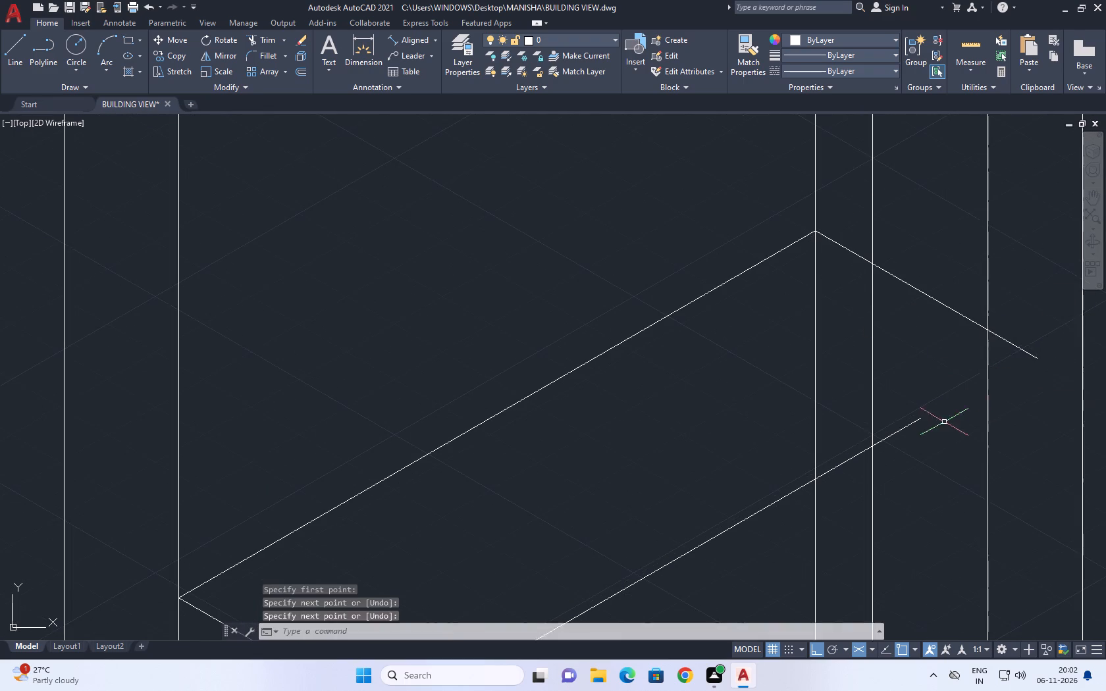
Fillet the lower front edge and the far end edge at radius 0 to join them in a corner.
{"action": "middle_click_drag", "start_coordinate": [941, 423], "coordinate": [851, 425]}
{"action": "key", "text": "f"}
{"action": "key", "text": "space"}
{"action": "left_click", "coordinate": [824, 427]}
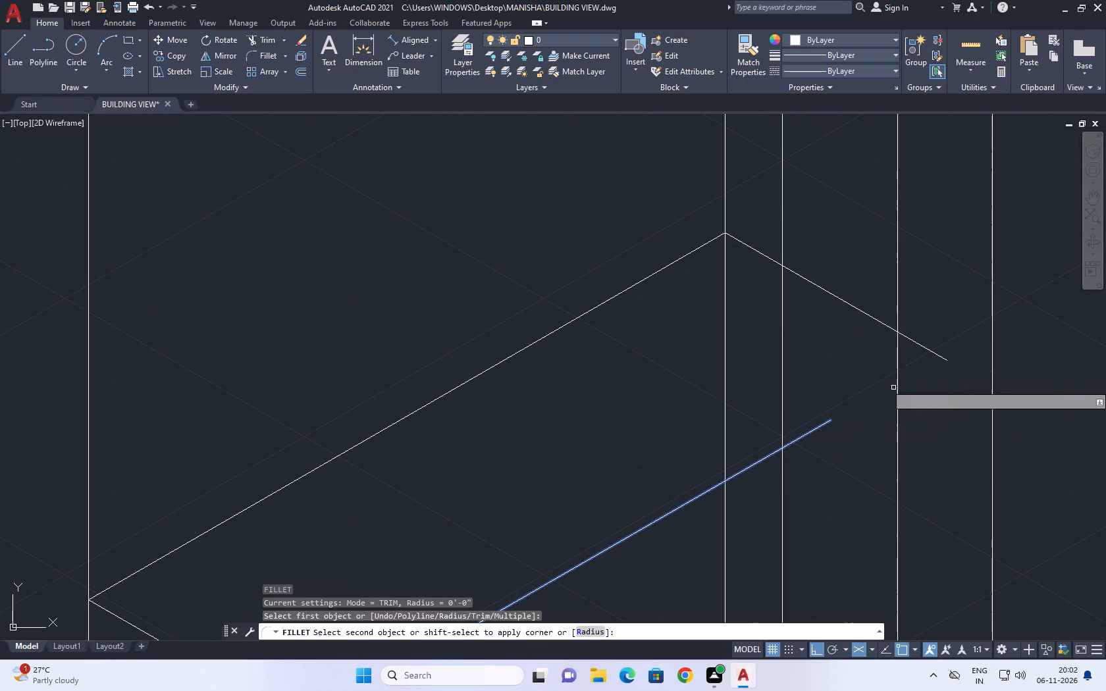
{"action": "left_click", "coordinate": [930, 351]}
Trim the far portal leg's vertical lines where they cross the slab between the far end edge and the front edge.
{"action": "scroll", "coordinate": [801, 367], "scroll_direction": "down", "scroll_amount": 2}
{"action": "middle_click_drag", "start_coordinate": [829, 424], "coordinate": [841, 444]}
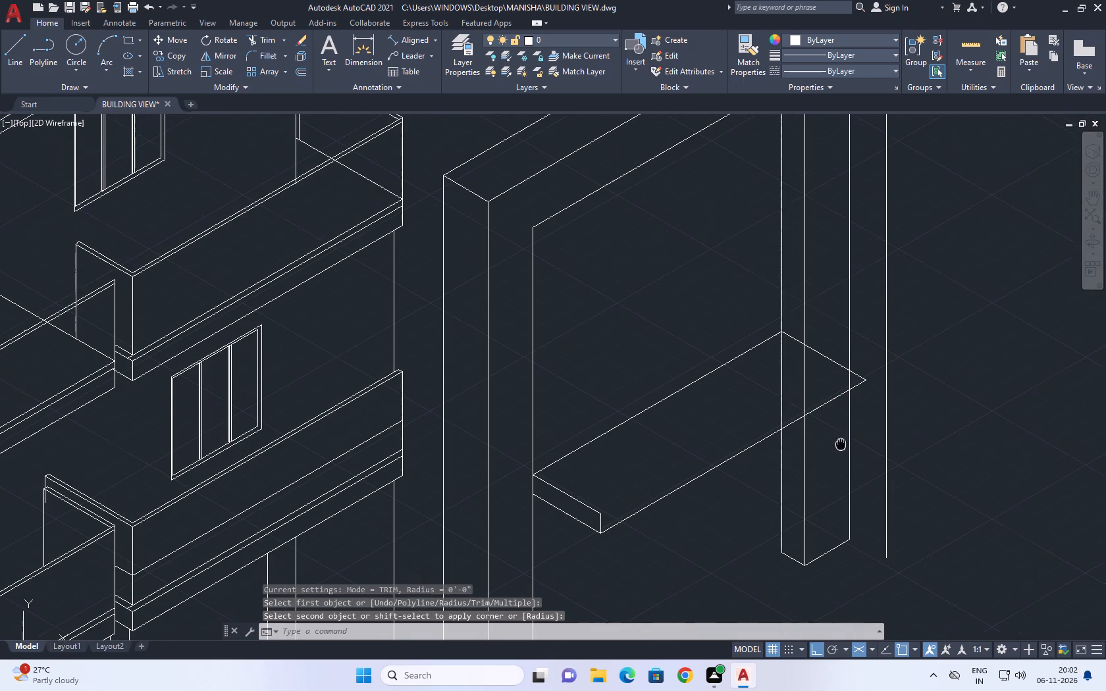
{"action": "middle_click_drag", "start_coordinate": [841, 444], "coordinate": [842, 445]}
{"action": "key", "text": "t"}
{"action": "key", "text": "r"}
{"action": "key", "text": "space"}
{"action": "left_click", "coordinate": [777, 392]}
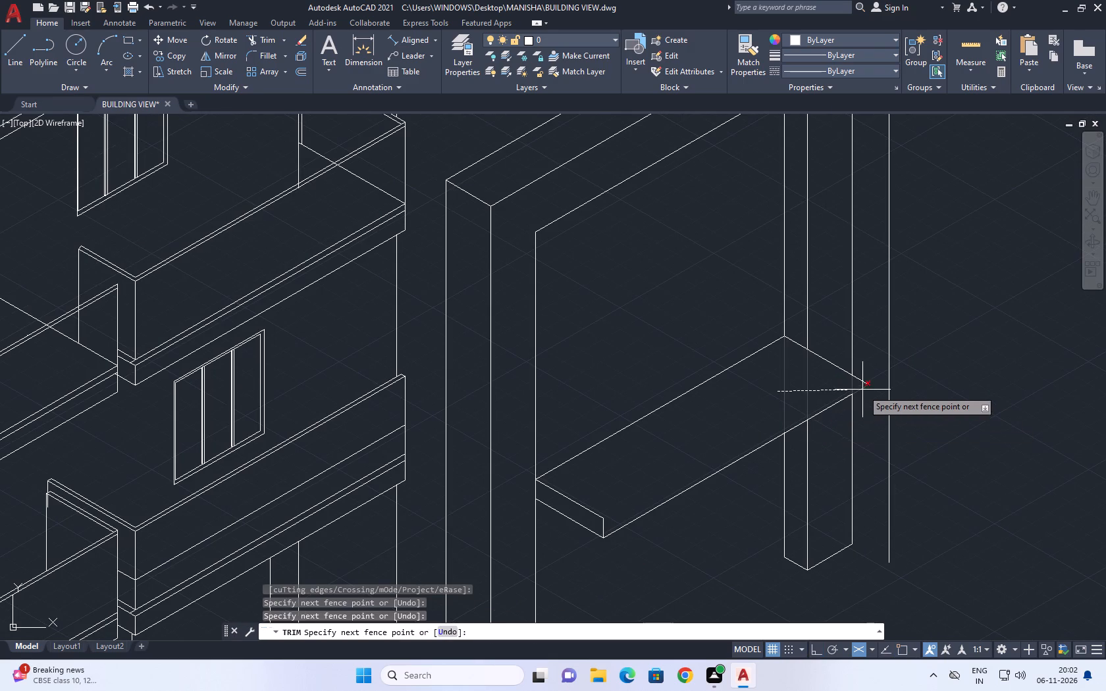
{"action": "left_click", "coordinate": [855, 387]}
{"action": "key", "text": "space"}
Copy the lower front edge up from the near lower corner to the upper corner as the slab's upper front edge.
{"action": "middle_click_drag", "start_coordinate": [730, 464], "coordinate": [728, 460]}
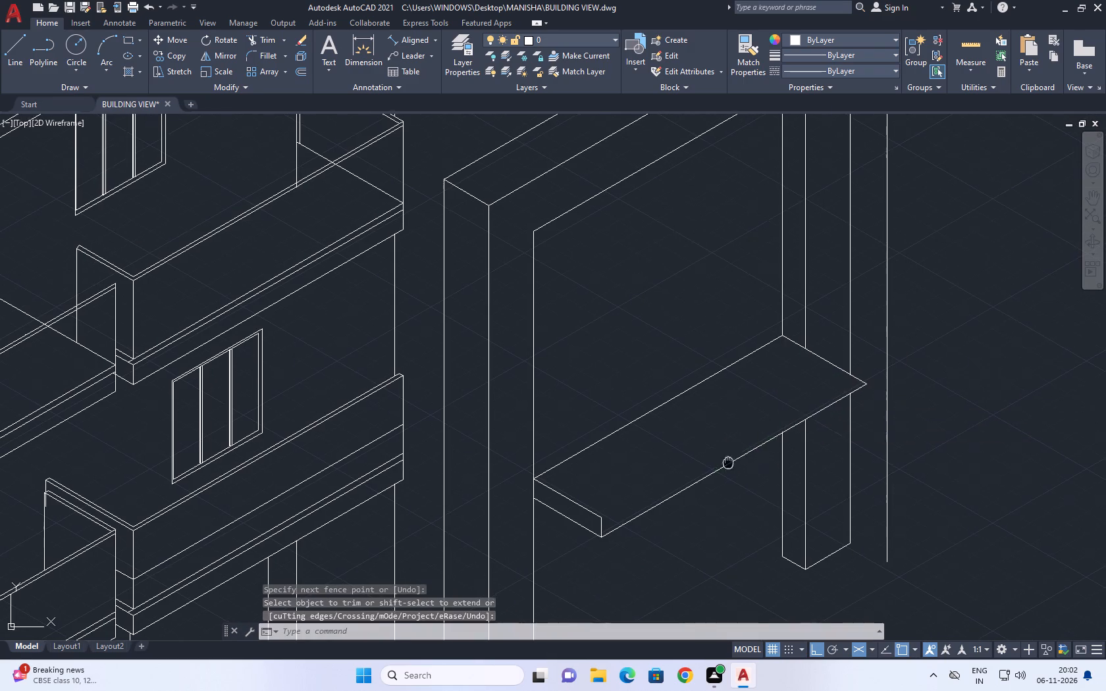
{"action": "middle_click_drag", "start_coordinate": [728, 460], "coordinate": [729, 427]}
{"action": "left_click", "coordinate": [734, 436]}
{"action": "left_click", "coordinate": [720, 401]}
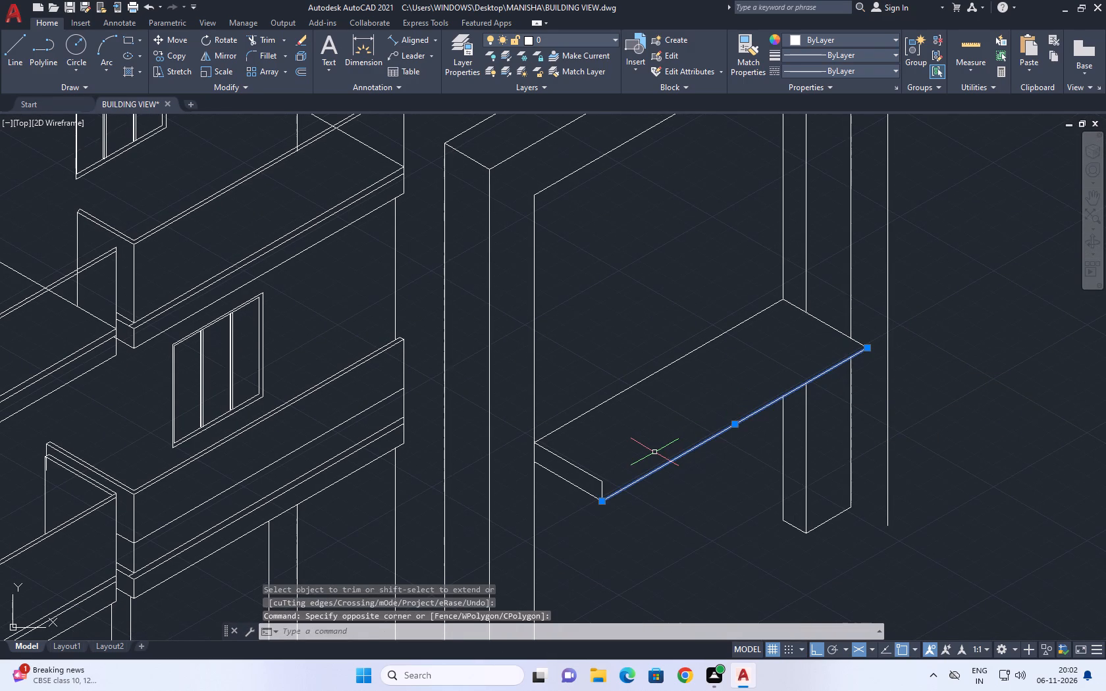
{"action": "type", "text": "co"}
{"action": "key", "text": "space"}
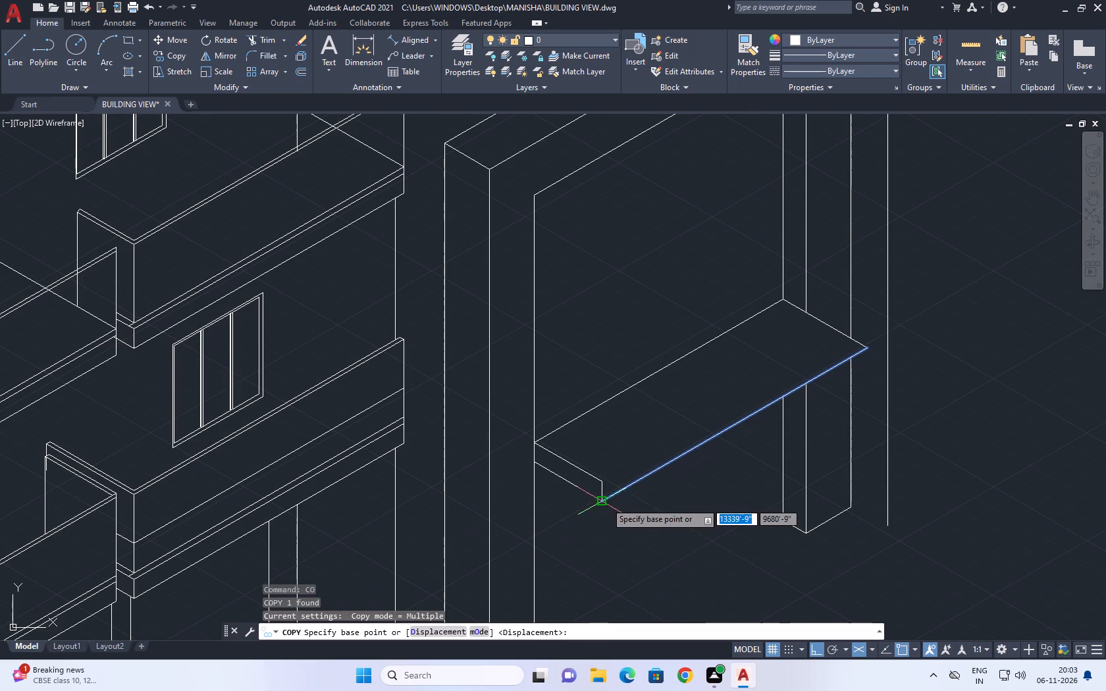
{"action": "left_click", "coordinate": [602, 503]}
{"action": "left_click", "coordinate": [602, 480]}
{"action": "key", "text": "space"}
Replace the slab's far end edge with a 330° line from the rear corner to the upper front edge at the leg's outer line.
{"action": "middle_click_drag", "start_coordinate": [789, 334], "coordinate": [777, 363]}
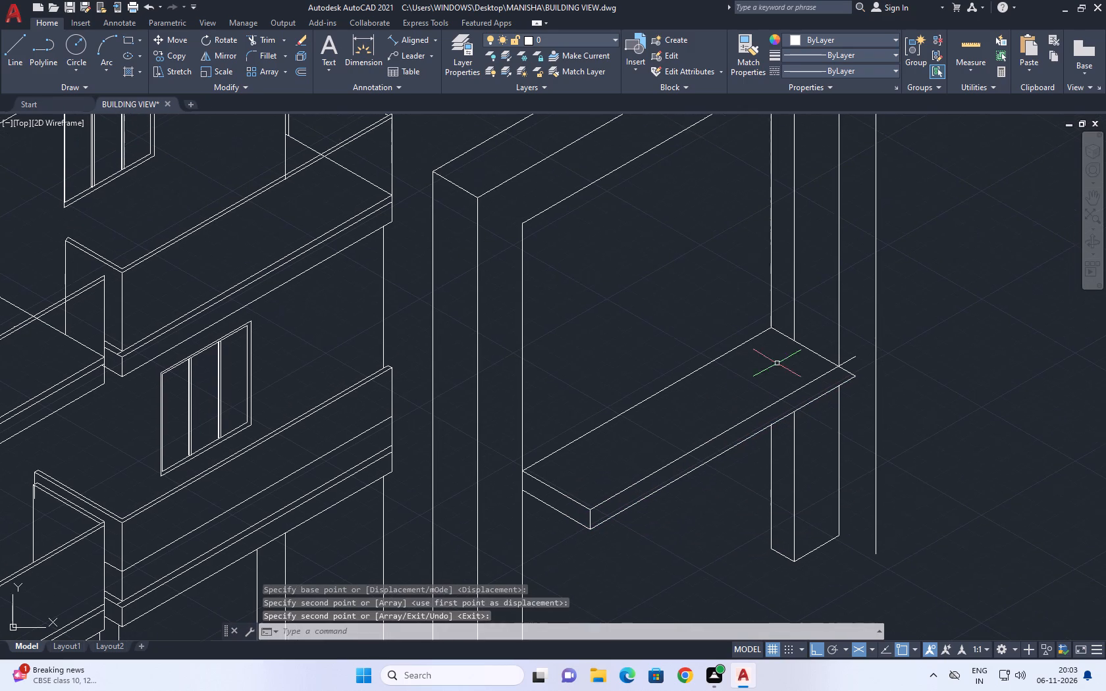
{"action": "left_click", "coordinate": [811, 349]}
{"action": "key", "text": "Delete"}
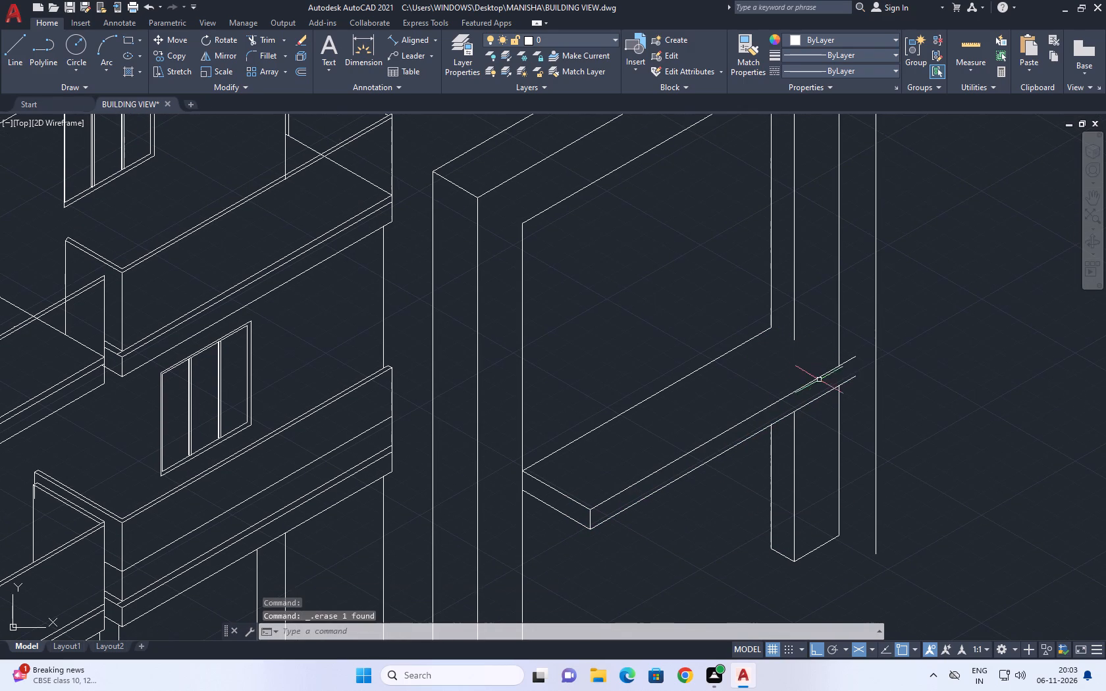
{"action": "middle_click_drag", "start_coordinate": [806, 336], "coordinate": [810, 364]}
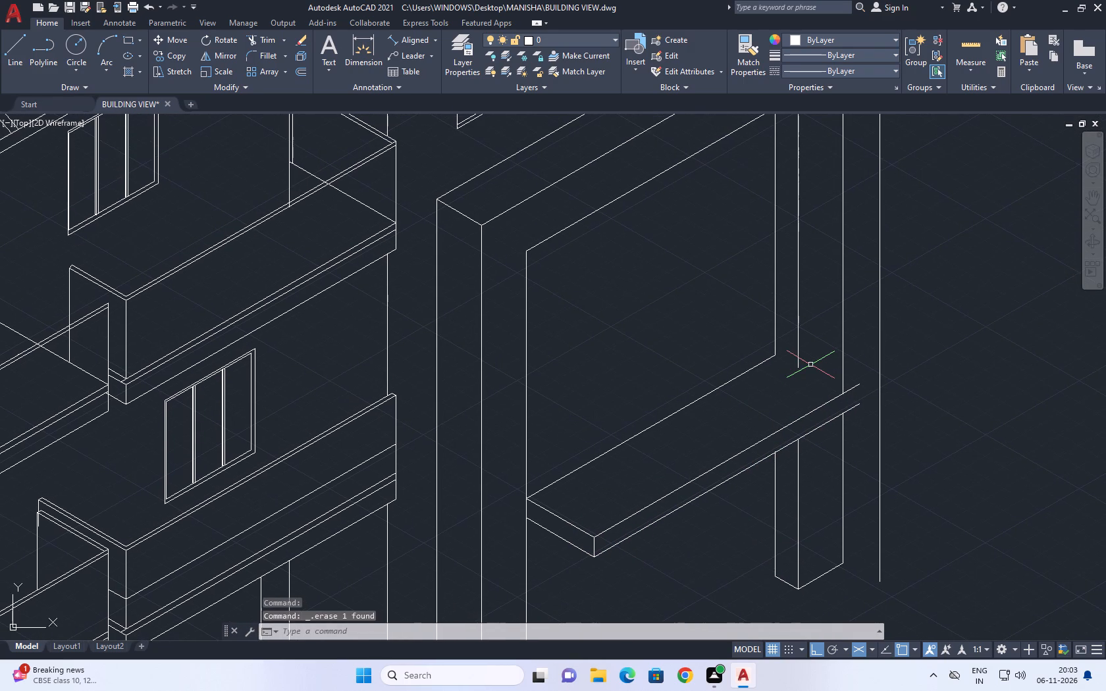
{"action": "type", "text": "l"}
{"action": "key", "text": "space"}
{"action": "left_click", "coordinate": [776, 355]}
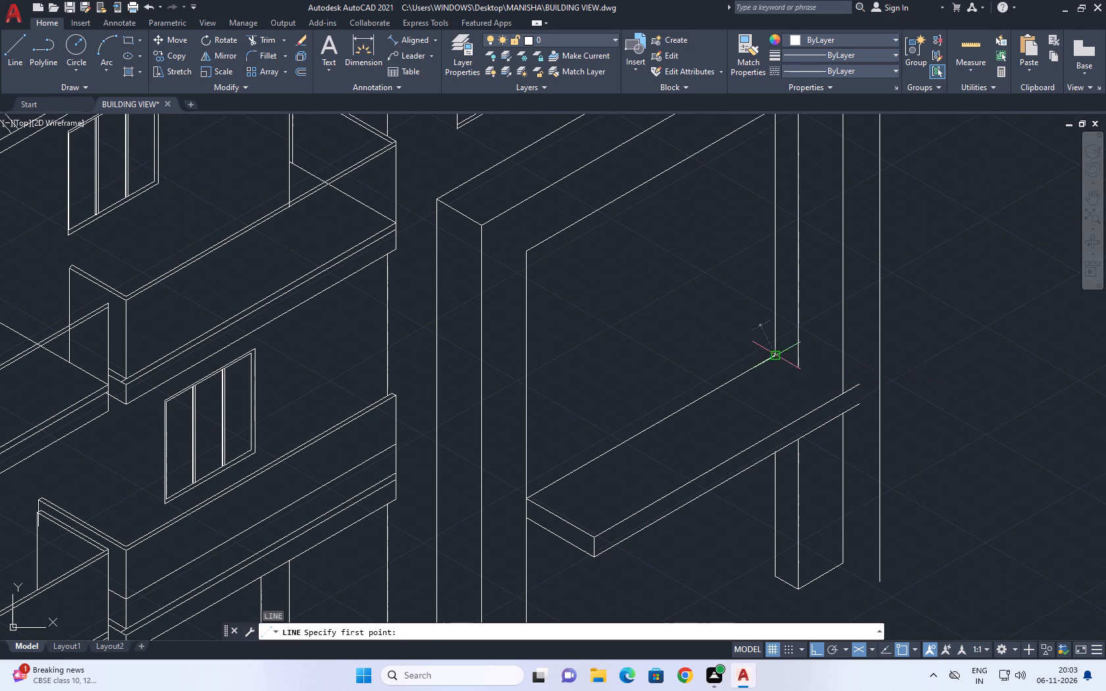
{"action": "scroll", "coordinate": [843, 399], "scroll_direction": "up", "scroll_amount": 2}
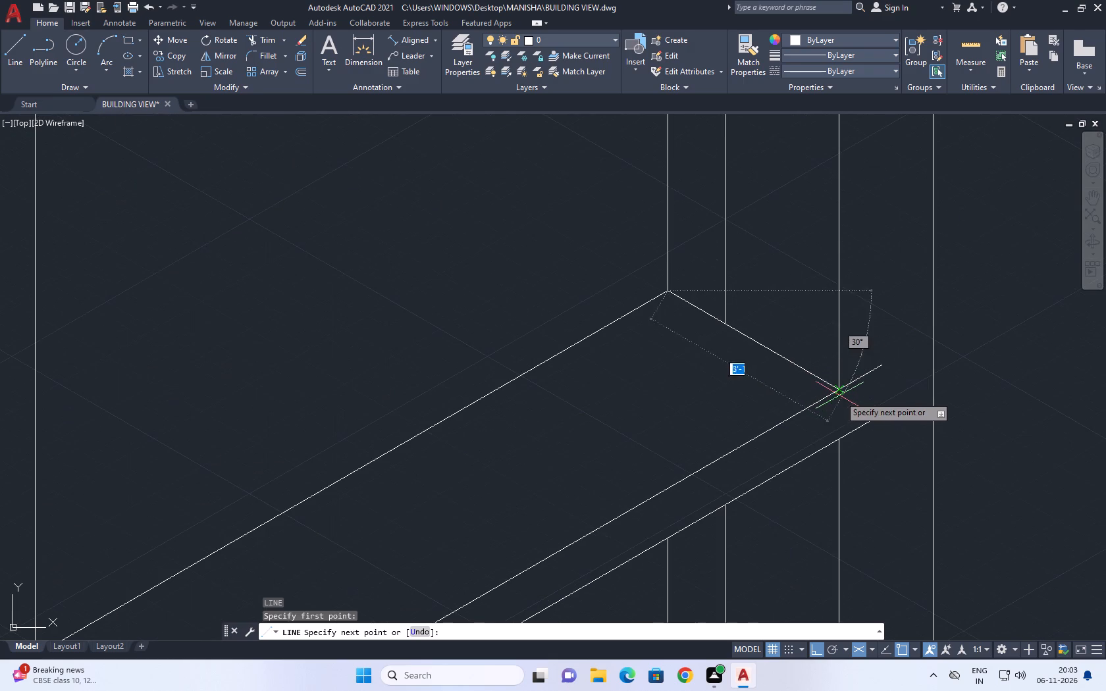
{"action": "left_click", "coordinate": [841, 397]}
{"action": "key", "text": "space"}
Trim the upper front edge's overhang beyond the slab's far corner.
{"action": "type", "text": "tr"}
{"action": "key", "text": "space"}
{"action": "scroll", "coordinate": [863, 377], "scroll_direction": "up", "scroll_amount": 2}
{"action": "left_click", "coordinate": [860, 363]}
{"action": "left_click_drag", "start_coordinate": [848, 436], "coordinate": [853, 463]}
{"action": "scroll", "coordinate": [849, 429], "scroll_direction": "down", "scroll_amount": 3}
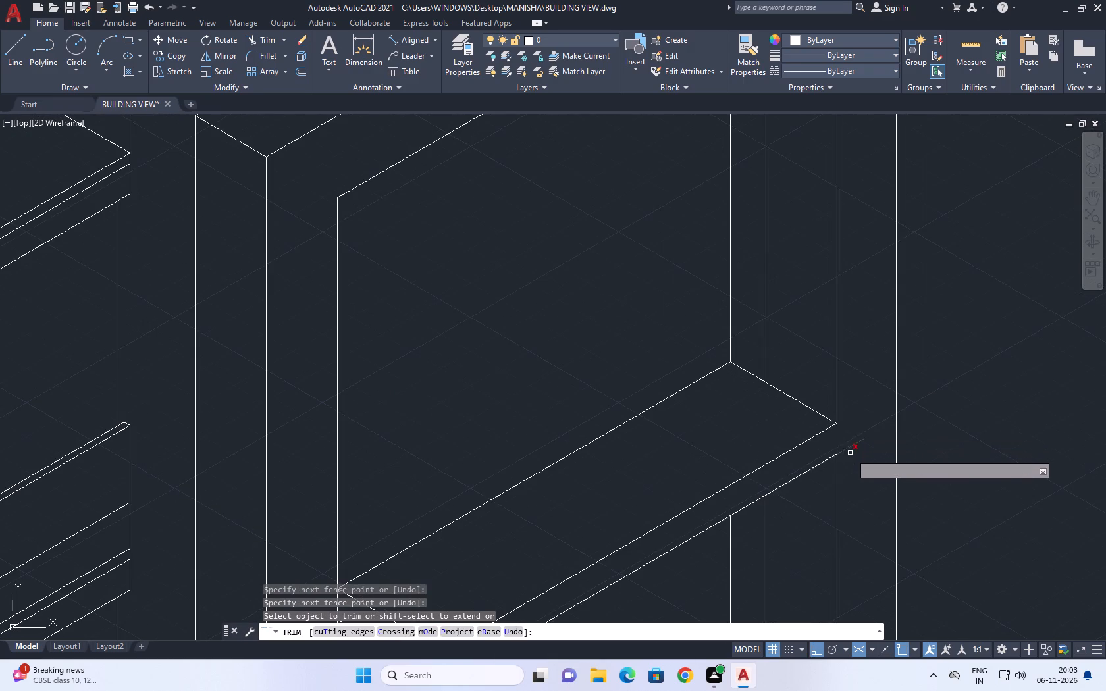
{"action": "scroll", "coordinate": [848, 424], "scroll_direction": "down", "scroll_amount": 3}
{"action": "scroll", "coordinate": [847, 428], "scroll_direction": "up", "scroll_amount": 5}
{"action": "key", "text": "space"}
Examine the slab's far corner and its fit within the portal frame and the overall building view.
{"action": "scroll", "coordinate": [822, 408], "scroll_direction": "up", "scroll_amount": 1}
{"action": "middle_click_drag", "start_coordinate": [826, 409], "coordinate": [868, 401]}
{"action": "scroll", "coordinate": [872, 399], "scroll_direction": "down", "scroll_amount": 6}
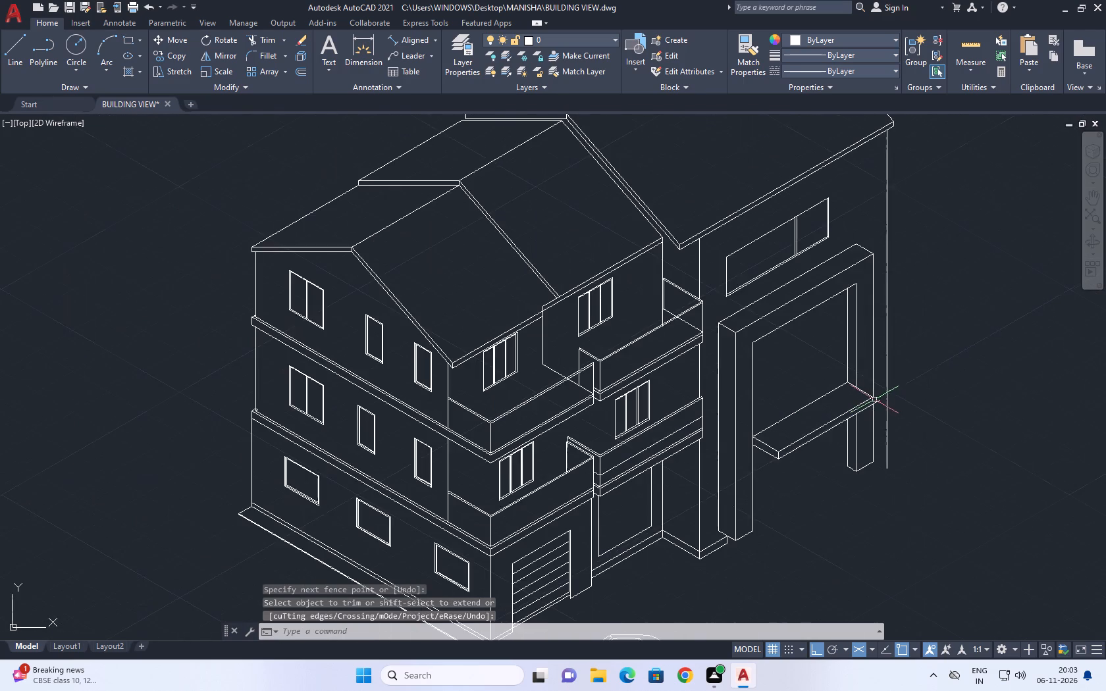
{"action": "scroll", "coordinate": [866, 411], "scroll_direction": "up", "scroll_amount": 3}
{"action": "middle_click_drag", "start_coordinate": [868, 382], "coordinate": [874, 397]}
{"action": "scroll", "coordinate": [875, 397], "scroll_direction": "down", "scroll_amount": 1}
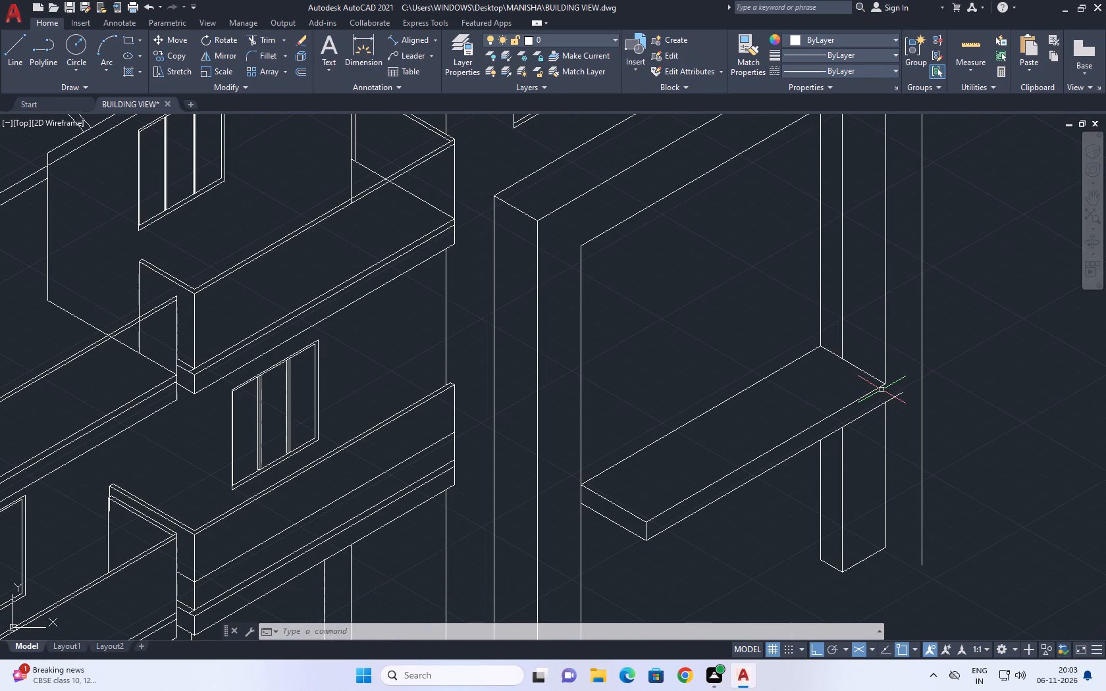
{"action": "middle_click_drag", "start_coordinate": [935, 388], "coordinate": [866, 357]}
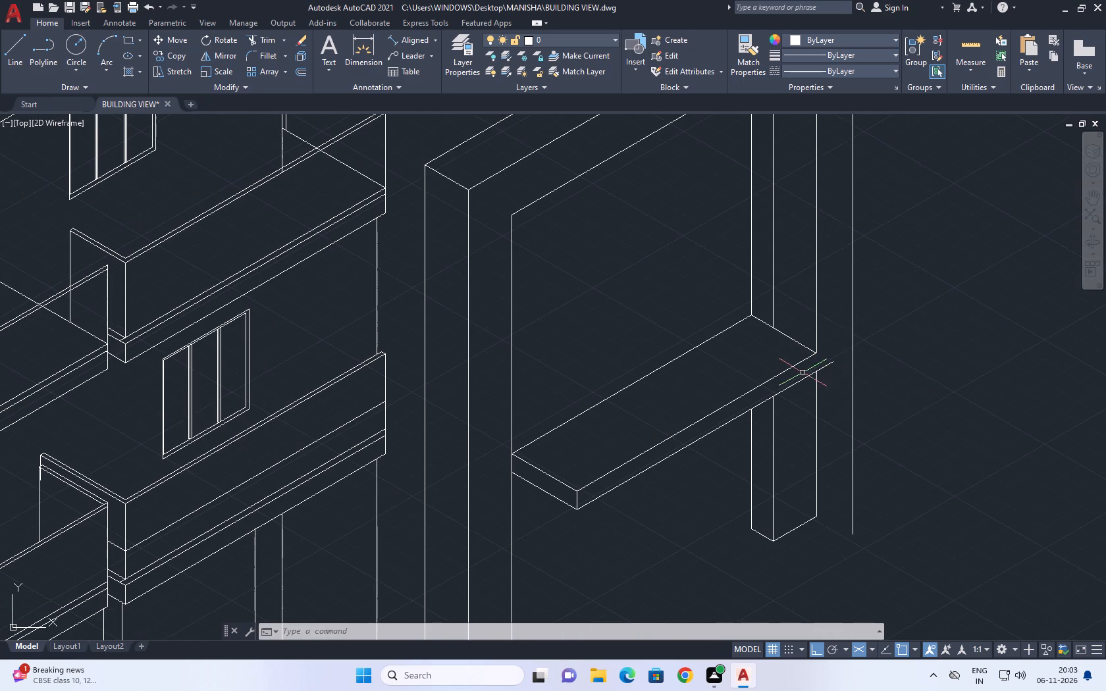
{"action": "middle_click_drag", "start_coordinate": [797, 369], "coordinate": [780, 303]}
{"action": "scroll", "coordinate": [780, 301], "scroll_direction": "up", "scroll_amount": 2}
{"action": "middle_click_drag", "start_coordinate": [784, 245], "coordinate": [797, 305]}
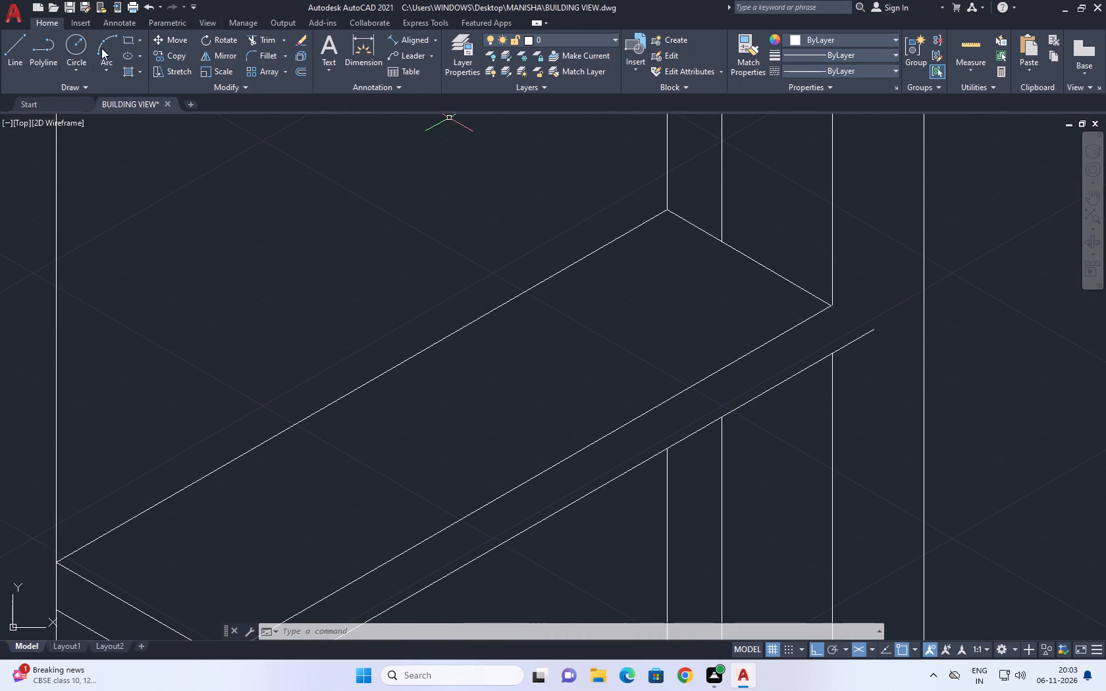
Draw a vertical edge down from the slab's upper far corner to just past the lower front edge.
{"action": "left_click", "coordinate": [24, 51]}
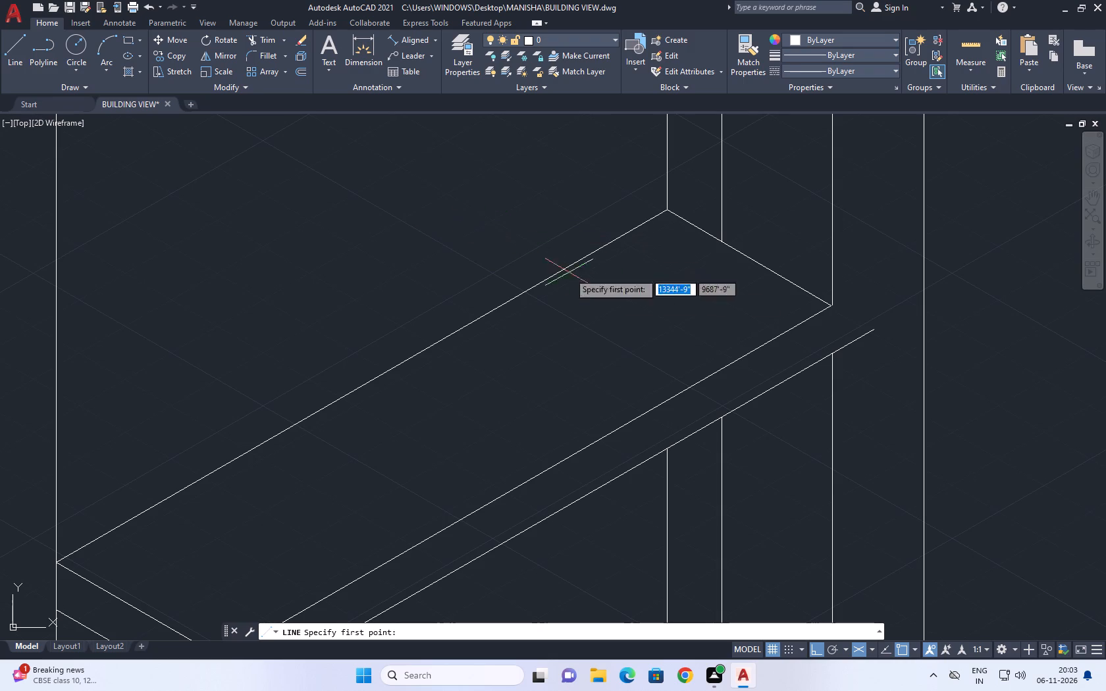
{"action": "scroll", "coordinate": [823, 308], "scroll_direction": "up", "scroll_amount": 2}
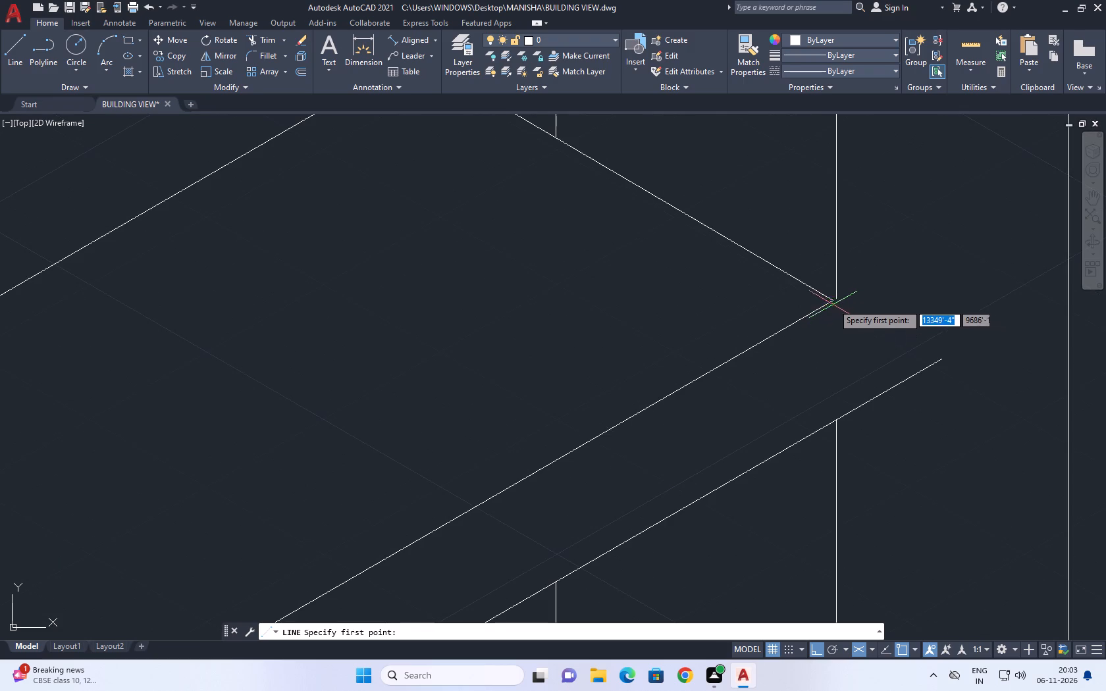
{"action": "left_click", "coordinate": [833, 301]}
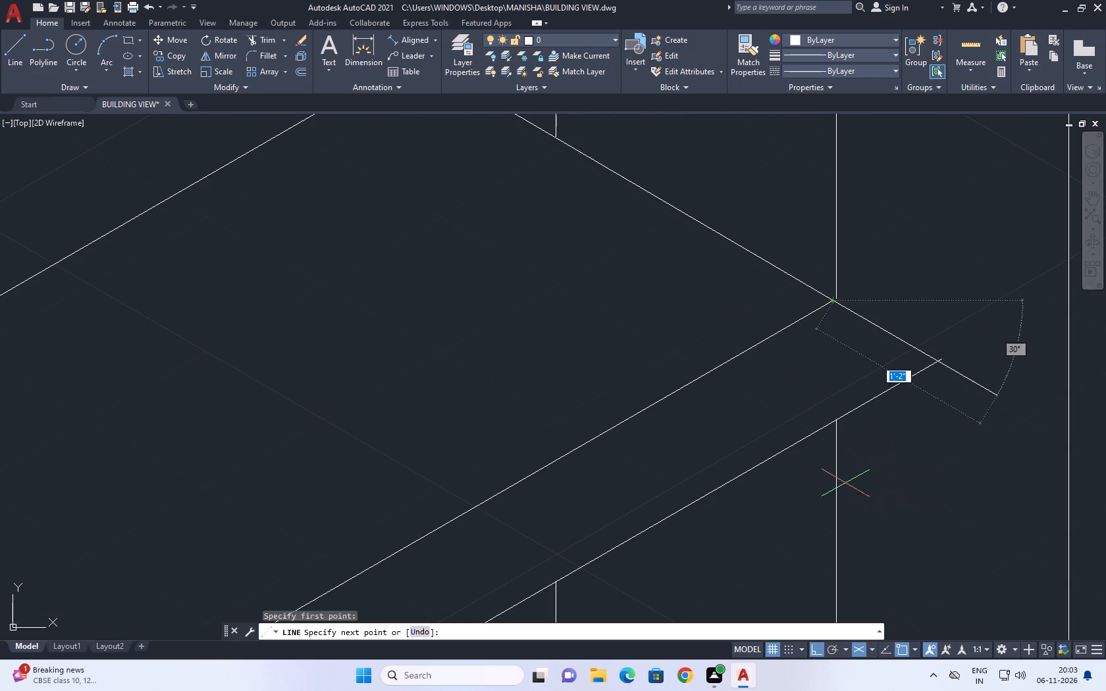
{"action": "key", "text": "F5"}
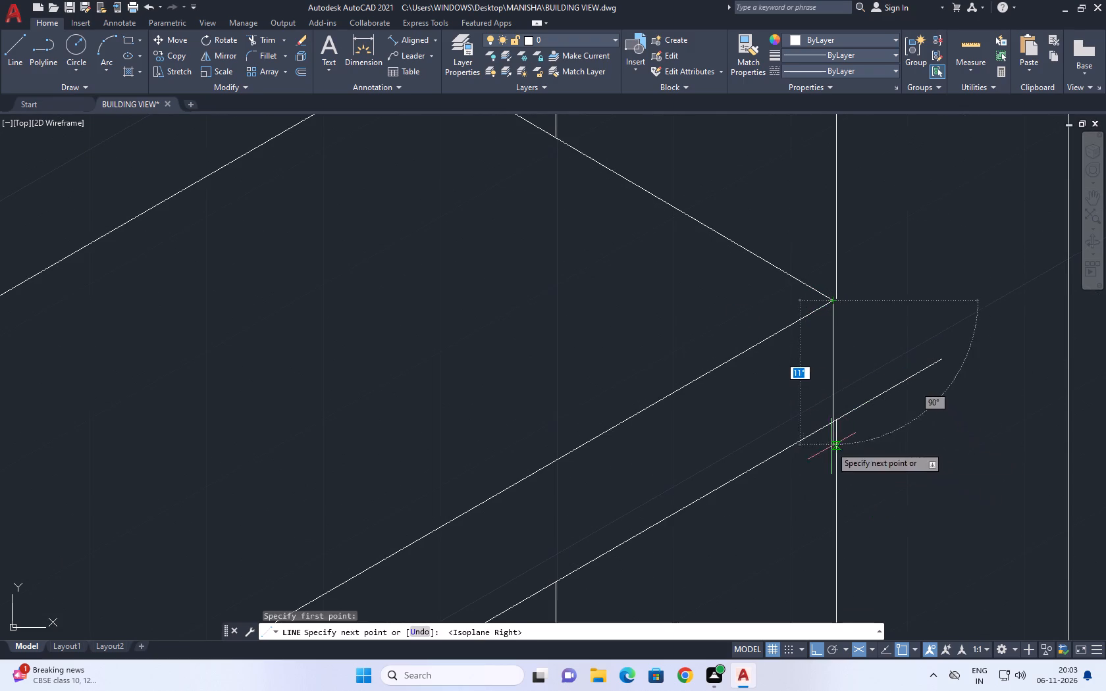
{"action": "scroll", "coordinate": [826, 444], "scroll_direction": "up", "scroll_amount": 3}
{"action": "left_click", "coordinate": [834, 421]}
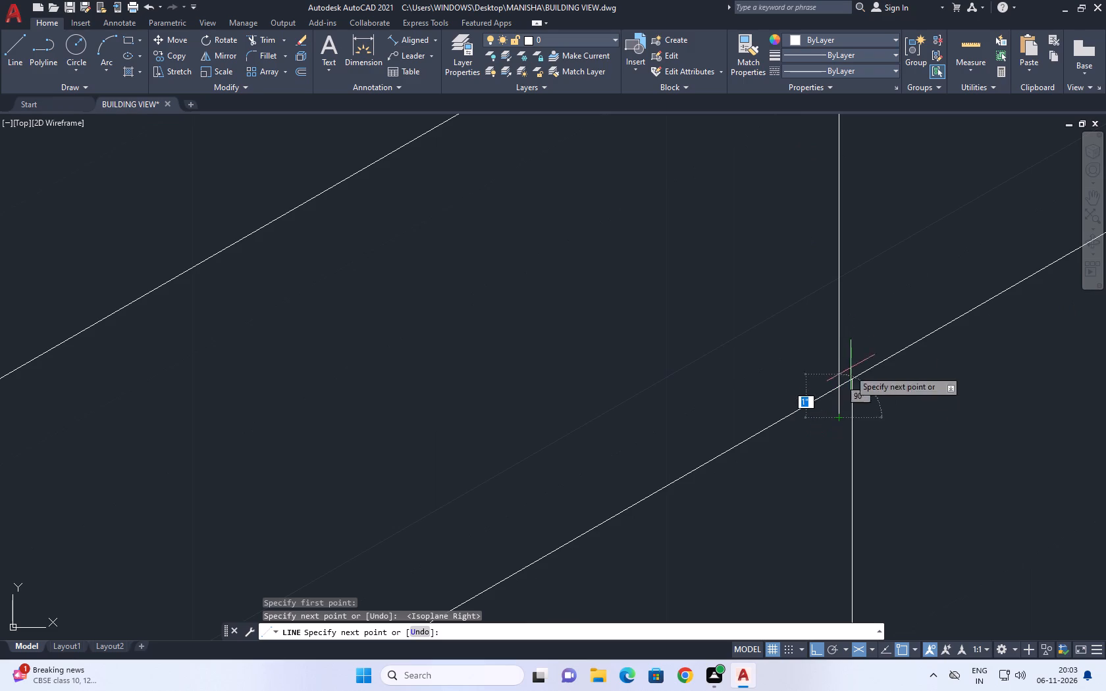
{"action": "right_click", "coordinate": [856, 342]}
{"action": "left_click", "coordinate": [884, 365]}
Trim the overhanging ends of the new vertical edge and the lower front edge at the slab's far corner.
{"action": "middle_click_drag", "start_coordinate": [747, 299], "coordinate": [753, 359]}
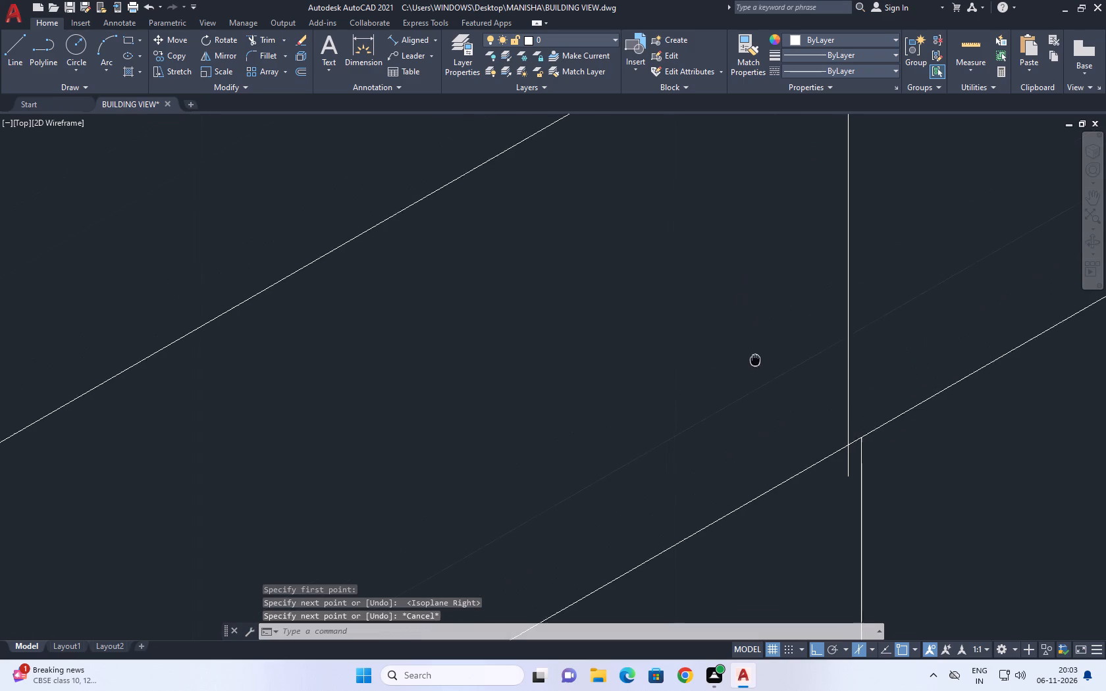
{"action": "middle_click_drag", "start_coordinate": [753, 359], "coordinate": [754, 359]}
{"action": "left_click", "coordinate": [254, 39]}
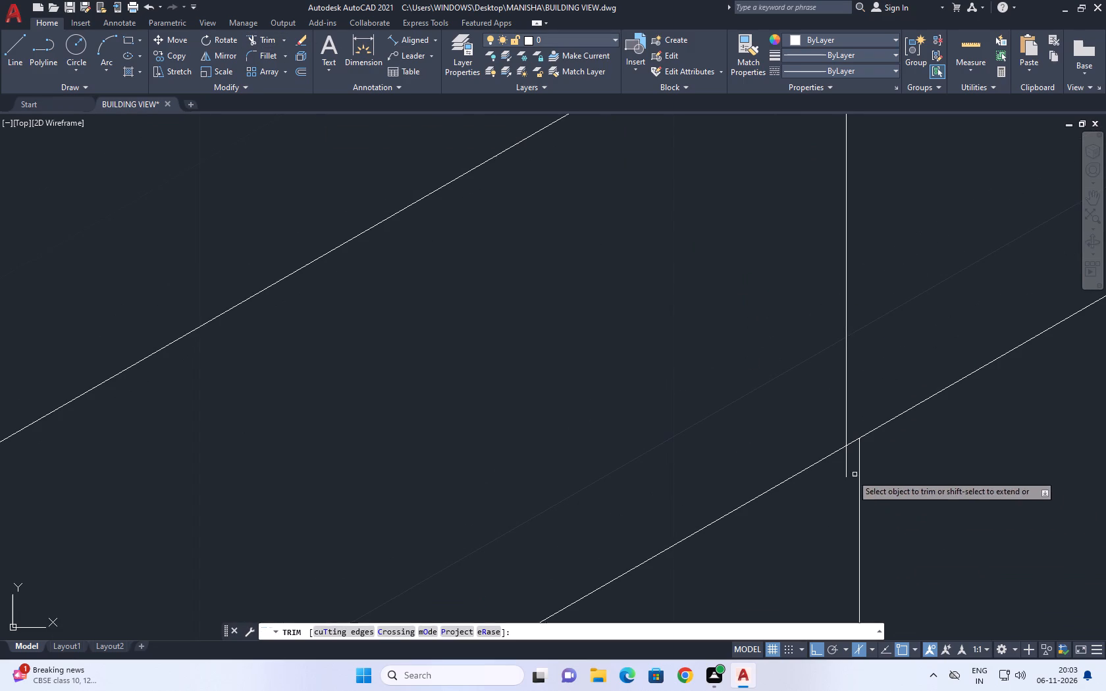
{"action": "left_click", "coordinate": [839, 469]}
{"action": "left_click", "coordinate": [846, 458]}
{"action": "scroll", "coordinate": [847, 456], "scroll_direction": "down", "scroll_amount": 3}
{"action": "middle_click_drag", "start_coordinate": [891, 372], "coordinate": [902, 408]}
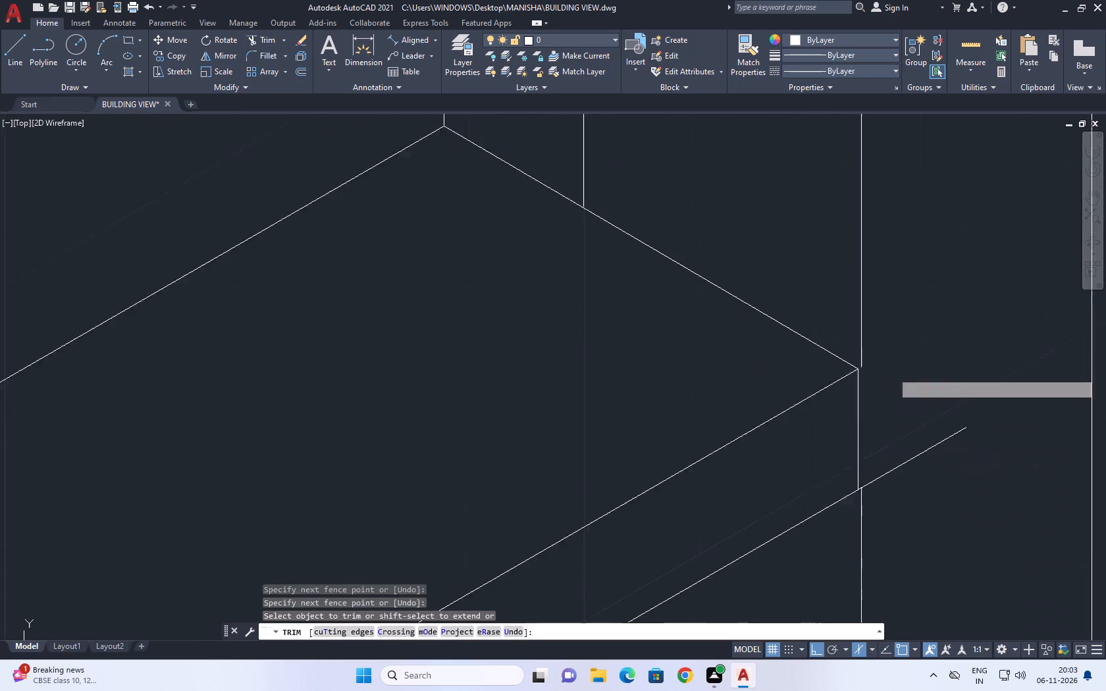
{"action": "scroll", "coordinate": [903, 410], "scroll_direction": "down", "scroll_amount": 1}
{"action": "left_click", "coordinate": [910, 424]}
{"action": "left_click_drag", "start_coordinate": [916, 473], "coordinate": [918, 478]}
{"action": "right_click", "coordinate": [910, 376]}
{"action": "left_click", "coordinate": [948, 396]}
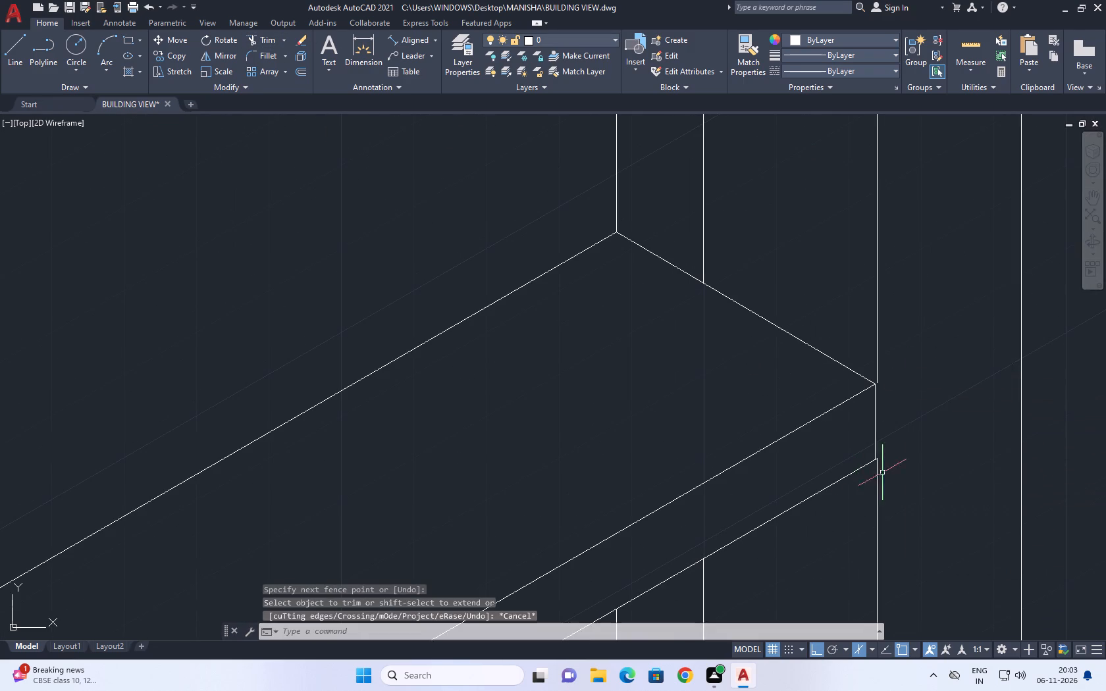
Inspect how the slab's end edges and the portal leg's outer line meet at the far corner.
{"action": "scroll", "coordinate": [879, 460], "scroll_direction": "up", "scroll_amount": 4}
{"action": "left_click", "coordinate": [869, 404]}
{"action": "left_click", "coordinate": [818, 411]}
{"action": "scroll", "coordinate": [847, 426], "scroll_direction": "down", "scroll_amount": 2}
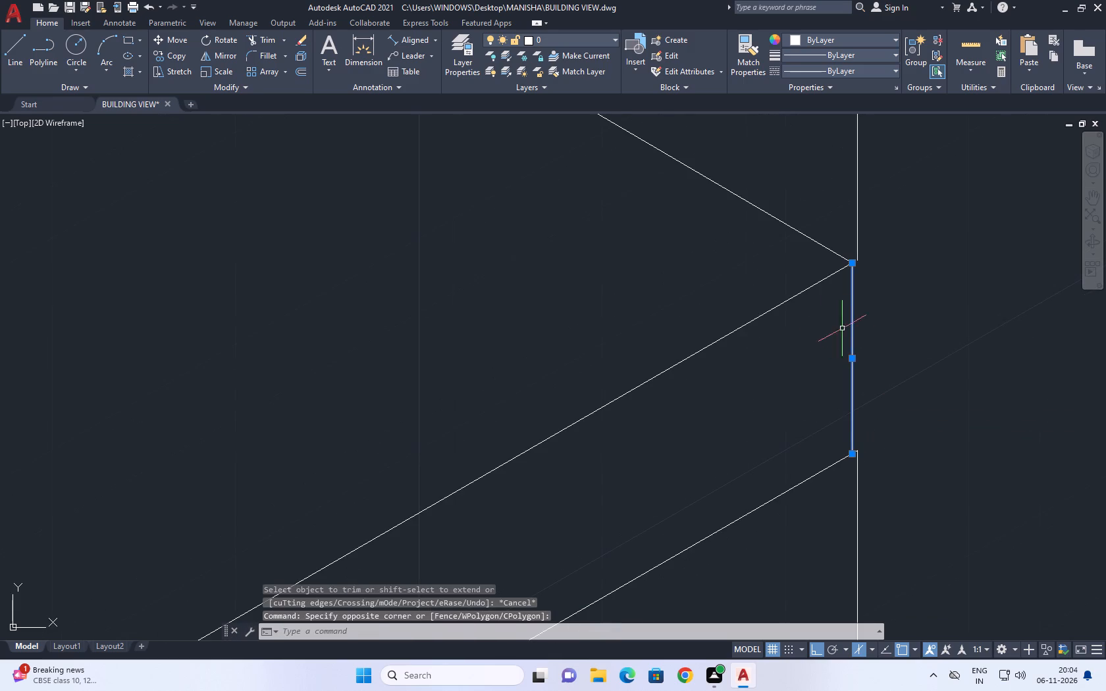
{"action": "left_click", "coordinate": [819, 305]}
{"action": "left_click", "coordinate": [795, 213]}
{"action": "right_click", "coordinate": [820, 358]}
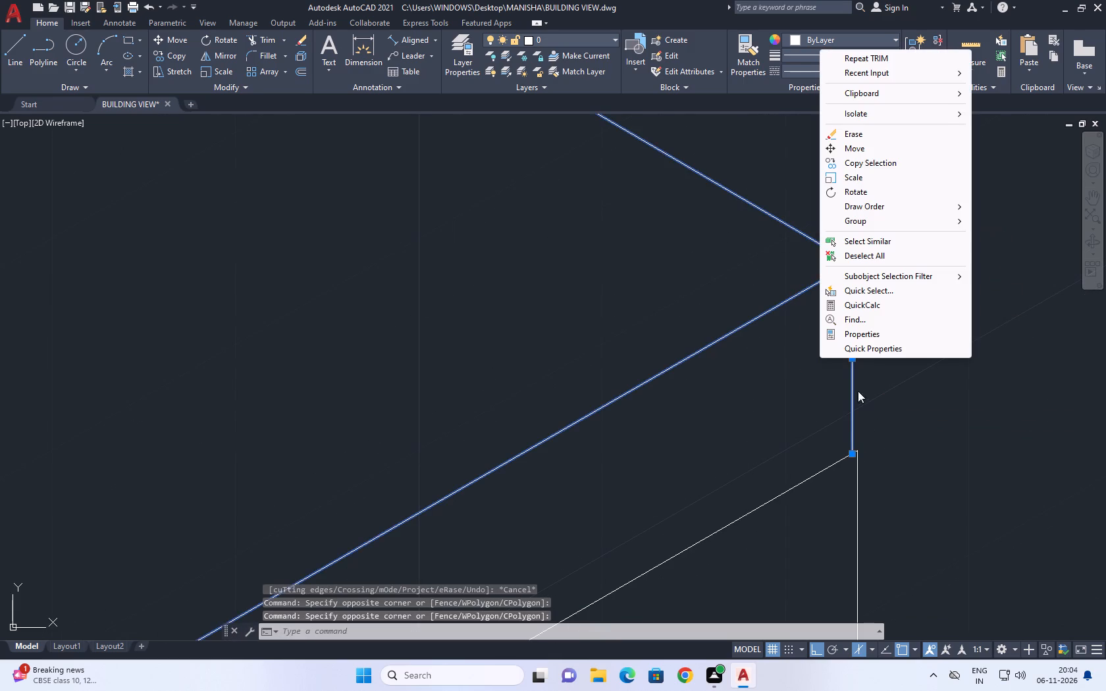
{"action": "left_click", "coordinate": [872, 257]}
{"action": "left_click_drag", "start_coordinate": [834, 493], "coordinate": [832, 480]}
{"action": "left_click", "coordinate": [810, 424]}
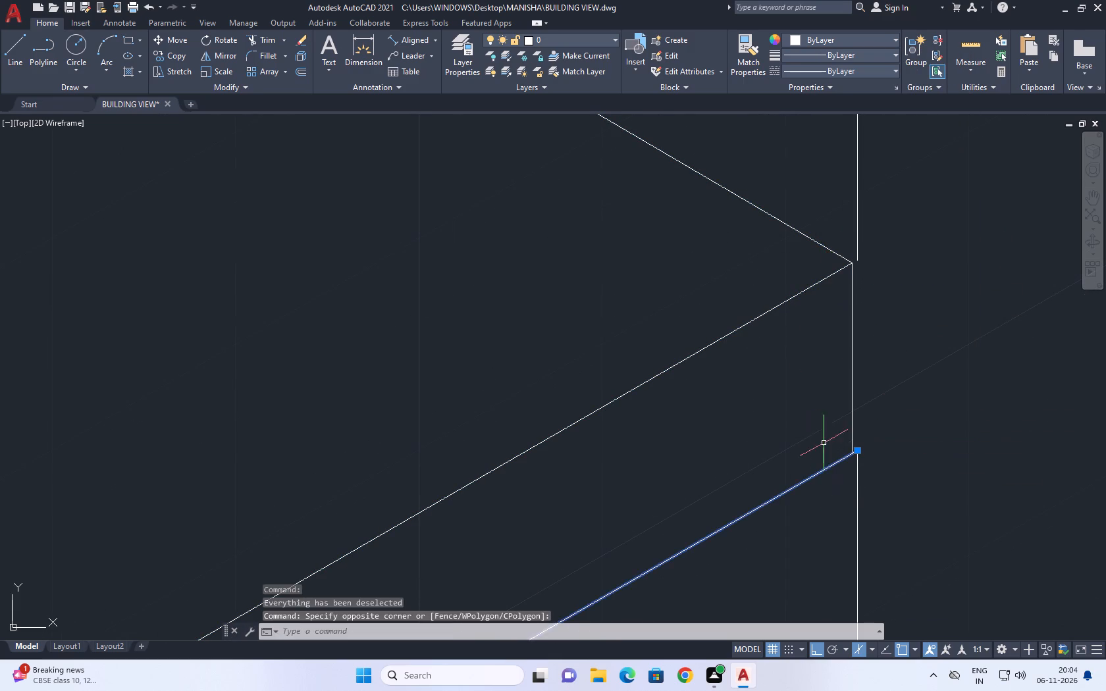
{"action": "scroll", "coordinate": [877, 469], "scroll_direction": "up", "scroll_amount": 3}
{"action": "scroll", "coordinate": [844, 441], "scroll_direction": "down", "scroll_amount": 6}
{"action": "middle_click_drag", "start_coordinate": [883, 399], "coordinate": [894, 449]}
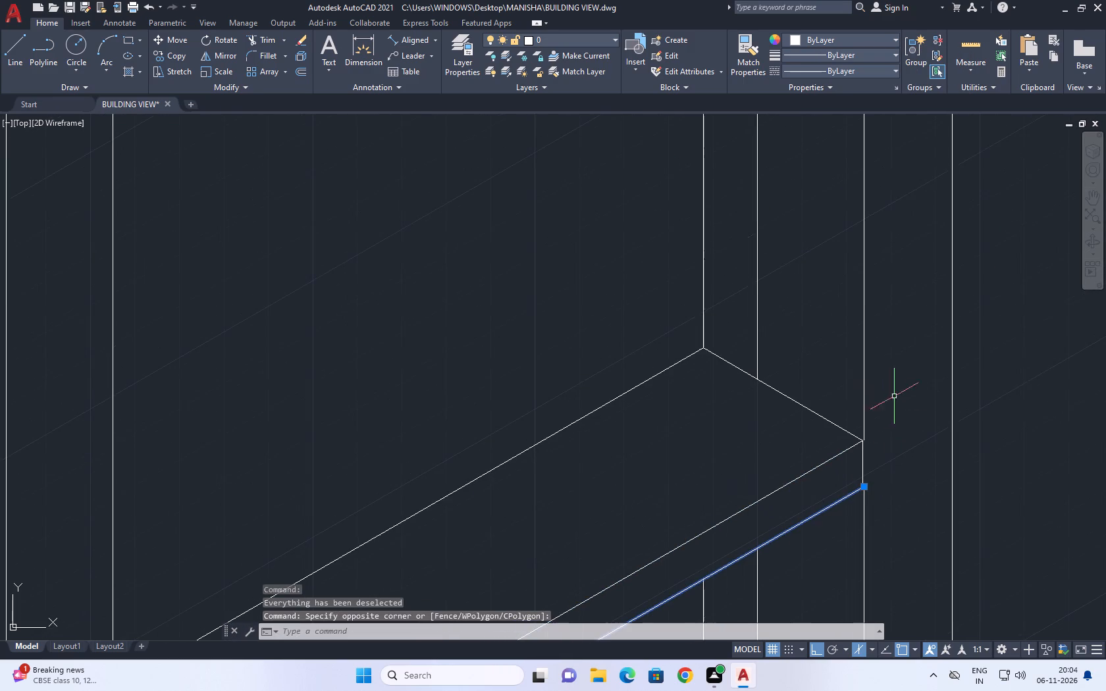
{"action": "right_click", "coordinate": [894, 391]}
{"action": "left_click", "coordinate": [947, 289]}
{"action": "scroll", "coordinate": [872, 382], "scroll_direction": "down", "scroll_amount": 3}
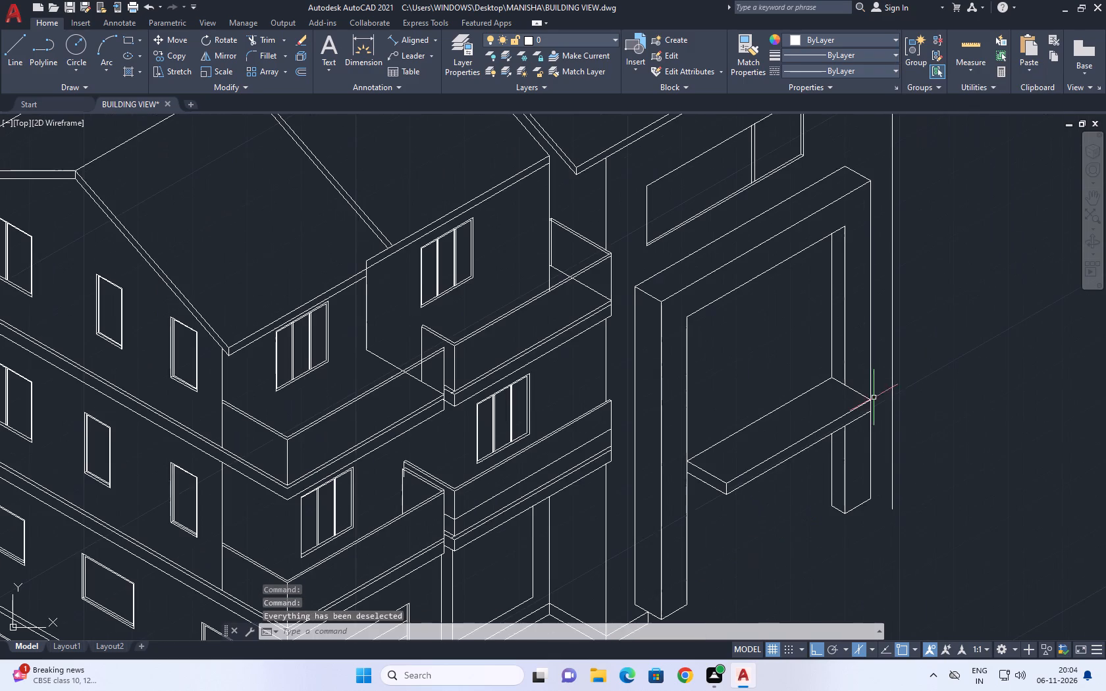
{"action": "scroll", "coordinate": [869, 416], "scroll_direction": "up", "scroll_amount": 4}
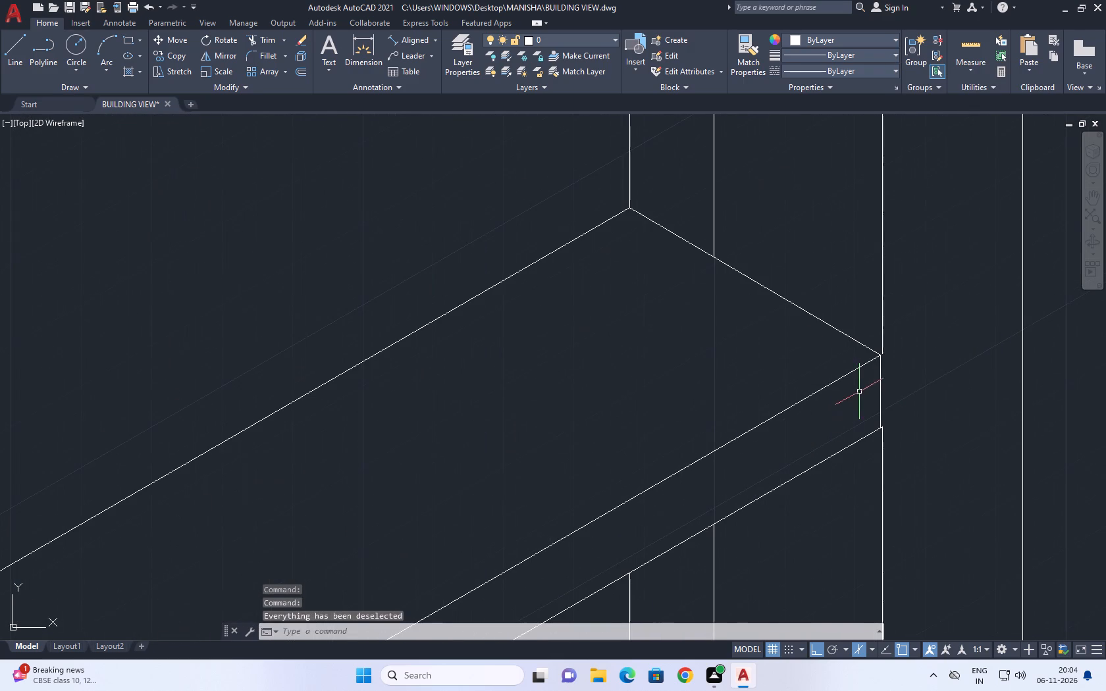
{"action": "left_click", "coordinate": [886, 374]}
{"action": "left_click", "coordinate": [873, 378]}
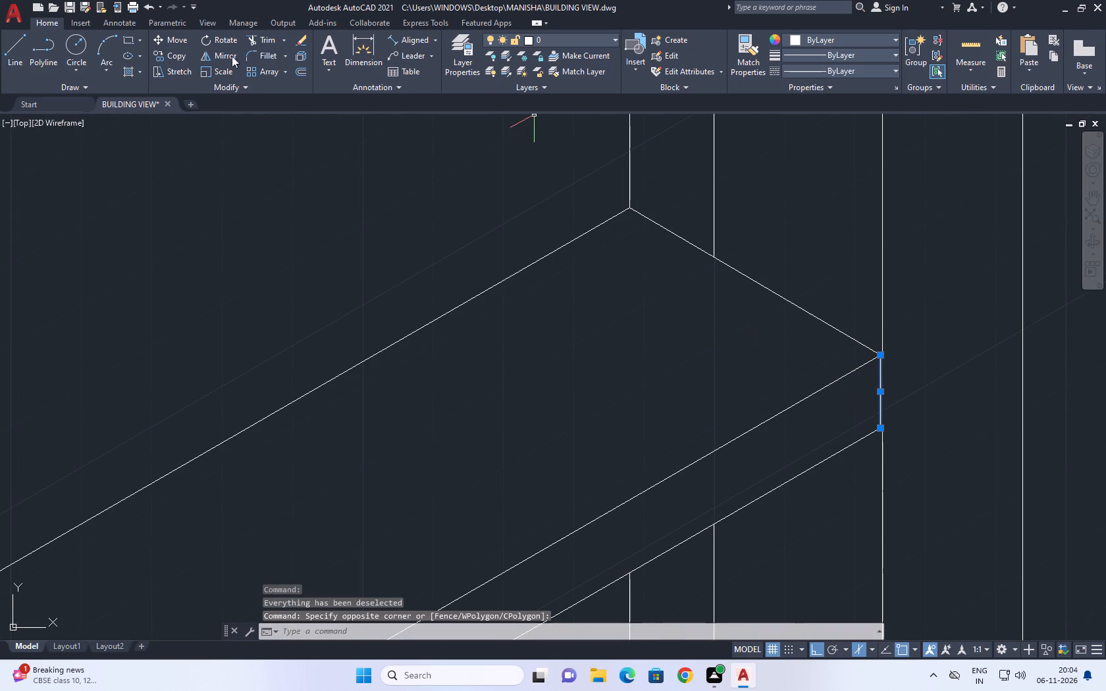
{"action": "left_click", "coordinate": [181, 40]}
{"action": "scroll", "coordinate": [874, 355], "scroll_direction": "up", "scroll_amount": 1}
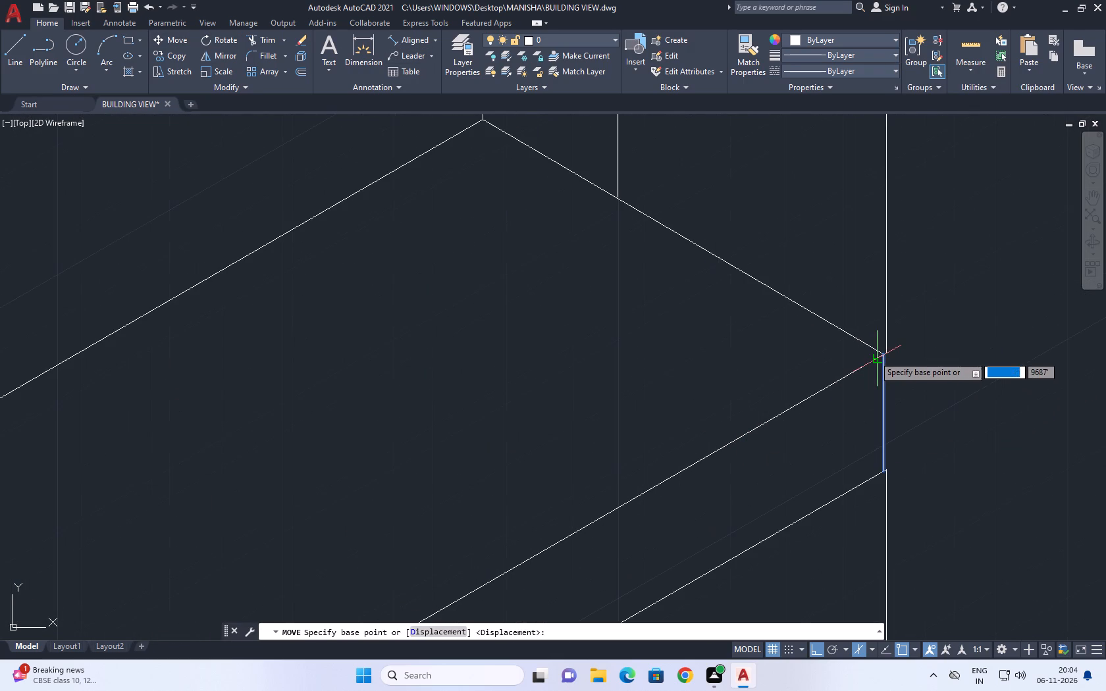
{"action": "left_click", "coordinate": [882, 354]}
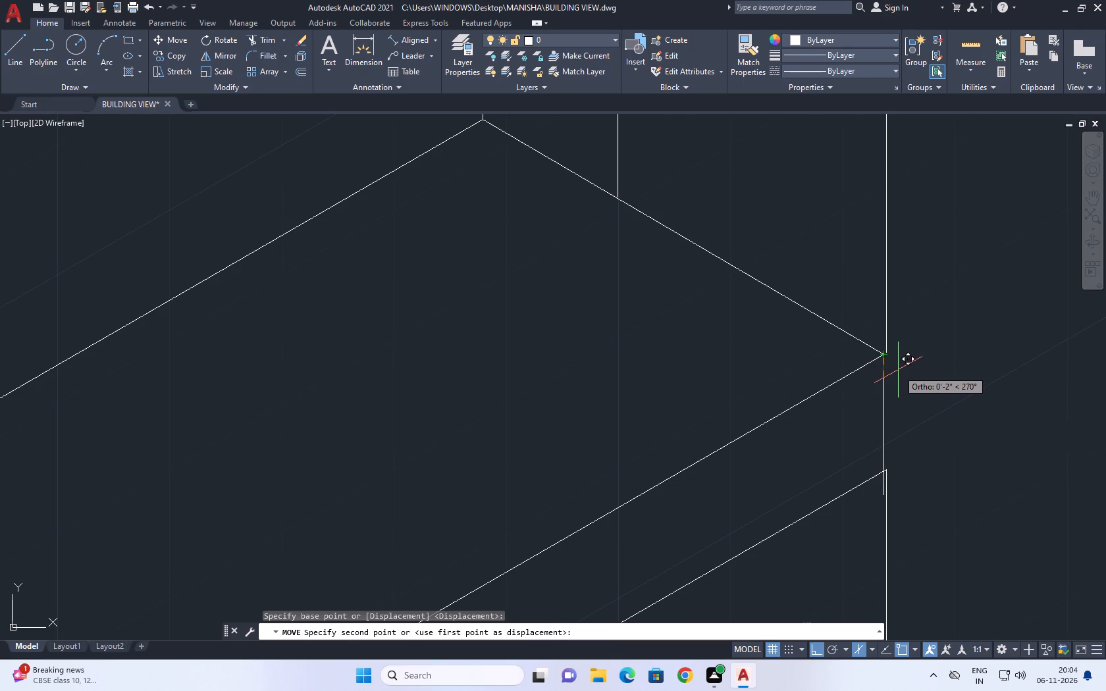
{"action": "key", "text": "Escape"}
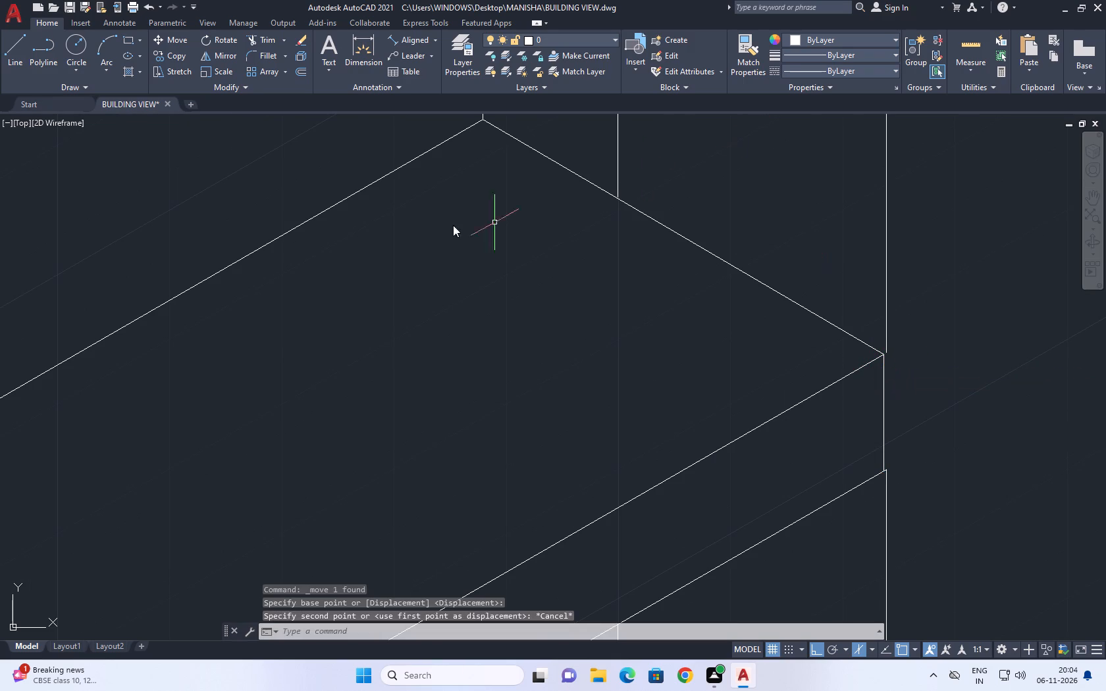
Move the vertical edge at the slab's near front corner 9 inches outward along the left isoplane.
{"action": "scroll", "coordinate": [547, 336], "scroll_direction": "down", "scroll_amount": 3}
{"action": "middle_click_drag", "start_coordinate": [408, 435], "coordinate": [440, 427]}
{"action": "scroll", "coordinate": [408, 436], "scroll_direction": "down", "scroll_amount": 1}
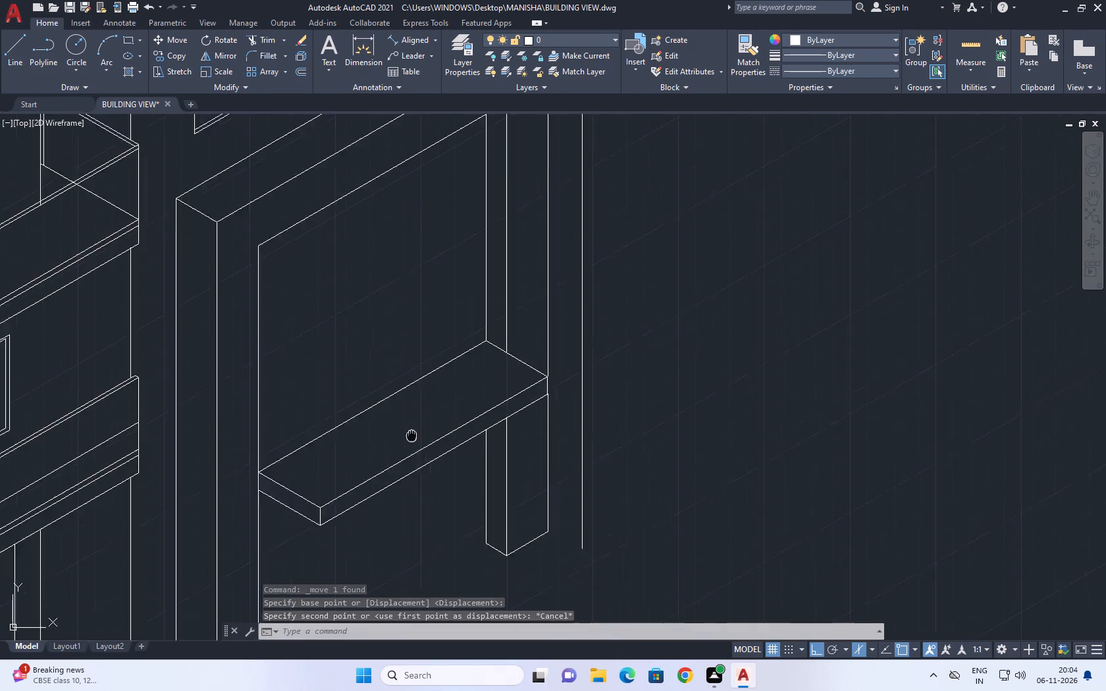
{"action": "middle_click_drag", "start_coordinate": [440, 427], "coordinate": [553, 344]}
{"action": "scroll", "coordinate": [485, 432], "scroll_direction": "up", "scroll_amount": 2}
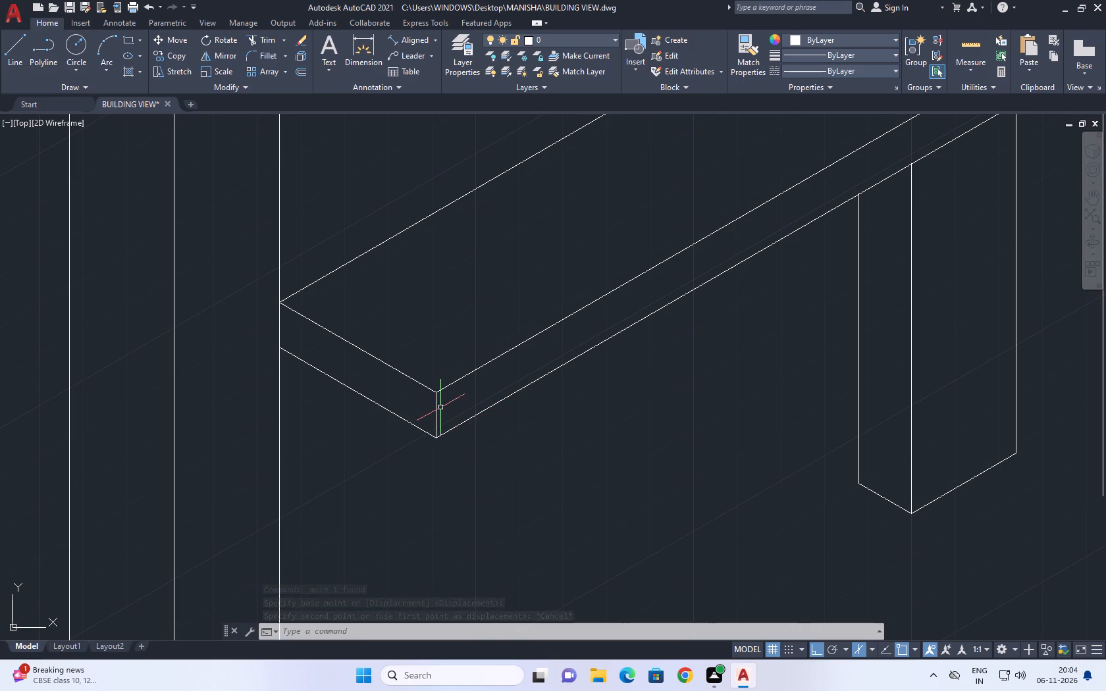
{"action": "left_click", "coordinate": [438, 407]}
{"action": "left_click", "coordinate": [430, 408]}
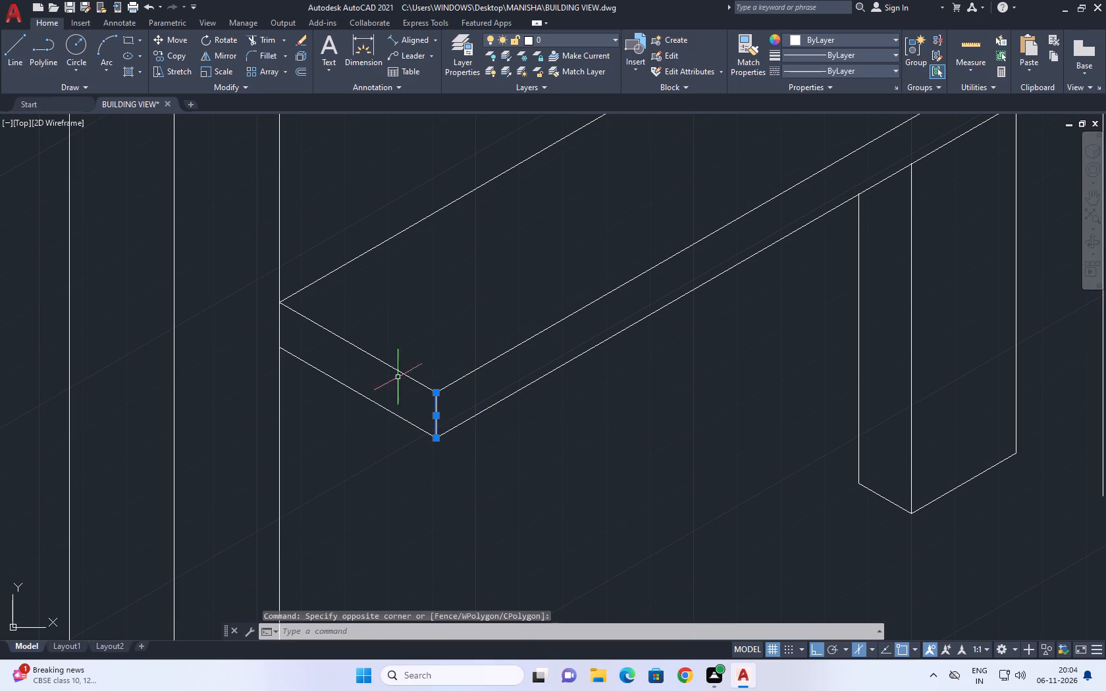
{"action": "left_click", "coordinate": [179, 39]}
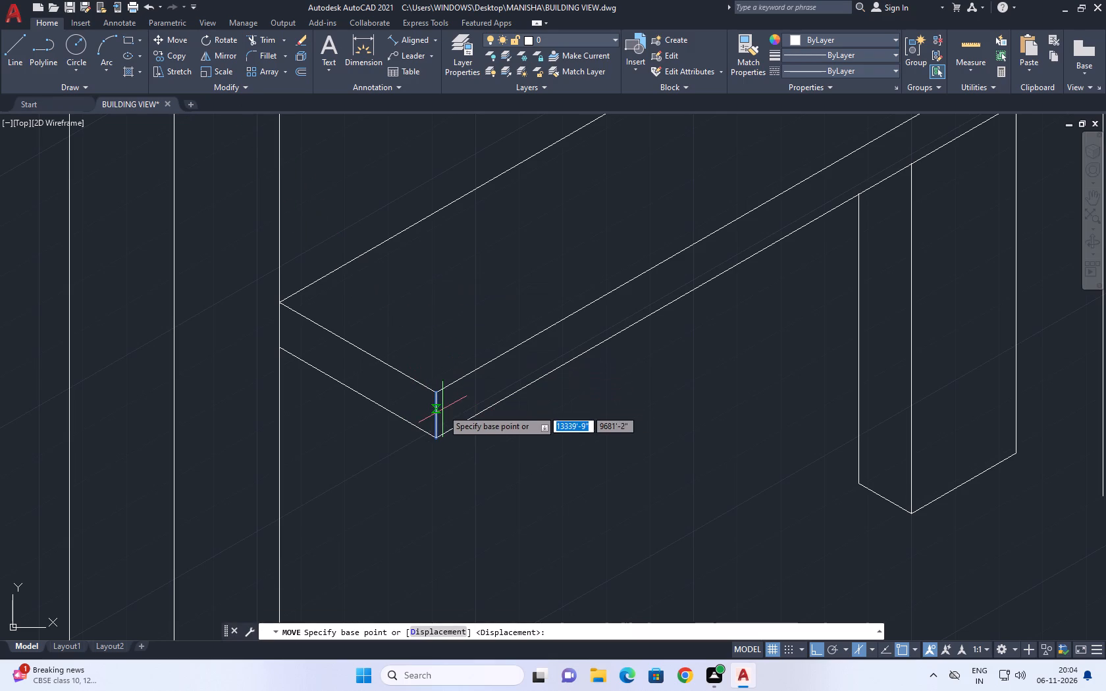
{"action": "left_click", "coordinate": [442, 409]}
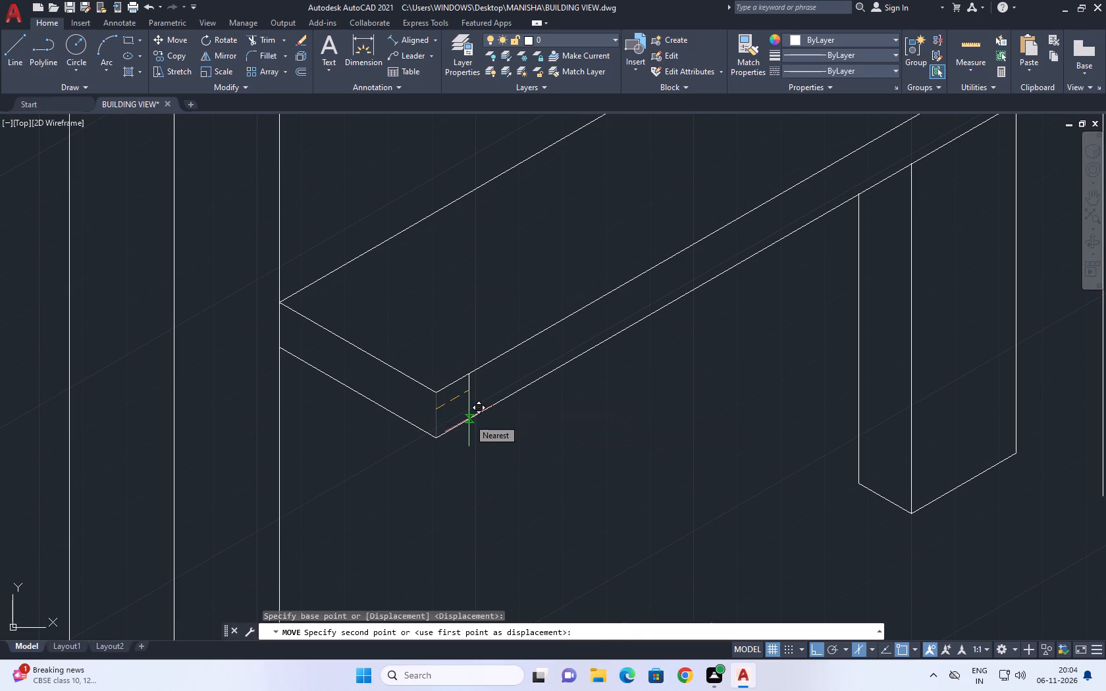
{"action": "key", "text": "F5"}
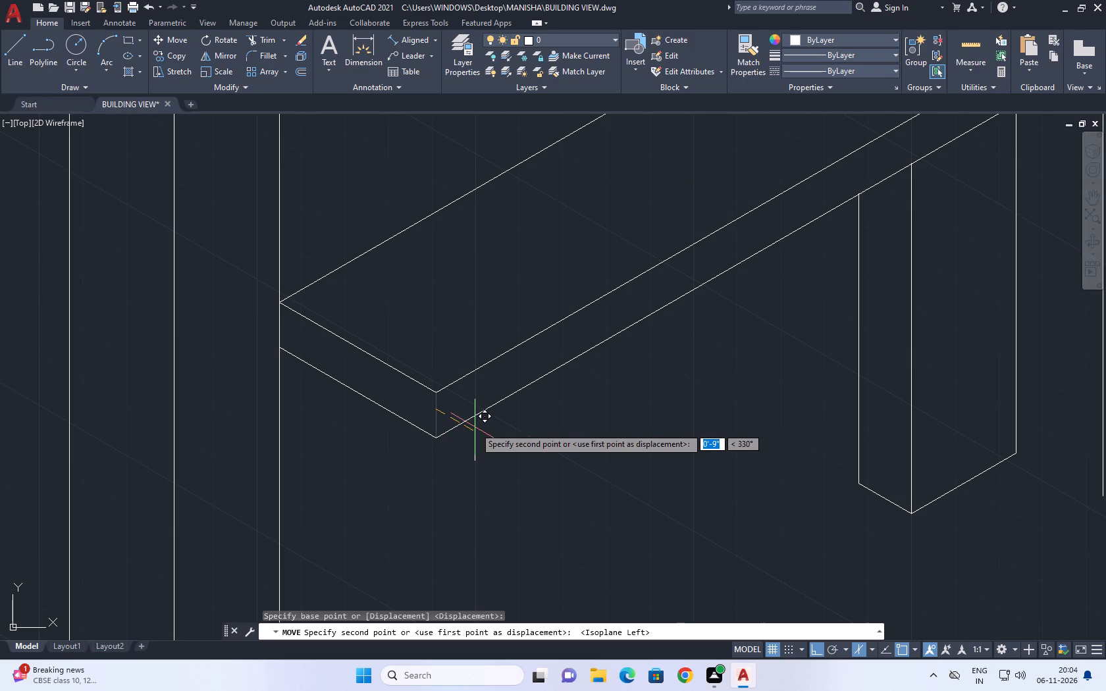
{"action": "key", "text": "9"}
{"action": "key", "text": "Return"}
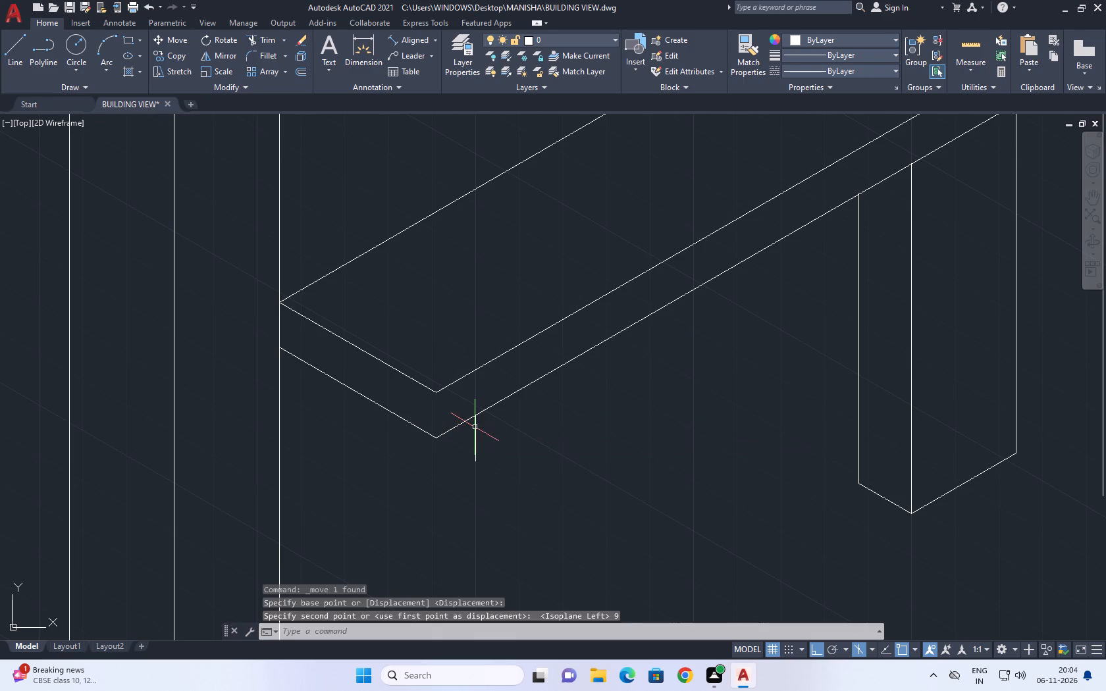
Fillet the slab's upper and lower near-end edges to the moved vertical edge so they meet at its endpoints.
{"action": "left_click", "coordinate": [263, 55]}
{"action": "left_click", "coordinate": [414, 381]}
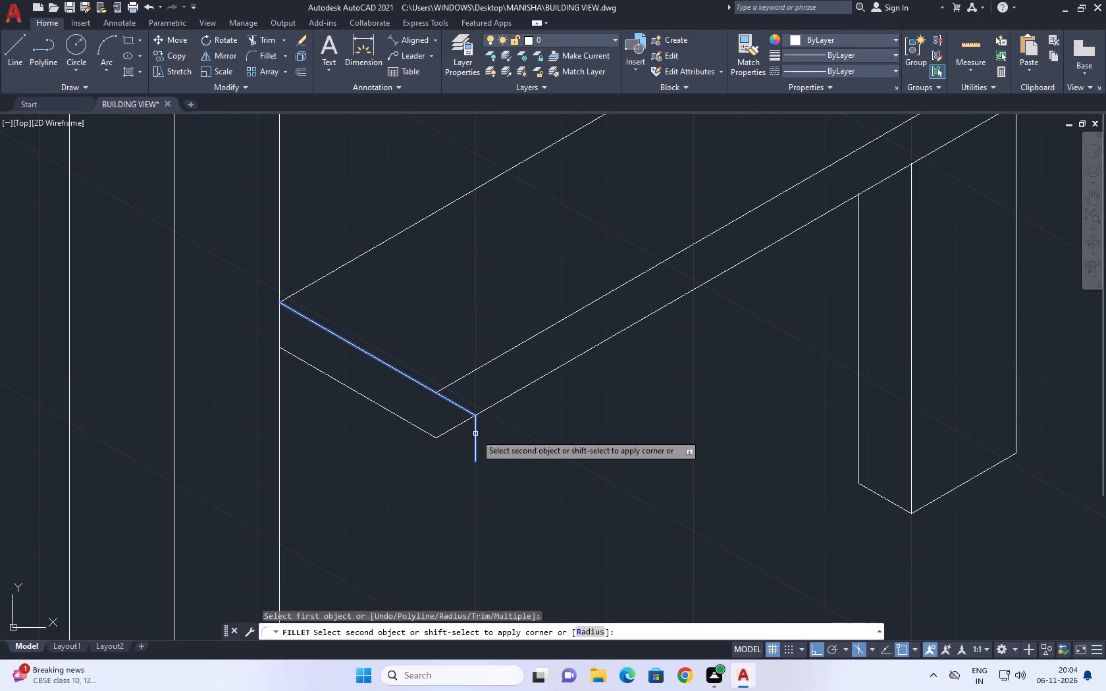
{"action": "left_click", "coordinate": [475, 434]}
{"action": "left_click", "coordinate": [269, 52]}
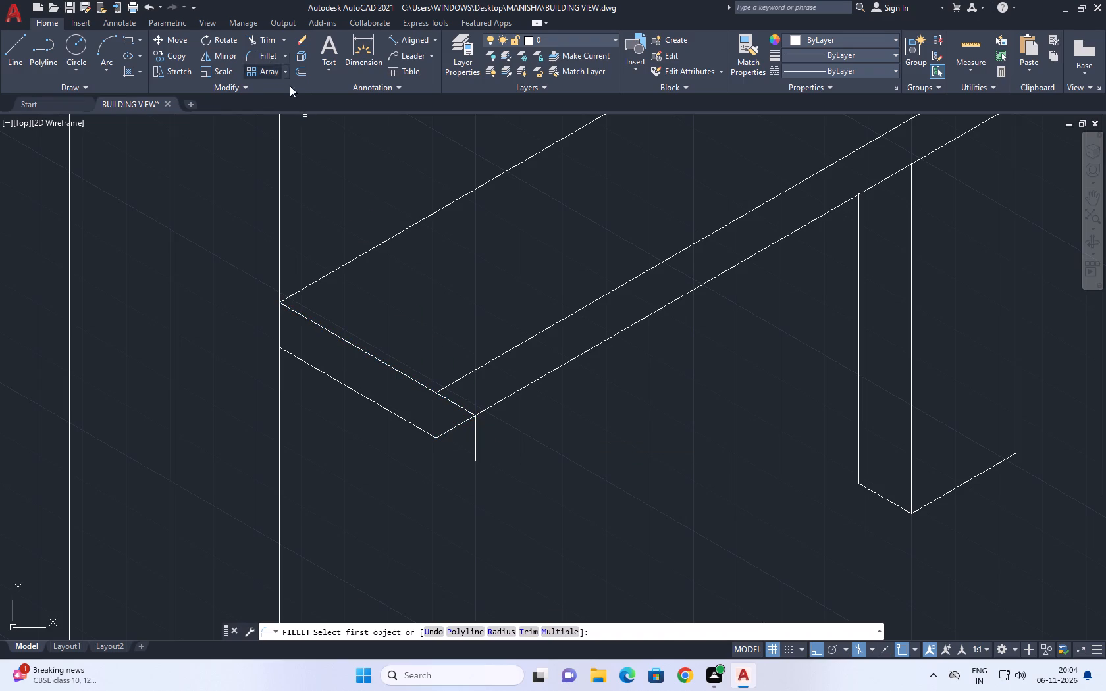
{"action": "left_click", "coordinate": [425, 435]}
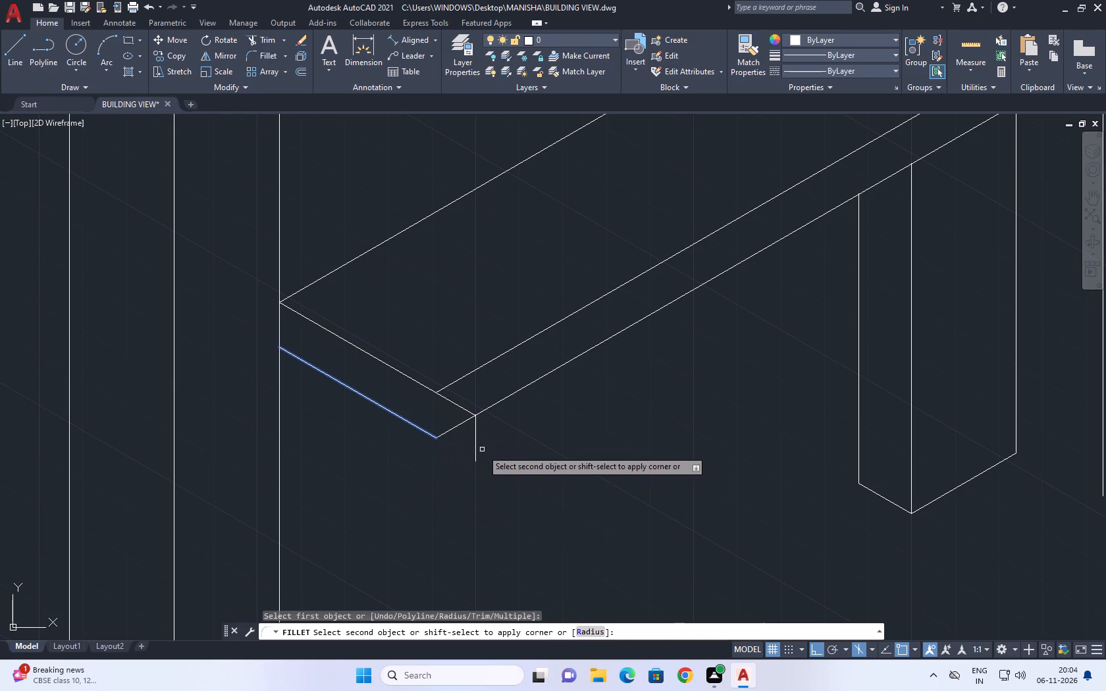
{"action": "left_click", "coordinate": [475, 443]}
Move the slab's lower and upper front edges outward to the matching endpoints of the shifted near-corner edge.
{"action": "middle_click_drag", "start_coordinate": [548, 390], "coordinate": [521, 437]}
{"action": "left_click", "coordinate": [516, 449]}
{"action": "left_click", "coordinate": [502, 424]}
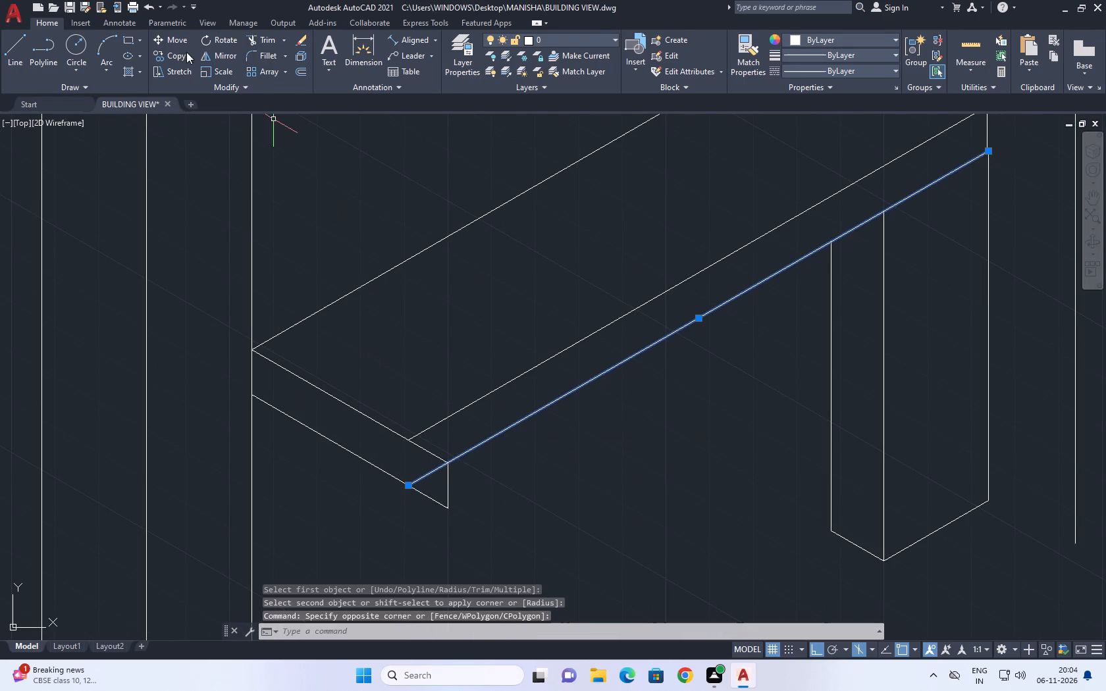
{"action": "left_click", "coordinate": [175, 39]}
{"action": "left_click", "coordinate": [404, 485]}
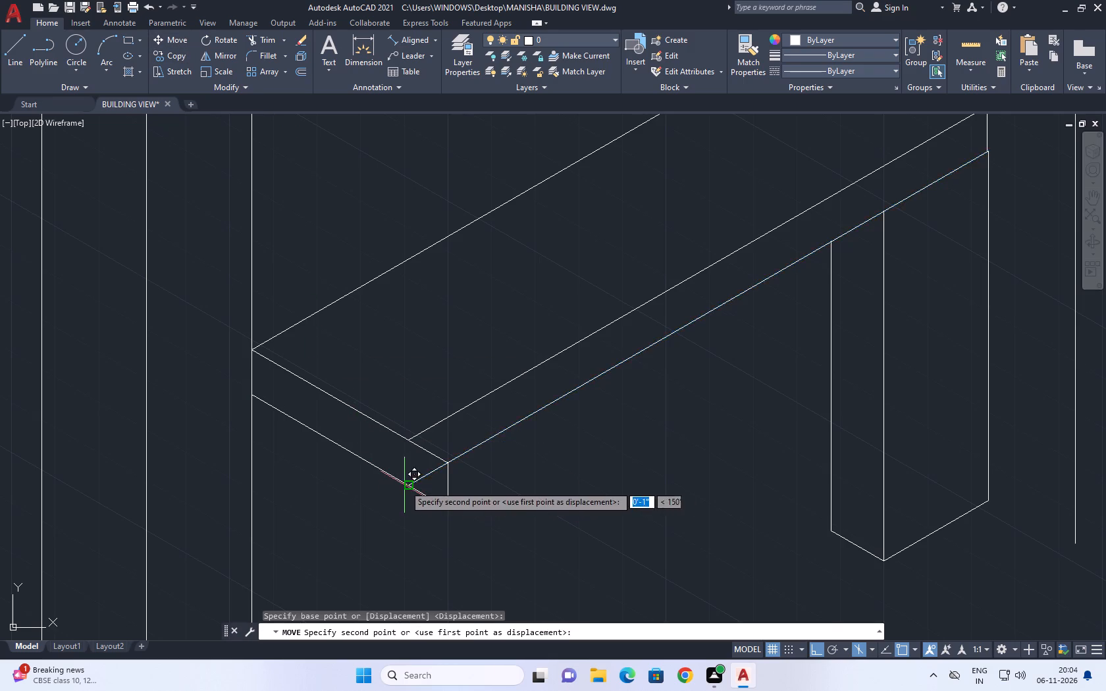
{"action": "left_click", "coordinate": [445, 509]}
{"action": "left_click", "coordinate": [479, 412]}
{"action": "left_click", "coordinate": [467, 381]}
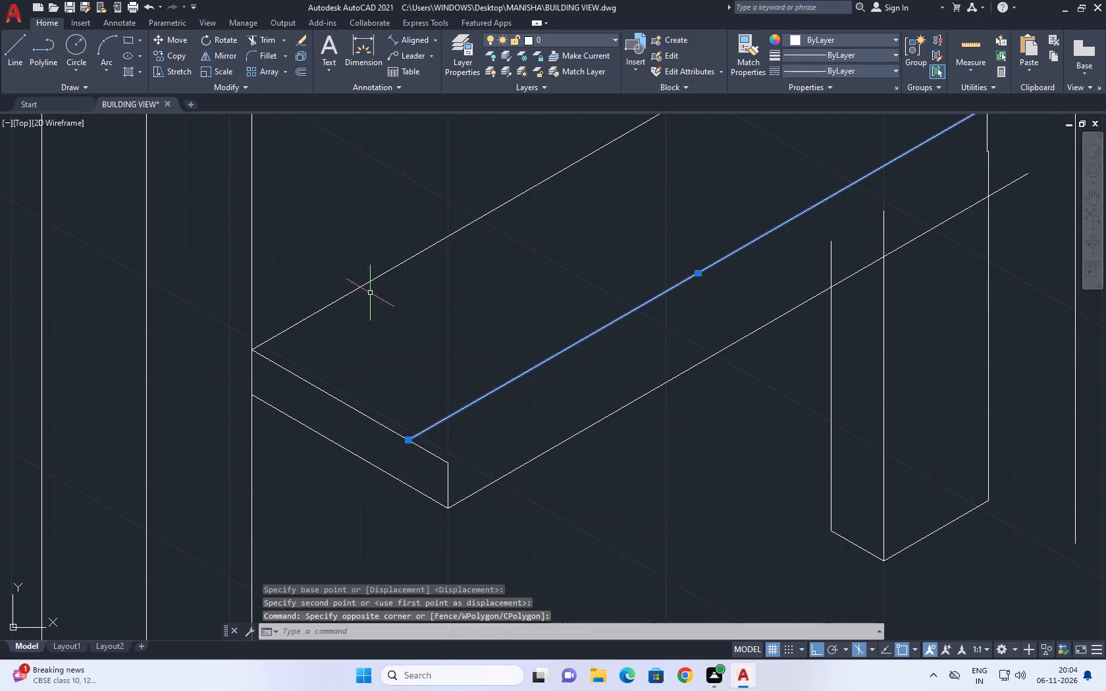
{"action": "left_click", "coordinate": [170, 43]}
{"action": "left_click", "coordinate": [409, 436]}
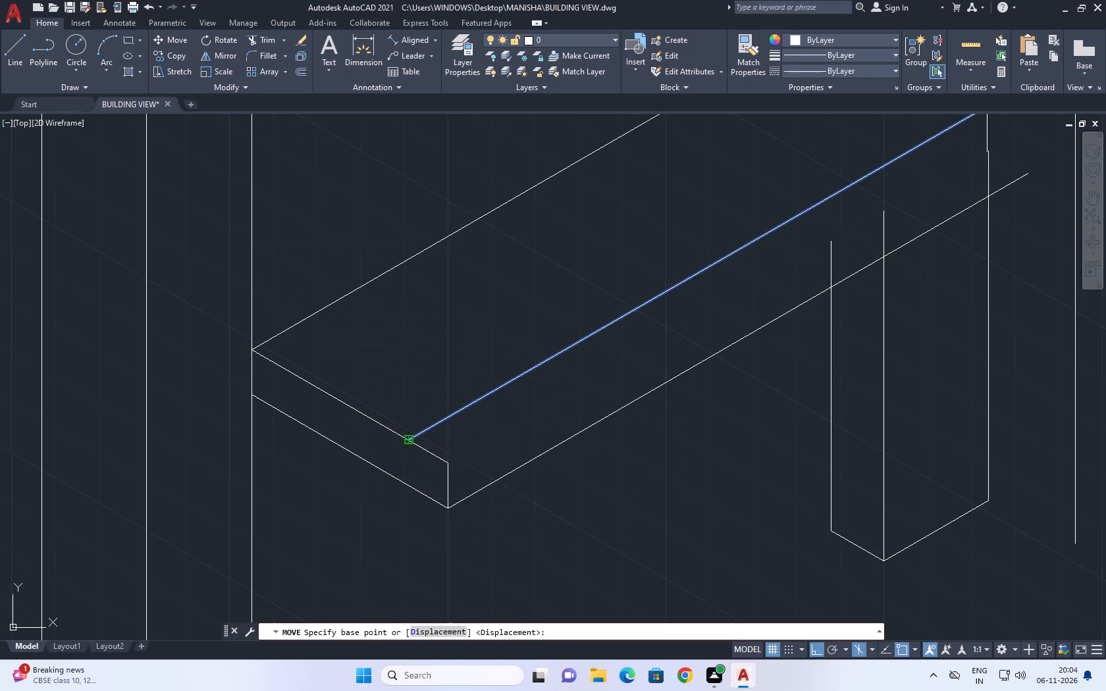
{"action": "left_click", "coordinate": [447, 459]}
Fillet the slab's upper far-end edge with the upper front edge to form the projecting far corner.
{"action": "scroll", "coordinate": [416, 415], "scroll_direction": "down", "scroll_amount": 3}
{"action": "scroll", "coordinate": [581, 354], "scroll_direction": "up", "scroll_amount": 2}
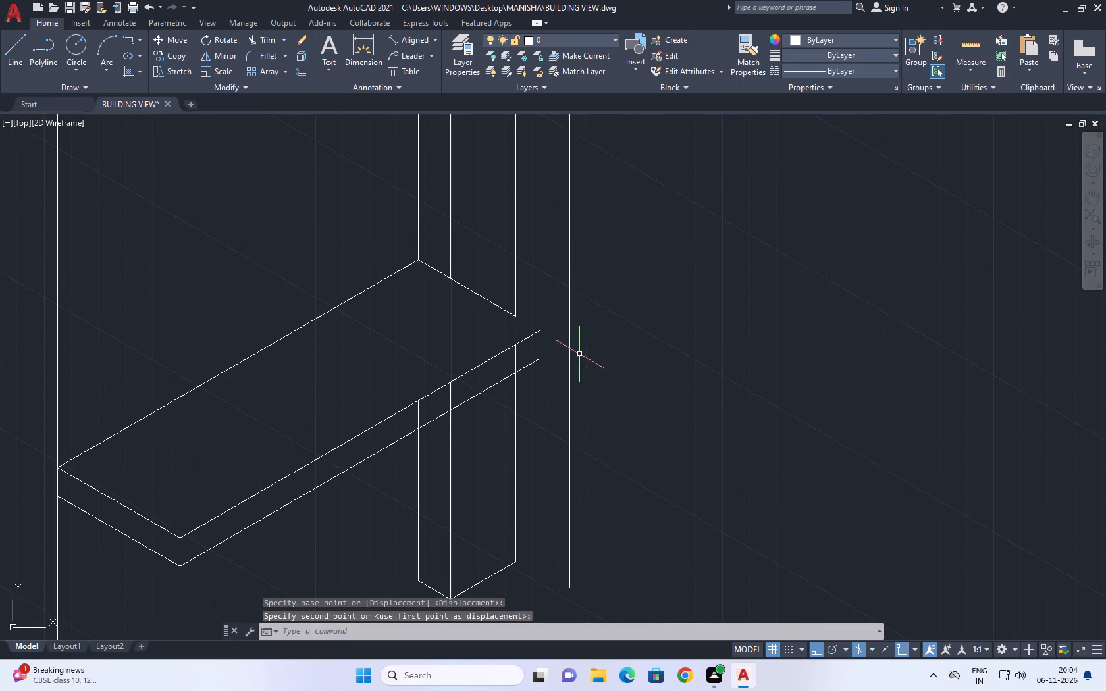
{"action": "middle_click_drag", "start_coordinate": [517, 303], "coordinate": [536, 332]}
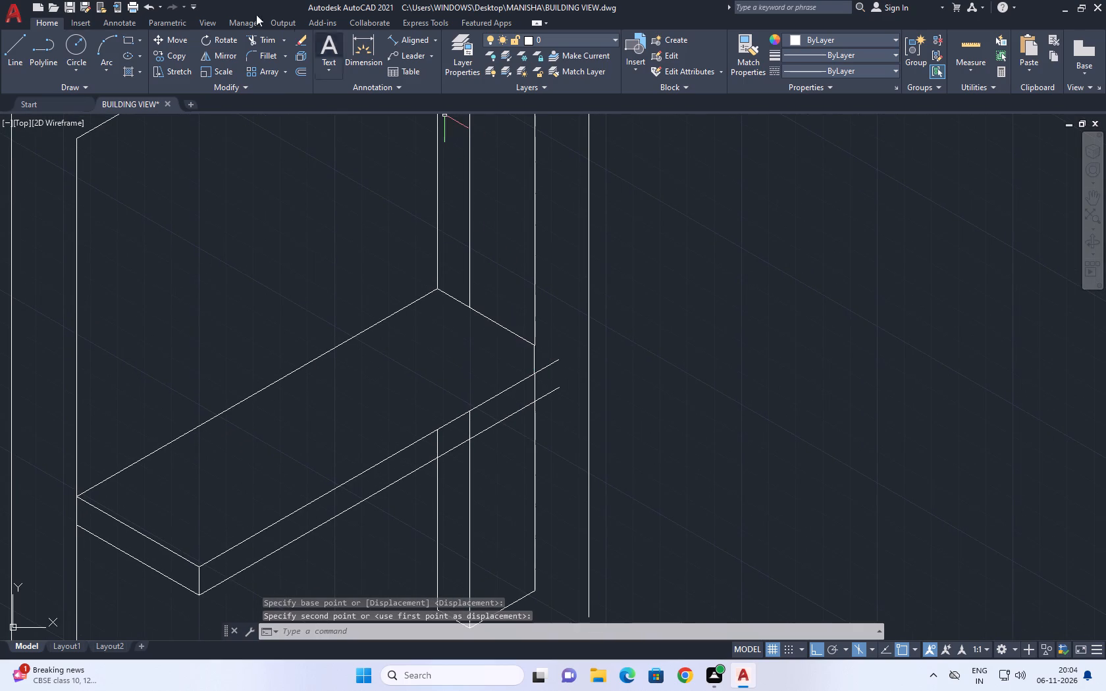
{"action": "left_click", "coordinate": [265, 57]}
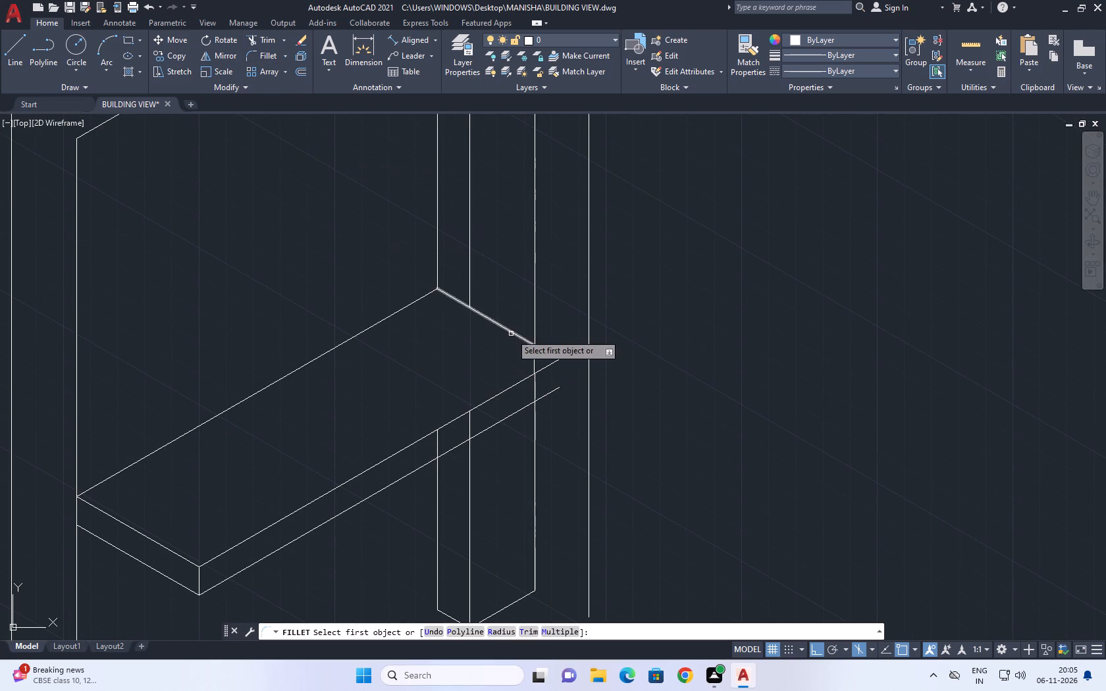
{"action": "left_click", "coordinate": [513, 333]}
{"action": "left_click", "coordinate": [550, 365]}
Trim the portal leg's two inner vertical lines where they cross the slab's front face.
{"action": "middle_click_drag", "start_coordinate": [519, 402], "coordinate": [518, 332]}
{"action": "left_click", "coordinate": [262, 41]}
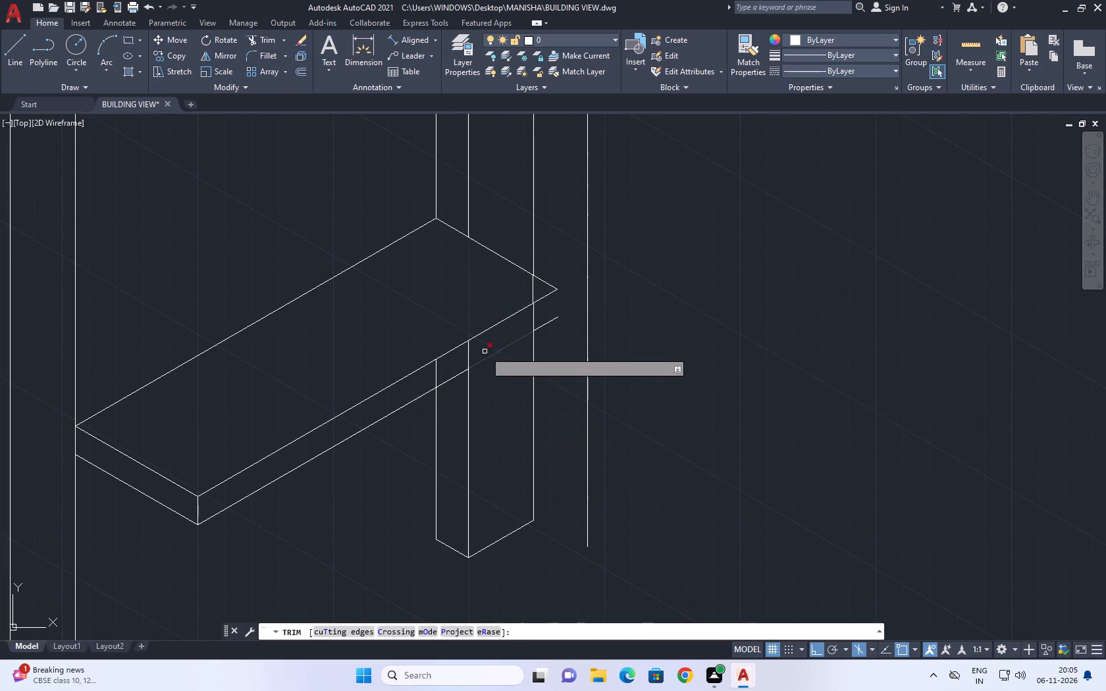
{"action": "left_click", "coordinate": [484, 344]}
{"action": "left_click", "coordinate": [436, 371]}
{"action": "left_click", "coordinate": [444, 371]}
{"action": "left_click", "coordinate": [421, 378]}
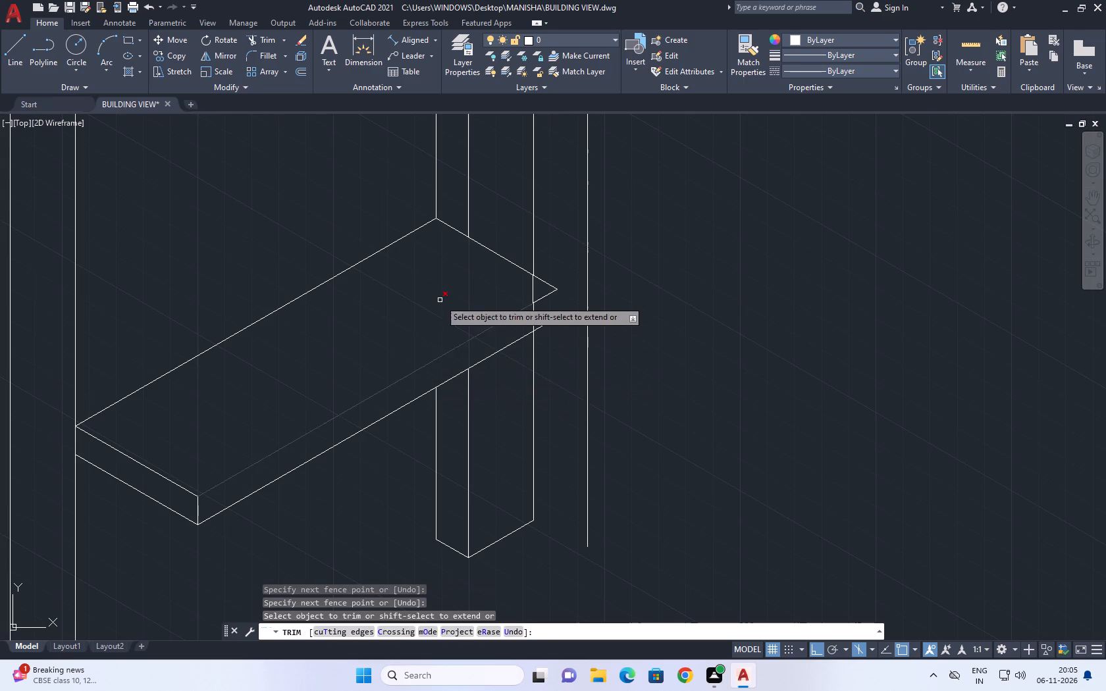
{"action": "right_click", "coordinate": [438, 296]}
{"action": "left_click", "coordinate": [469, 314]}
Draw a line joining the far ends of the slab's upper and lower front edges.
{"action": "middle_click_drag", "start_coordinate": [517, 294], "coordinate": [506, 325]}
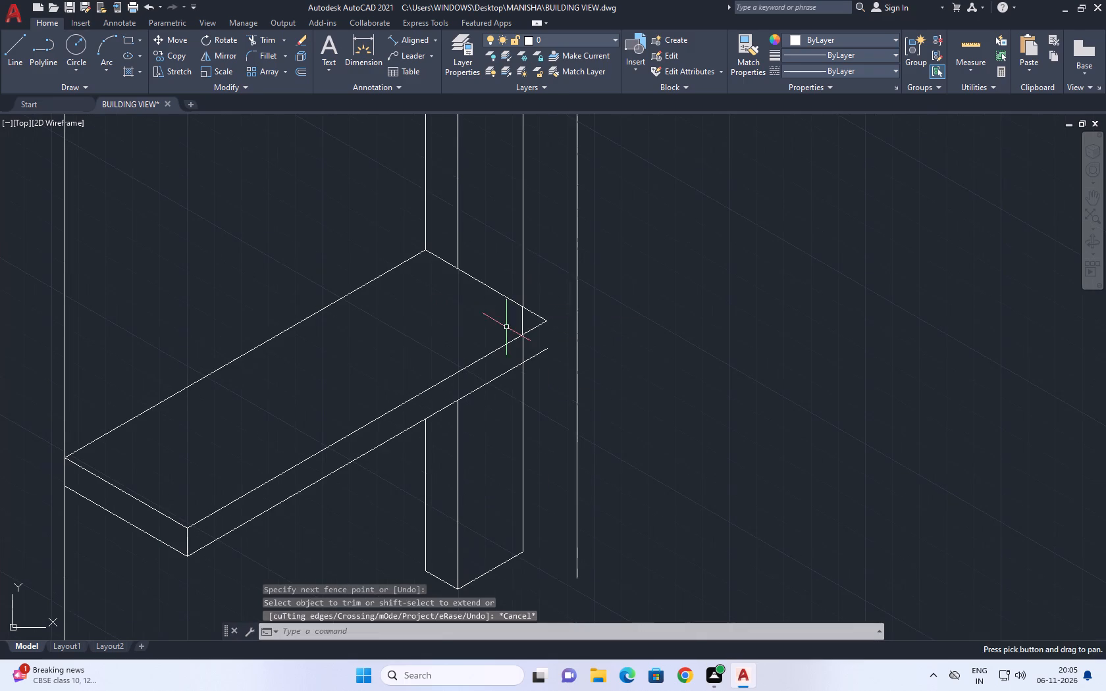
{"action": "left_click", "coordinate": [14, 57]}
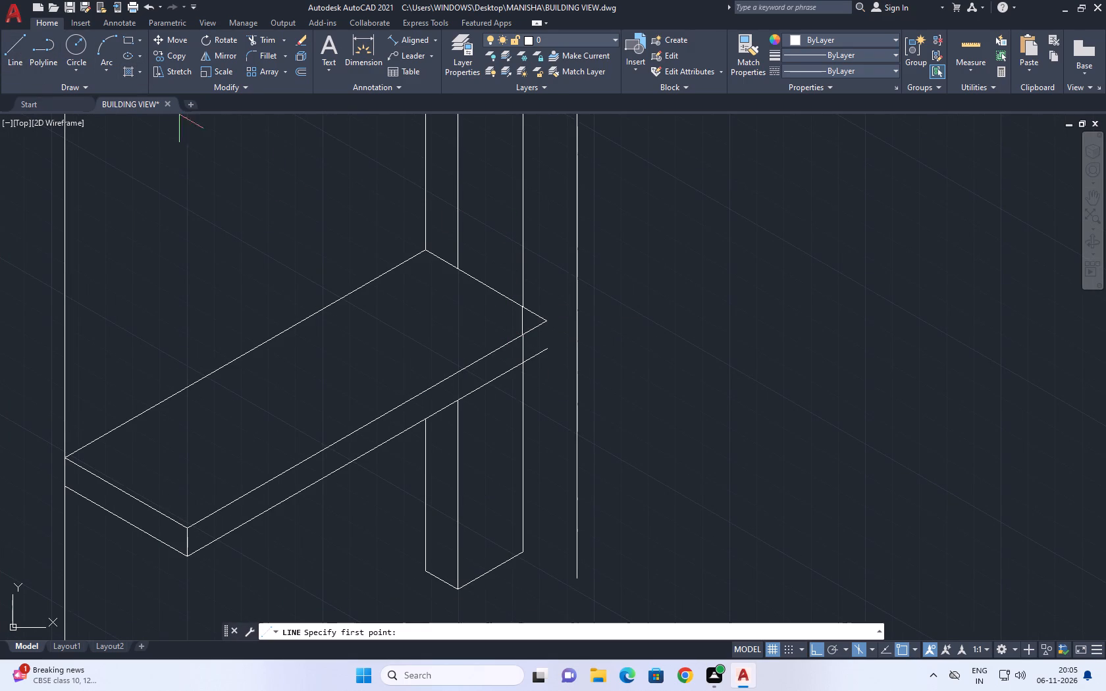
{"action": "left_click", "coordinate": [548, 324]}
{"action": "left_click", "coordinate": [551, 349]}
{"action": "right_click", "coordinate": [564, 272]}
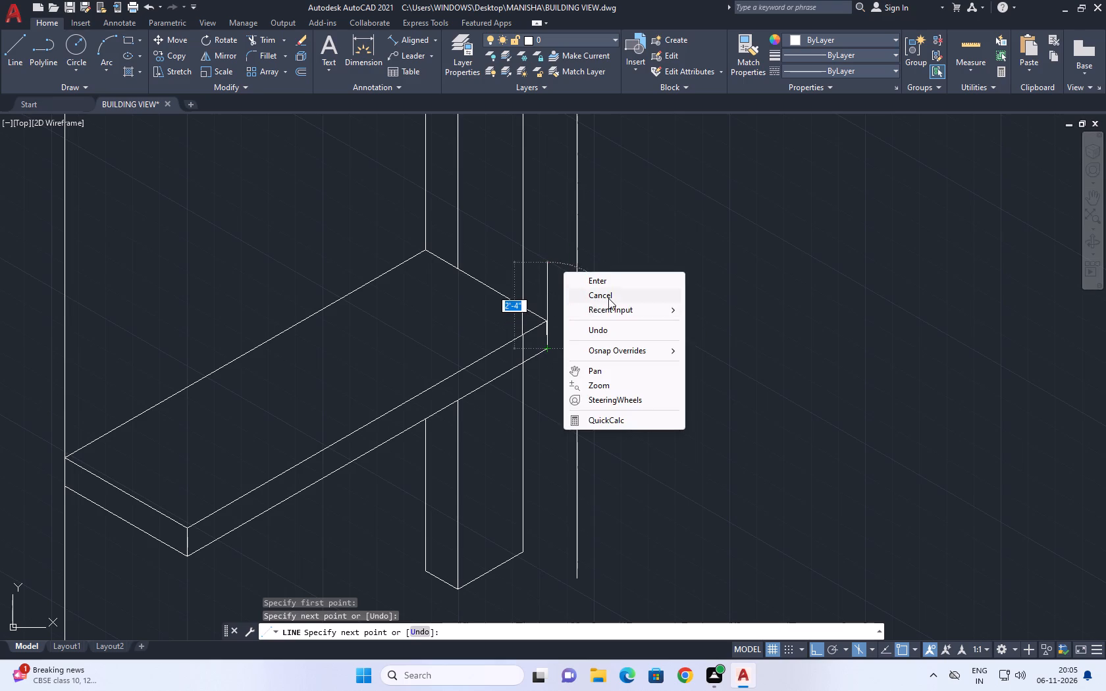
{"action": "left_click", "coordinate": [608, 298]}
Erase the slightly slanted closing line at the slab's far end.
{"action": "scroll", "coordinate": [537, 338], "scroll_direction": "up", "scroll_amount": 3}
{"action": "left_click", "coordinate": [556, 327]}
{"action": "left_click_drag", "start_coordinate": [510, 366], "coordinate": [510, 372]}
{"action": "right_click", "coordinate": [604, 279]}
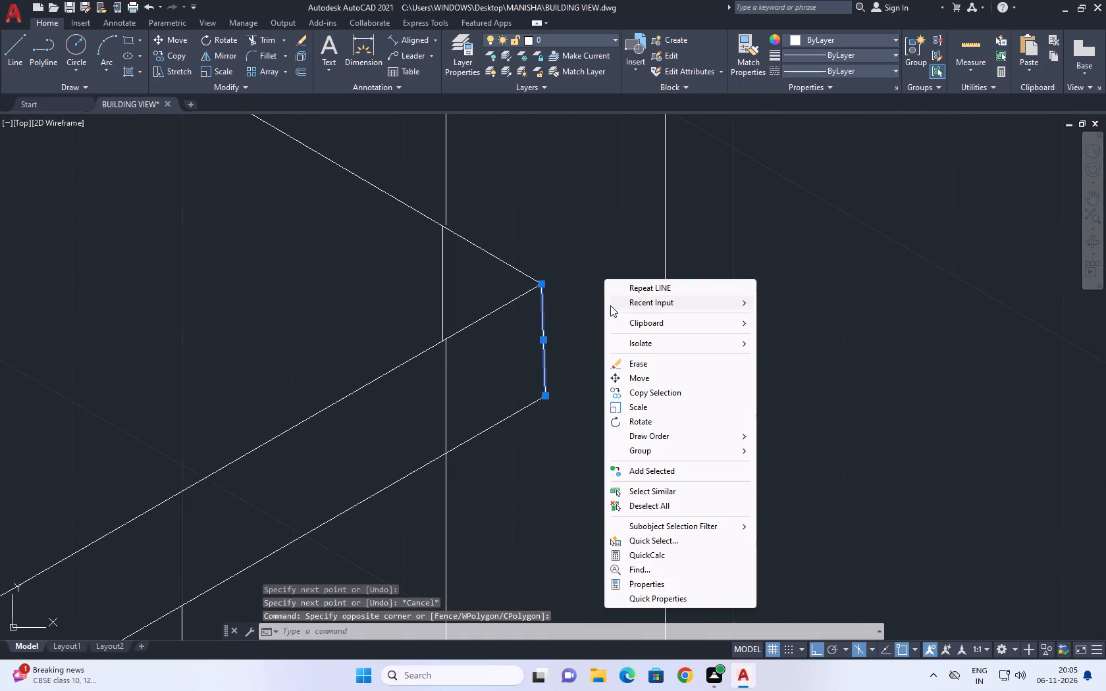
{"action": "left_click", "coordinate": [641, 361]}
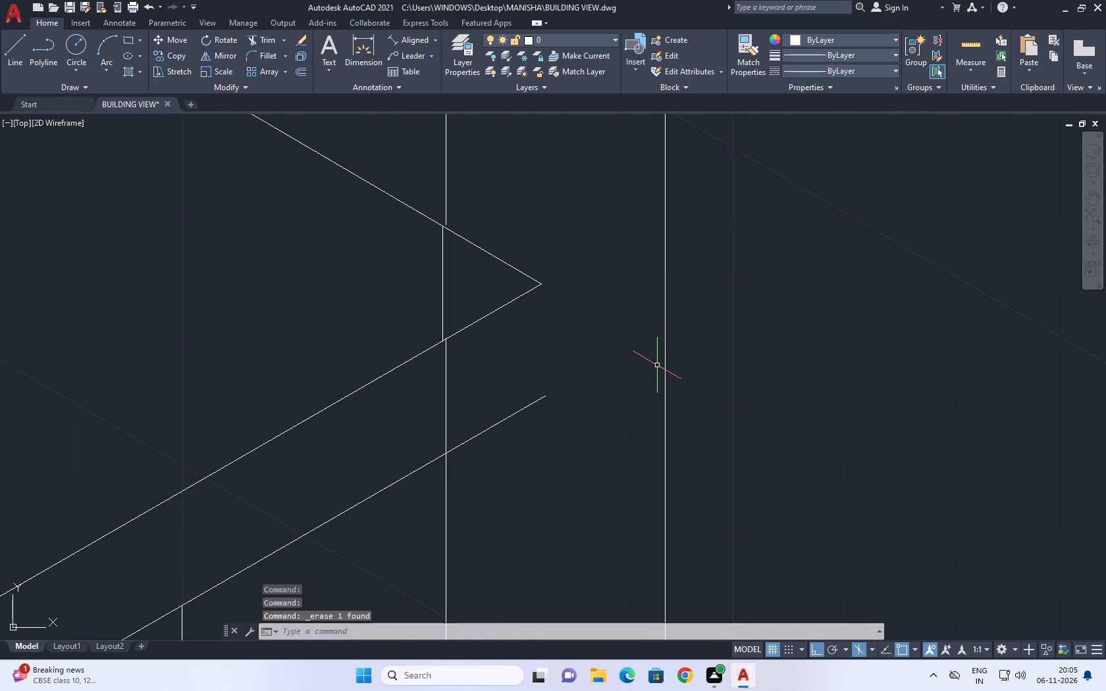
Shorten the portal leg's outer line below the slab so its top end meets the lower front edge.
{"action": "scroll", "coordinate": [565, 291], "scroll_direction": "up", "scroll_amount": 1}
{"action": "scroll", "coordinate": [564, 290], "scroll_direction": "down", "scroll_amount": 3}
{"action": "scroll", "coordinate": [506, 329], "scroll_direction": "up", "scroll_amount": 2}
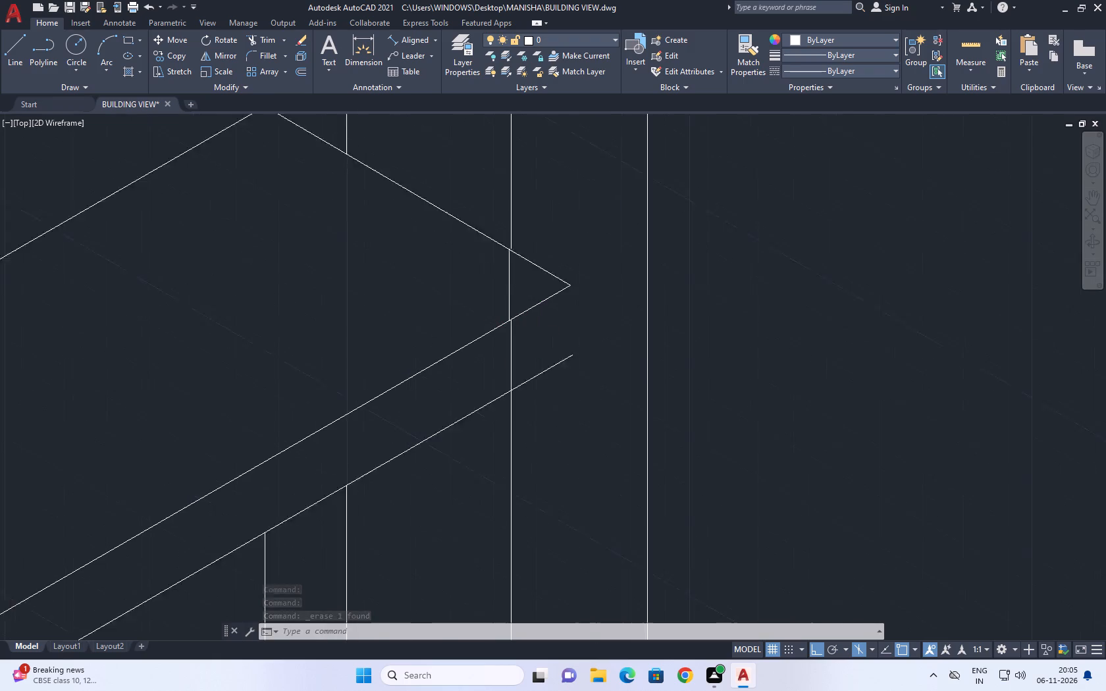
{"action": "left_click", "coordinate": [521, 349]}
{"action": "left_click", "coordinate": [508, 355]}
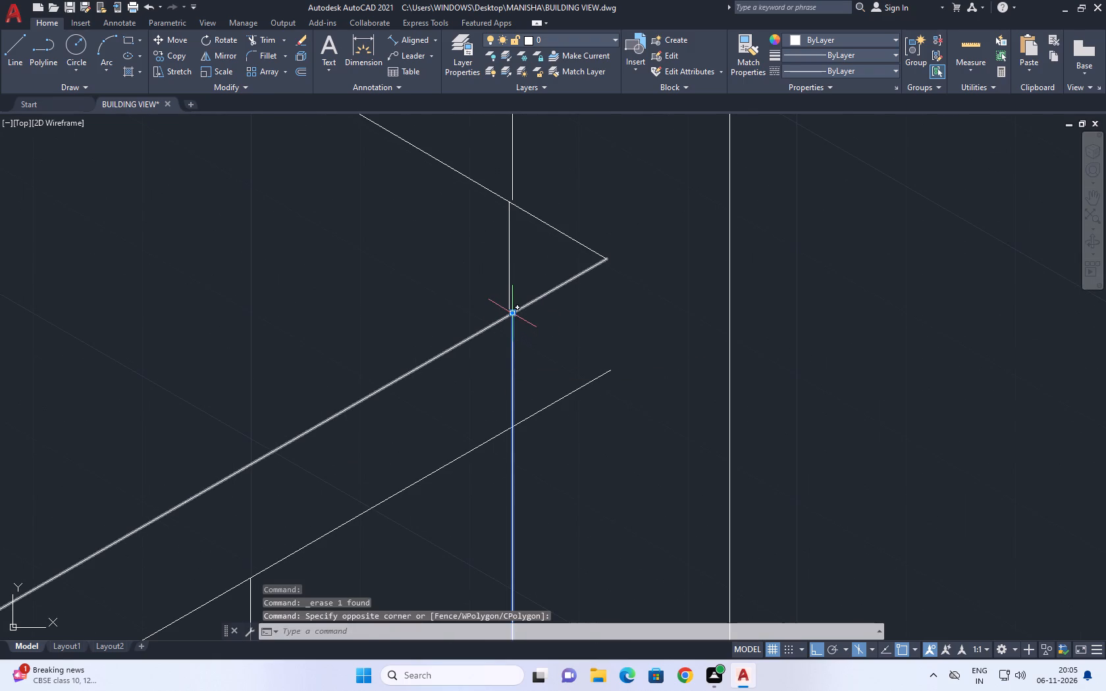
{"action": "left_click", "coordinate": [513, 313]}
{"action": "left_click", "coordinate": [512, 428]}
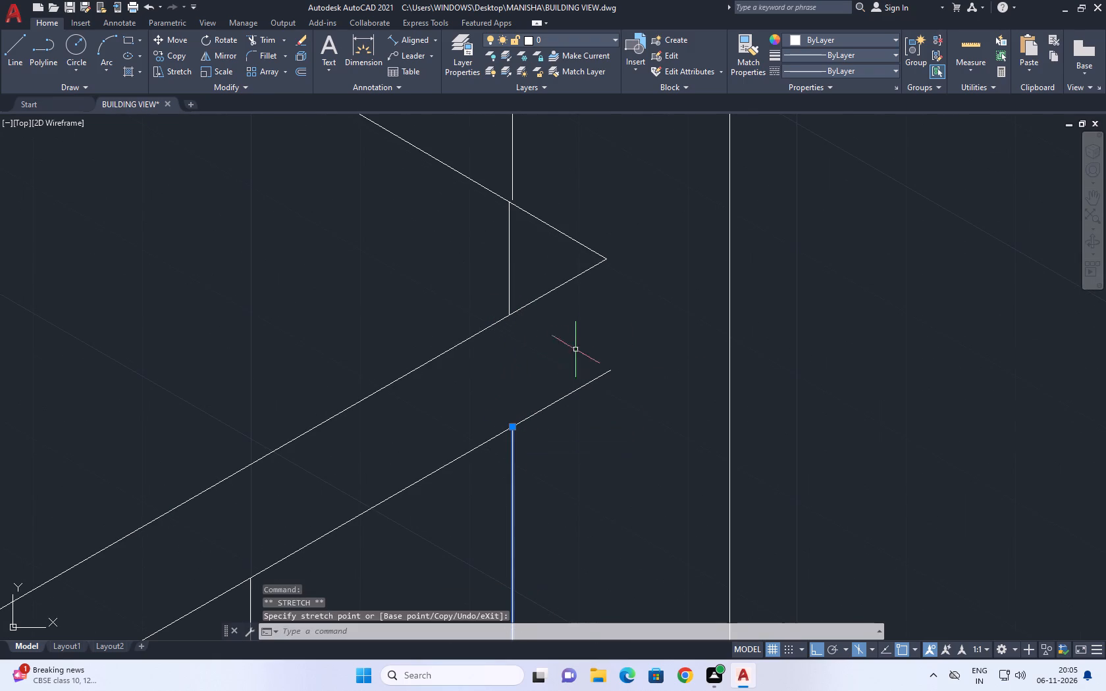
{"action": "right_click", "coordinate": [577, 338]}
{"action": "left_click", "coordinate": [643, 234]}
Erase the old short vertical edge left inside the slab's far corner.
{"action": "left_click", "coordinate": [523, 243]}
{"action": "left_click_drag", "start_coordinate": [471, 265], "coordinate": [467, 275]}
{"action": "right_click", "coordinate": [597, 208]}
{"action": "left_click_drag", "start_coordinate": [637, 291], "coordinate": [637, 298]}
Draw a vertical line from the slab's far upper corner down past the lower front edge.
{"action": "scroll", "coordinate": [607, 299], "scroll_direction": "down", "scroll_amount": 3}
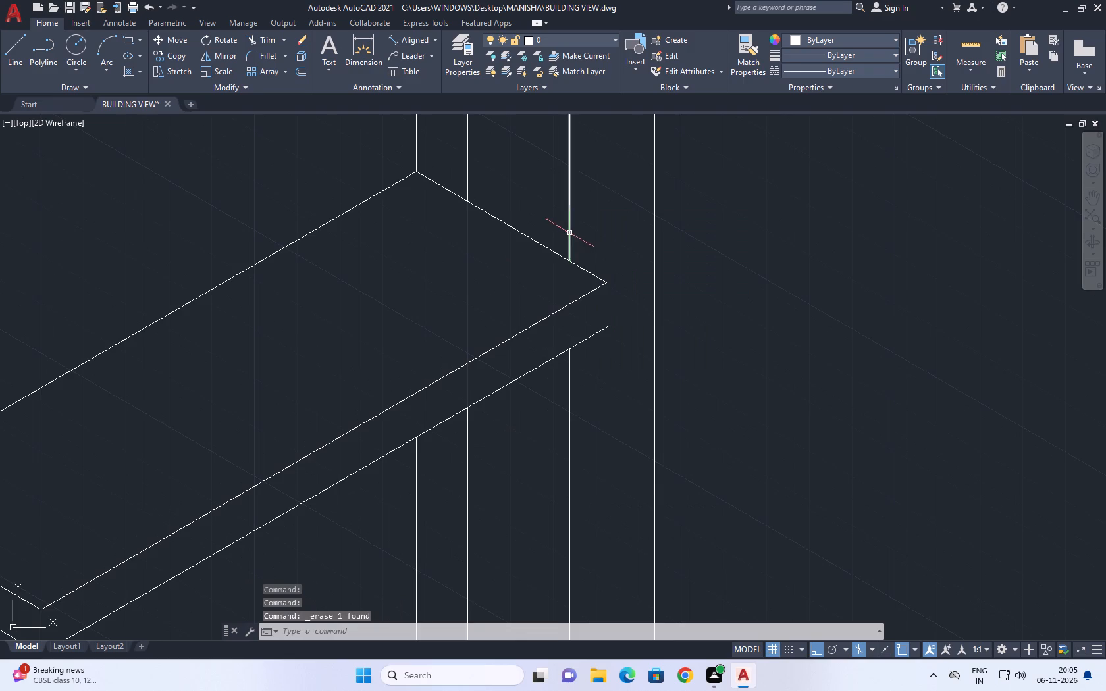
{"action": "scroll", "coordinate": [573, 248], "scroll_direction": "up", "scroll_amount": 1}
{"action": "left_click", "coordinate": [16, 45]}
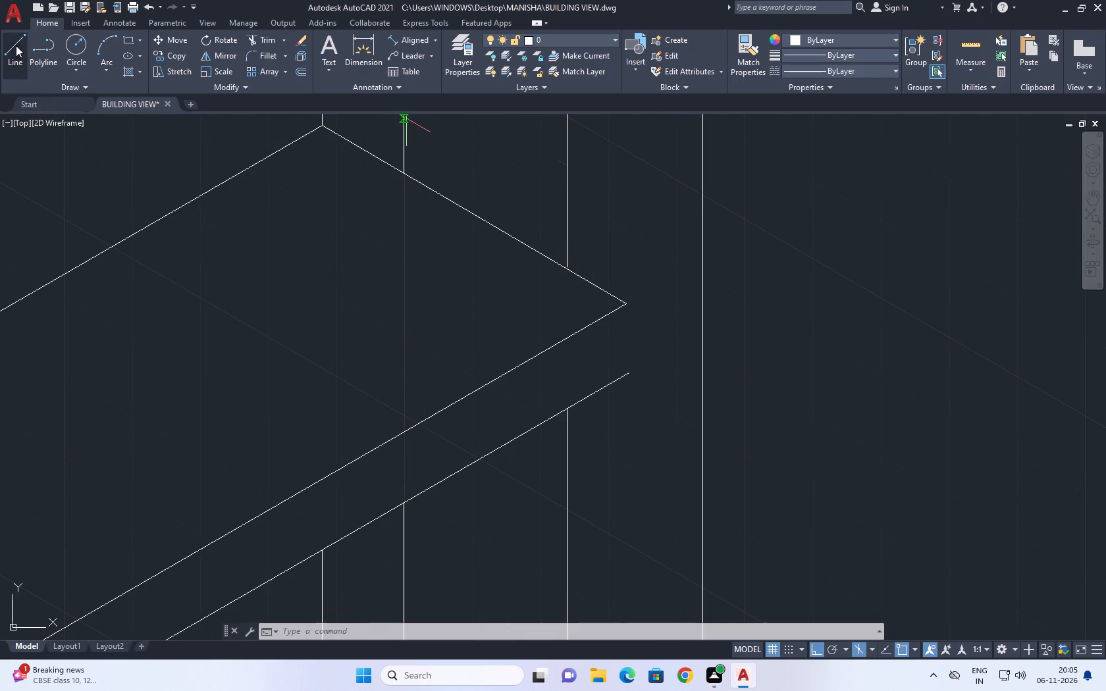
{"action": "scroll", "coordinate": [614, 301], "scroll_direction": "up", "scroll_amount": 1}
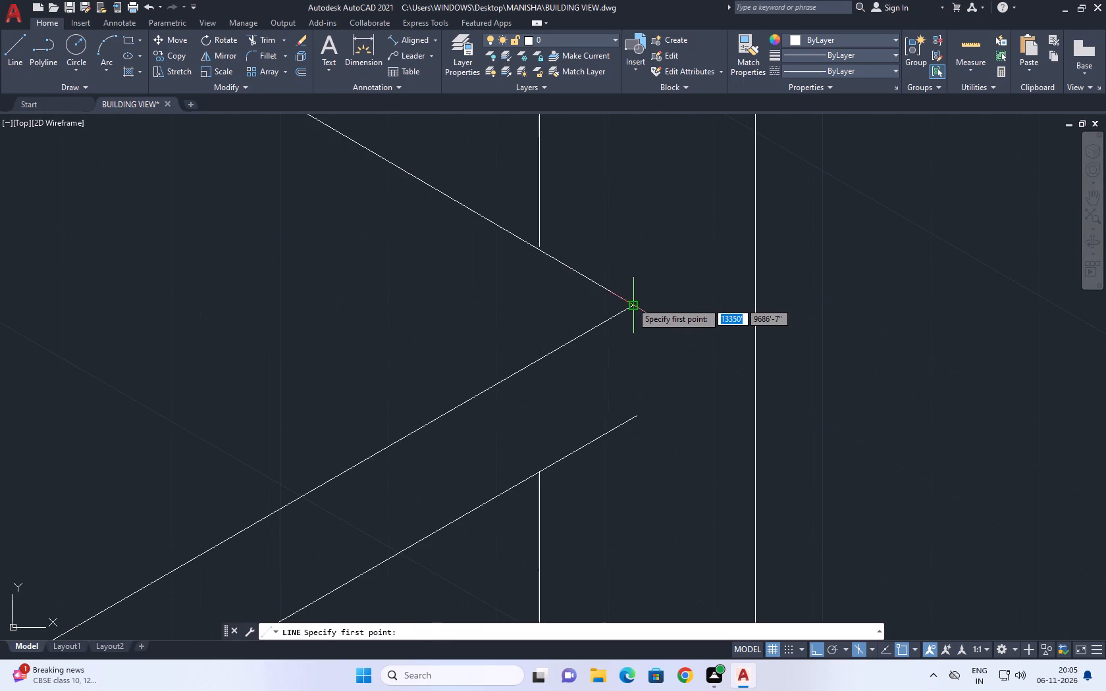
{"action": "left_click", "coordinate": [633, 302]}
{"action": "scroll", "coordinate": [634, 424], "scroll_direction": "up", "scroll_amount": 2}
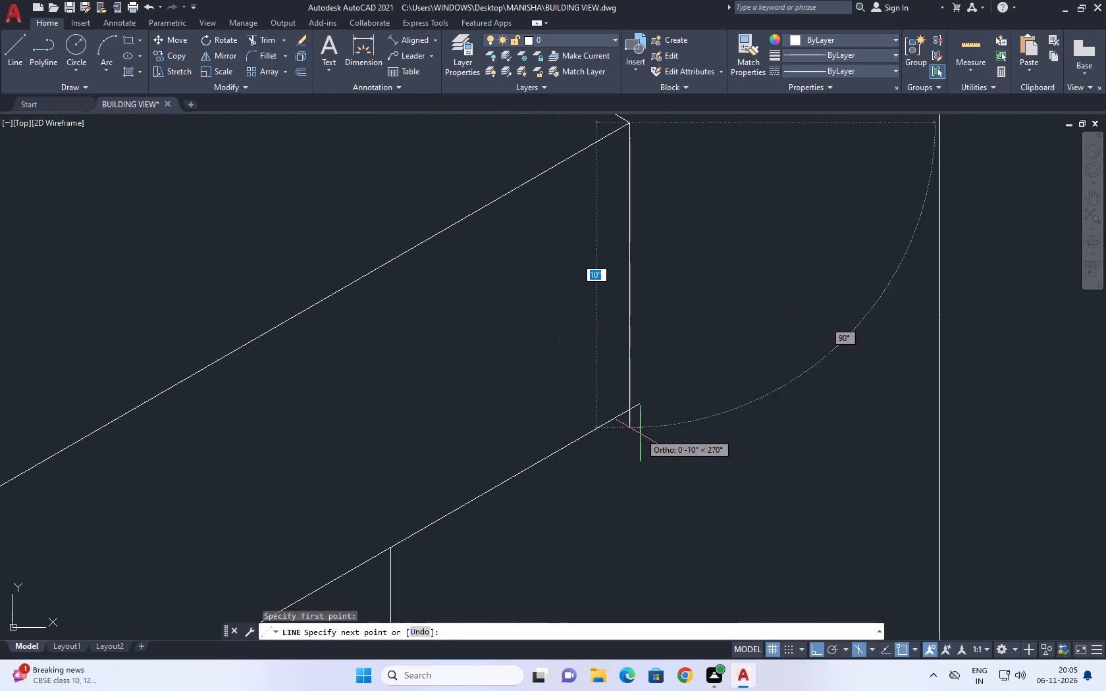
{"action": "left_click", "coordinate": [631, 463]}
{"action": "right_click", "coordinate": [684, 382]}
{"action": "left_click", "coordinate": [712, 404]}
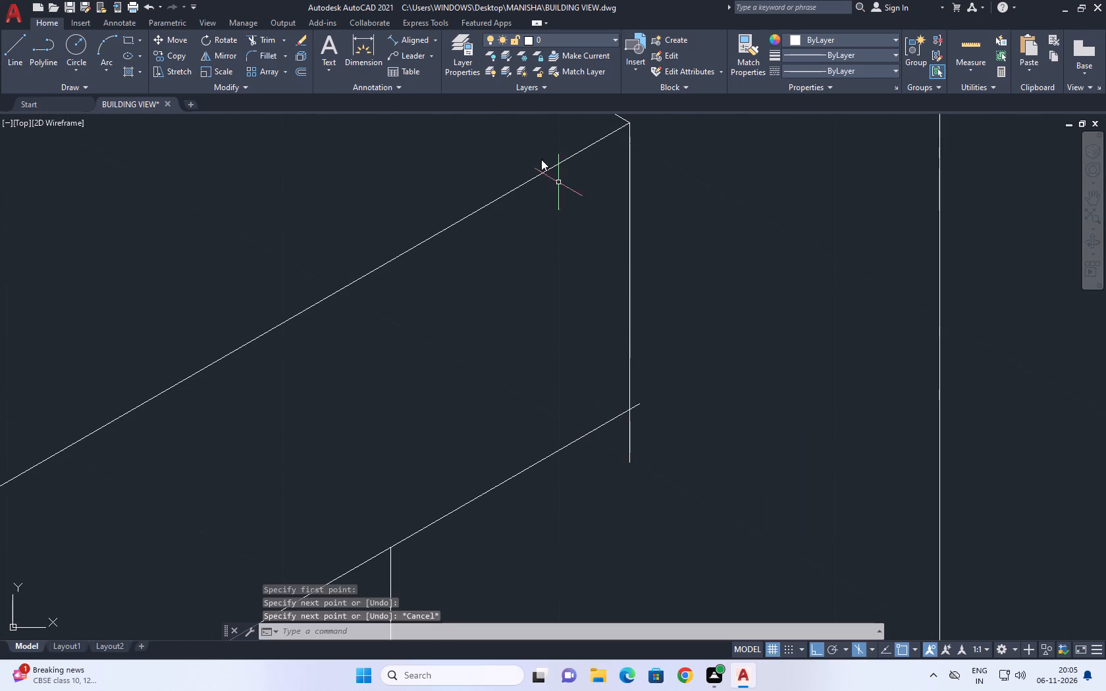
Trim the overhanging ends of the new vertical line and the lower front edge at the slab's far corner.
{"action": "left_click", "coordinate": [269, 39]}
{"action": "scroll", "coordinate": [616, 448], "scroll_direction": "up", "scroll_amount": 3}
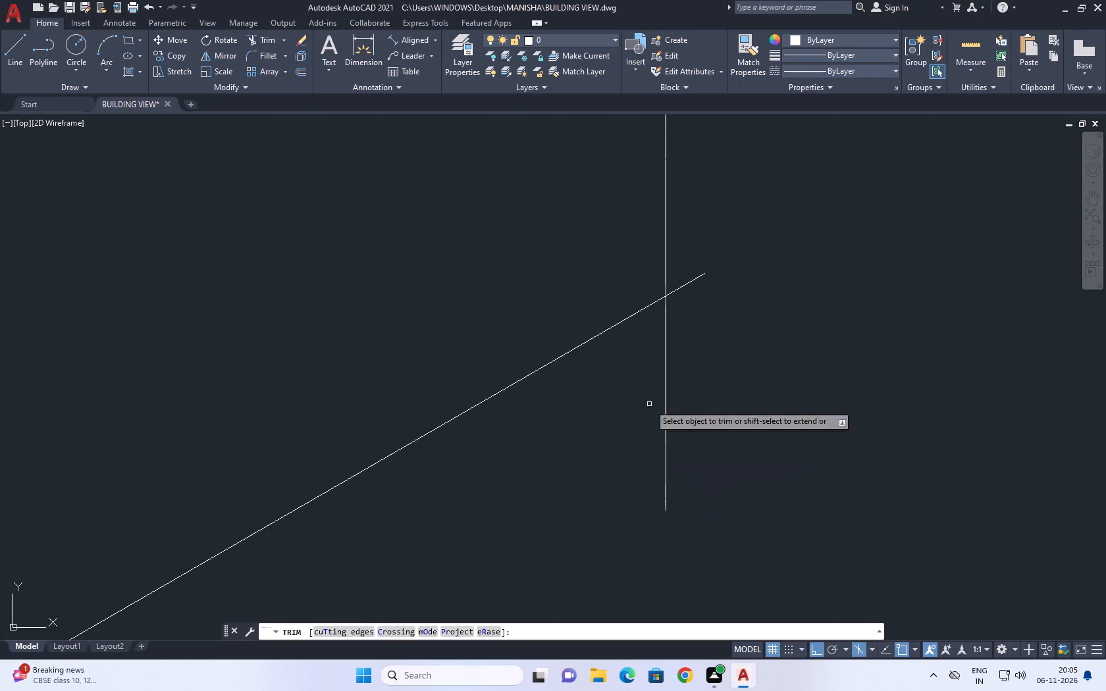
{"action": "scroll", "coordinate": [674, 377], "scroll_direction": "up", "scroll_amount": 2}
{"action": "left_click", "coordinate": [691, 149]}
{"action": "left_click_drag", "start_coordinate": [673, 246], "coordinate": [655, 268]}
{"action": "left_click_drag", "start_coordinate": [600, 373], "coordinate": [594, 406]}
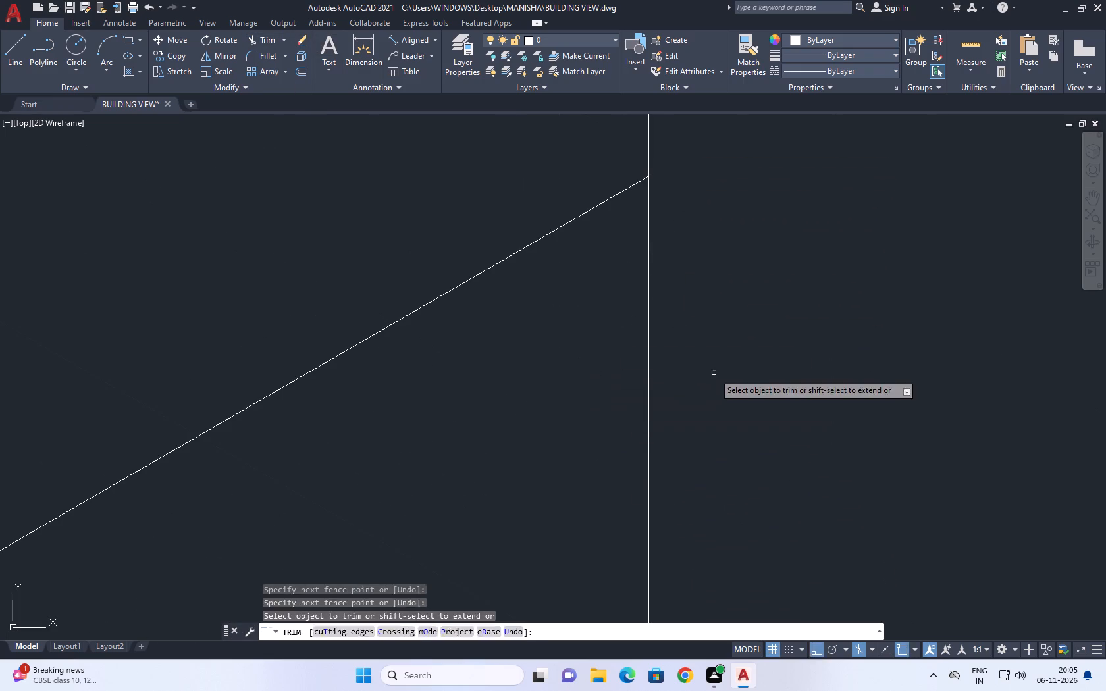
{"action": "left_click", "coordinate": [714, 373]}
{"action": "left_click_drag", "start_coordinate": [638, 369], "coordinate": [611, 402]}
{"action": "right_click", "coordinate": [675, 372]}
{"action": "left_click", "coordinate": [733, 397]}
From the plinth's lower end corner, draw a 5' line outward at 330°, a 9" vertical rise, and a line back to the portal leg's bottom corner.
{"action": "scroll", "coordinate": [658, 404], "scroll_direction": "down", "scroll_amount": 7}
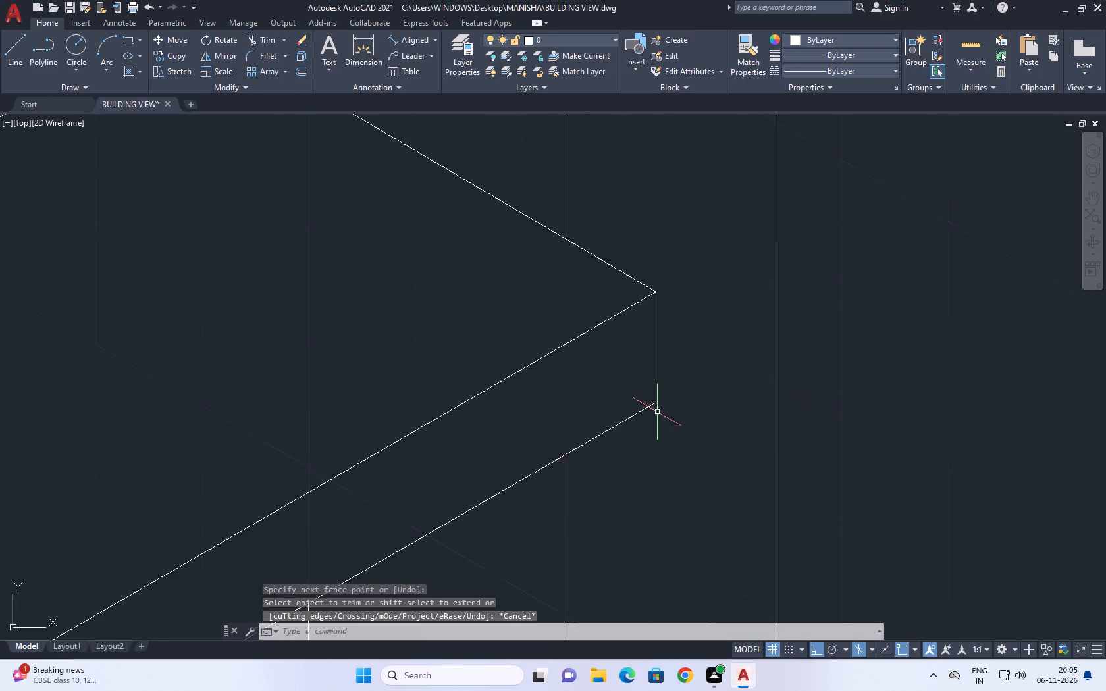
{"action": "scroll", "coordinate": [657, 411], "scroll_direction": "down", "scroll_amount": 2}
{"action": "scroll", "coordinate": [646, 320], "scroll_direction": "down", "scroll_amount": 4}
{"action": "middle_click_drag", "start_coordinate": [572, 396], "coordinate": [627, 390]}
{"action": "scroll", "coordinate": [635, 392], "scroll_direction": "up", "scroll_amount": 1}
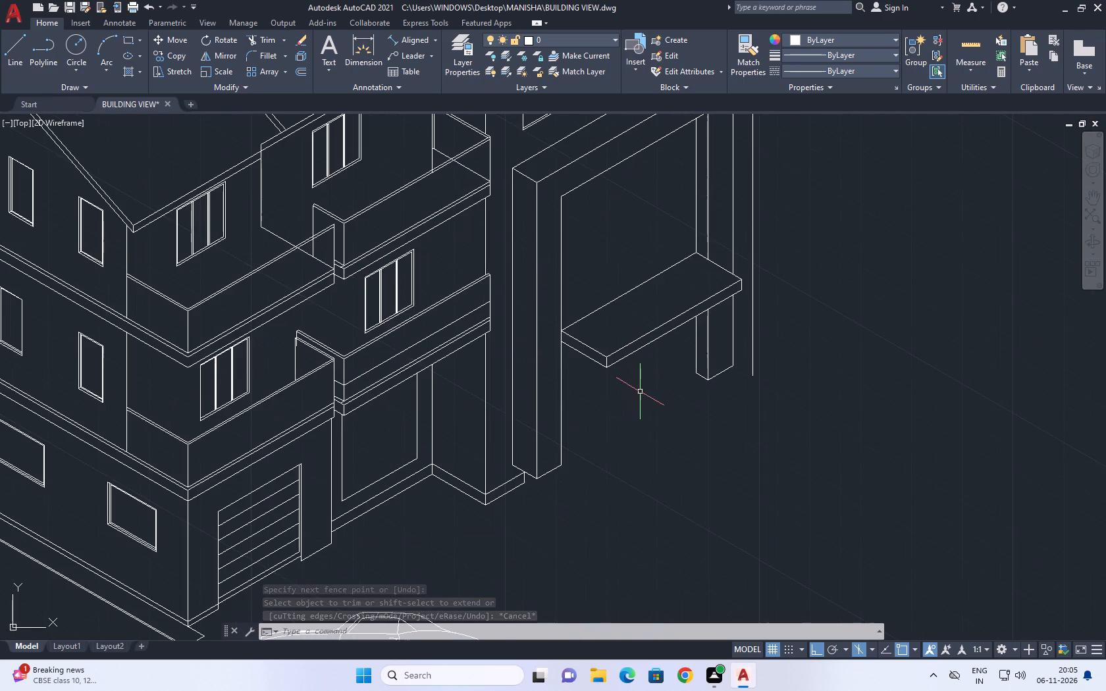
{"action": "middle_click_drag", "start_coordinate": [682, 309], "coordinate": [697, 372]}
{"action": "middle_click_drag", "start_coordinate": [638, 454], "coordinate": [637, 453]}
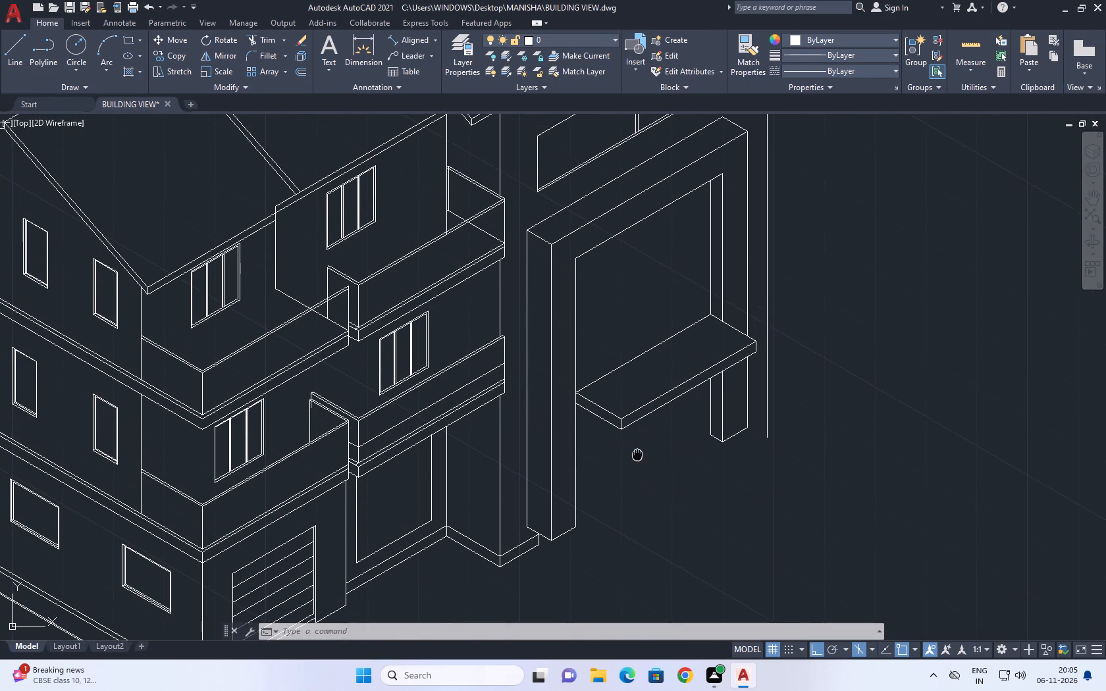
{"action": "middle_click_drag", "start_coordinate": [637, 453], "coordinate": [656, 390]}
{"action": "middle_click_drag", "start_coordinate": [575, 490], "coordinate": [564, 392]}
{"action": "scroll", "coordinate": [558, 363], "scroll_direction": "up", "scroll_amount": 2}
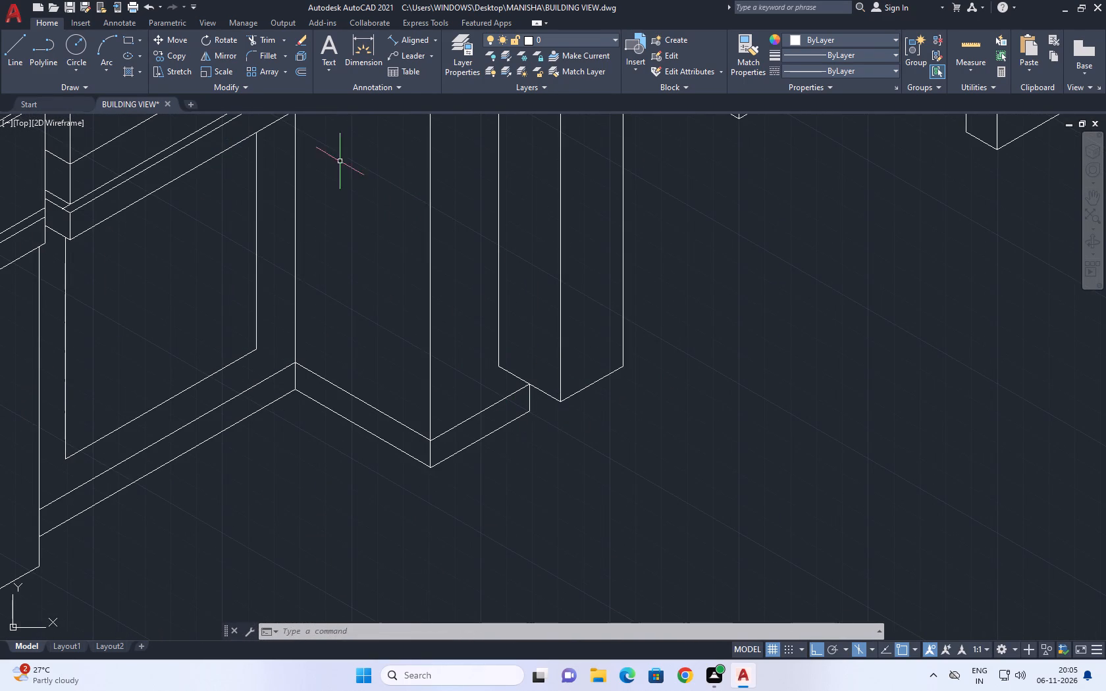
{"action": "left_click", "coordinate": [14, 51]}
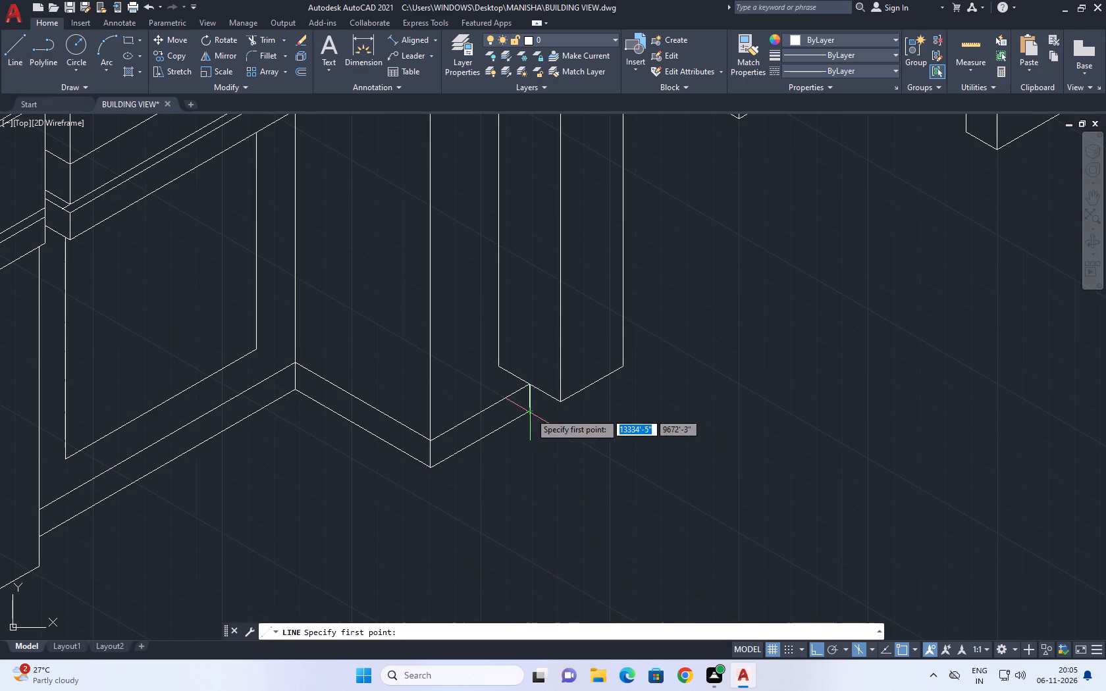
{"action": "left_click", "coordinate": [533, 413]}
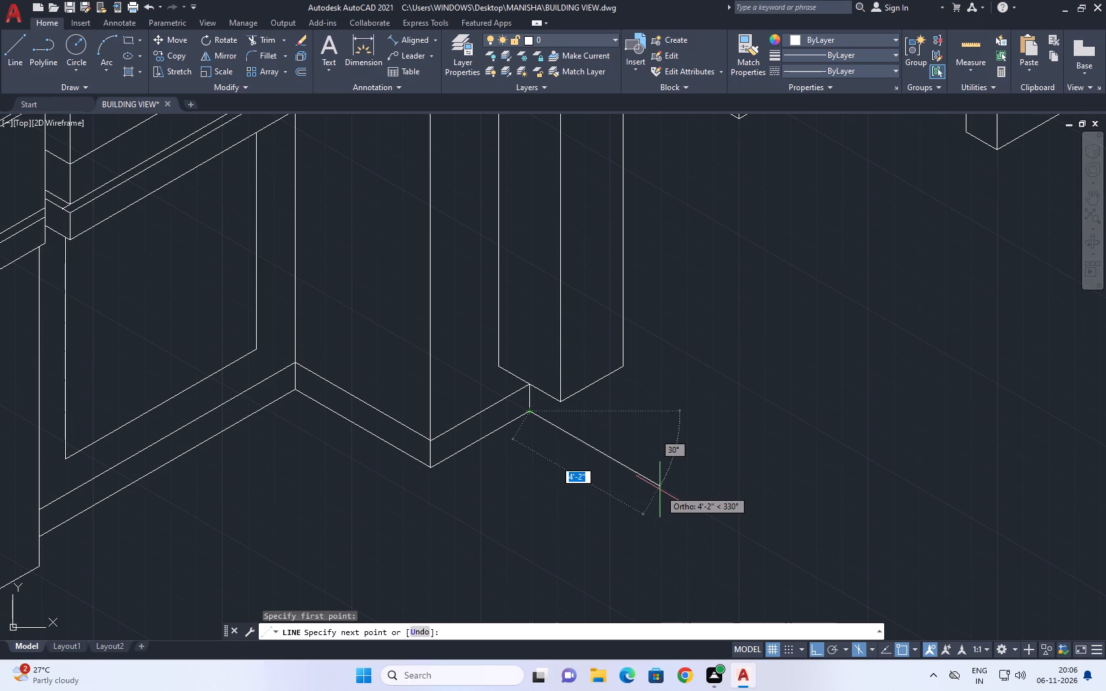
{"action": "type", "text": "5'"}
{"action": "key", "text": "Return"}
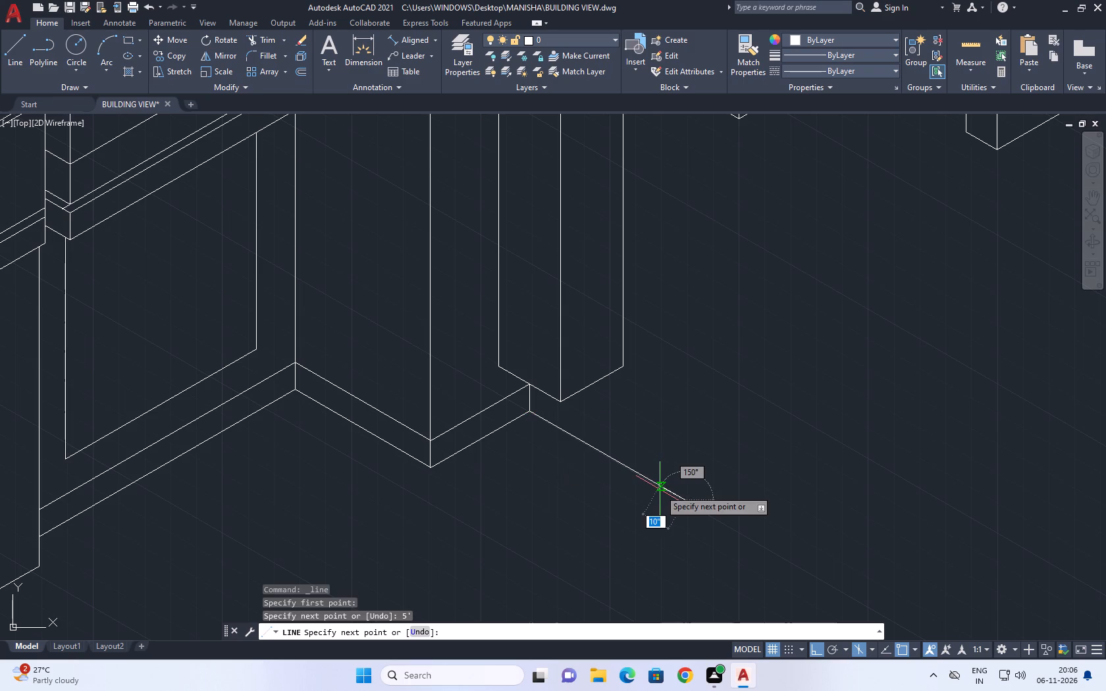
{"action": "scroll", "coordinate": [816, 406], "scroll_direction": "down", "scroll_amount": 2}
{"action": "middle_click_drag", "start_coordinate": [826, 412], "coordinate": [795, 440]}
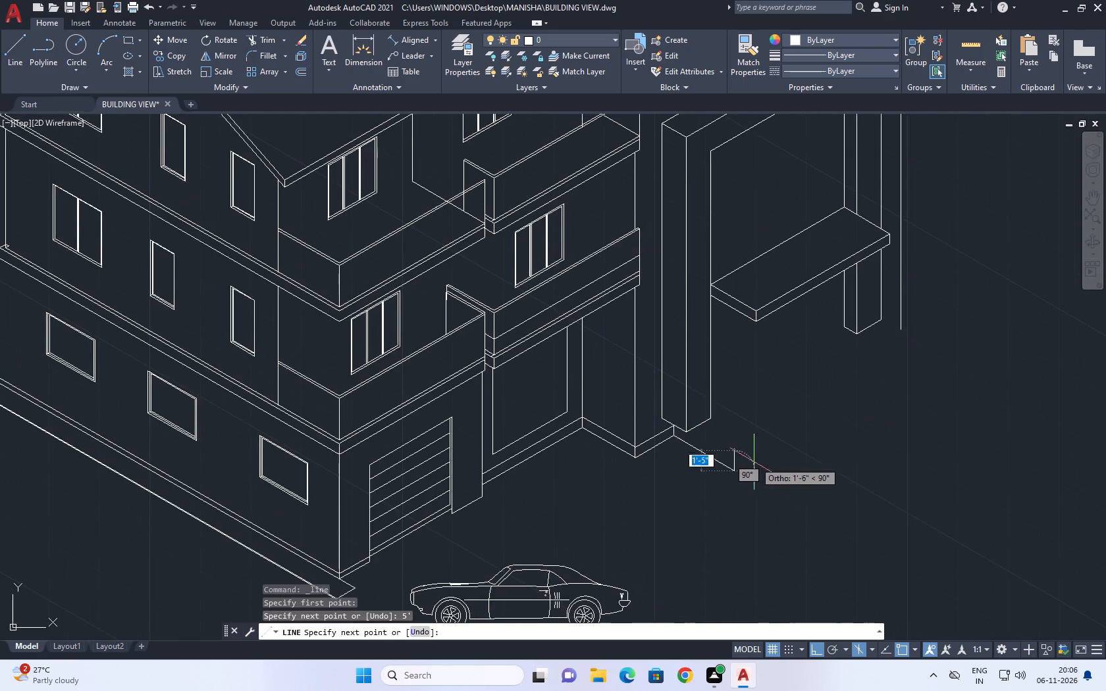
{"action": "scroll", "coordinate": [724, 452], "scroll_direction": "up", "scroll_amount": 3}
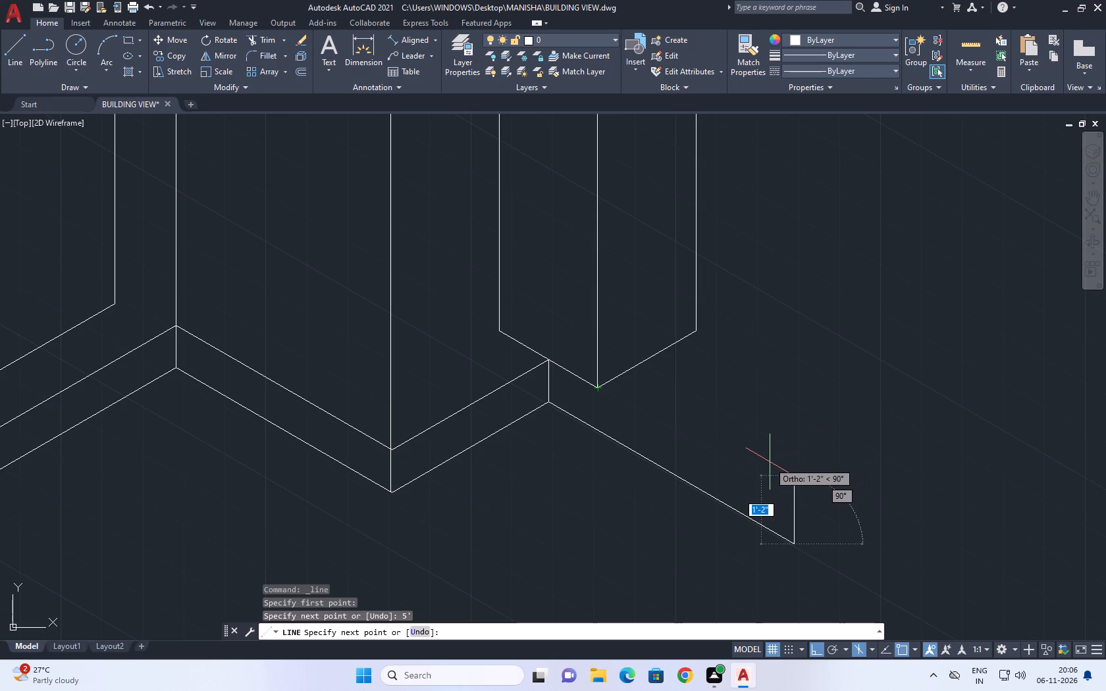
{"action": "key", "text": "9"}
{"action": "key", "text": "space"}
{"action": "scroll", "coordinate": [596, 390], "scroll_direction": "up", "scroll_amount": 1}
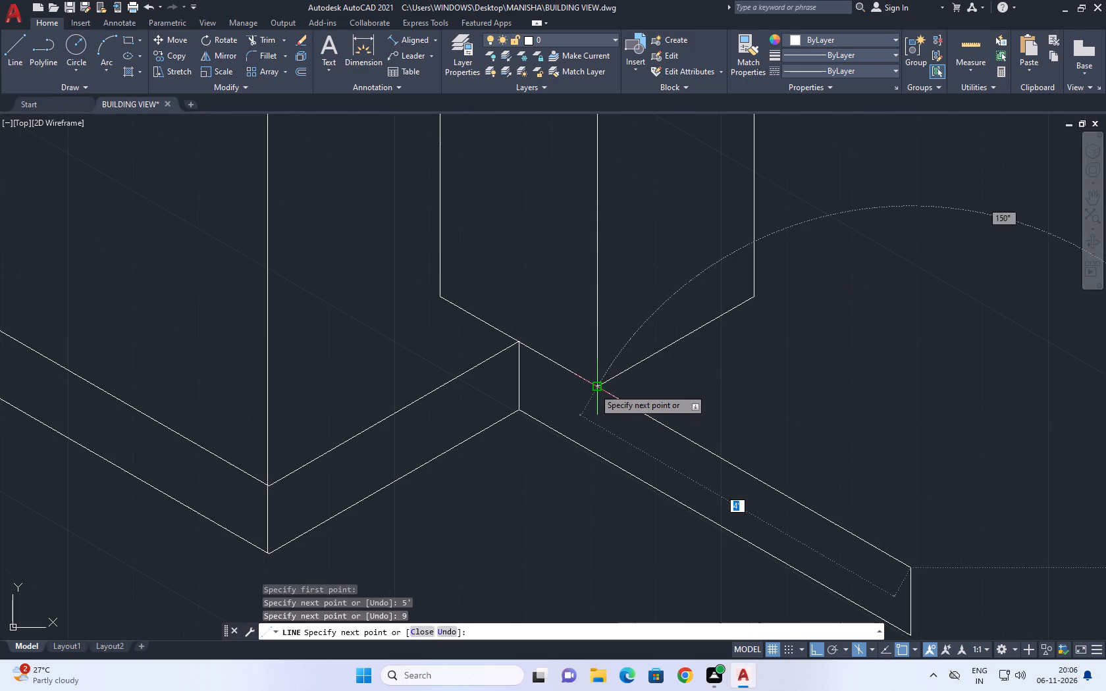
{"action": "left_click", "coordinate": [594, 388]}
{"action": "key", "text": "space"}
{"action": "scroll", "coordinate": [583, 392], "scroll_direction": "down", "scroll_amount": 3}
{"action": "middle_click_drag", "start_coordinate": [717, 406], "coordinate": [607, 440]}
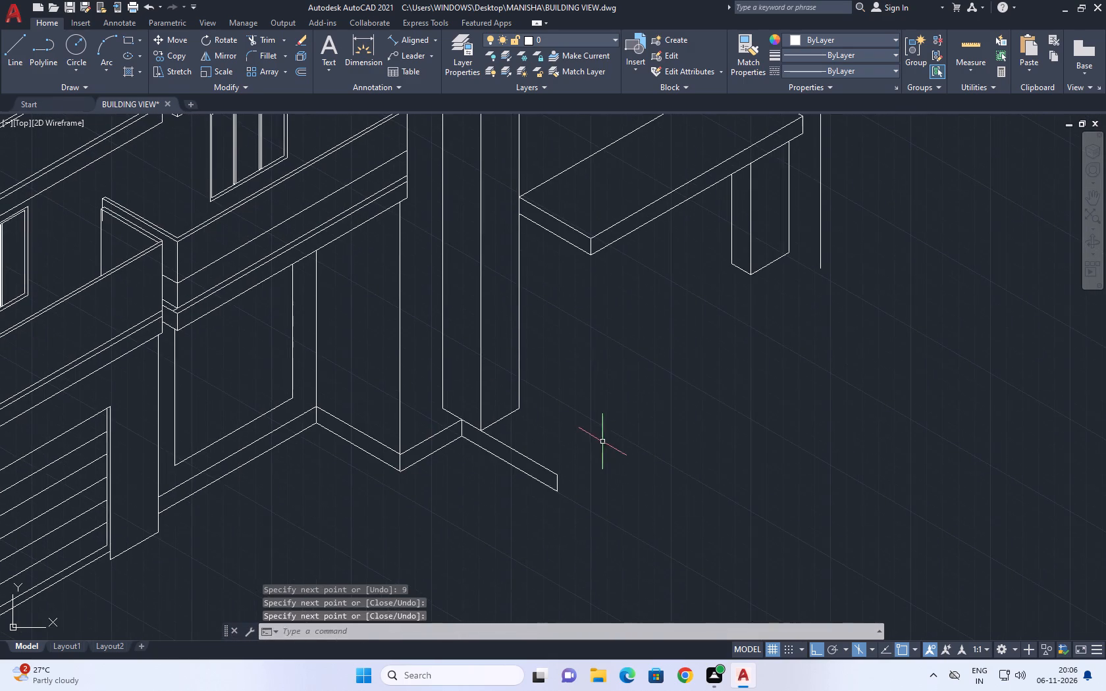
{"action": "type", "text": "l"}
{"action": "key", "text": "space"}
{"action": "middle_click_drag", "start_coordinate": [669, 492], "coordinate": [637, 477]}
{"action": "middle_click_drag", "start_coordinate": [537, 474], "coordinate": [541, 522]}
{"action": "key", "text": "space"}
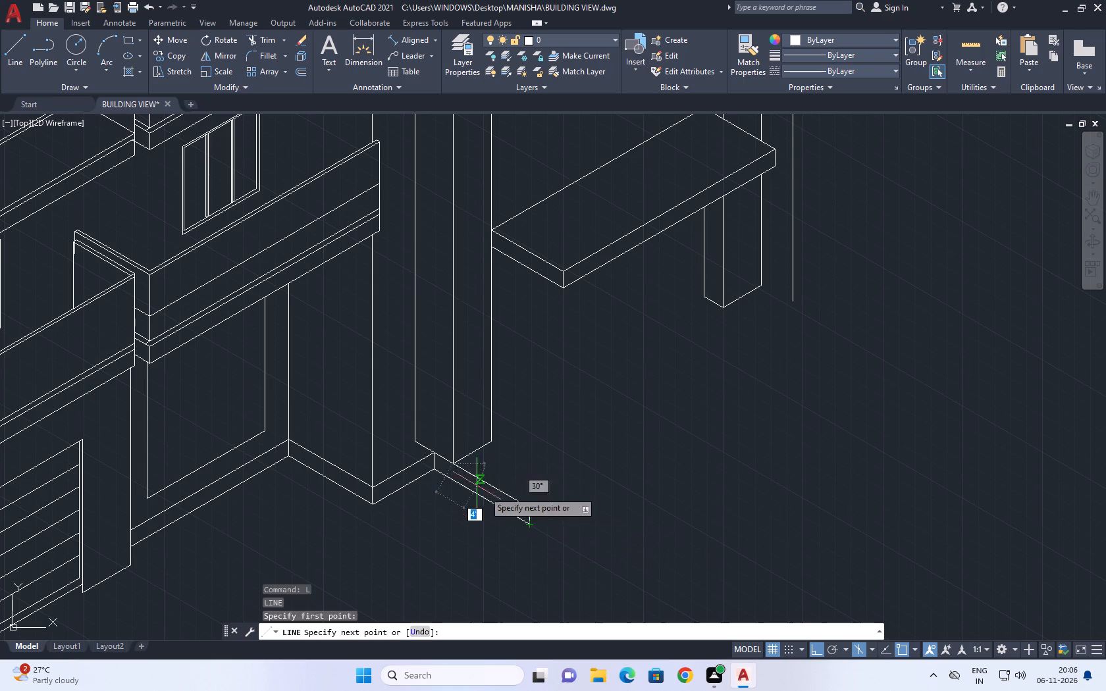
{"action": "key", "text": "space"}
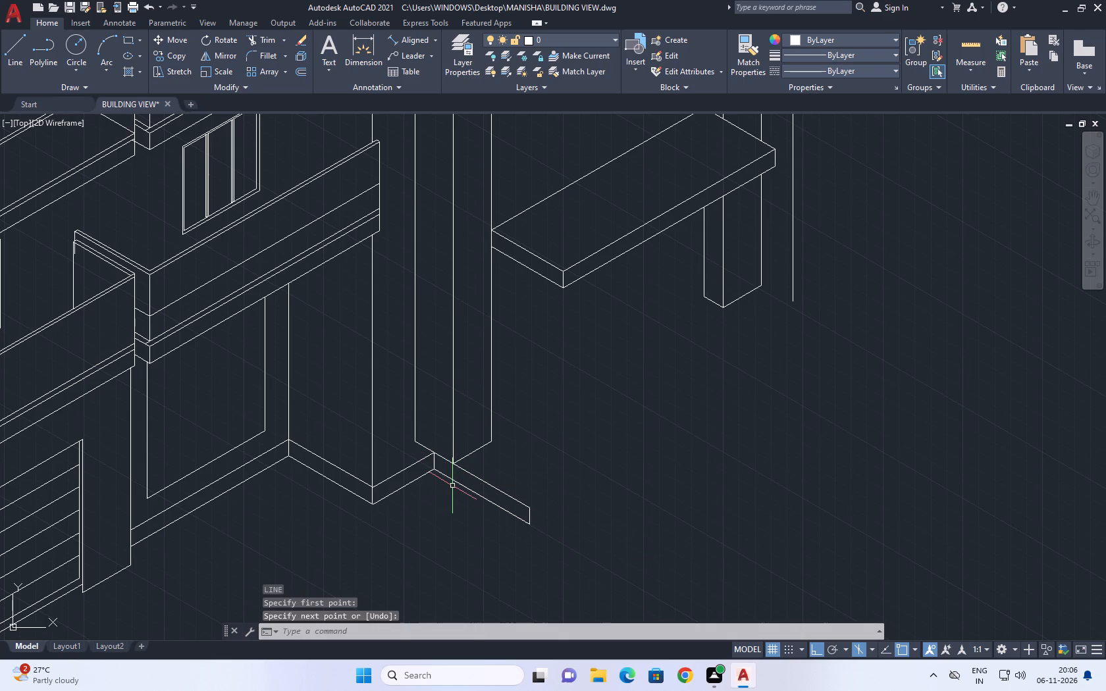
Draw a line along the new strip joining the midpoints of its two short vertical ends.
{"action": "key", "text": "space"}
{"action": "scroll", "coordinate": [438, 476], "scroll_direction": "up", "scroll_amount": 2}
{"action": "left_click", "coordinate": [423, 440]}
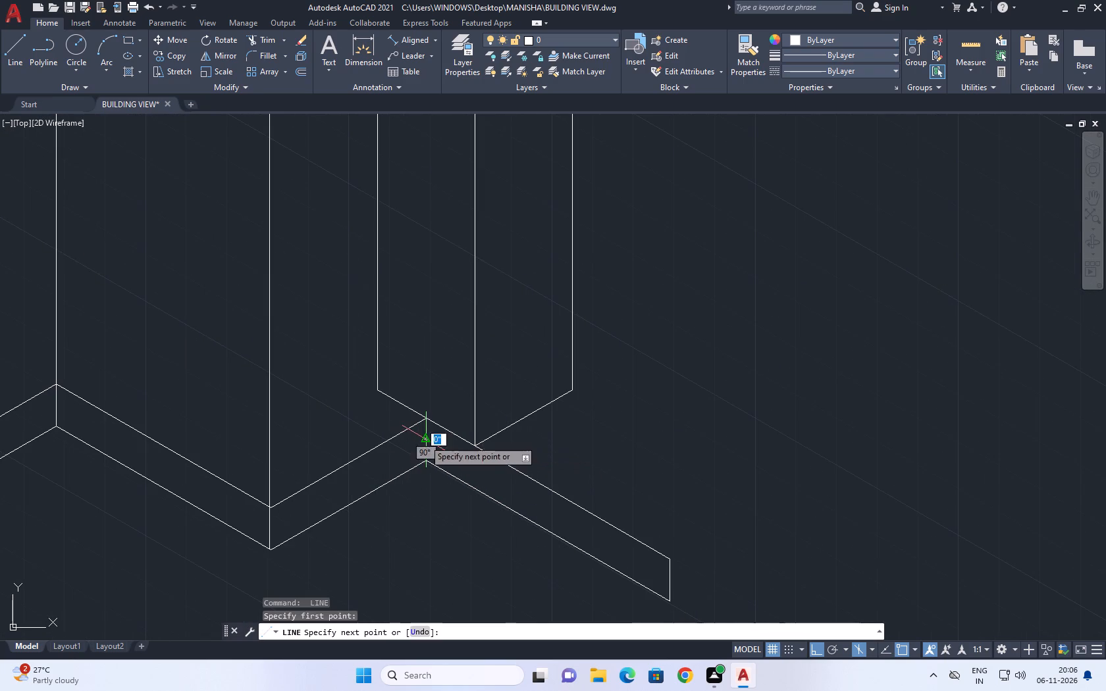
{"action": "scroll", "coordinate": [512, 486], "scroll_direction": "down", "scroll_amount": 1}
{"action": "scroll", "coordinate": [597, 537], "scroll_direction": "up", "scroll_amount": 2}
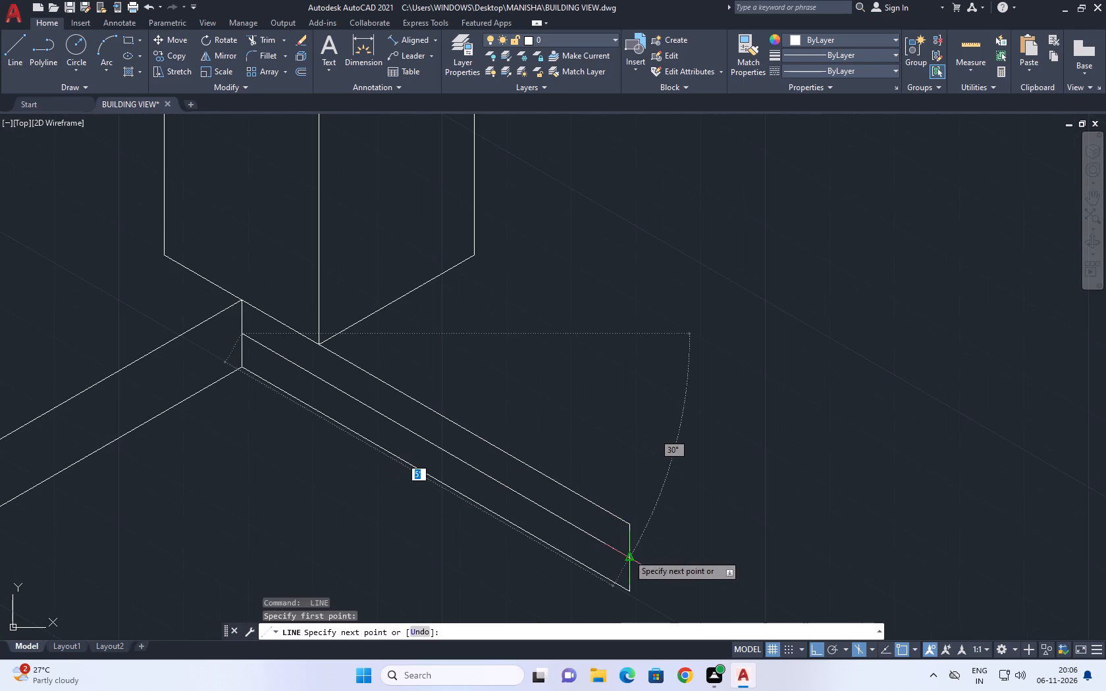
{"action": "left_click", "coordinate": [628, 554]}
{"action": "middle_click_drag", "start_coordinate": [626, 519], "coordinate": [673, 444]}
{"action": "key", "text": "space"}
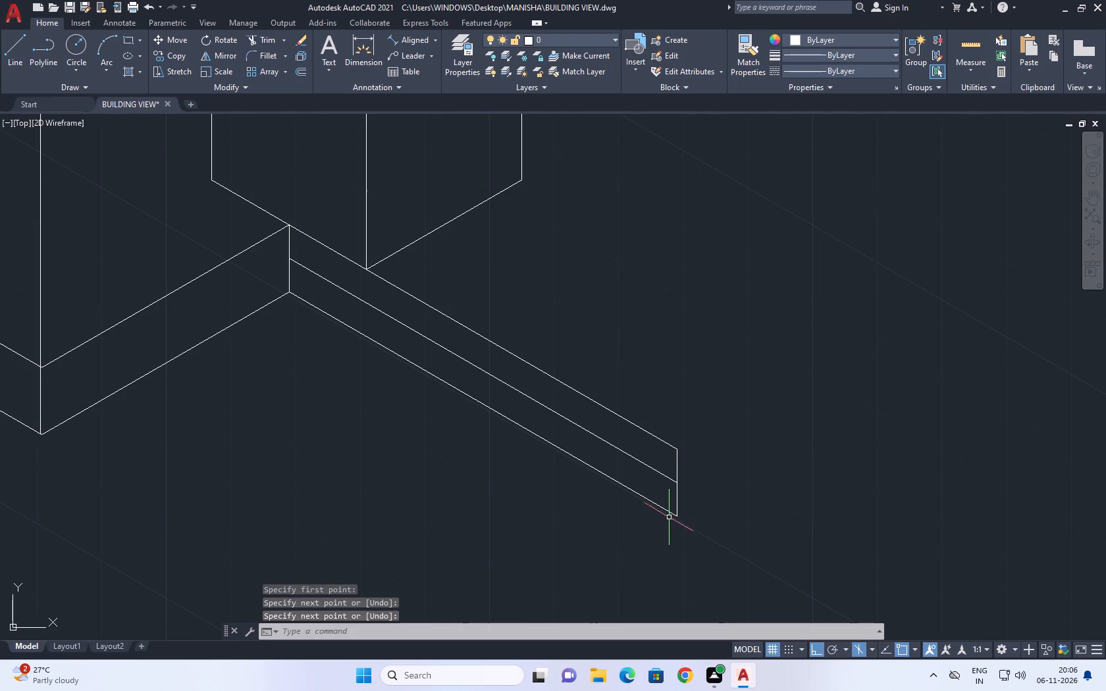
Trim away the strip's lower long edge and the lower half of its outer vertical end.
{"action": "left_click", "coordinate": [267, 35]}
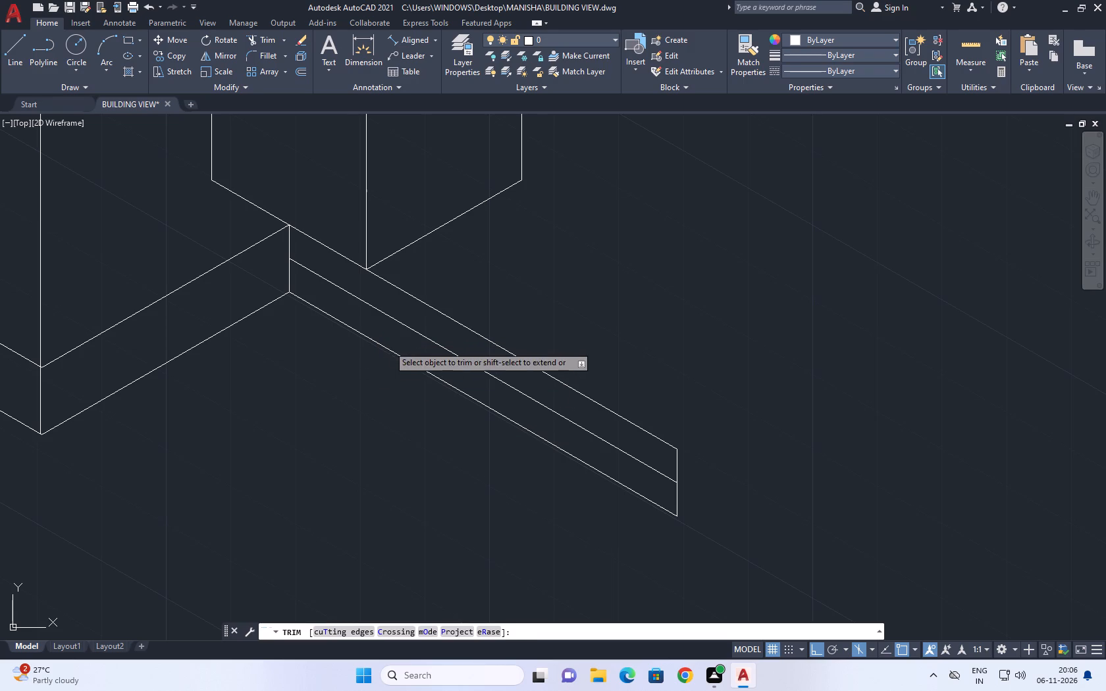
{"action": "left_click", "coordinate": [388, 345]}
{"action": "left_click", "coordinate": [384, 361]}
{"action": "left_click", "coordinate": [675, 503]}
{"action": "right_click", "coordinate": [720, 447]}
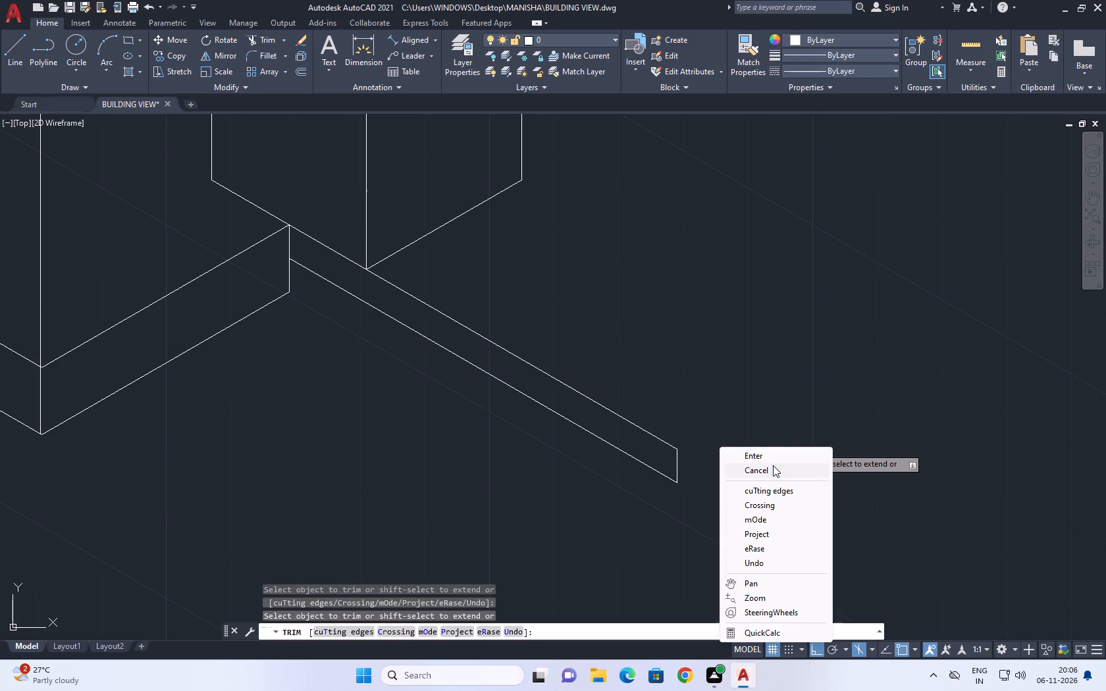
{"action": "left_click", "coordinate": [773, 465]}
On the top isoplane, draw a line at 30° from the strip's outer upper corner to just beyond the building's far vertical edge.
{"action": "scroll", "coordinate": [427, 355], "scroll_direction": "down", "scroll_amount": 2}
{"action": "middle_click_drag", "start_coordinate": [425, 351], "coordinate": [442, 386]}
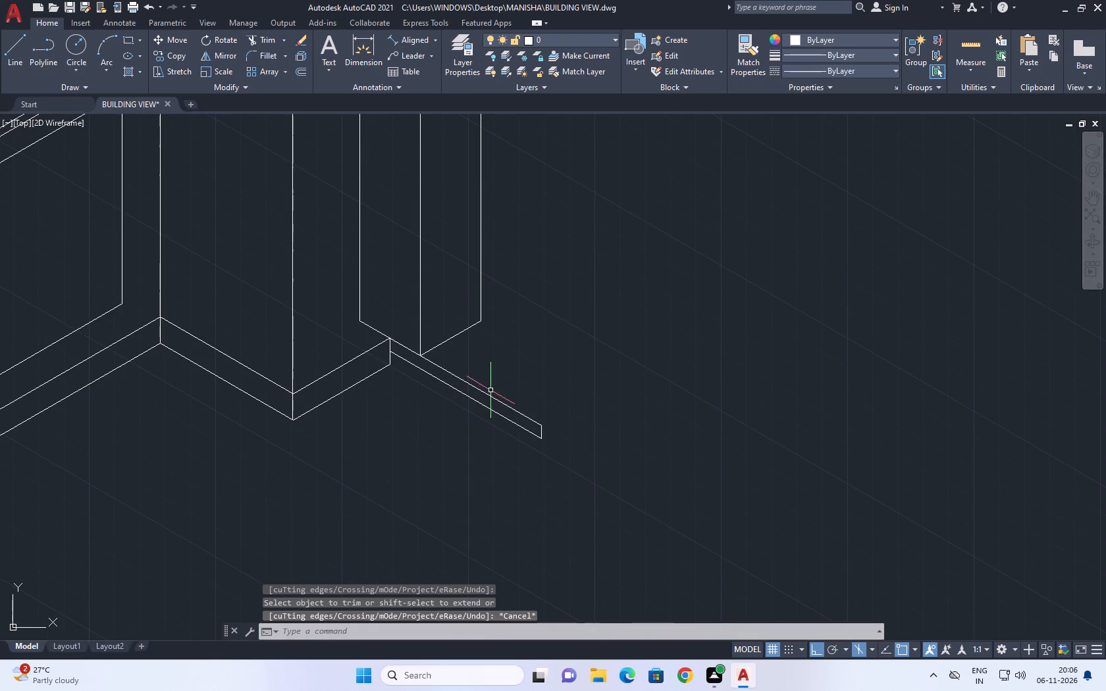
{"action": "middle_click_drag", "start_coordinate": [520, 369], "coordinate": [510, 425]}
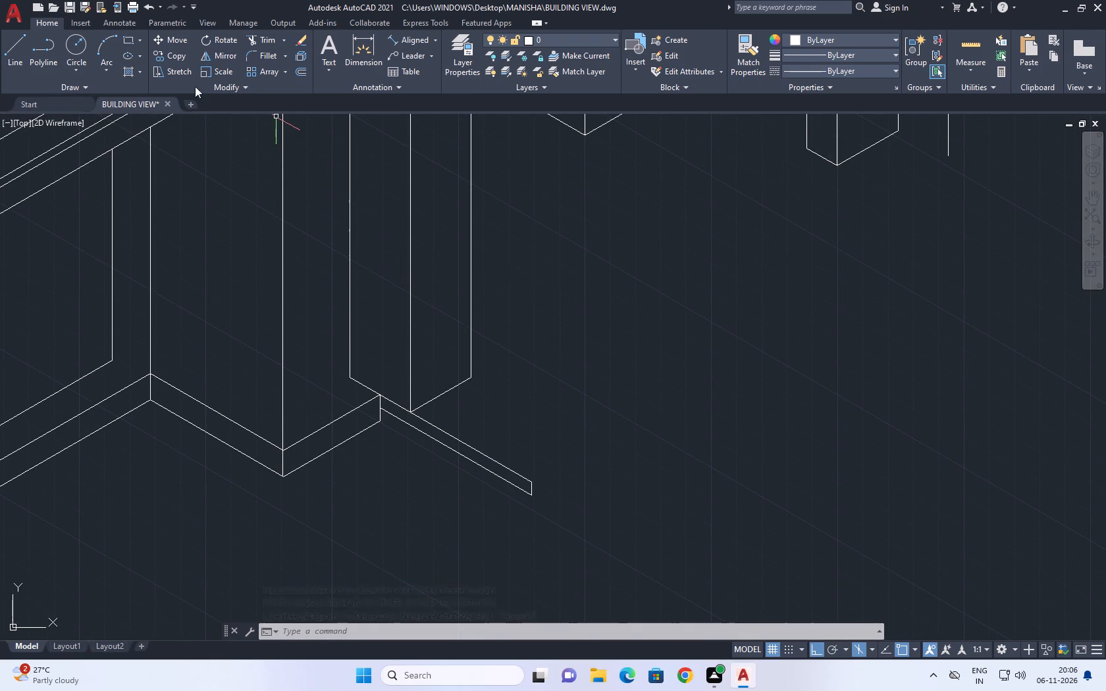
{"action": "left_click", "coordinate": [11, 47]}
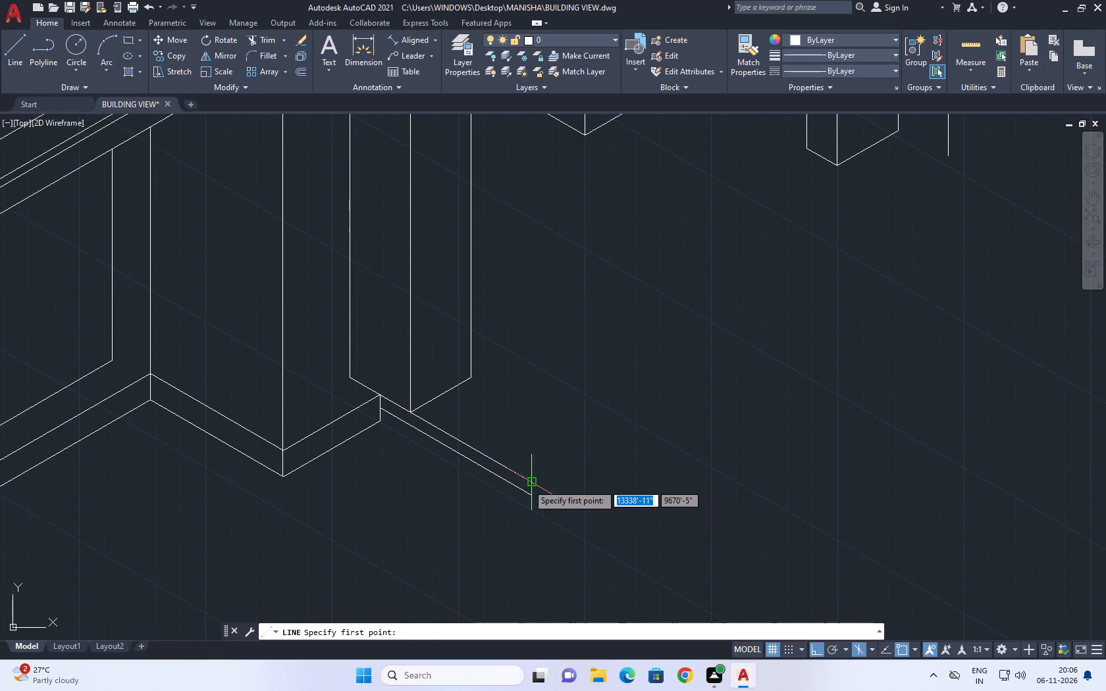
{"action": "left_click", "coordinate": [526, 484]}
{"action": "scroll", "coordinate": [641, 443], "scroll_direction": "down", "scroll_amount": 2}
{"action": "middle_click_drag", "start_coordinate": [695, 413], "coordinate": [662, 464]}
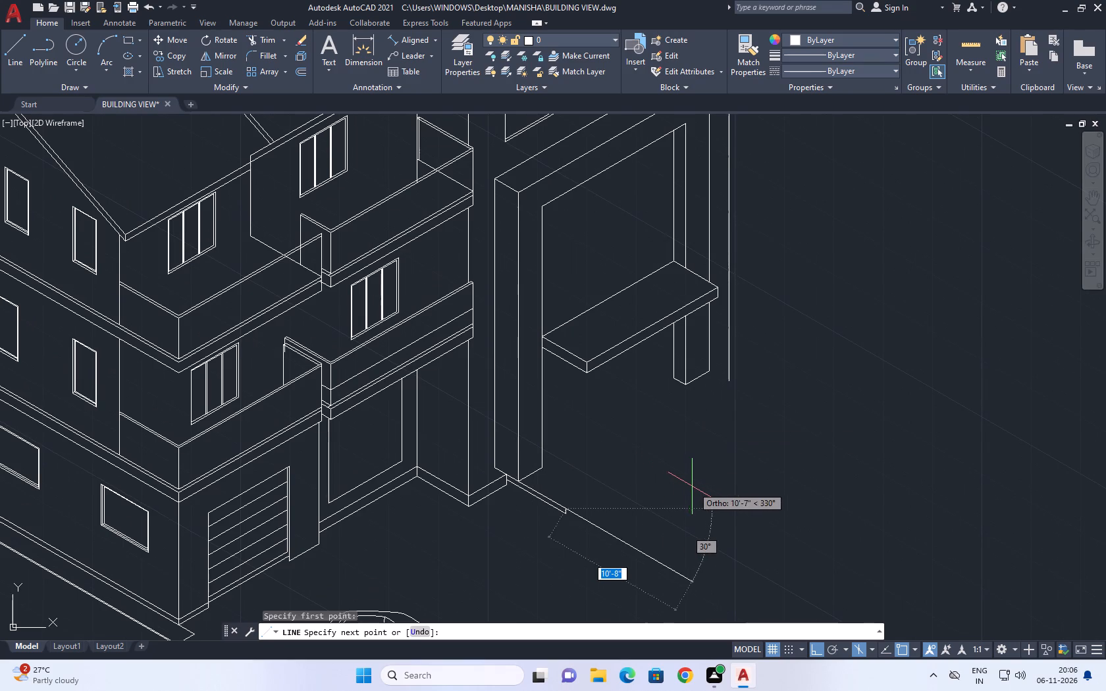
{"action": "key", "text": "F5"}
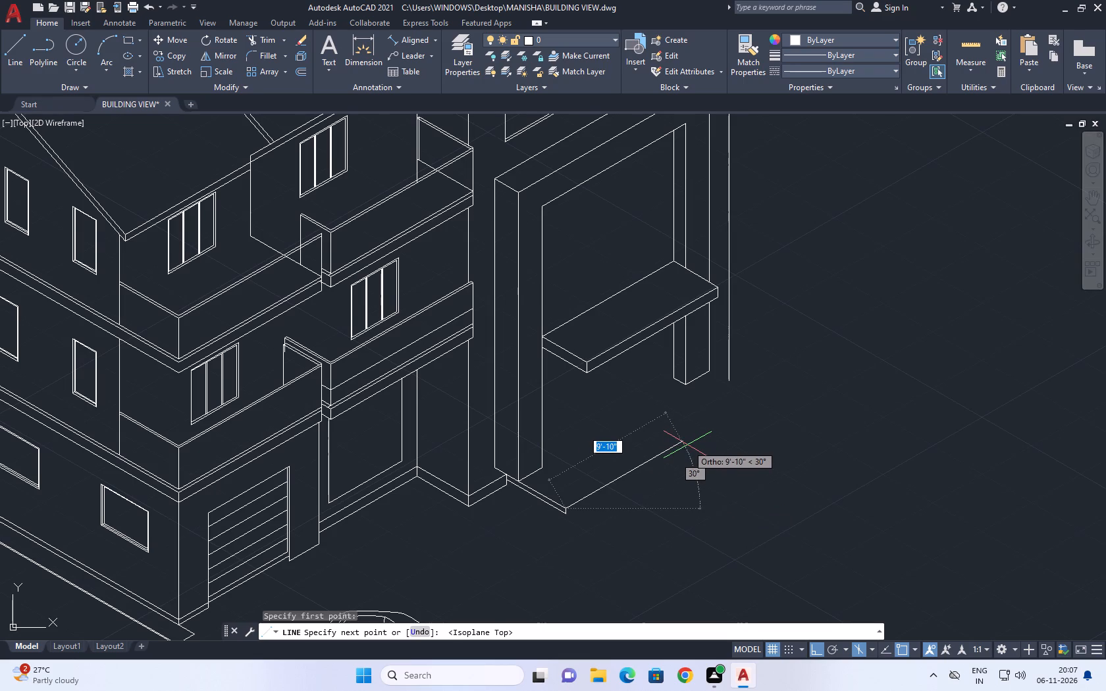
{"action": "left_click", "coordinate": [757, 411]}
{"action": "key", "text": "Escape"}
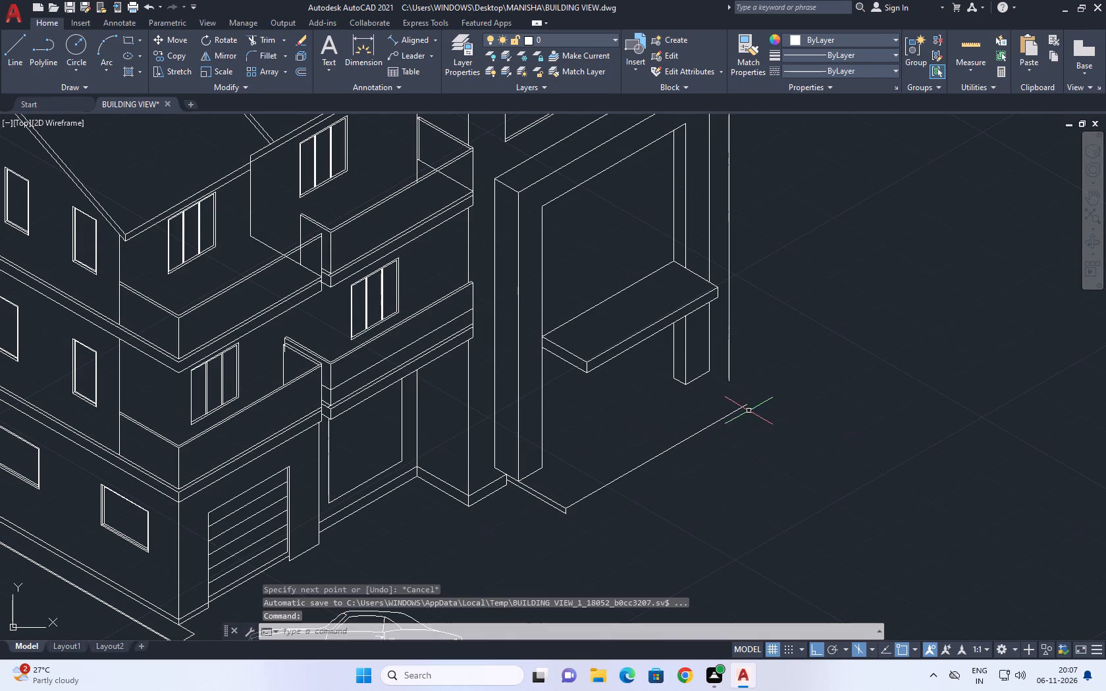
Draw a line at 30° from the strip's lower outer corner to just beyond the building's far vertical edge, parallel to the upper one.
{"action": "middle_click_drag", "start_coordinate": [710, 387], "coordinate": [776, 540]}
{"action": "scroll", "coordinate": [790, 532], "scroll_direction": "down", "scroll_amount": 1}
{"action": "middle_click_drag", "start_coordinate": [790, 530], "coordinate": [804, 542]}
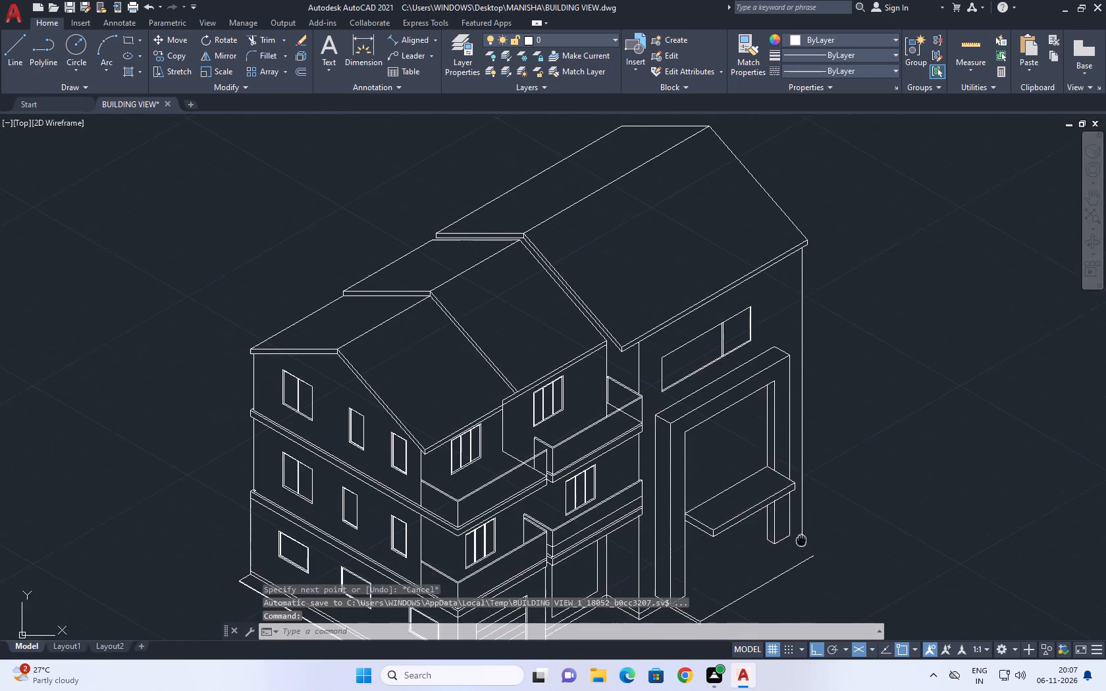
{"action": "middle_click_drag", "start_coordinate": [804, 542], "coordinate": [819, 531]}
{"action": "middle_click_drag", "start_coordinate": [825, 544], "coordinate": [831, 480]}
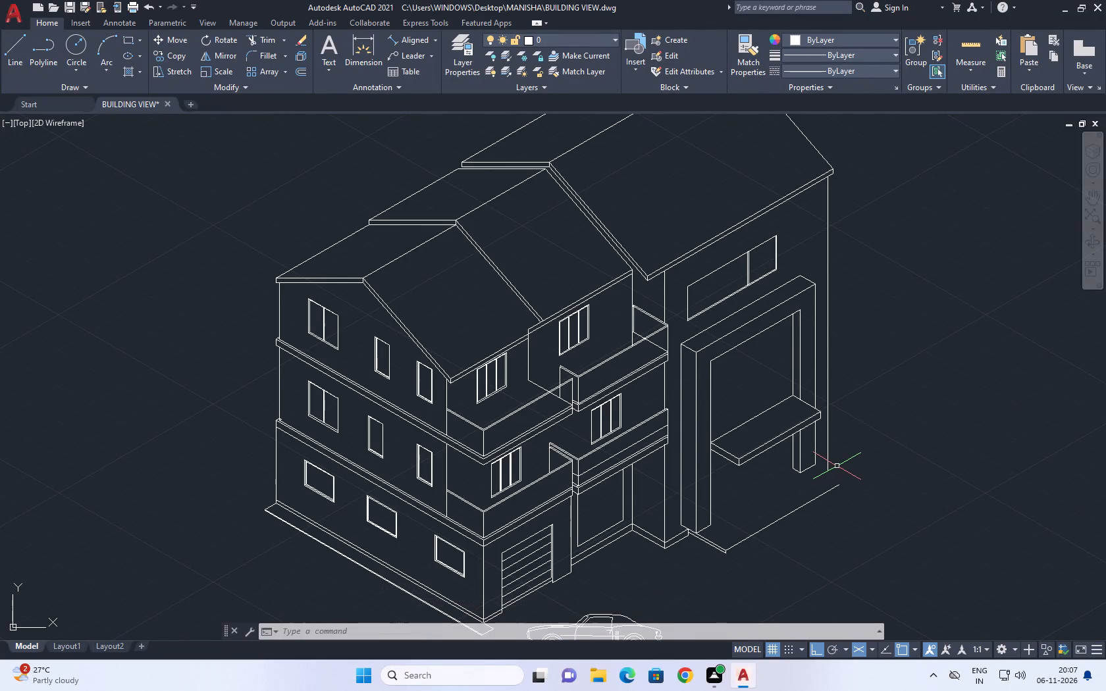
{"action": "middle_click_drag", "start_coordinate": [733, 554], "coordinate": [722, 501]}
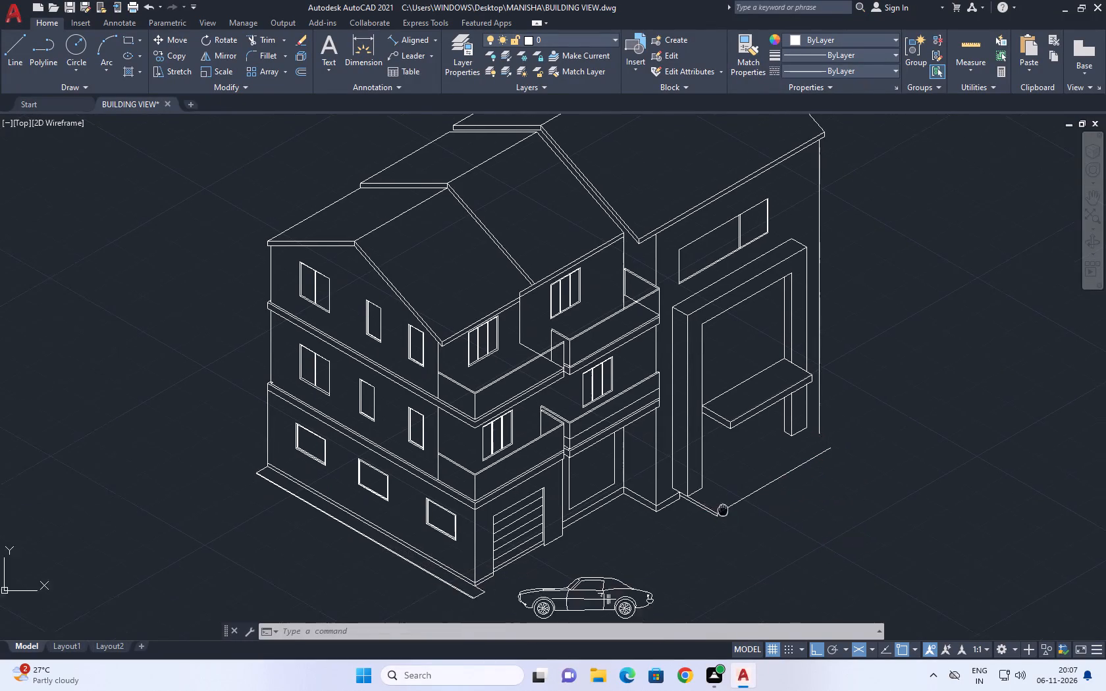
{"action": "scroll", "coordinate": [720, 510], "scroll_direction": "up", "scroll_amount": 2}
{"action": "left_click", "coordinate": [11, 49]}
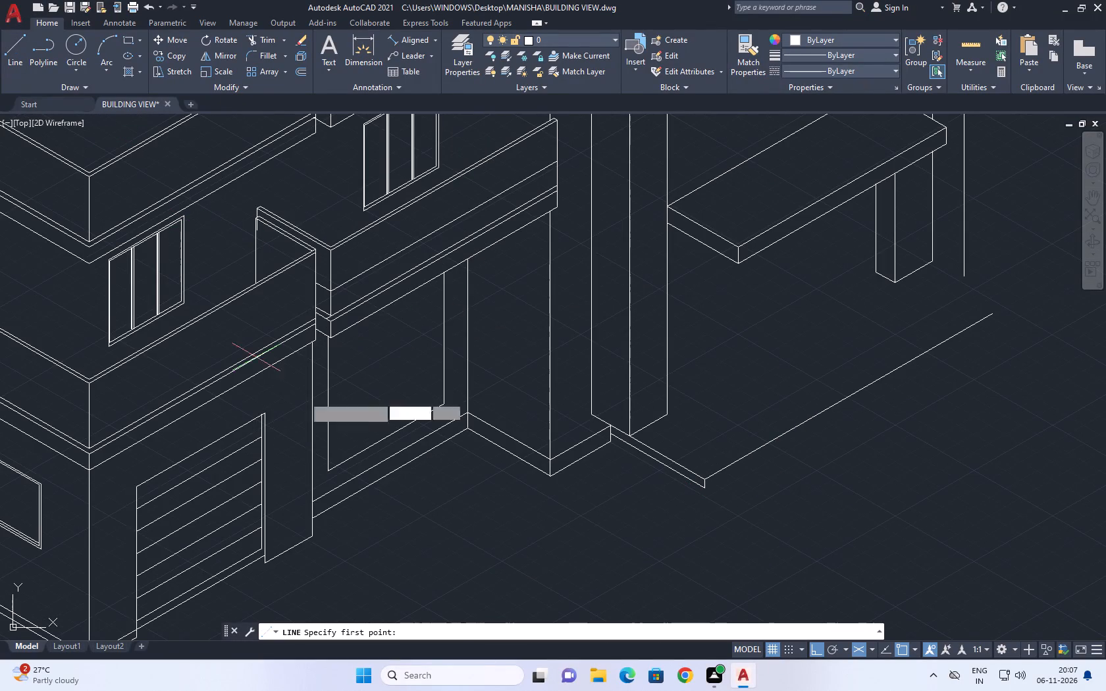
{"action": "scroll", "coordinate": [713, 492], "scroll_direction": "up", "scroll_amount": 1}
{"action": "left_click", "coordinate": [696, 490]}
{"action": "scroll", "coordinate": [709, 484], "scroll_direction": "down", "scroll_amount": 2}
{"action": "middle_click_drag", "start_coordinate": [824, 461], "coordinate": [756, 475]}
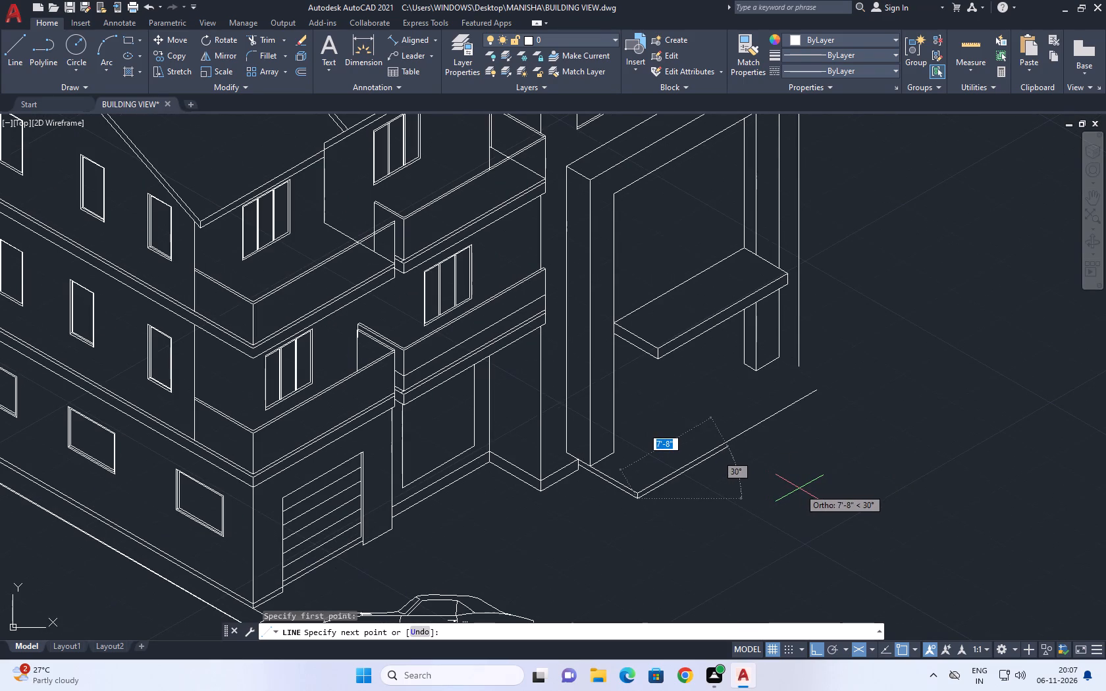
{"action": "scroll", "coordinate": [835, 410], "scroll_direction": "up", "scroll_amount": 2}
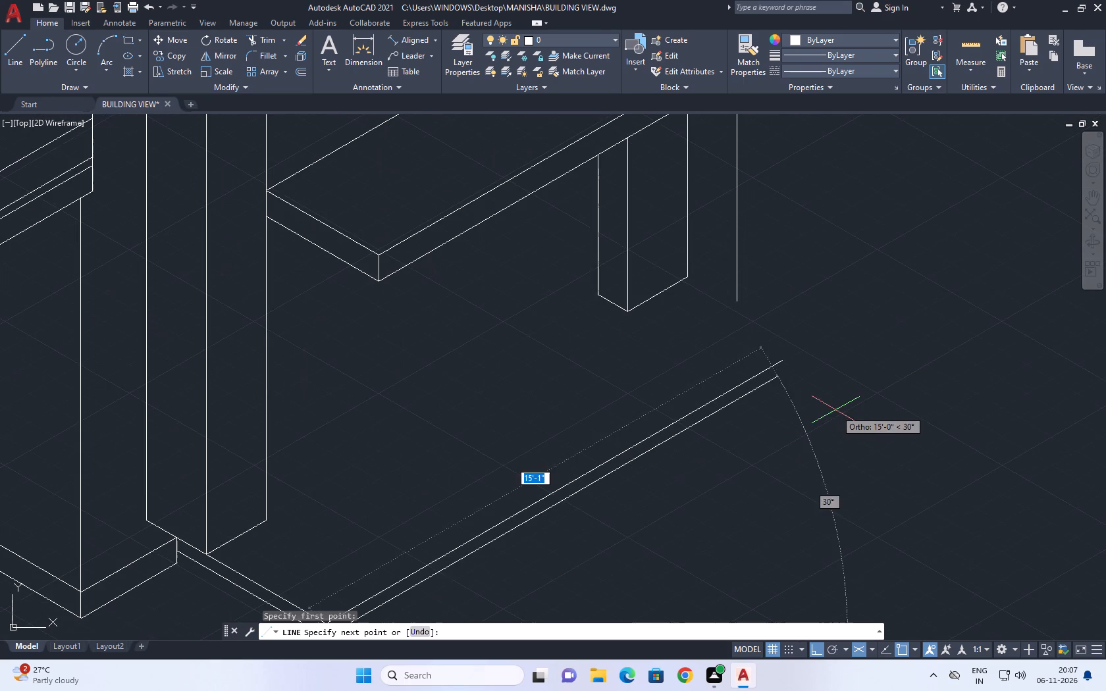
{"action": "left_click", "coordinate": [831, 393]}
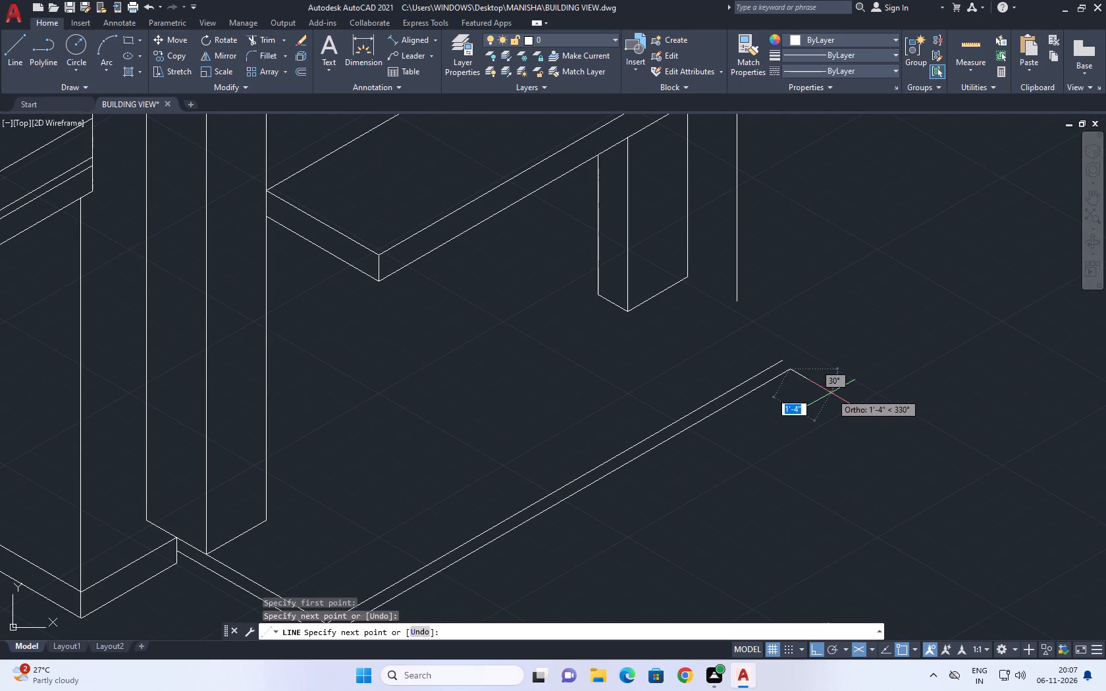
{"action": "right_click", "coordinate": [816, 340]}
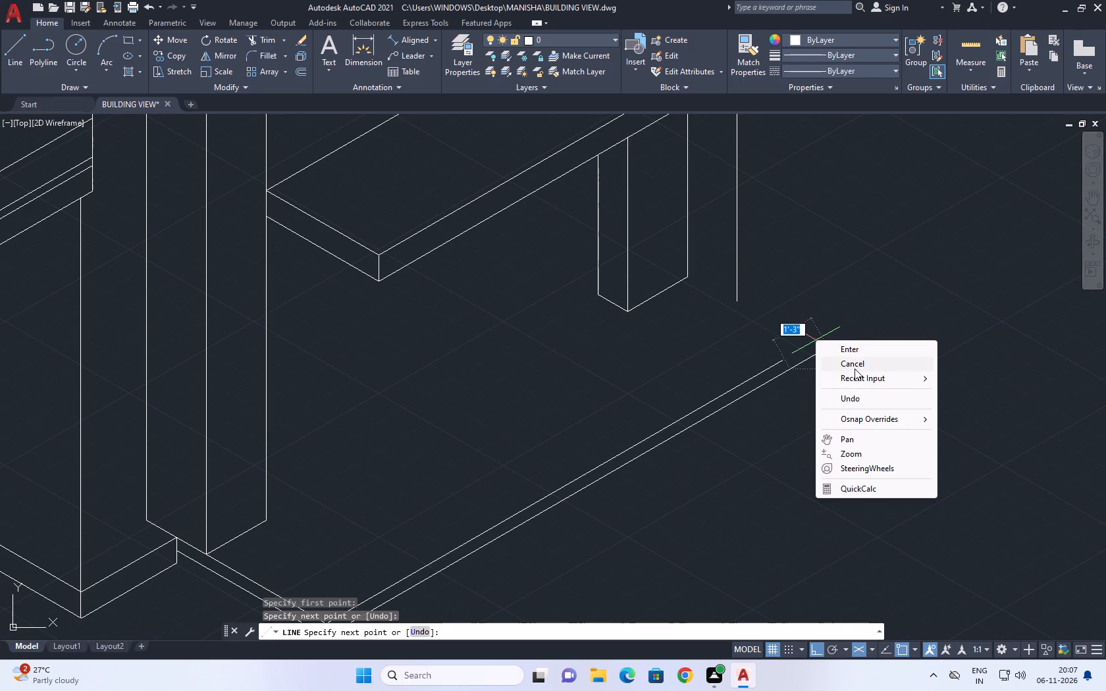
{"action": "left_click", "coordinate": [855, 367]}
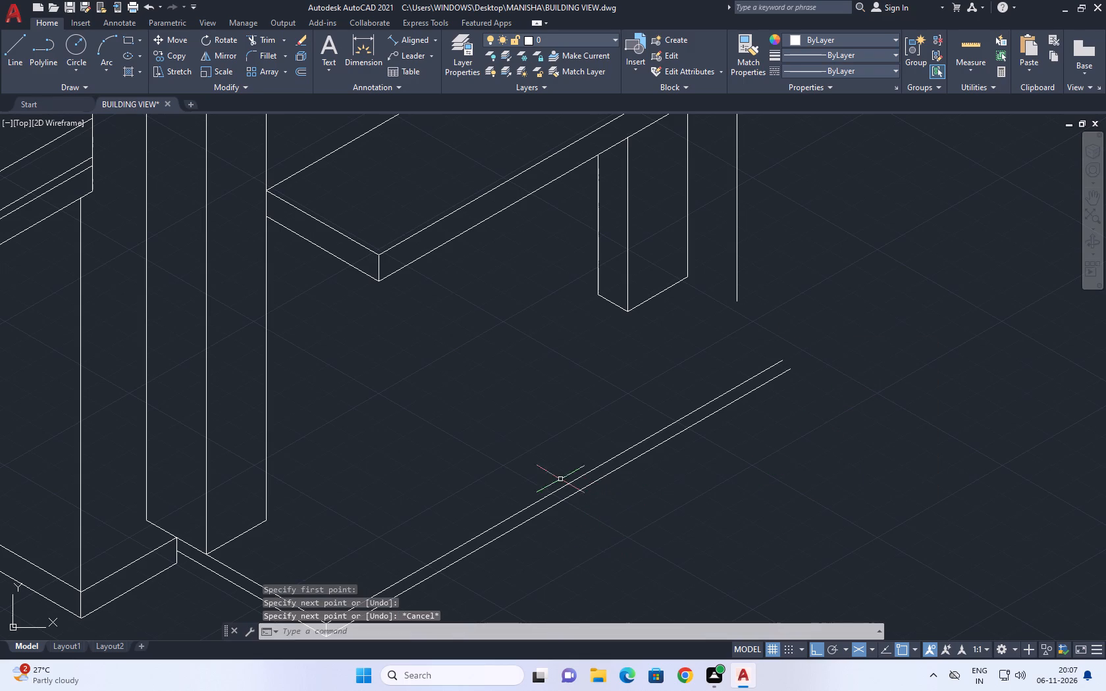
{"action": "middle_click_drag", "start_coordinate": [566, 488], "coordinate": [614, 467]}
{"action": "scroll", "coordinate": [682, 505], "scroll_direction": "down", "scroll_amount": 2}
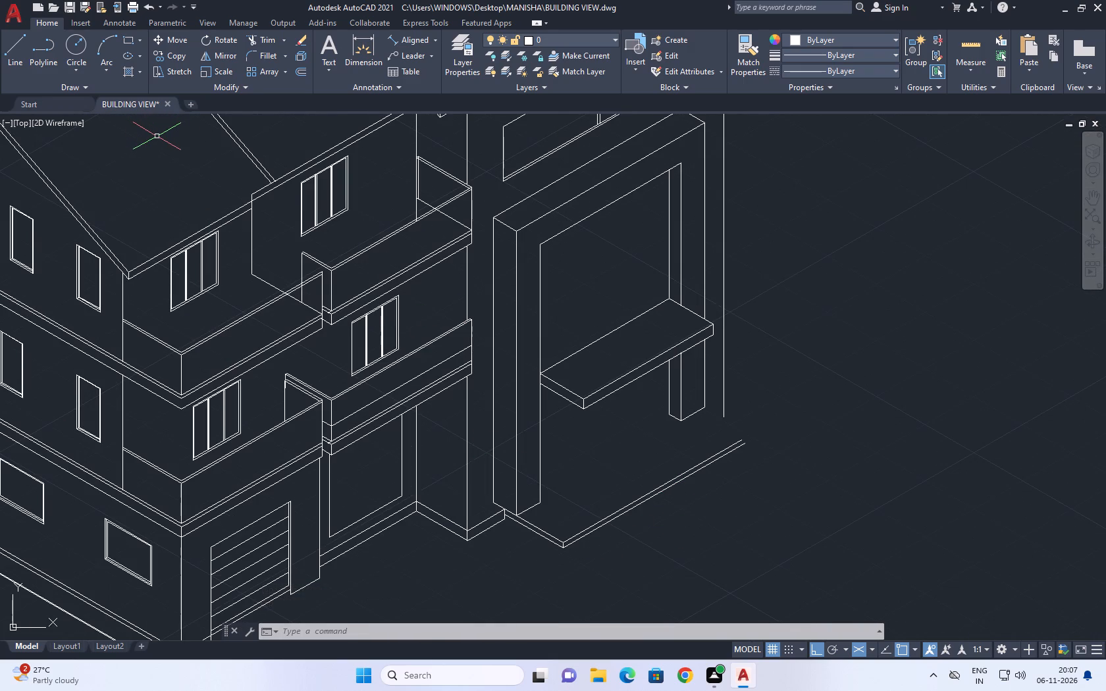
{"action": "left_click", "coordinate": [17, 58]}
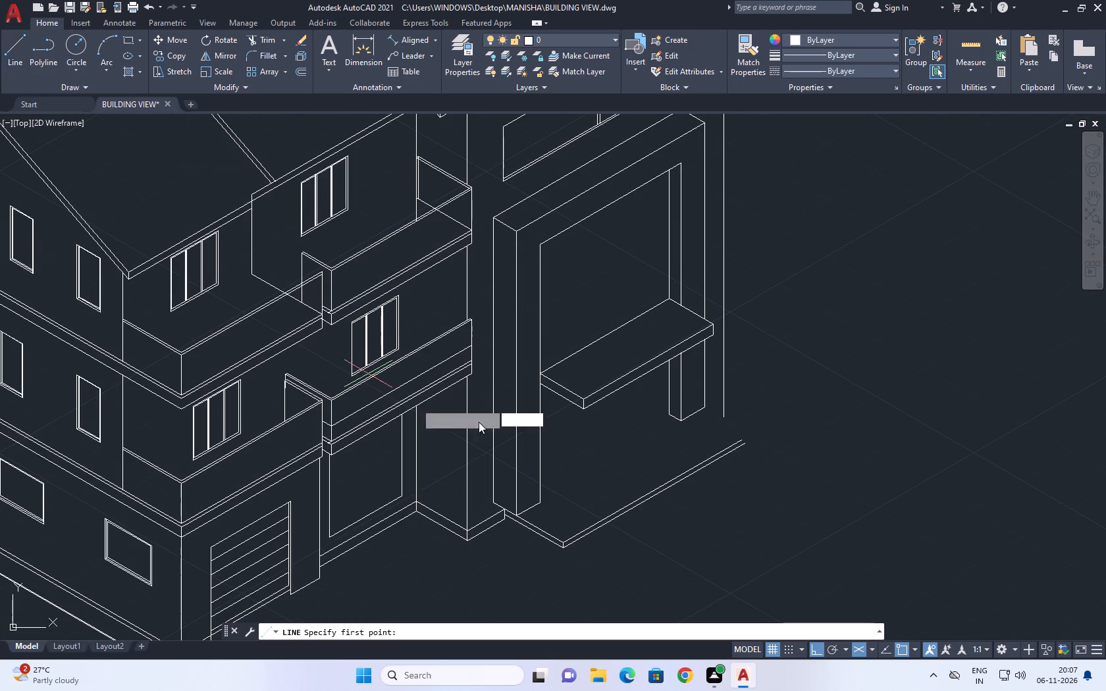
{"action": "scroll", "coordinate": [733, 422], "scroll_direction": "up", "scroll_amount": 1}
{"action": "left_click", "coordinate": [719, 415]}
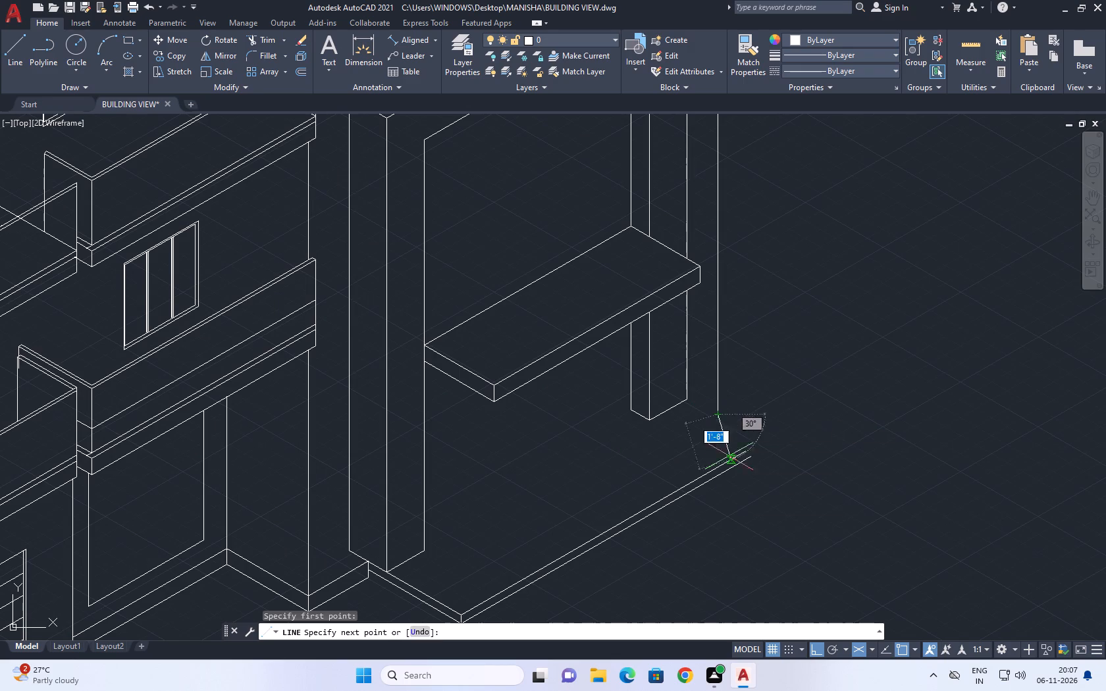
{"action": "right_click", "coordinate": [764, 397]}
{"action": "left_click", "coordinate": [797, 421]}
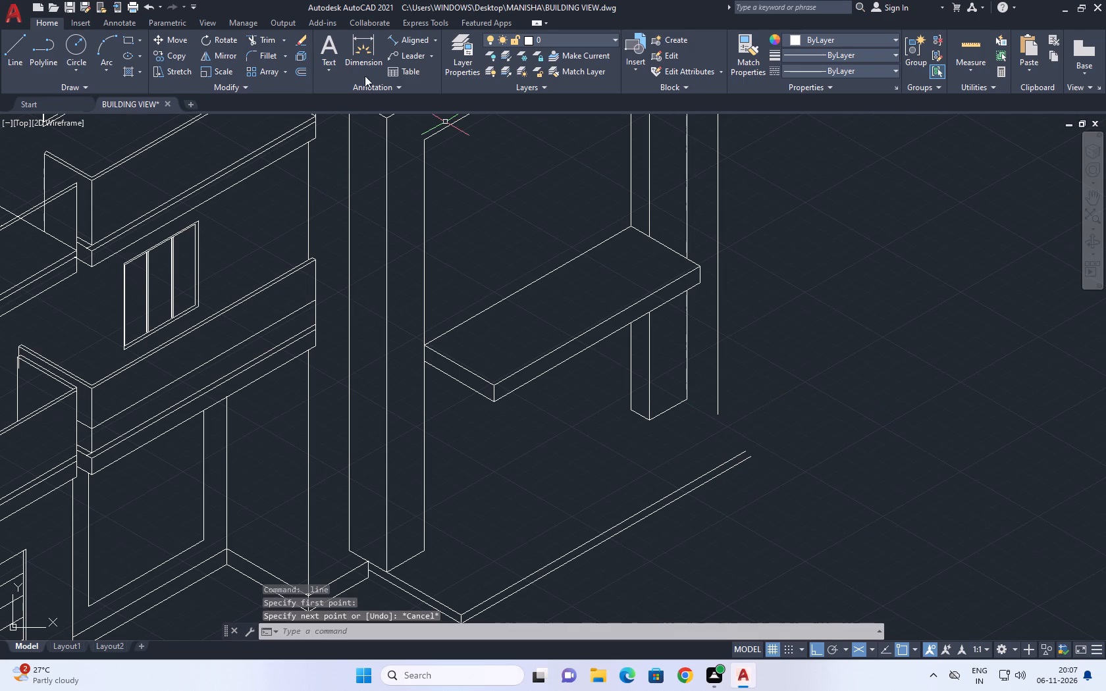
Fillet the platform's lower long edge with the building's far vertical edge into a sharp corner.
{"action": "left_click", "coordinate": [271, 56]}
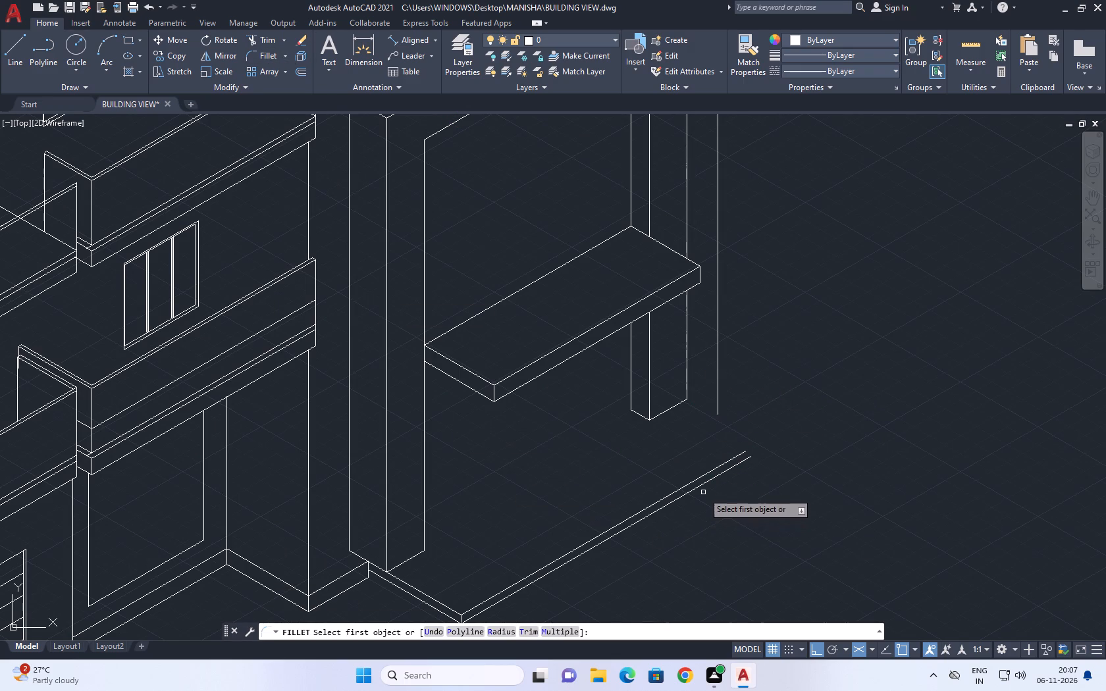
{"action": "left_click", "coordinate": [703, 484]}
{"action": "left_click", "coordinate": [716, 411]}
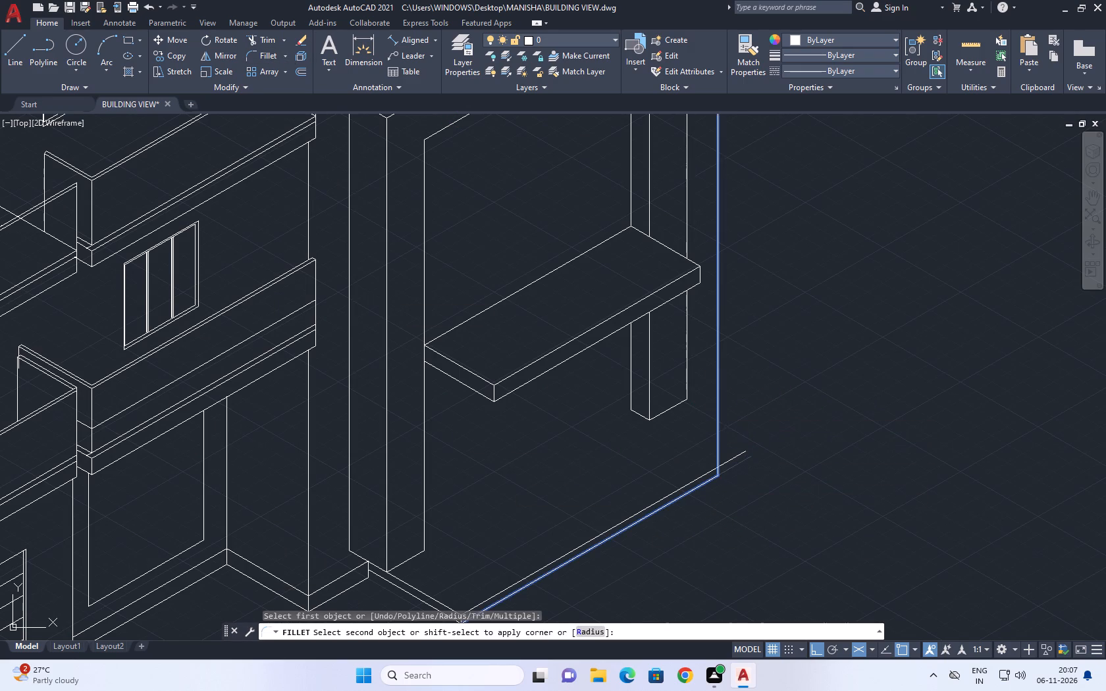
{"action": "right_click", "coordinate": [767, 385]}
{"action": "left_click", "coordinate": [760, 384]}
{"action": "left_click", "coordinate": [749, 405]}
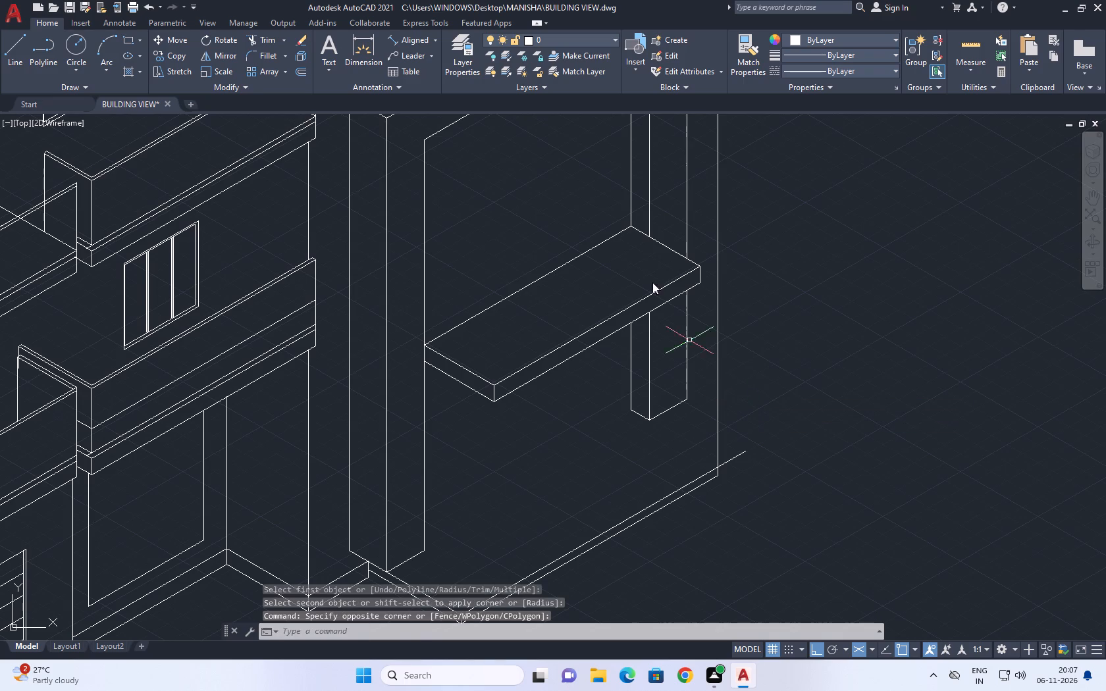
Trim the platform's upper long edge where it overhangs the building's far vertical edge.
{"action": "left_click", "coordinate": [268, 42]}
{"action": "left_click", "coordinate": [740, 445]}
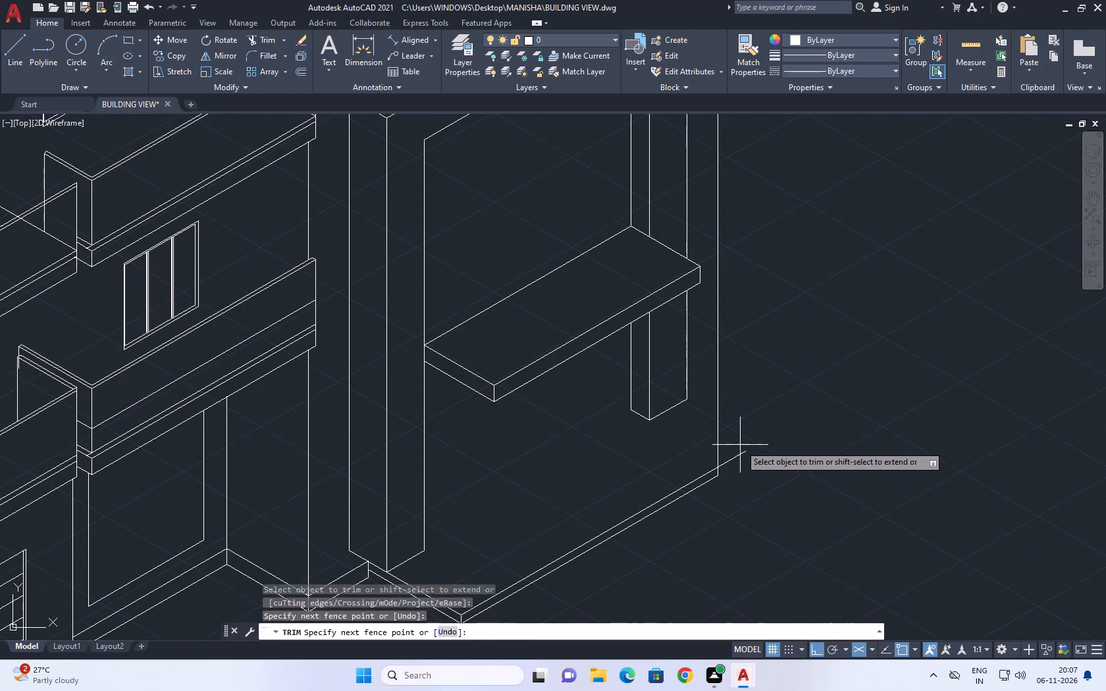
{"action": "left_click_drag", "start_coordinate": [740, 493], "coordinate": [740, 505]}
{"action": "right_click", "coordinate": [754, 419]}
{"action": "left_click", "coordinate": [798, 441]}
Examine the platform's long edges and their junction with the building's far vertical edge.
{"action": "scroll", "coordinate": [787, 442], "scroll_direction": "down", "scroll_amount": 2}
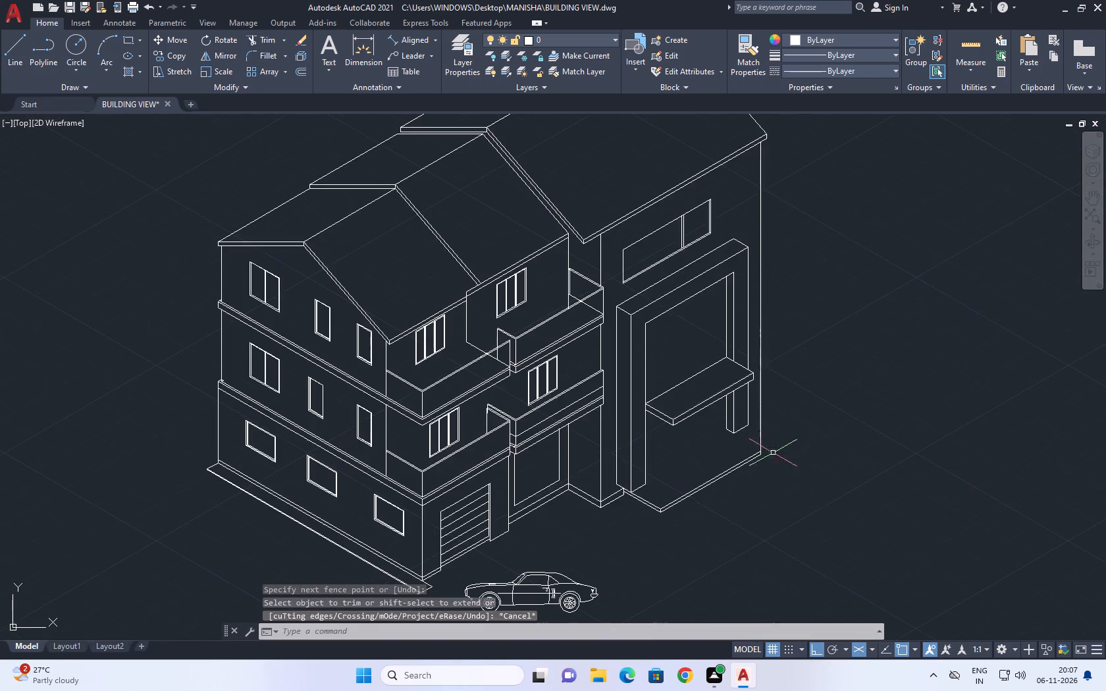
{"action": "middle_click", "coordinate": [681, 494]}
{"action": "scroll", "coordinate": [677, 510], "scroll_direction": "up", "scroll_amount": 2}
{"action": "scroll", "coordinate": [725, 376], "scroll_direction": "down", "scroll_amount": 2}
{"action": "middle_click_drag", "start_coordinate": [776, 353], "coordinate": [801, 427]}
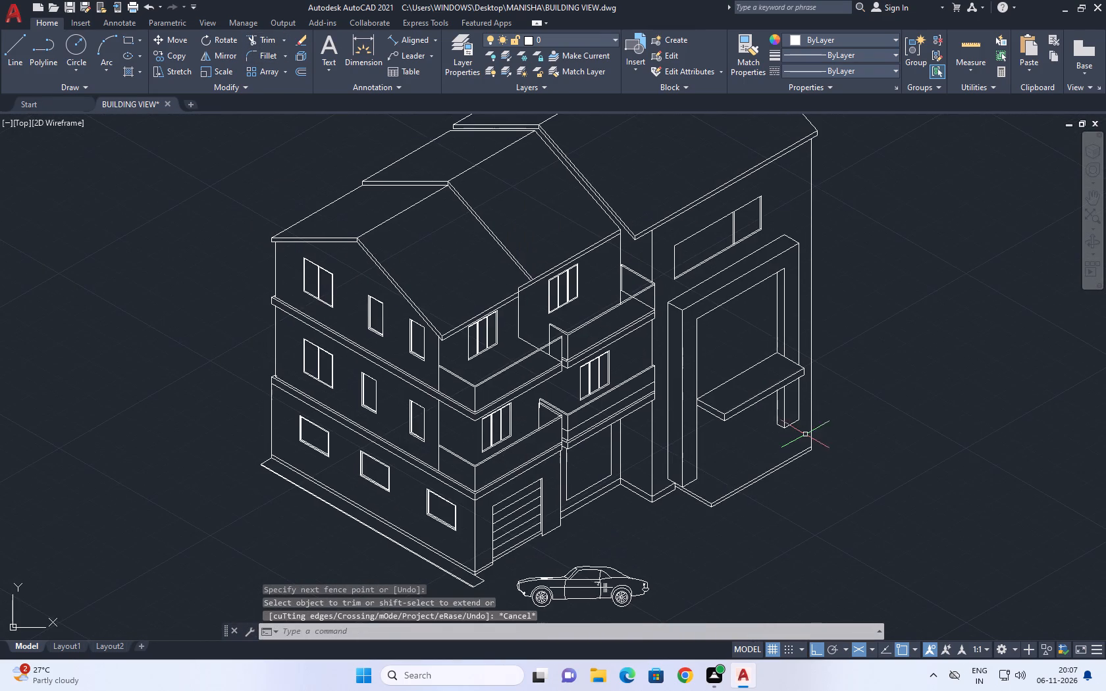
{"action": "middle_click_drag", "start_coordinate": [806, 441], "coordinate": [808, 452]}
{"action": "scroll", "coordinate": [808, 453], "scroll_direction": "up", "scroll_amount": 1}
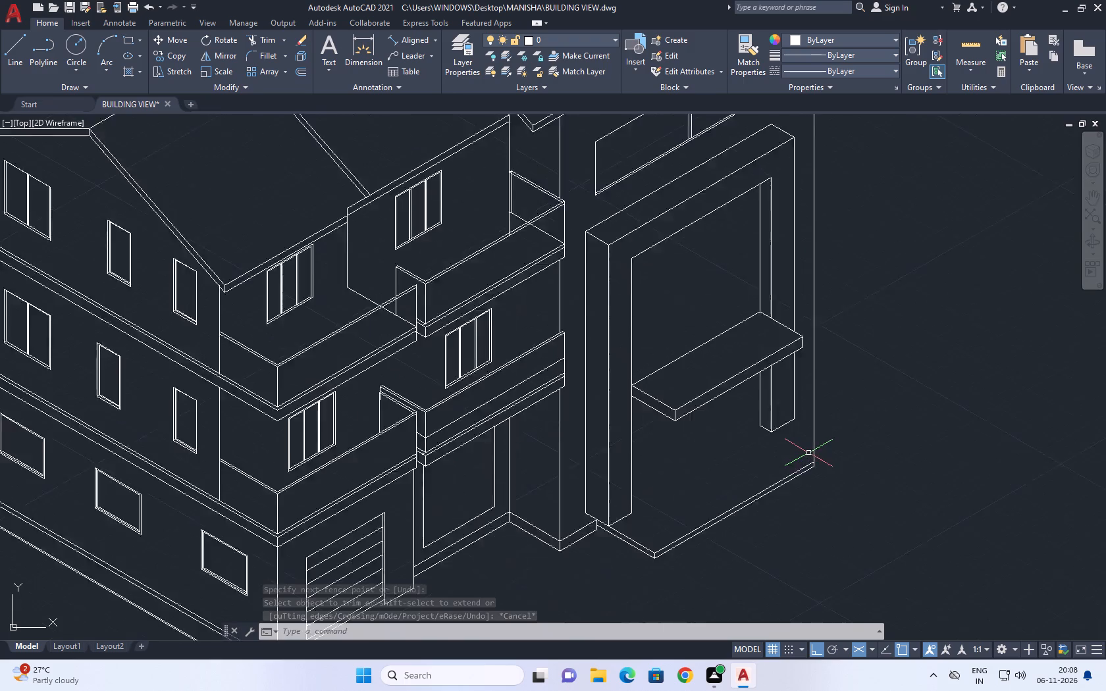
{"action": "scroll", "coordinate": [808, 453], "scroll_direction": "up", "scroll_amount": 1}
{"action": "middle_click_drag", "start_coordinate": [802, 486], "coordinate": [785, 493]}
{"action": "scroll", "coordinate": [745, 476], "scroll_direction": "down", "scroll_amount": 2}
{"action": "middle_click_drag", "start_coordinate": [759, 474], "coordinate": [714, 446]}
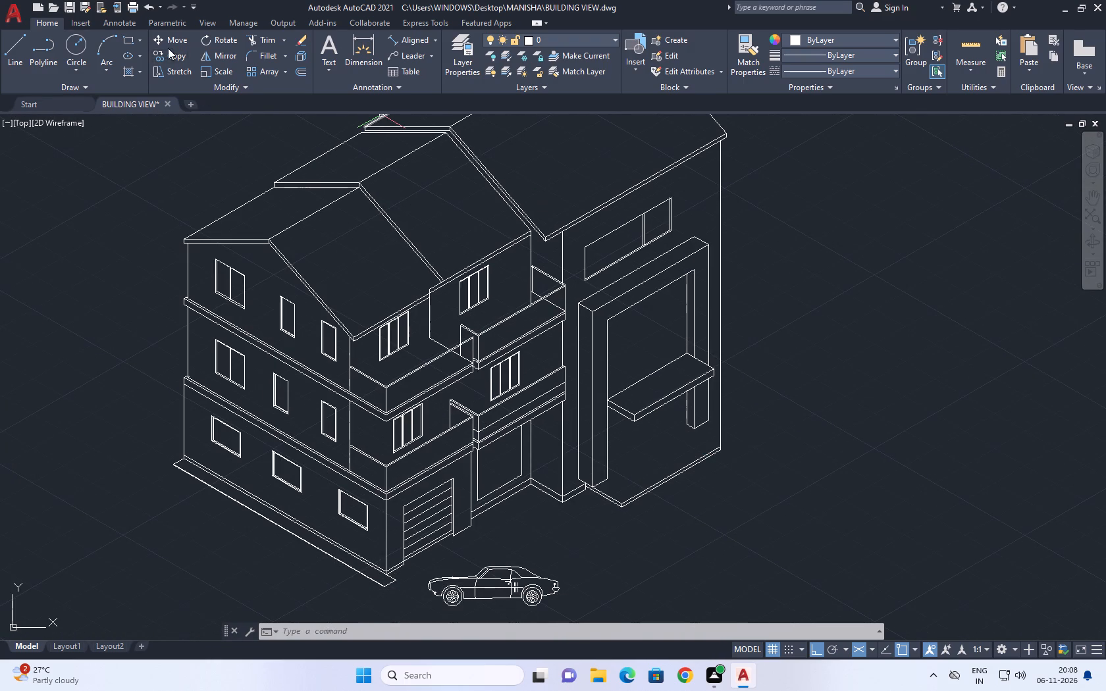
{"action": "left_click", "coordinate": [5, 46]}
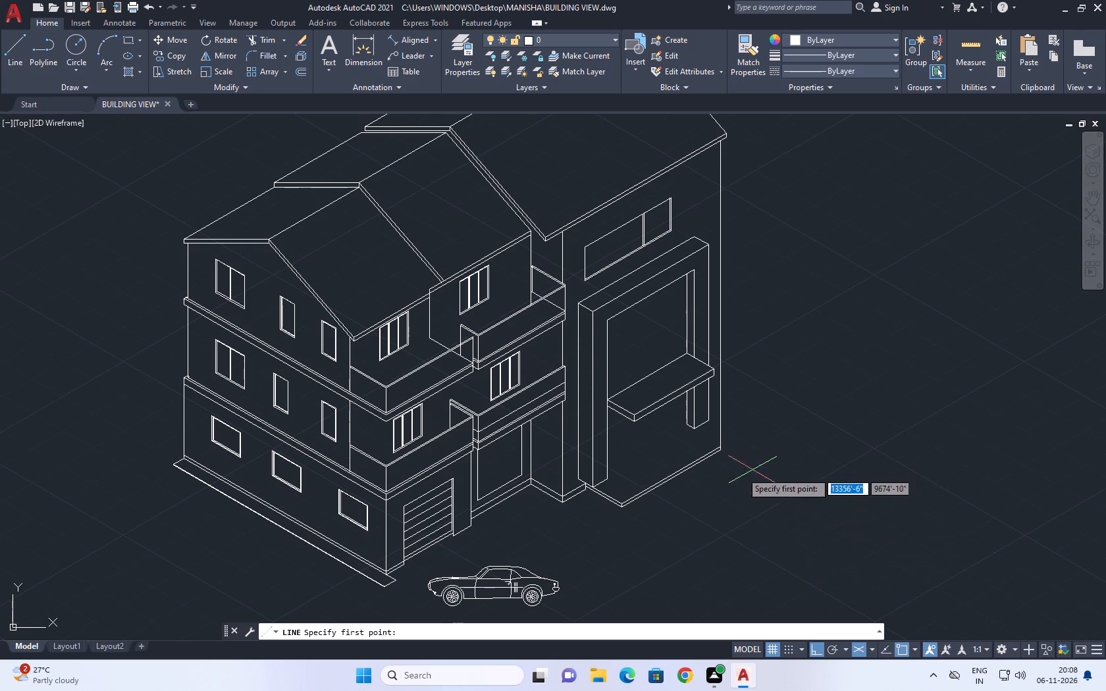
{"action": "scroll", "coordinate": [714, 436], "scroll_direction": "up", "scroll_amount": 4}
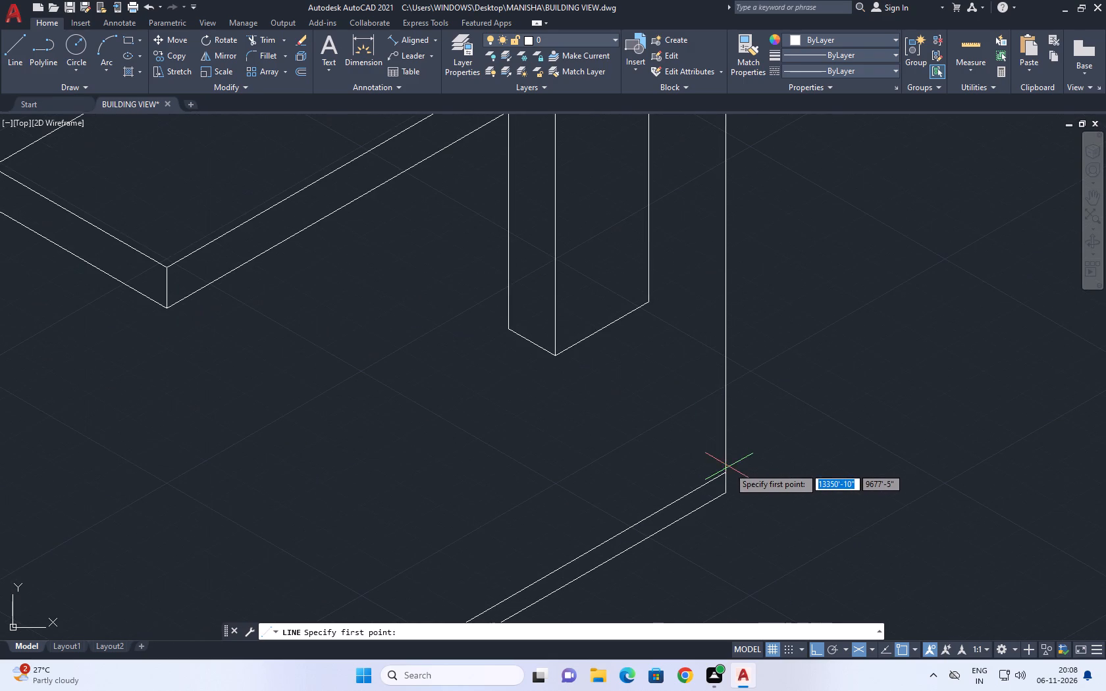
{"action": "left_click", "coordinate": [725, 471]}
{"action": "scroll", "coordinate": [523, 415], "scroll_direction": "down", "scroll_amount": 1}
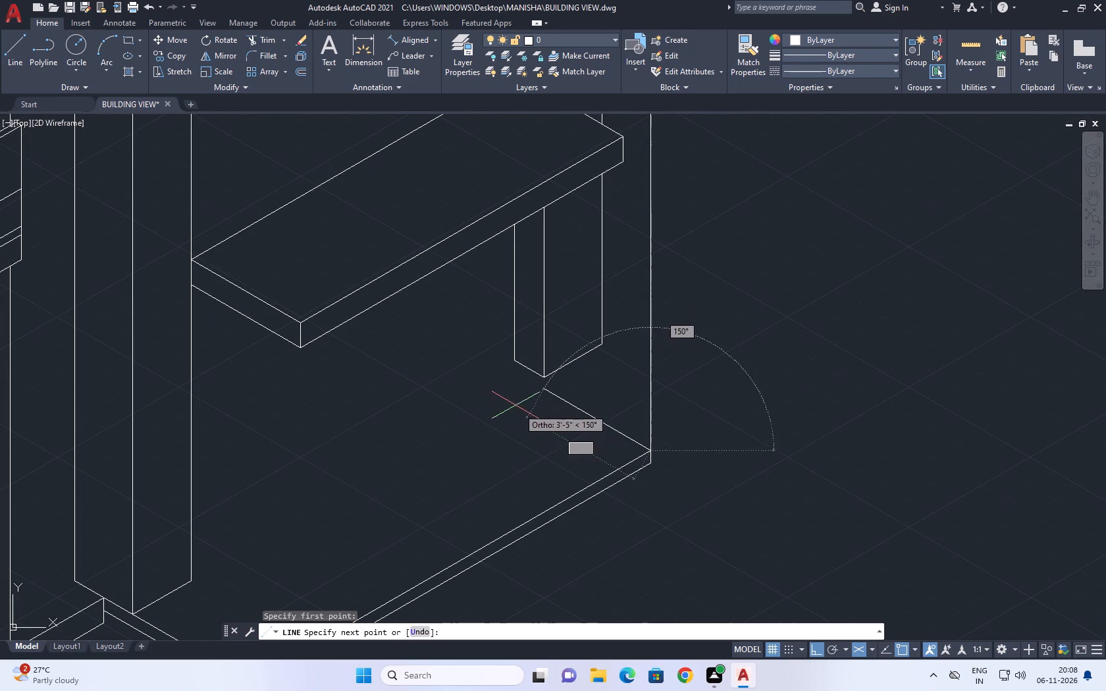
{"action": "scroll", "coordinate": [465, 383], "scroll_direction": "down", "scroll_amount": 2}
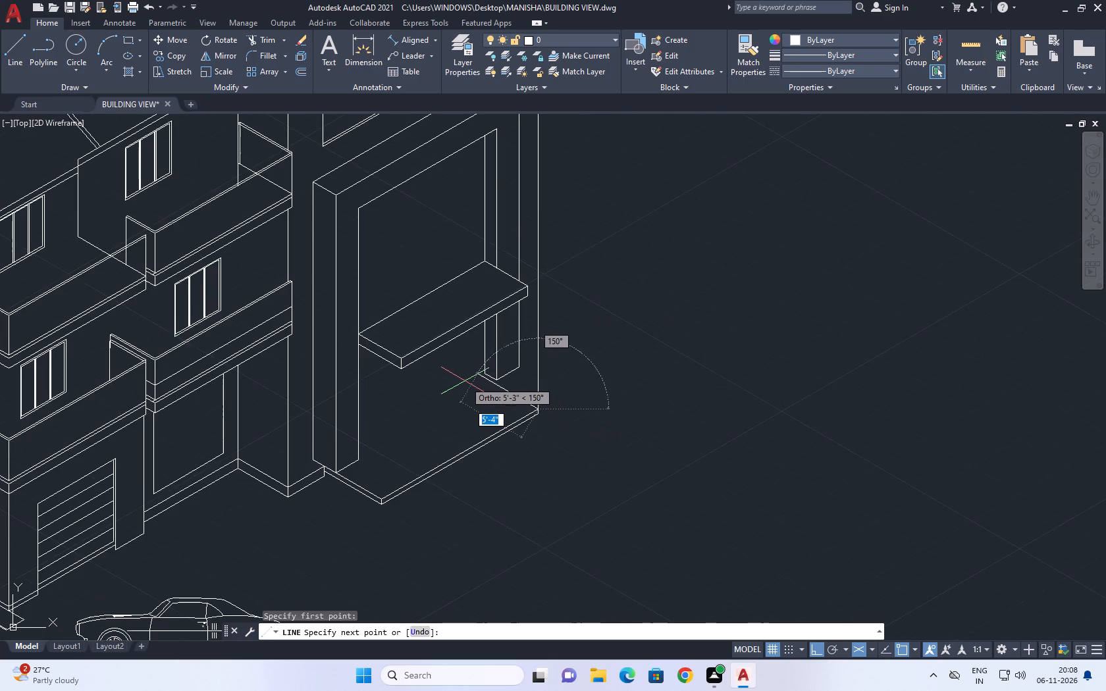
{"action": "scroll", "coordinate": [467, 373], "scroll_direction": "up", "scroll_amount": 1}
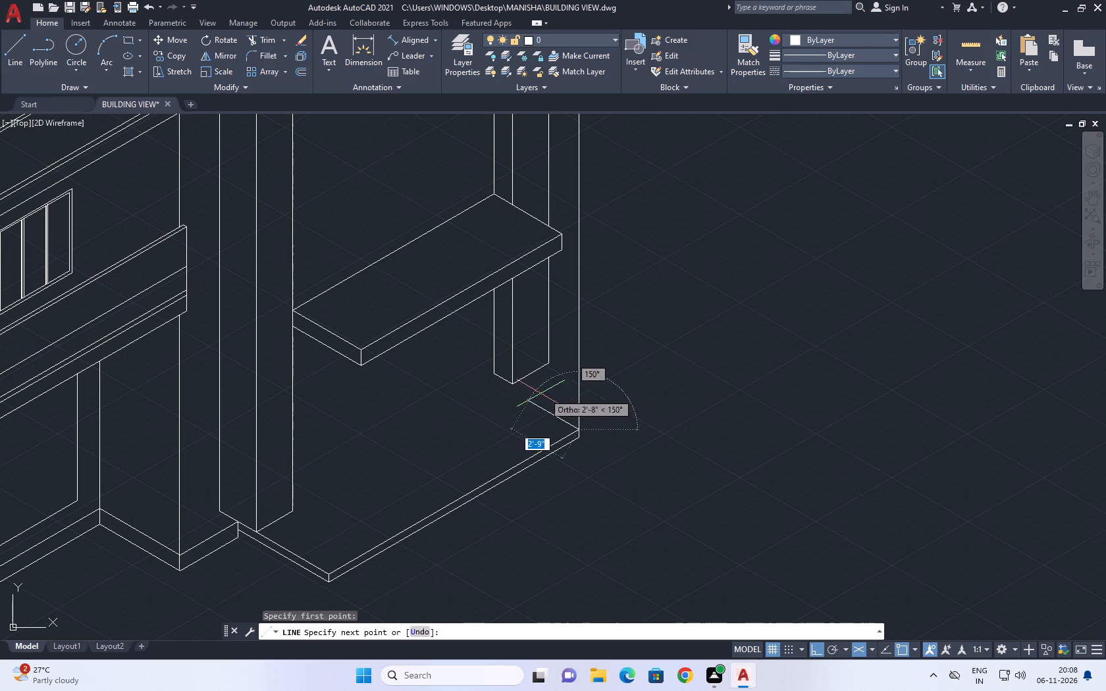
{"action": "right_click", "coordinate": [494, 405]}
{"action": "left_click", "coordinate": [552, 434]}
Draw a line at 330° from the bottom outer corner of the portal frame's far leg to beyond the building's far vertical edge.
{"action": "scroll", "coordinate": [572, 422], "scroll_direction": "down", "scroll_amount": 2}
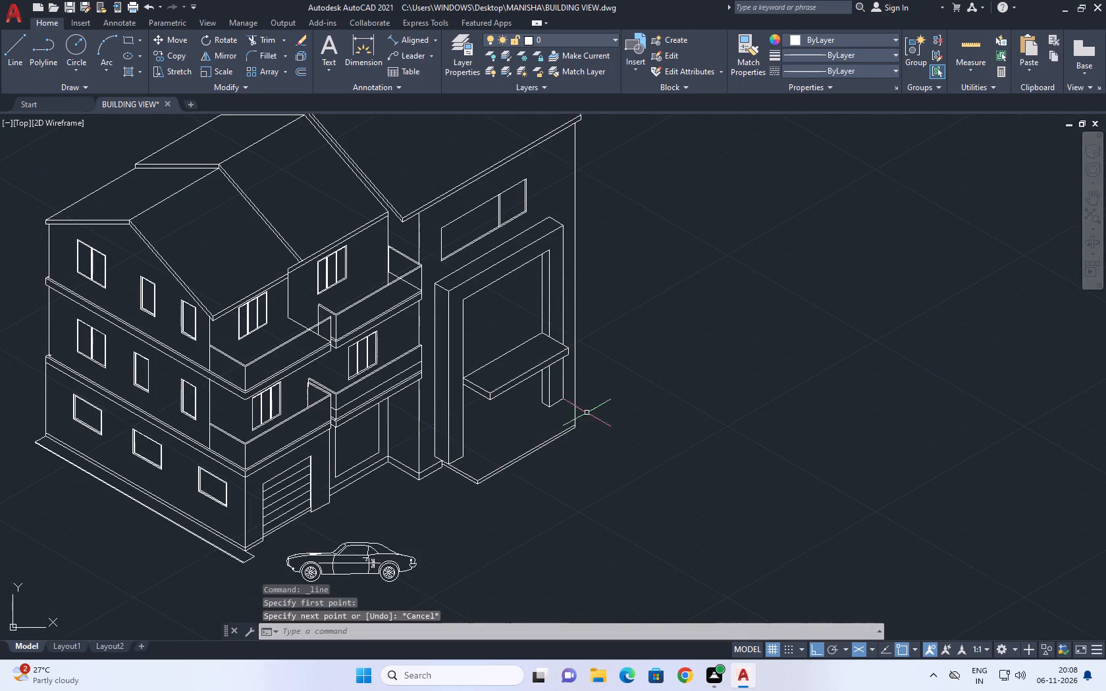
{"action": "middle_click_drag", "start_coordinate": [585, 381], "coordinate": [614, 433]}
{"action": "left_click", "coordinate": [15, 55]}
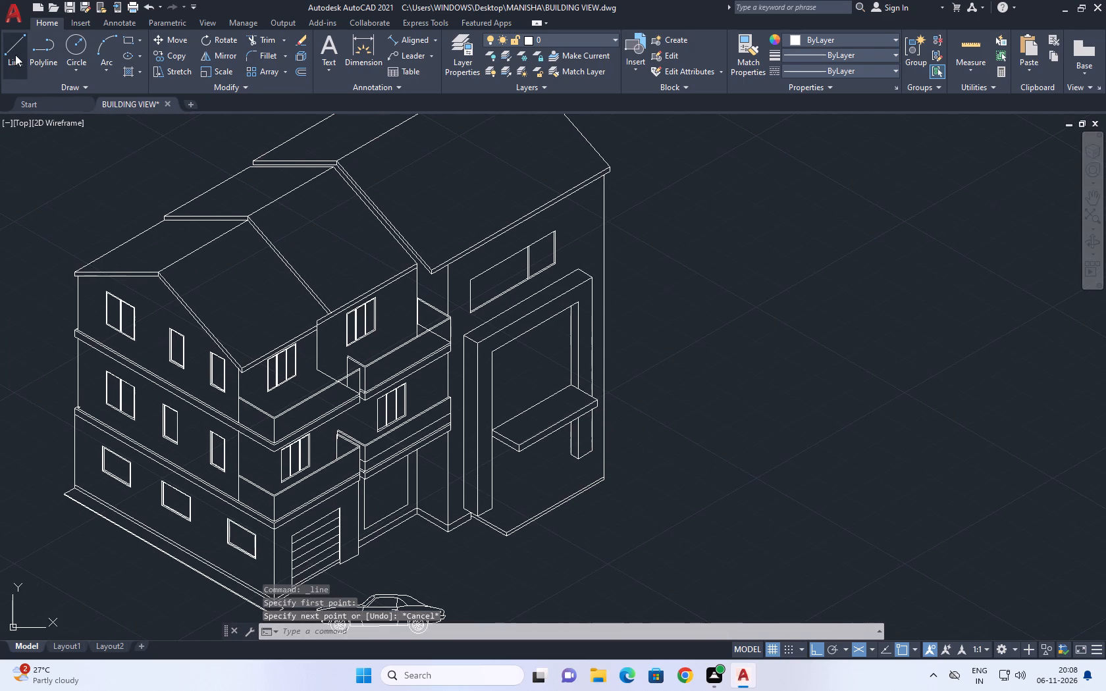
{"action": "scroll", "coordinate": [586, 458], "scroll_direction": "up", "scroll_amount": 3}
{"action": "left_click", "coordinate": [607, 433]}
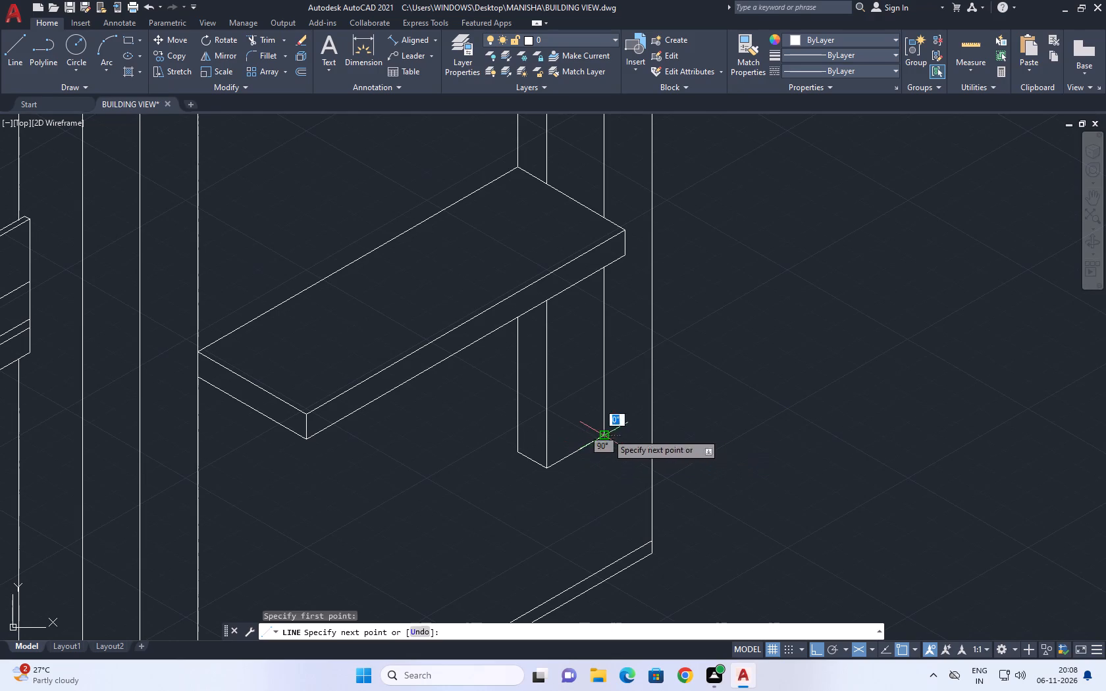
{"action": "left_click", "coordinate": [745, 526]}
{"action": "right_click", "coordinate": [755, 443]}
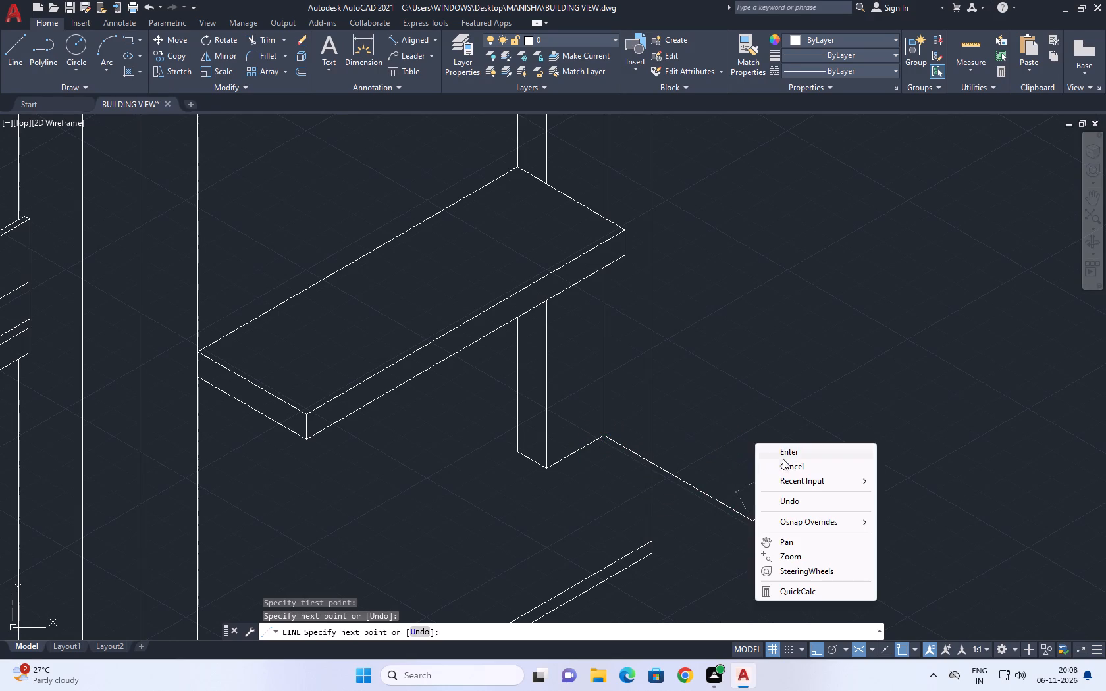
{"action": "left_click_drag", "start_coordinate": [787, 465], "coordinate": [795, 469]}
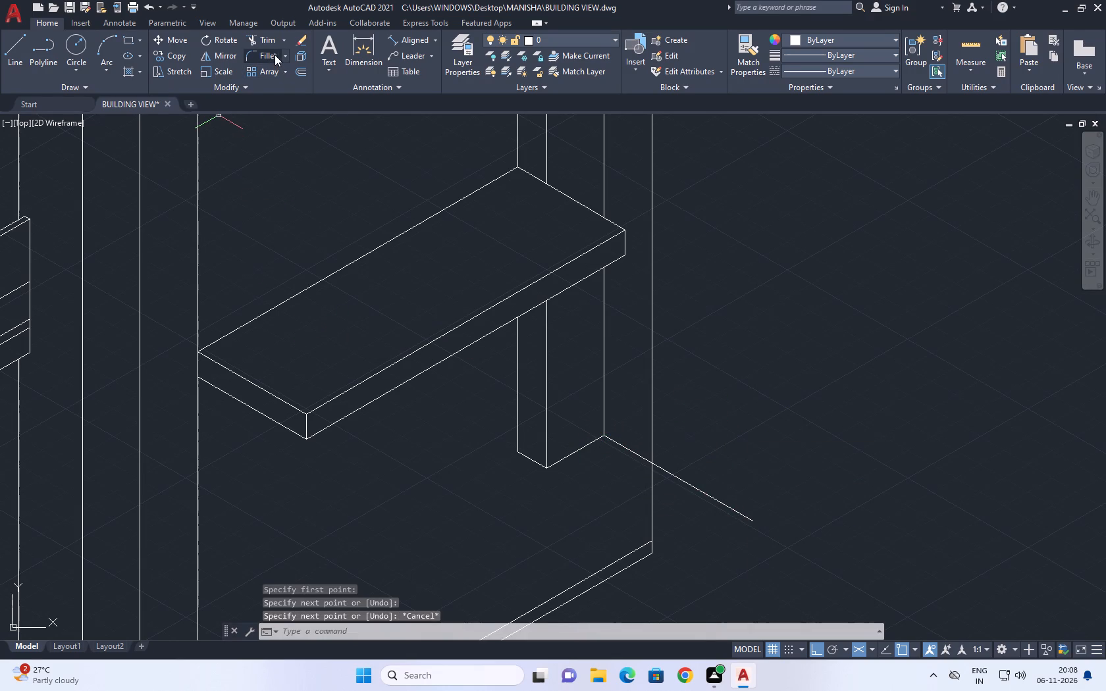
Fillet the platform's lower long edge with the new 330° line into a sharp corner.
{"action": "left_click", "coordinate": [275, 55]}
{"action": "left_click", "coordinate": [637, 561]}
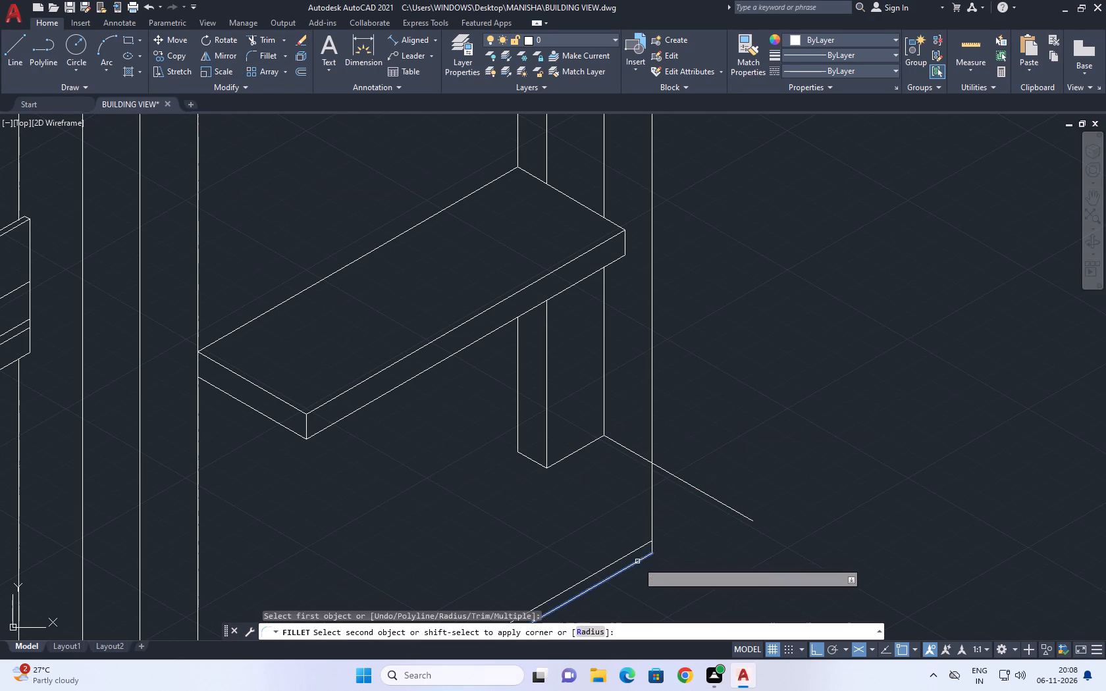
{"action": "left_click", "coordinate": [716, 499]}
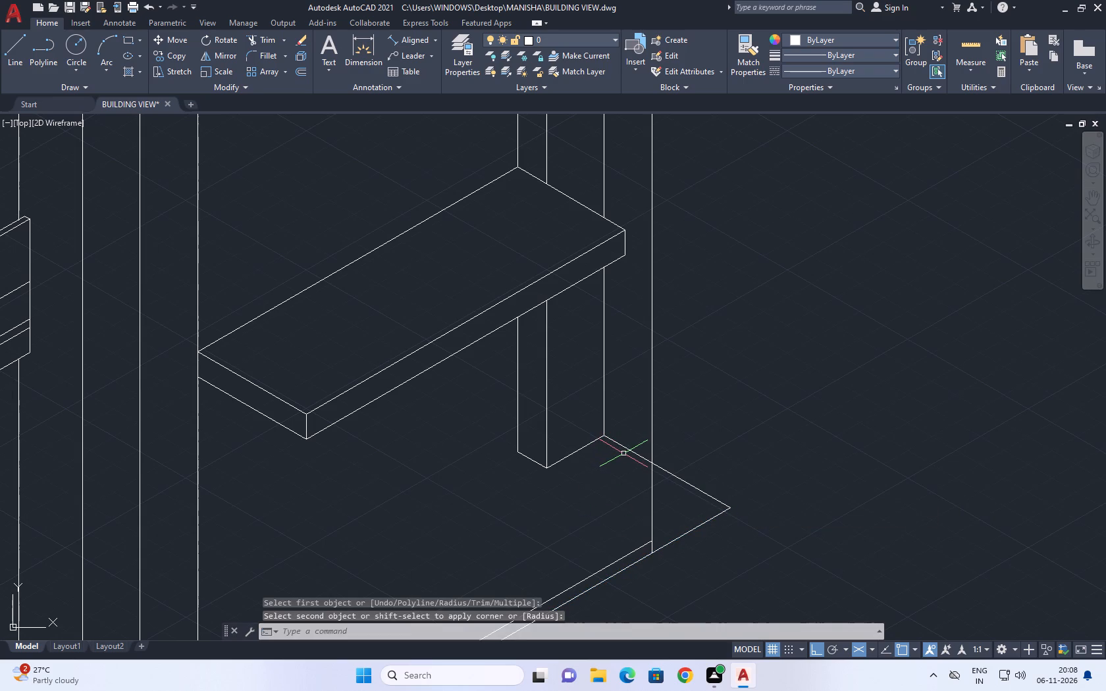
Fillet the platform's upper long edge with the 330° line from the portal frame's far leg into a sharp corner.
{"action": "scroll", "coordinate": [638, 462], "scroll_direction": "down", "scroll_amount": 3}
{"action": "middle_click_drag", "start_coordinate": [695, 587], "coordinate": [751, 577]}
{"action": "scroll", "coordinate": [668, 482], "scroll_direction": "up", "scroll_amount": 2}
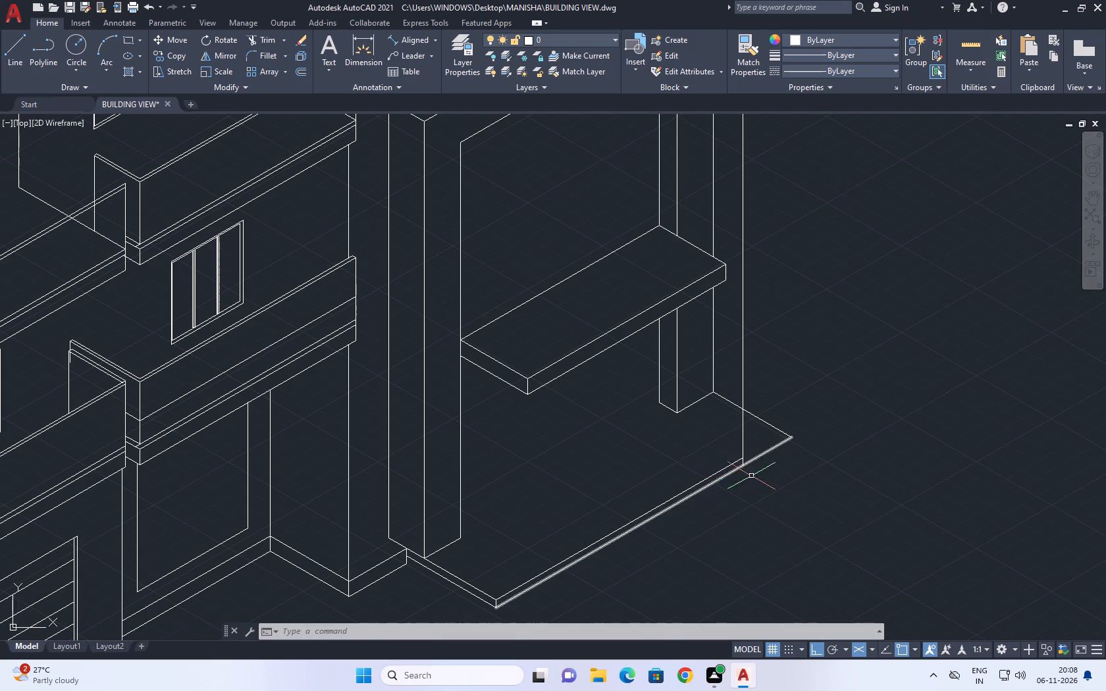
{"action": "right_click", "coordinate": [831, 349]}
{"action": "left_click", "coordinate": [863, 360]}
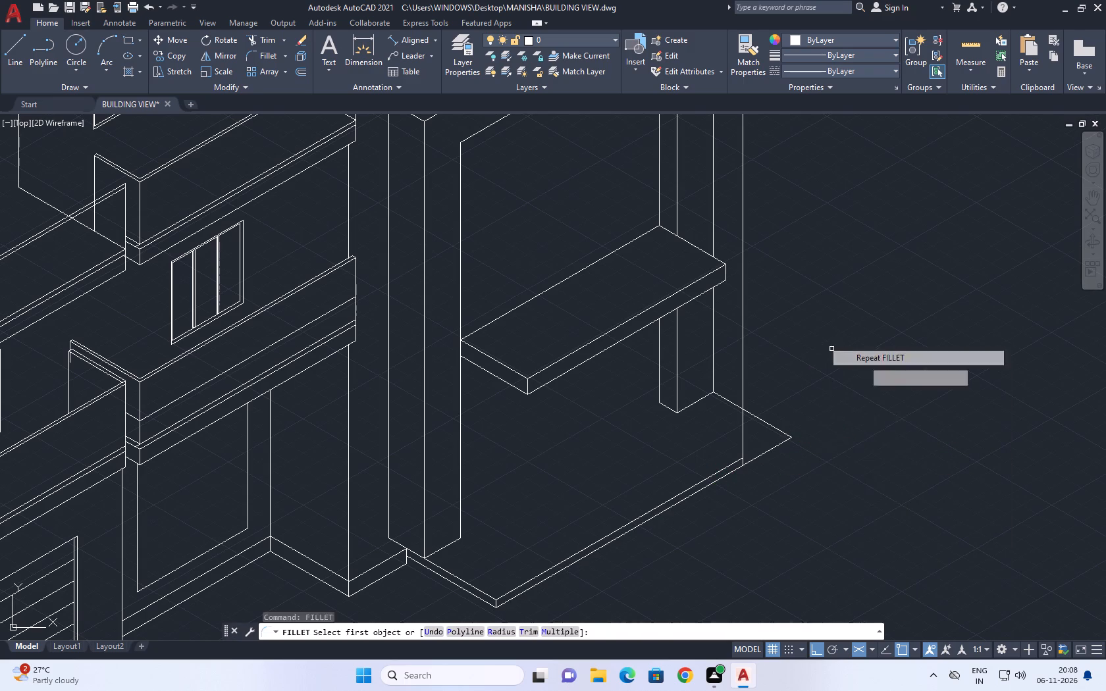
{"action": "left_click", "coordinate": [728, 469]}
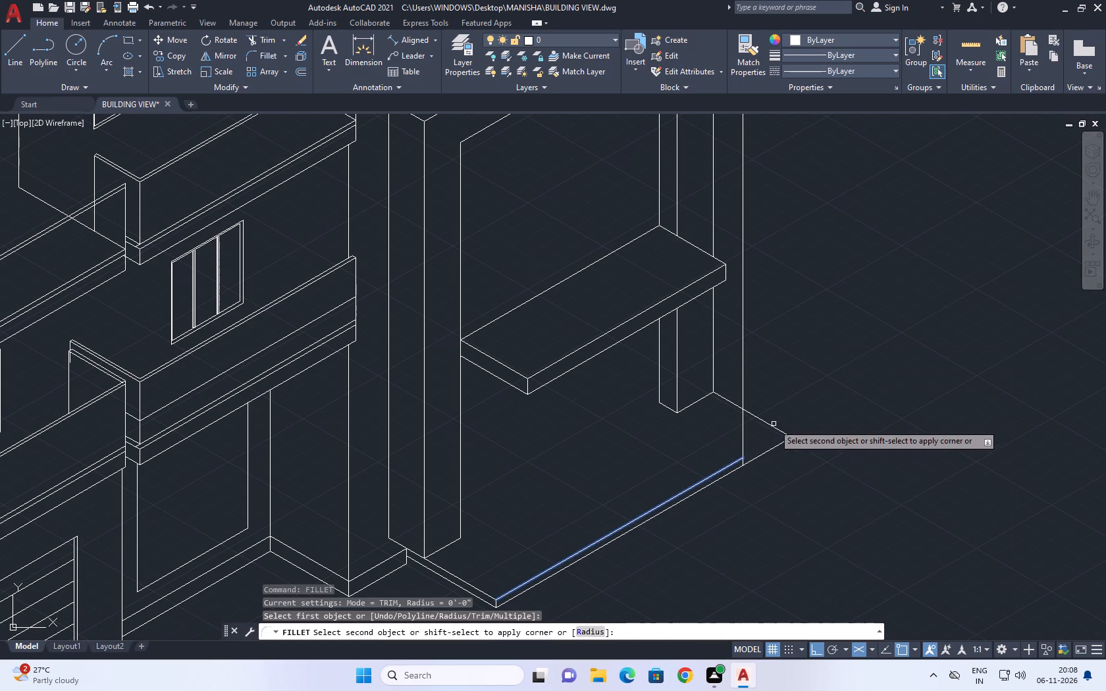
{"action": "left_click", "coordinate": [769, 422]}
Draw a vertical line about 1'-0" long at 270° down from the platform's far top corner, and regenerate the drawing.
{"action": "scroll", "coordinate": [809, 436], "scroll_direction": "up", "scroll_amount": 2}
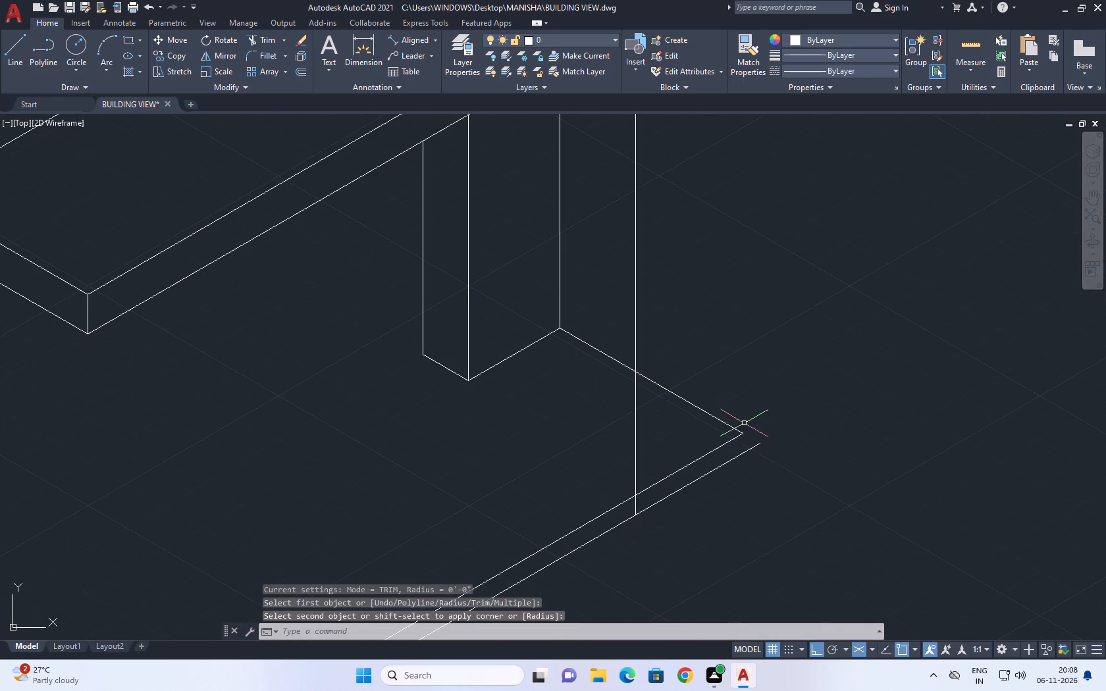
{"action": "left_click", "coordinate": [9, 48]}
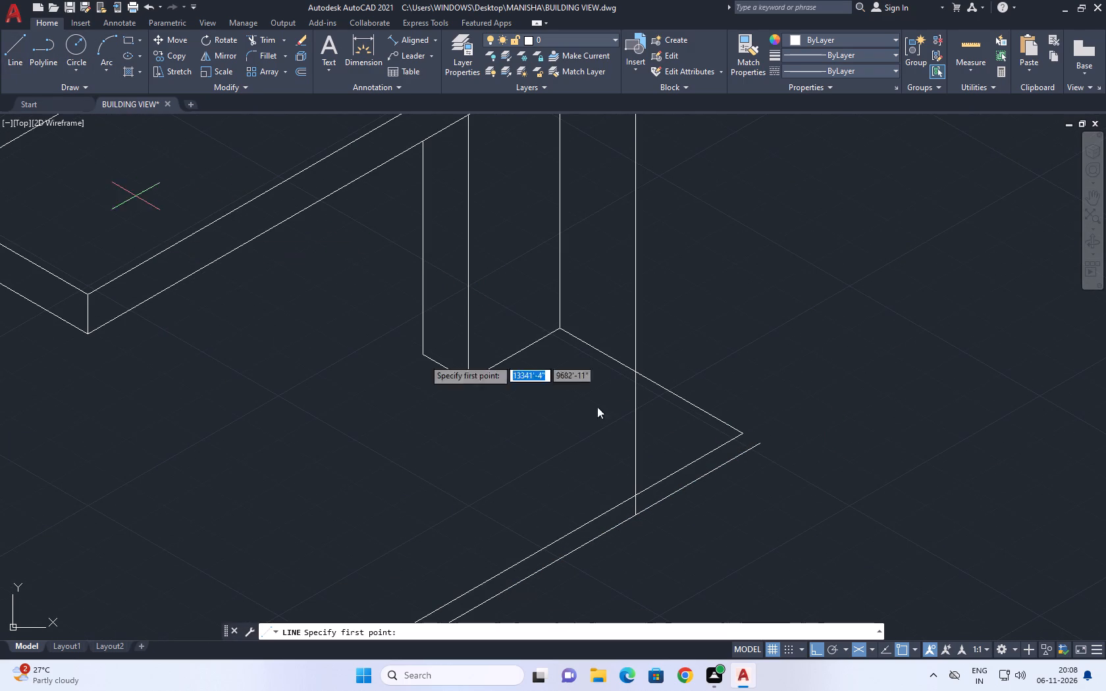
{"action": "scroll", "coordinate": [722, 435], "scroll_direction": "up", "scroll_amount": 1}
{"action": "left_click", "coordinate": [754, 431]}
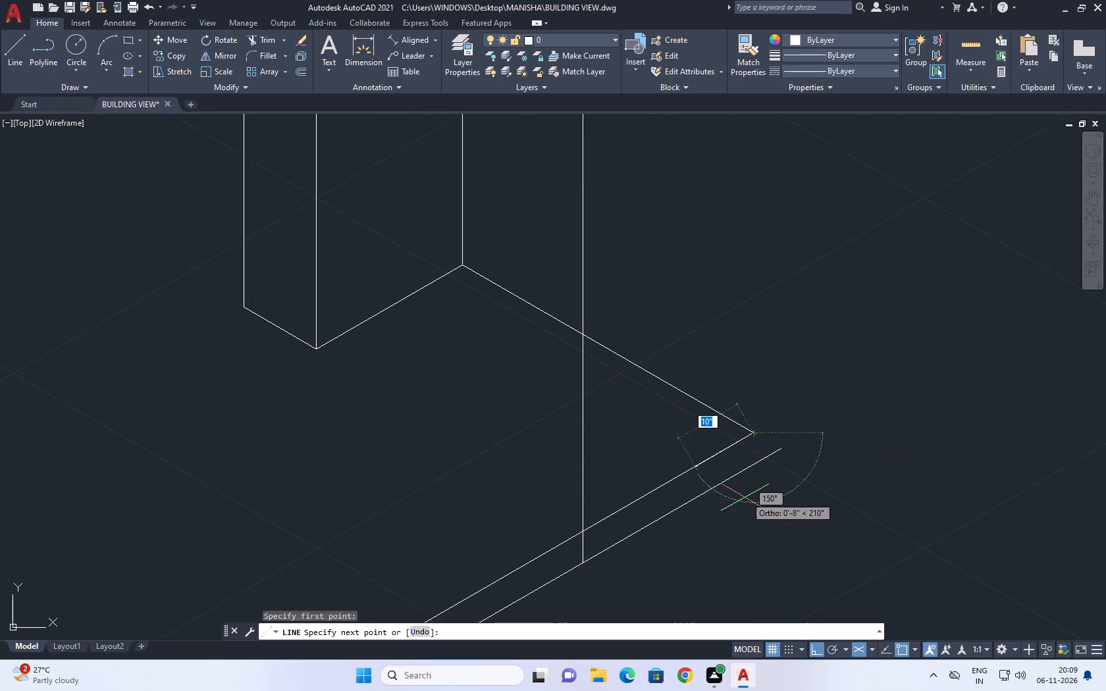
{"action": "key", "text": "F5"}
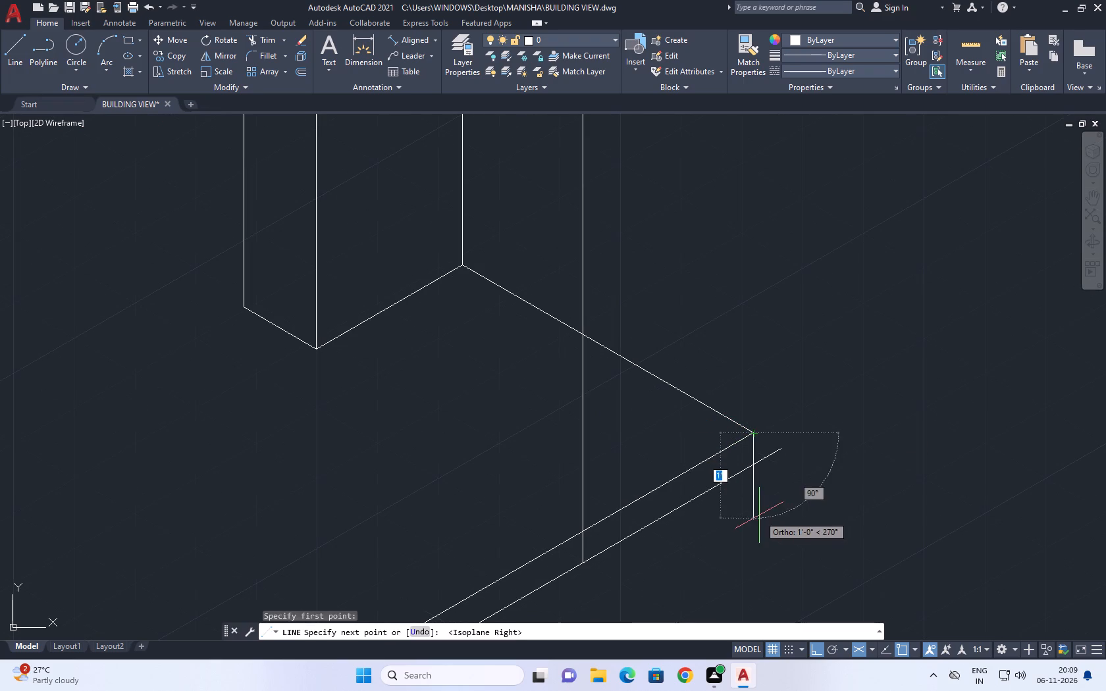
{"action": "left_click", "coordinate": [759, 515]}
{"action": "key", "text": "space"}
{"action": "key", "text": "r"}
{"action": "type", "text": "e"}
{"action": "key", "text": "space"}
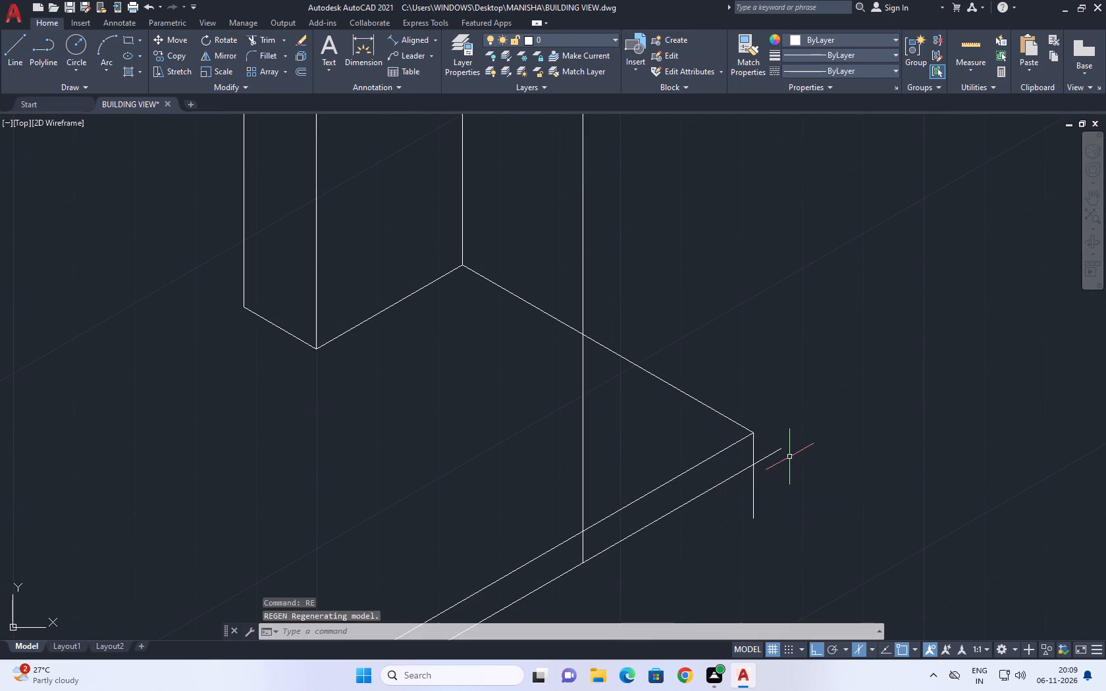
Trim the overhanging ends of the platform's lower long edge and the new vertical line at the far corner.
{"action": "type", "text": "tr"}
{"action": "key", "text": "space"}
{"action": "scroll", "coordinate": [781, 459], "scroll_direction": "up", "scroll_amount": 2}
{"action": "left_click", "coordinate": [770, 426]}
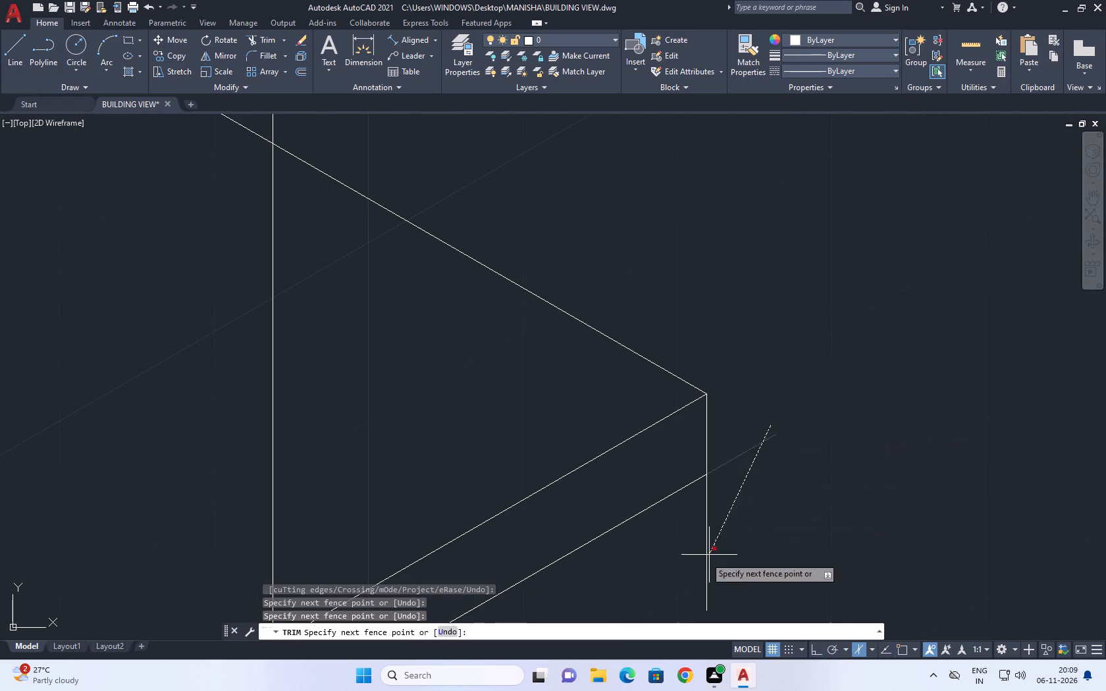
{"action": "left_click_drag", "start_coordinate": [673, 565], "coordinate": [683, 558]}
{"action": "right_click", "coordinate": [778, 446]}
{"action": "left_click", "coordinate": [811, 463]}
Trim the building's far vertical edge where it runs through the platform's top surface and front face.
{"action": "scroll", "coordinate": [806, 464], "scroll_direction": "down", "scroll_amount": 6}
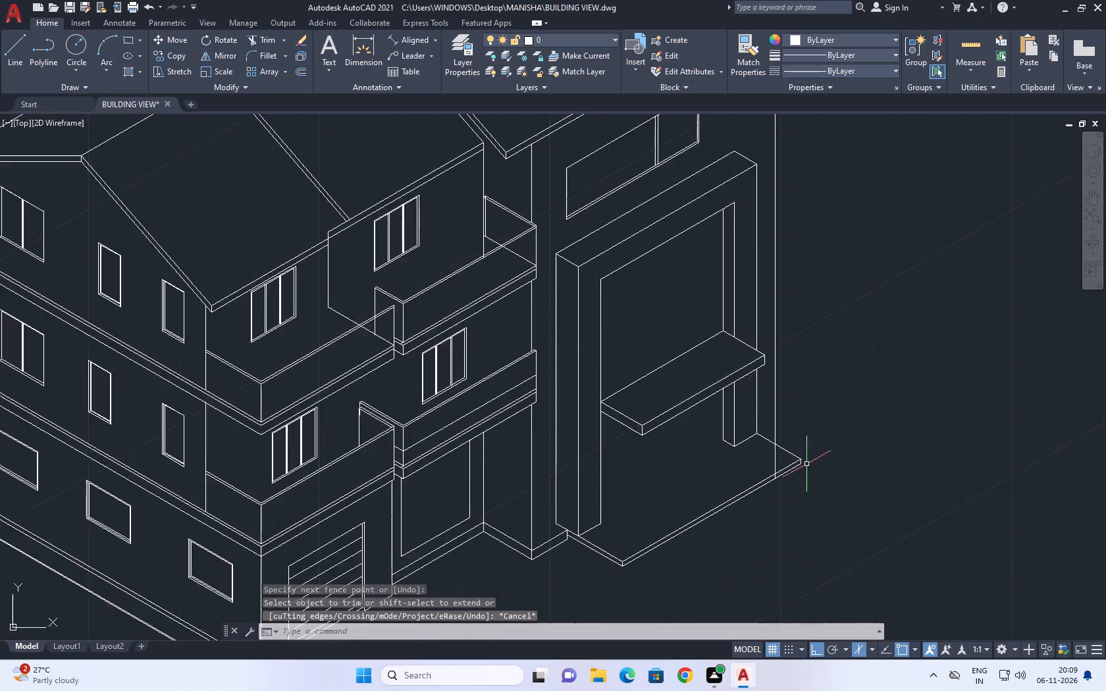
{"action": "scroll", "coordinate": [806, 464], "scroll_direction": "down", "scroll_amount": 1}
{"action": "middle_click_drag", "start_coordinate": [870, 473], "coordinate": [770, 512]}
{"action": "scroll", "coordinate": [770, 512], "scroll_direction": "down", "scroll_amount": 1}
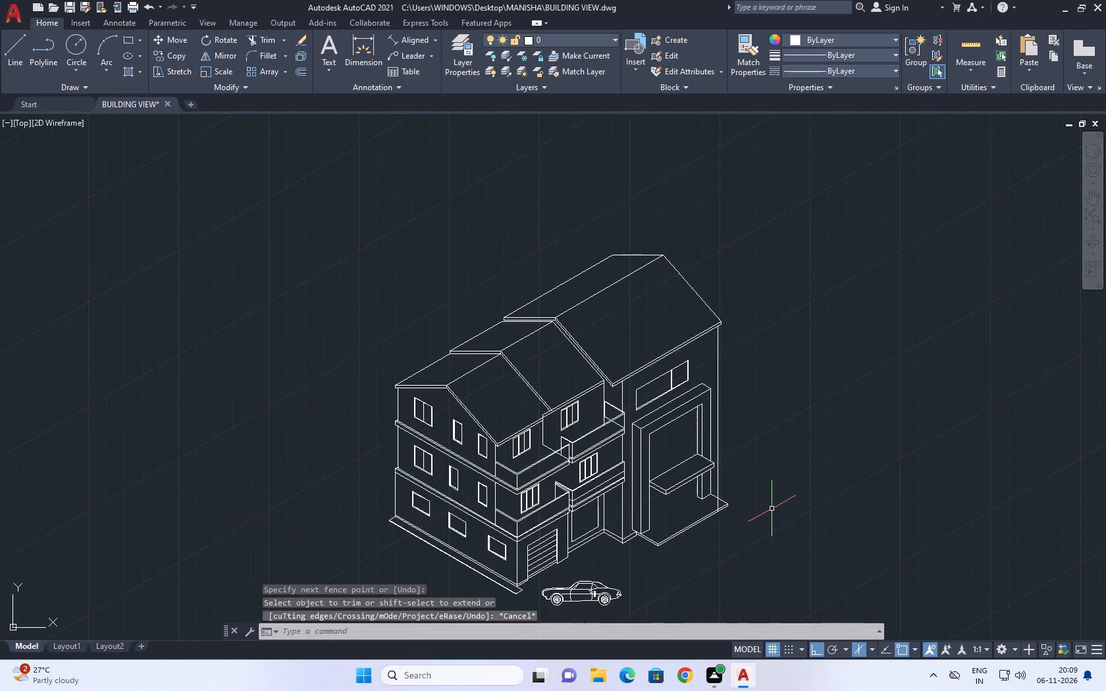
{"action": "left_click", "coordinate": [261, 43]}
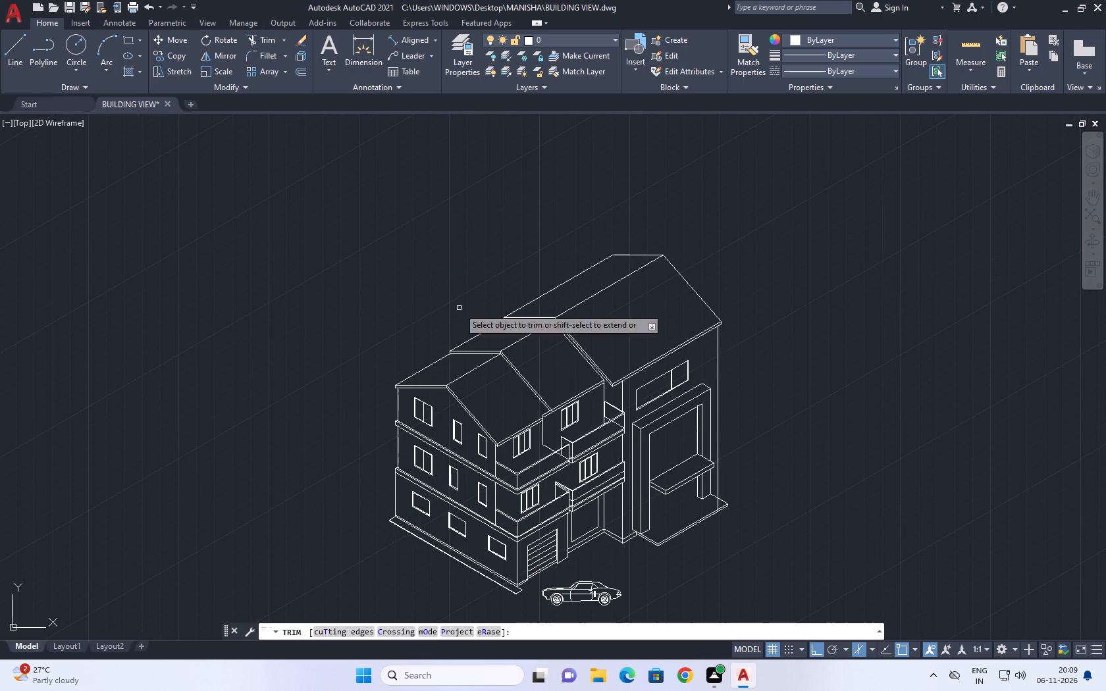
{"action": "scroll", "coordinate": [729, 499], "scroll_direction": "up", "scroll_amount": 4}
{"action": "left_click", "coordinate": [703, 525]}
{"action": "left_click", "coordinate": [625, 509]}
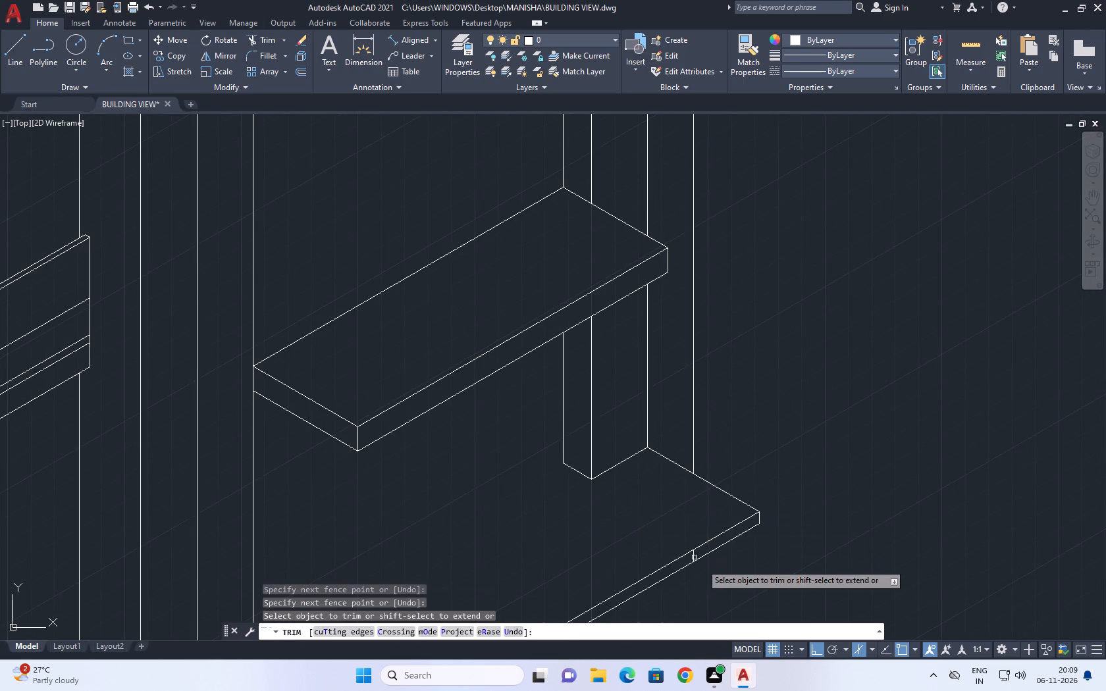
{"action": "scroll", "coordinate": [686, 567], "scroll_direction": "up", "scroll_amount": 2}
{"action": "left_click", "coordinate": [702, 543]}
{"action": "right_click", "coordinate": [678, 417]}
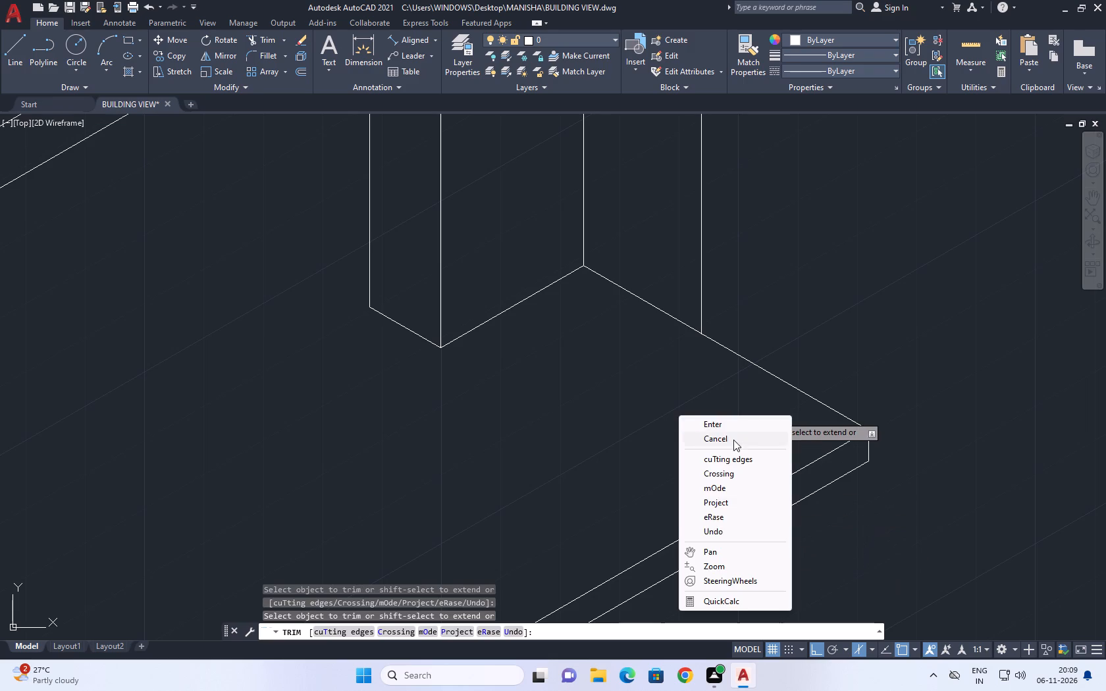
{"action": "left_click", "coordinate": [733, 439]}
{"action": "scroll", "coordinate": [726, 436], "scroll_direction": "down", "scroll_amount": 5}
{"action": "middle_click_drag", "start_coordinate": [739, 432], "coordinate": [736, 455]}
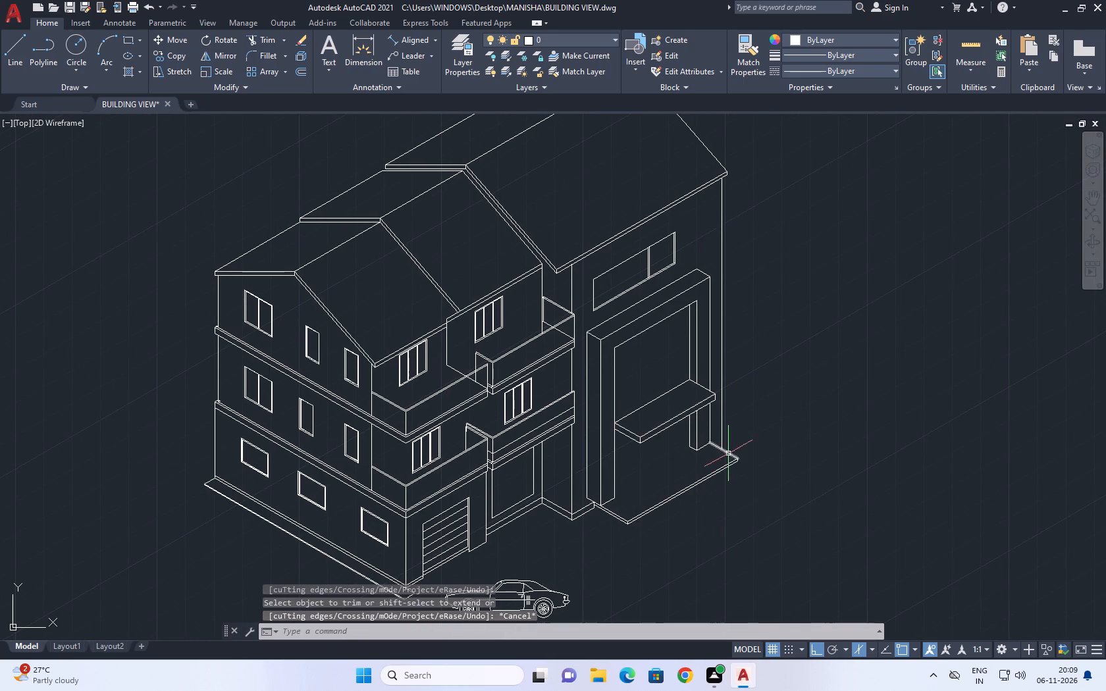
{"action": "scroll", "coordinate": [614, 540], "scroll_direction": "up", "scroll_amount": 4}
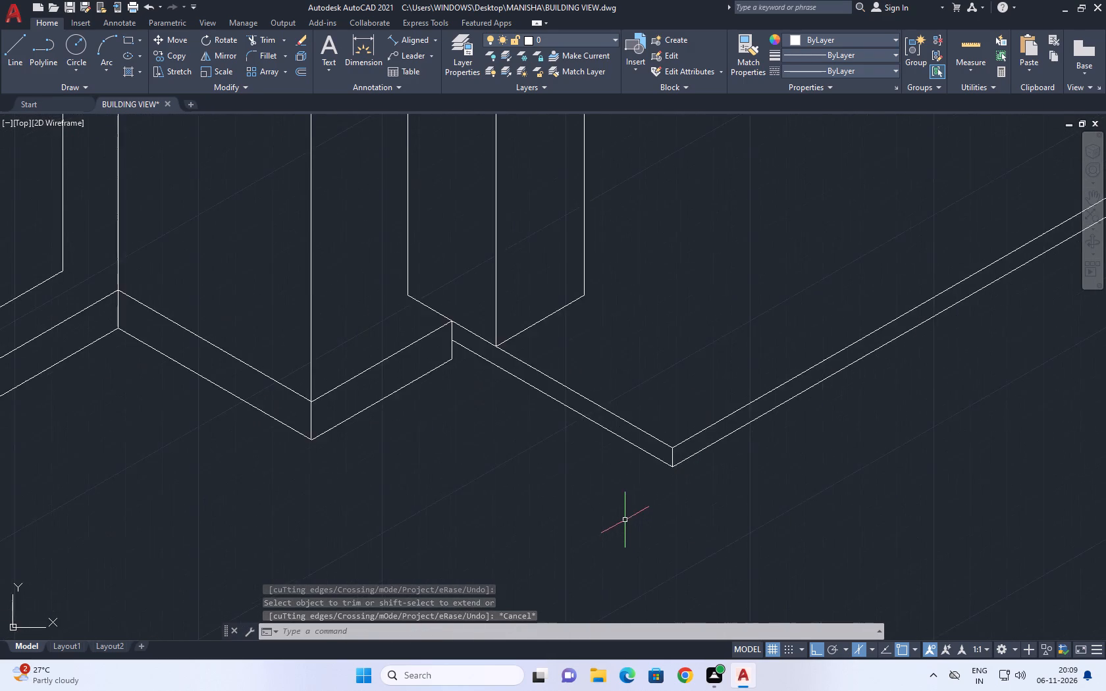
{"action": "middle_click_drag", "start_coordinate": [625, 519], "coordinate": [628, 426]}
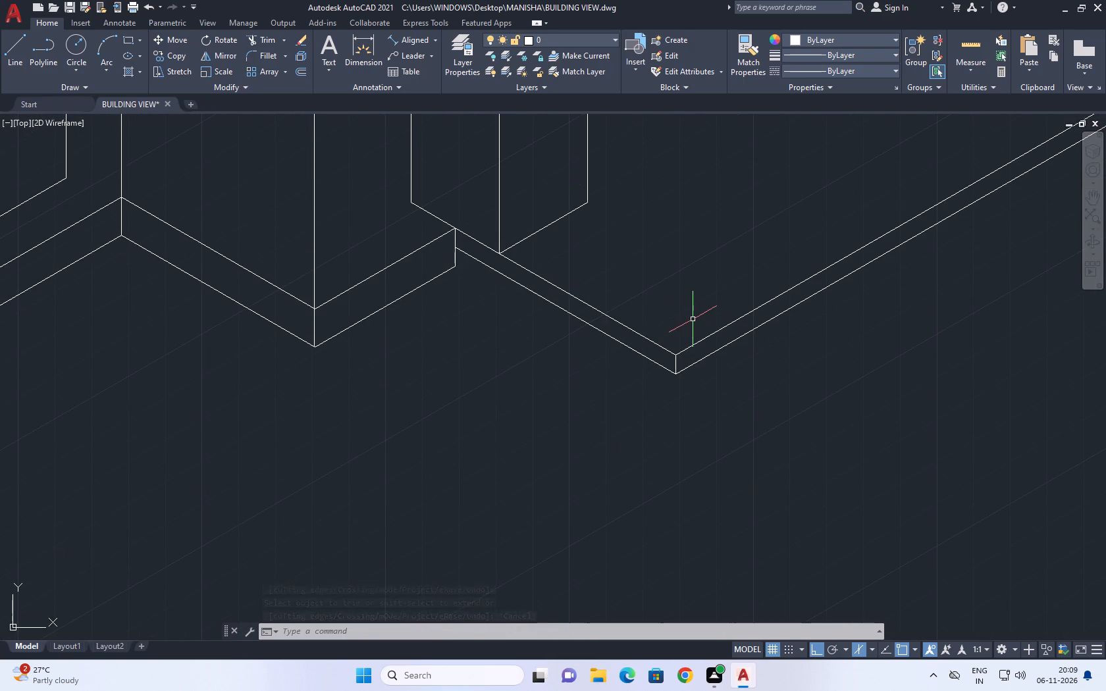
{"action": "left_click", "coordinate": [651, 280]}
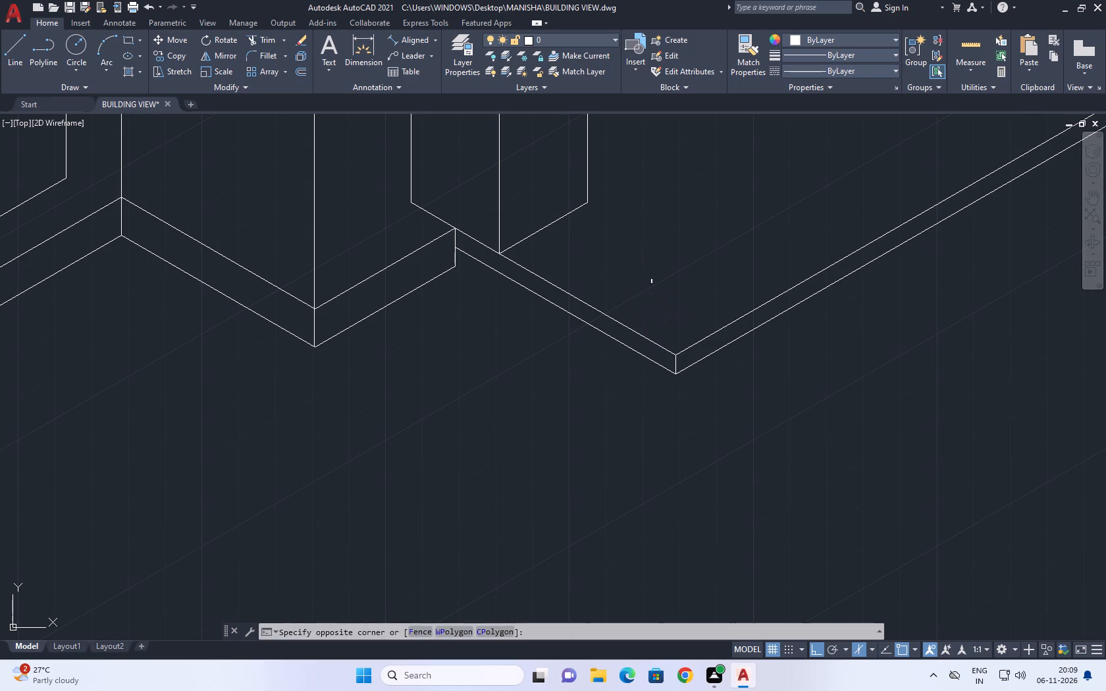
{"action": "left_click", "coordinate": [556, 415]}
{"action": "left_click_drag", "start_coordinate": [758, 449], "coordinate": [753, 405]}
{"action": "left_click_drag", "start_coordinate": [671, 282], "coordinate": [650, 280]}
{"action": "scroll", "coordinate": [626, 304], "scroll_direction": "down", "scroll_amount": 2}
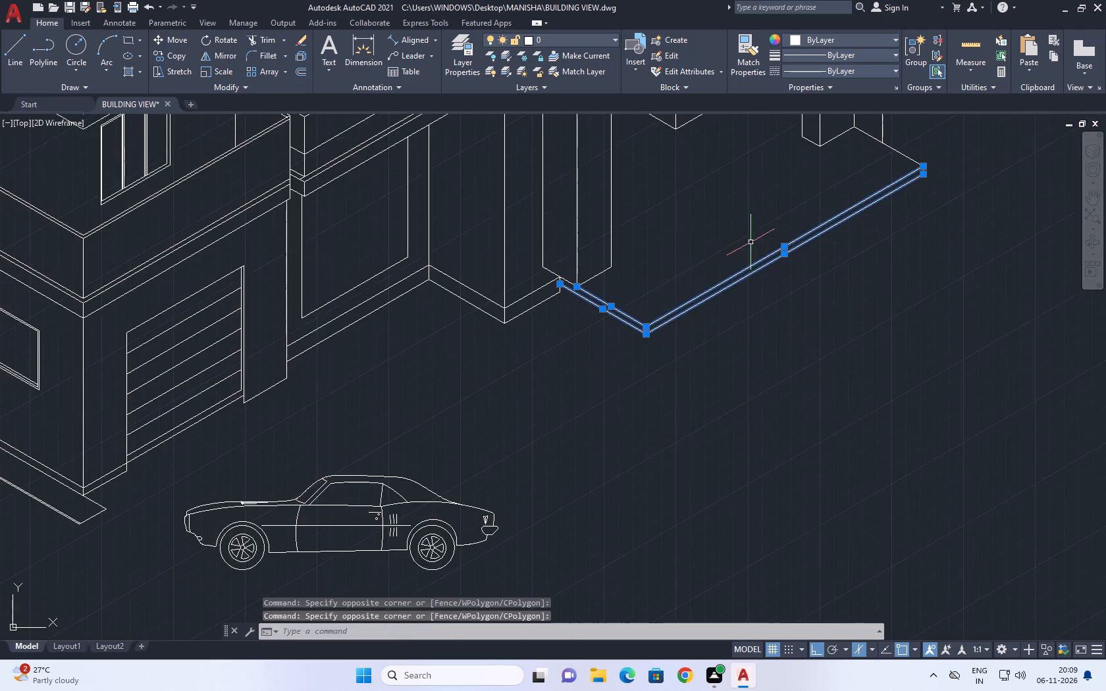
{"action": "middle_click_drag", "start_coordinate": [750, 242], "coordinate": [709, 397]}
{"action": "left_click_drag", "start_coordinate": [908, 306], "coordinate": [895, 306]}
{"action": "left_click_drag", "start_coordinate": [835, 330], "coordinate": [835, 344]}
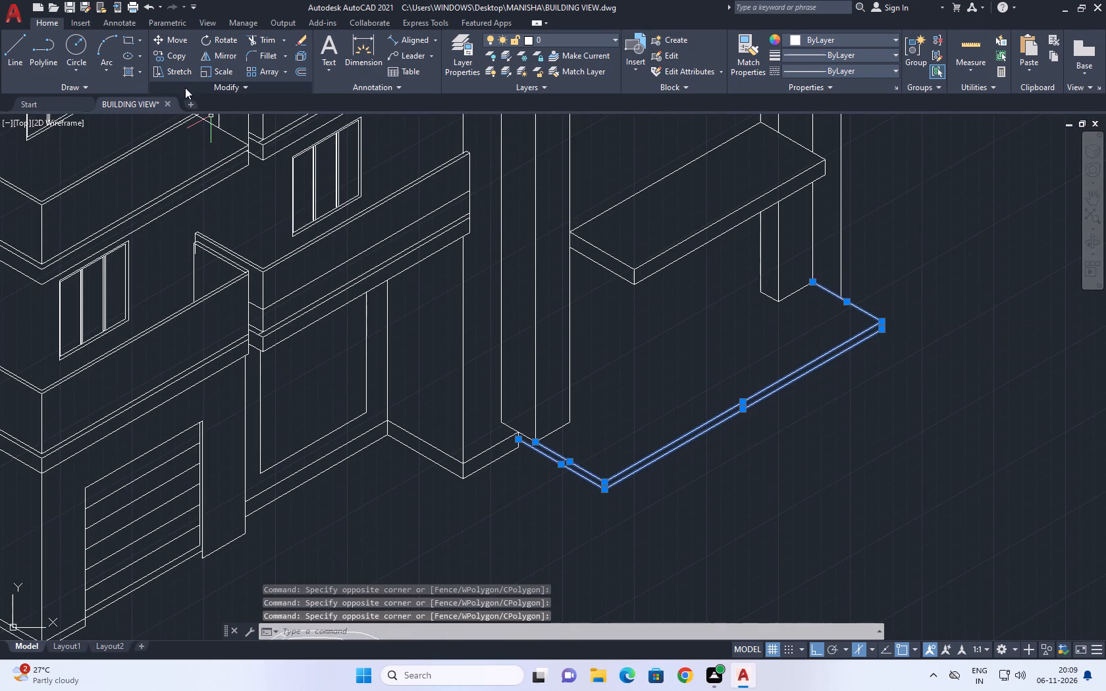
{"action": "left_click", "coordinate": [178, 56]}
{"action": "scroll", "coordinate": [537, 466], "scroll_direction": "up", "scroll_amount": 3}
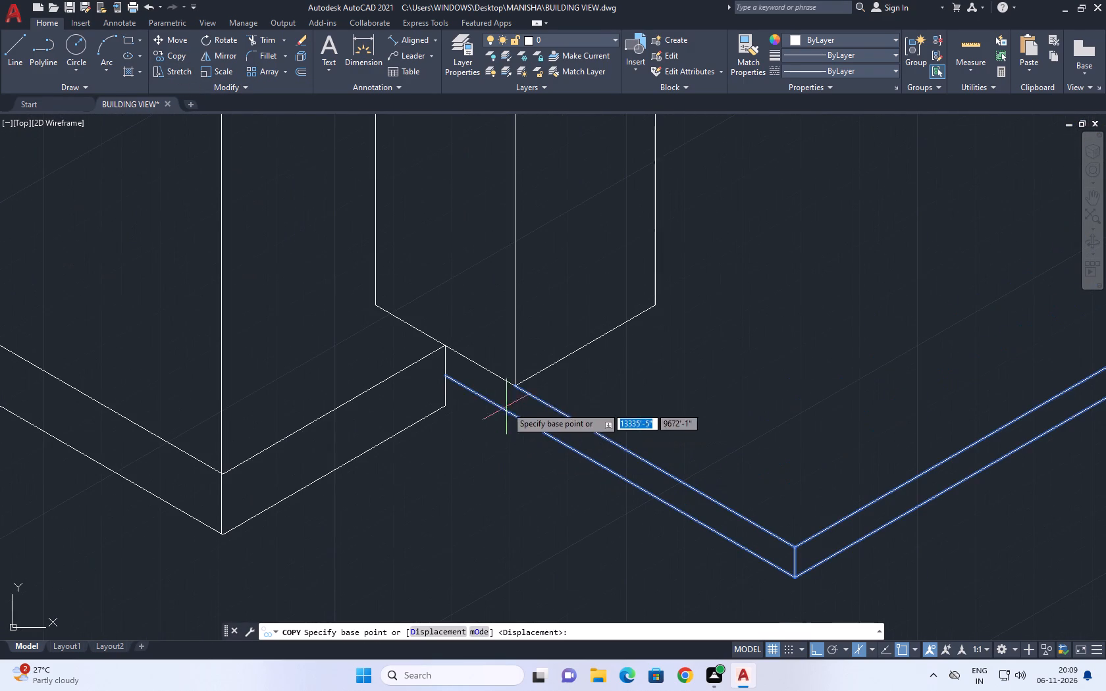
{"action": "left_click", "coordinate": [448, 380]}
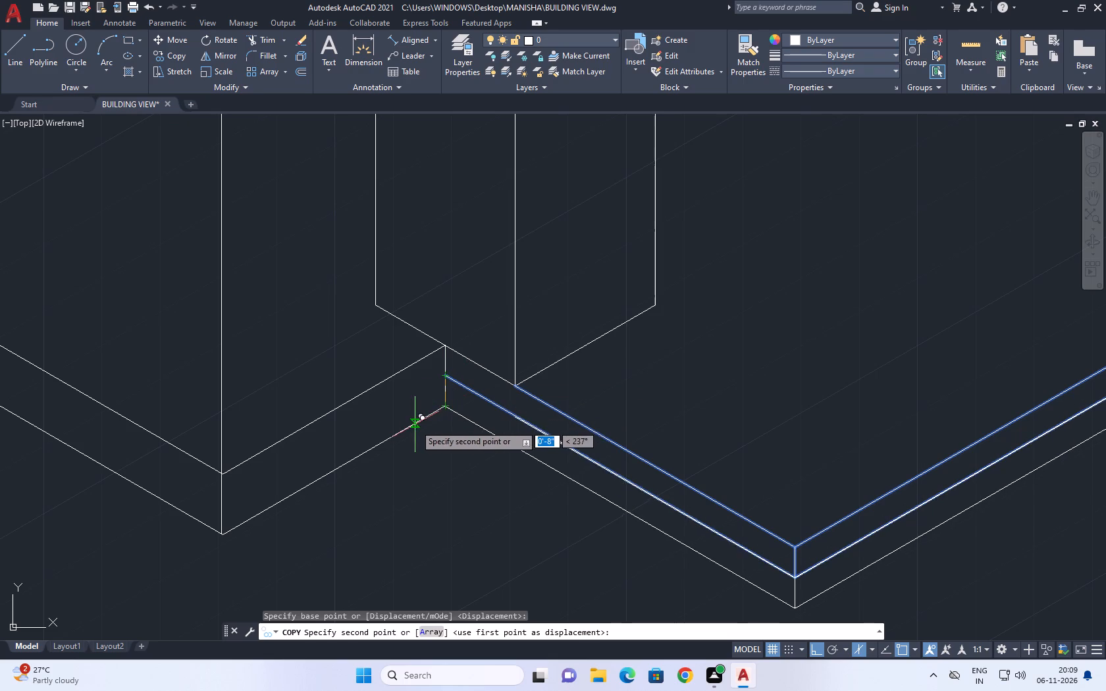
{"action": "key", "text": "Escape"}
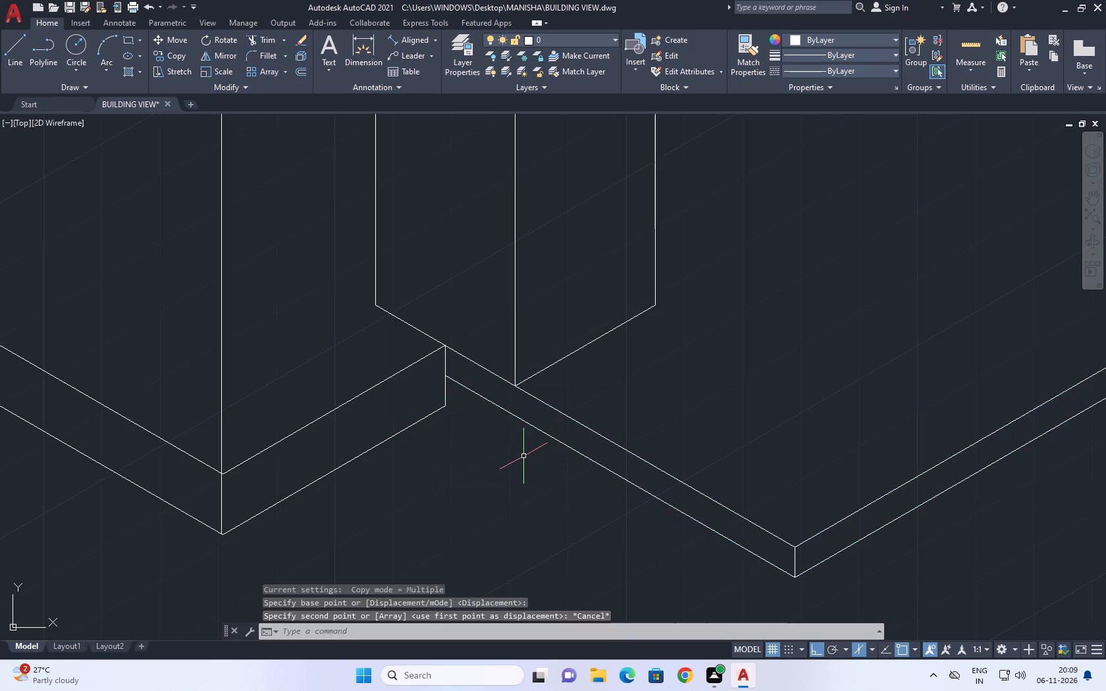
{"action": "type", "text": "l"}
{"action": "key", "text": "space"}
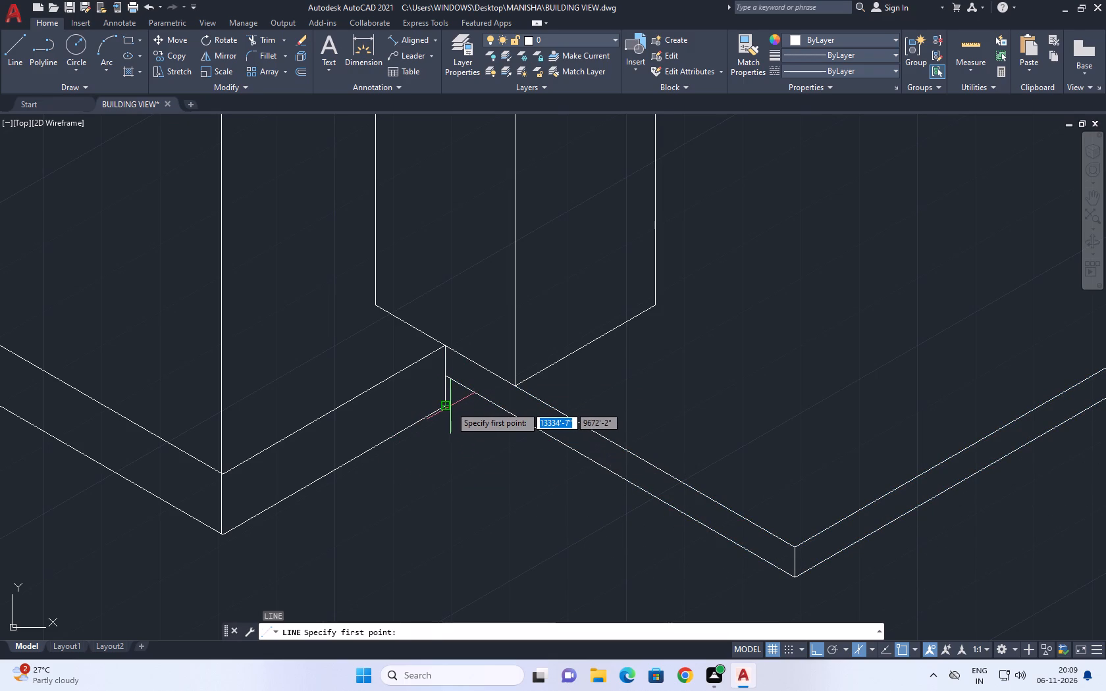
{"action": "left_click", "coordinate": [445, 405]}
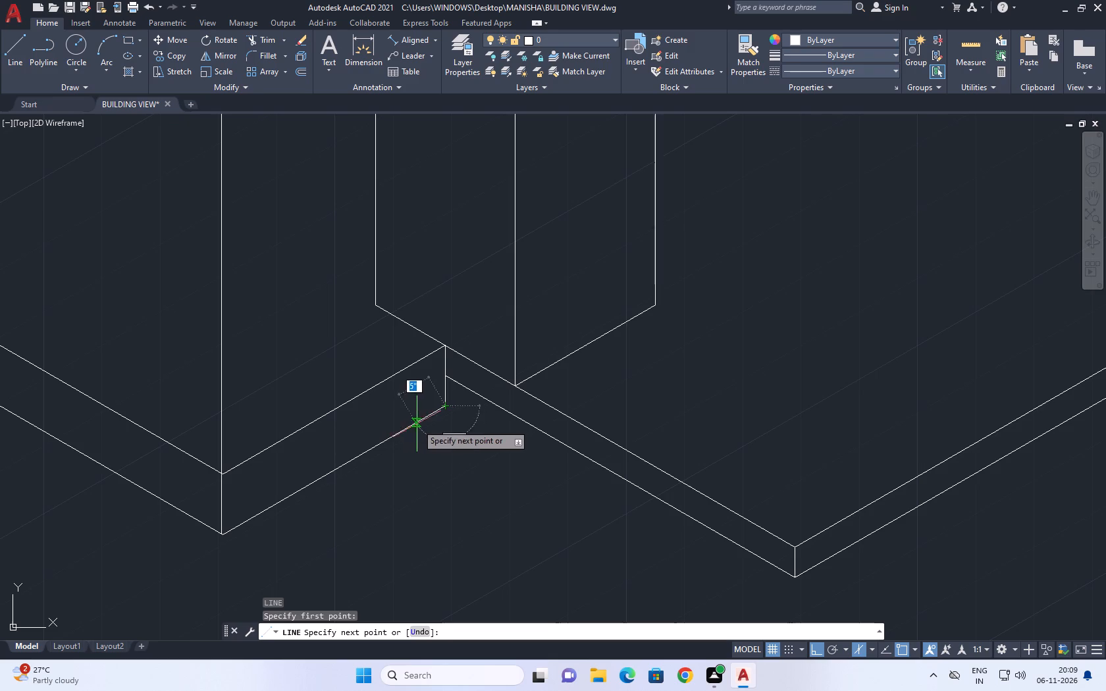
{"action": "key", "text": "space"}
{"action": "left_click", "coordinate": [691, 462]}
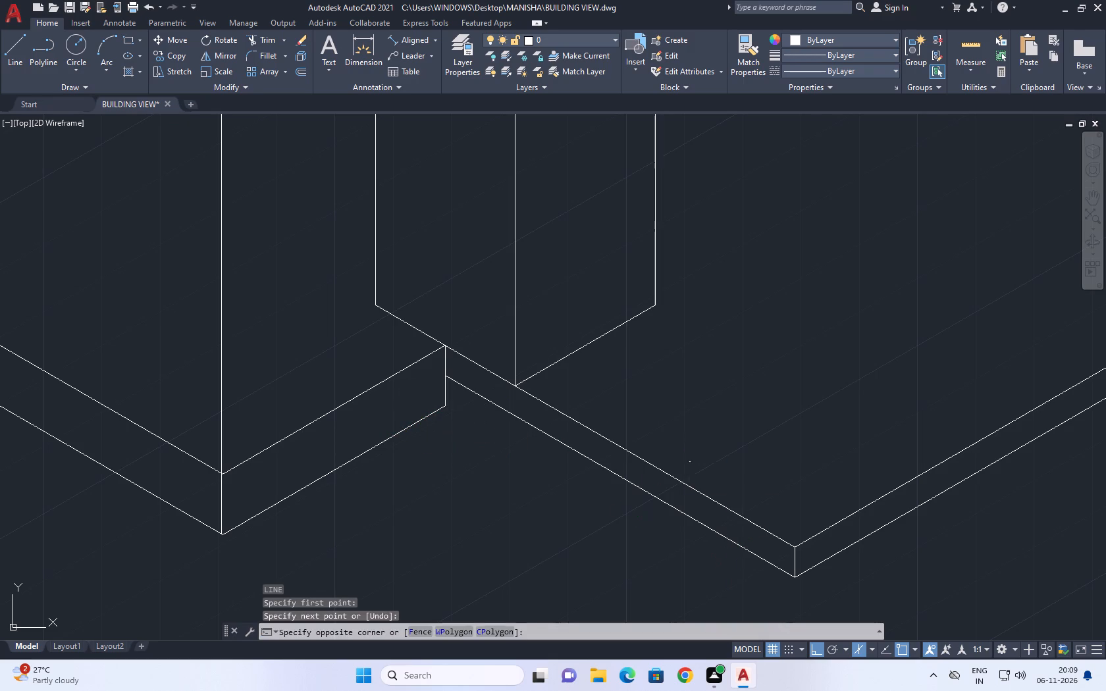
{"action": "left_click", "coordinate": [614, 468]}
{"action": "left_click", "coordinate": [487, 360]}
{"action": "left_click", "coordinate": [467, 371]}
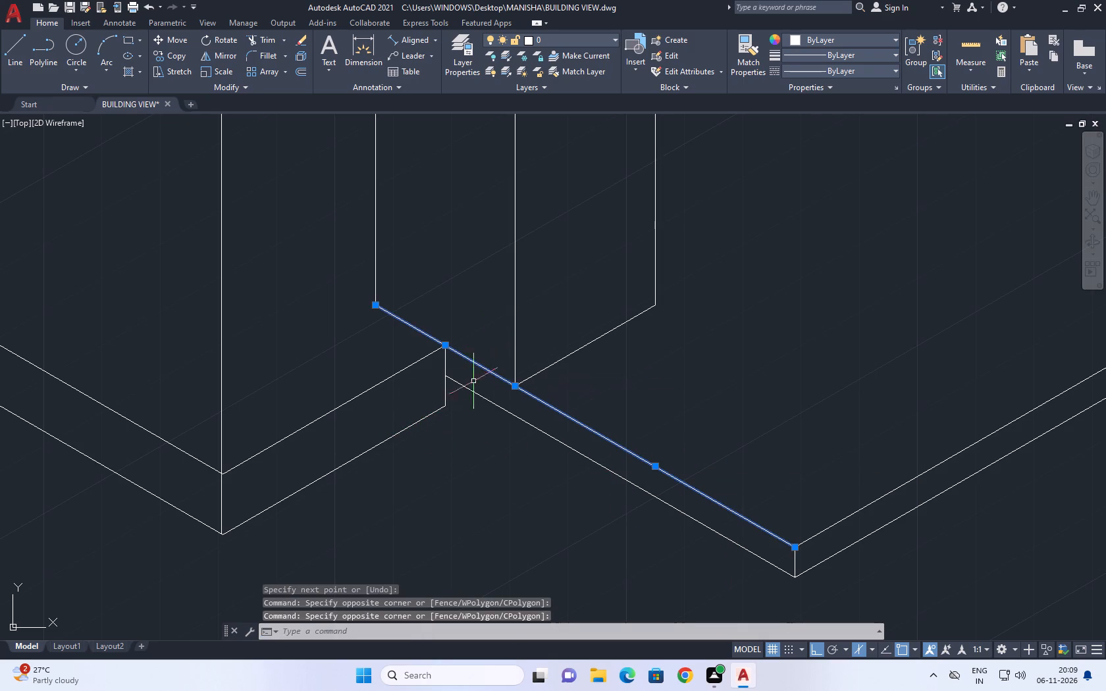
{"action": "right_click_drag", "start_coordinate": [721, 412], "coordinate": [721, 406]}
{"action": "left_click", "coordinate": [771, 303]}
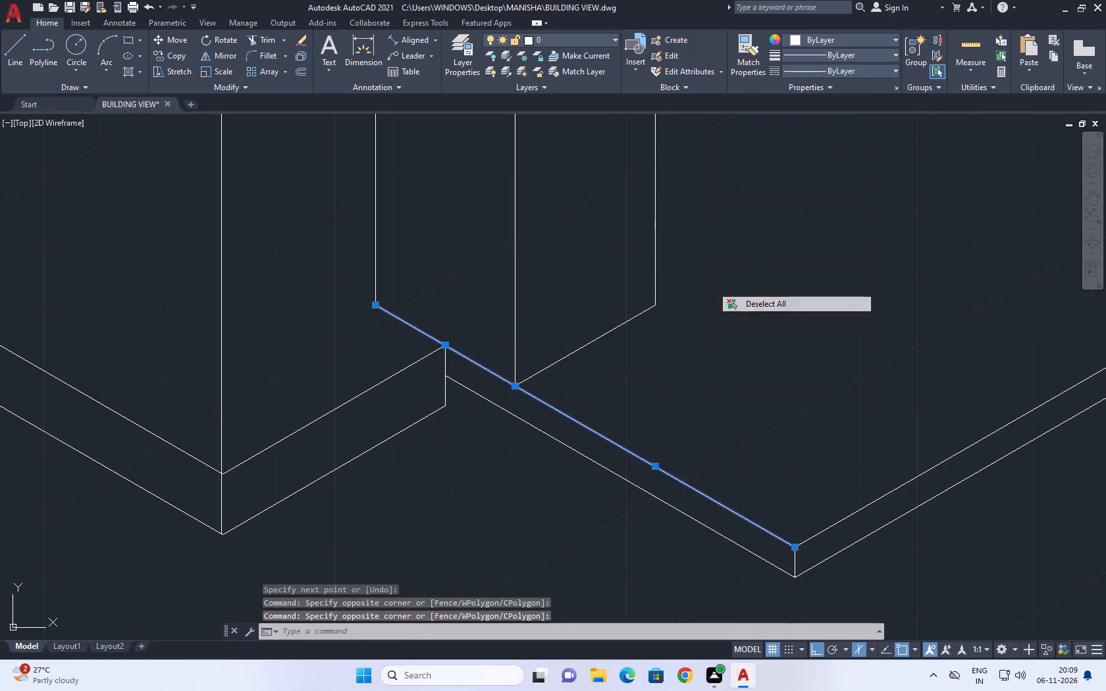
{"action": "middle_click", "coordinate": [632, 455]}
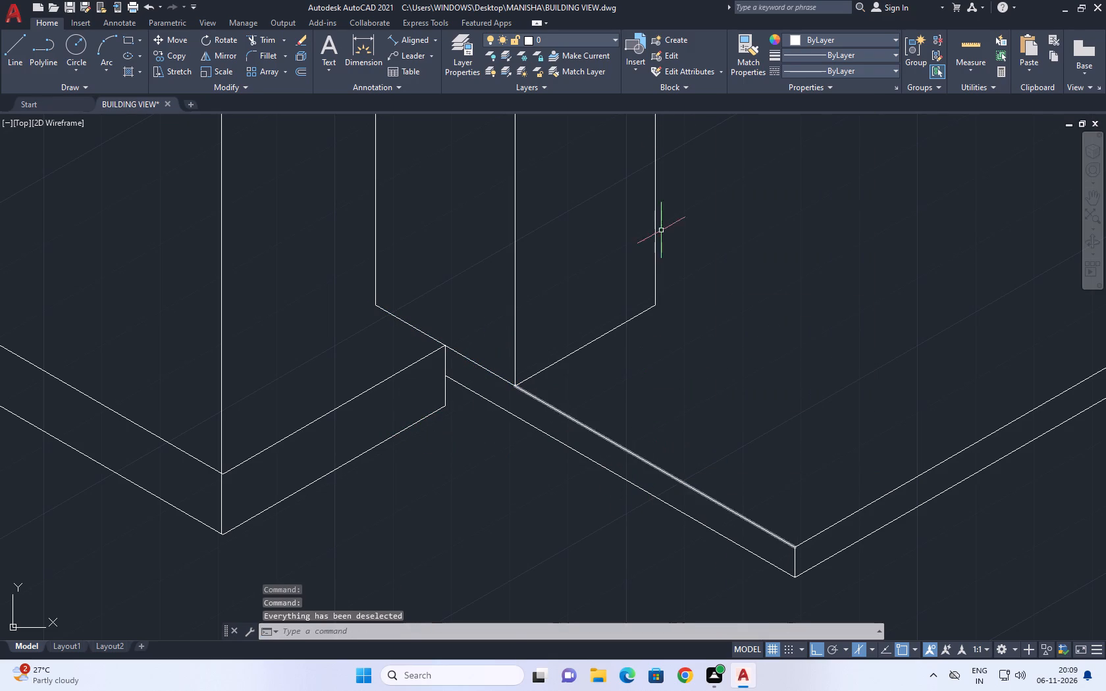
Measure the platform's thickness where it meets the building plinth's end, using an aligned dimension without placing it.
{"action": "left_click", "coordinate": [403, 36]}
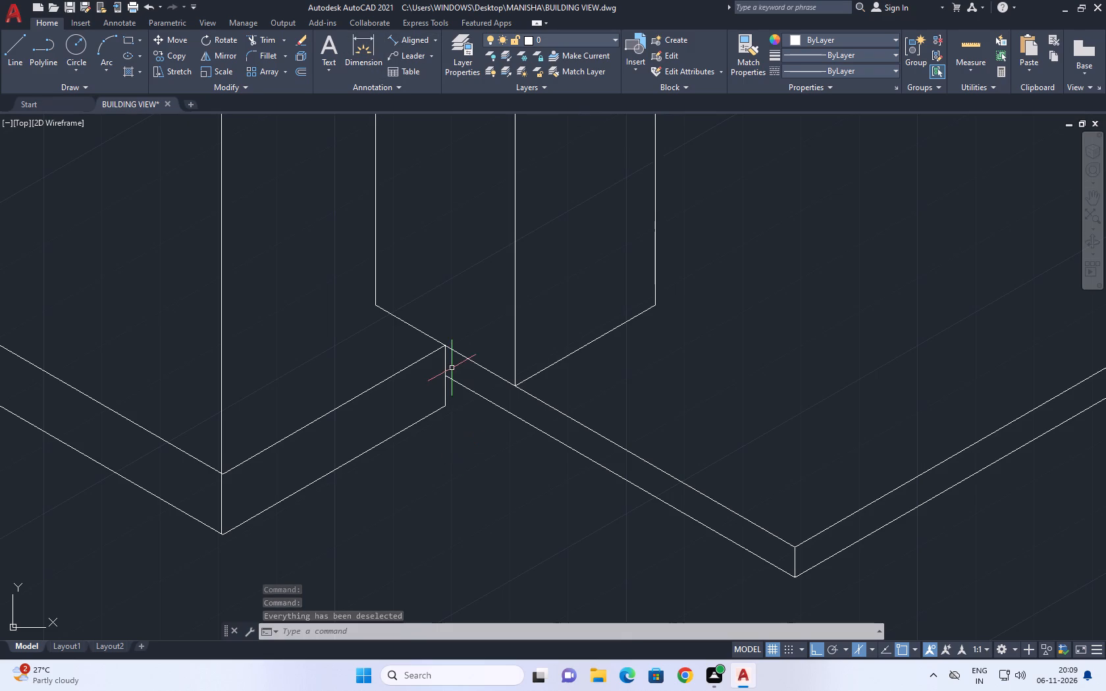
{"action": "scroll", "coordinate": [452, 368], "scroll_direction": "up", "scroll_amount": 1}
{"action": "left_click", "coordinate": [404, 39]}
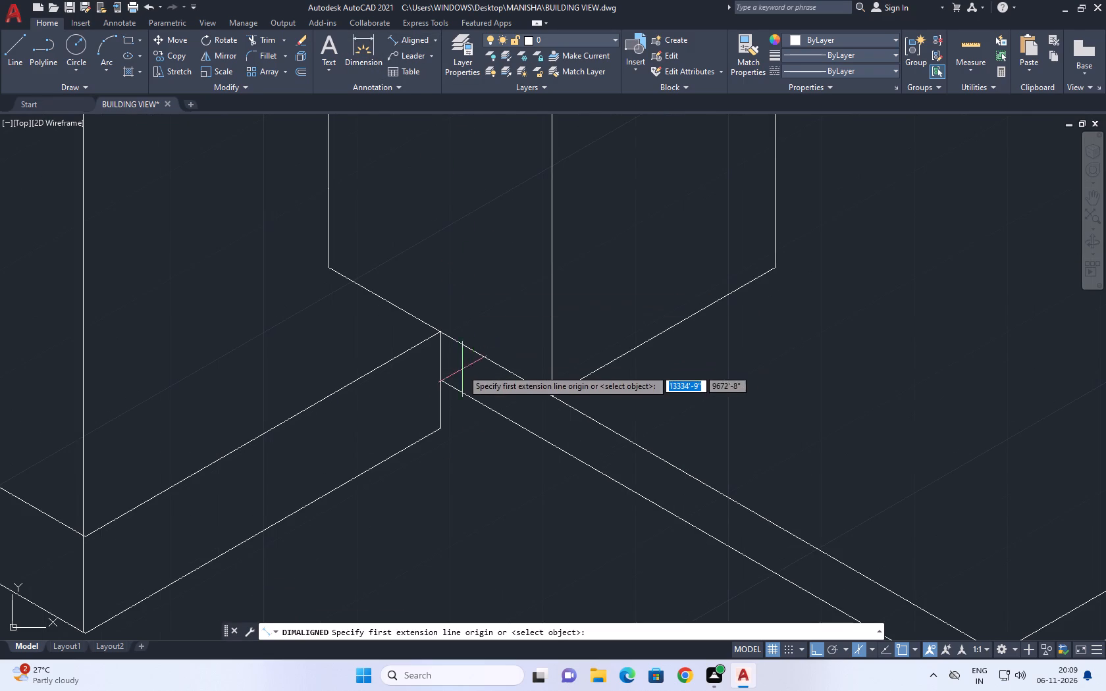
{"action": "left_click", "coordinate": [438, 329]}
{"action": "left_click", "coordinate": [442, 380]}
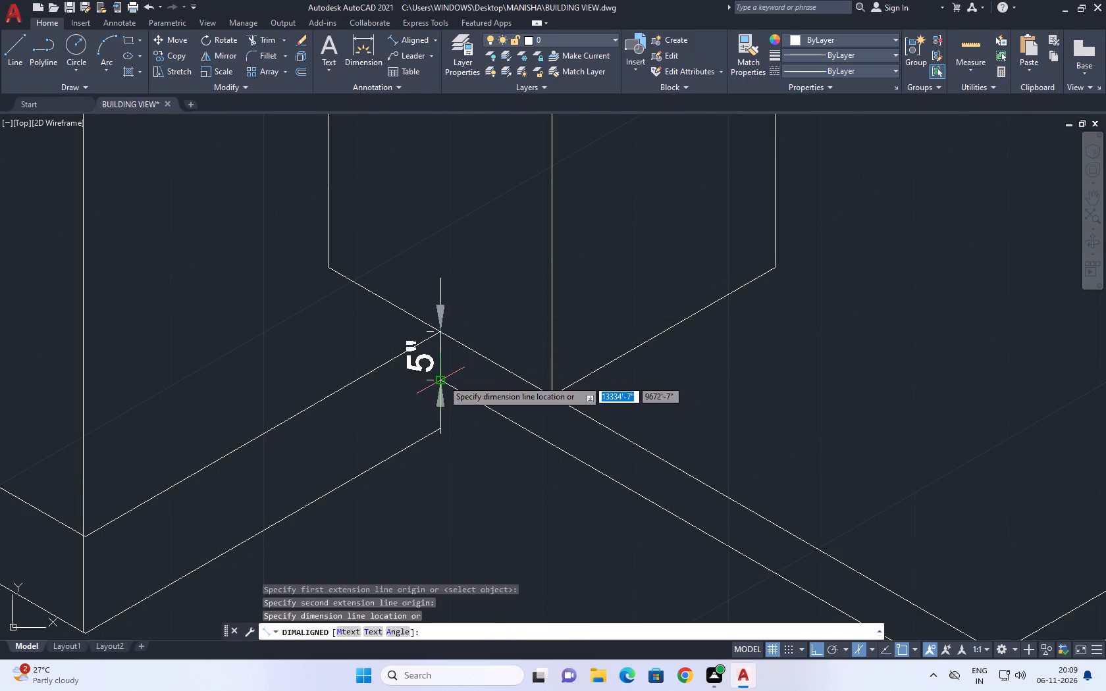
{"action": "right_click_drag", "start_coordinate": [461, 237], "coordinate": [464, 246]}
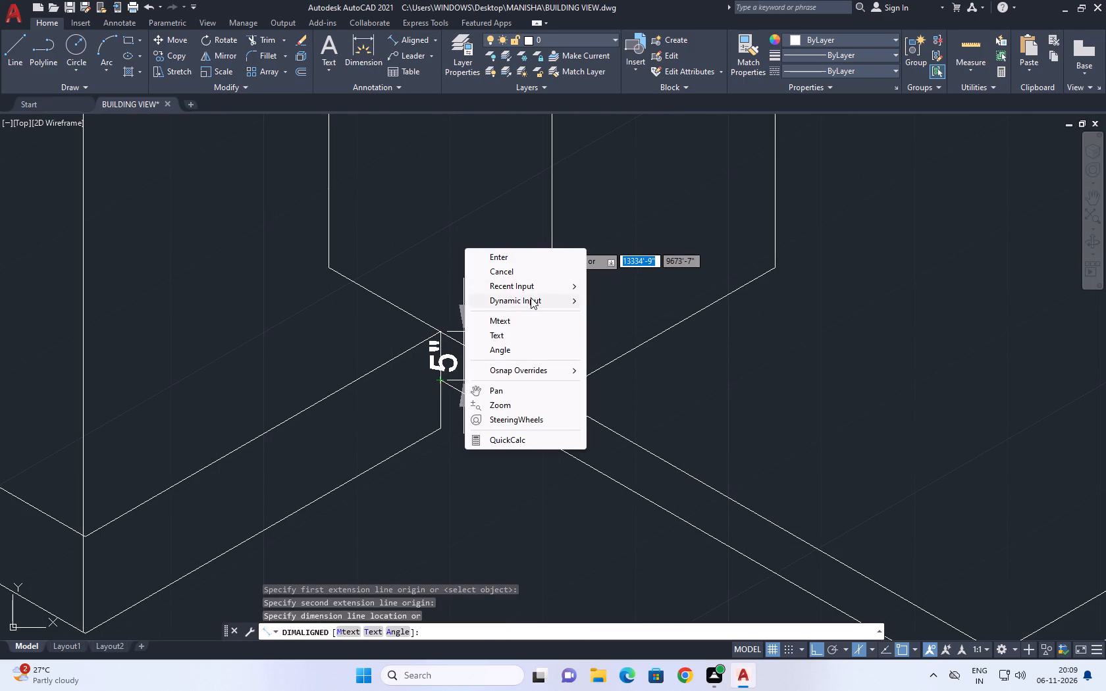
{"action": "left_click", "coordinate": [533, 278]}
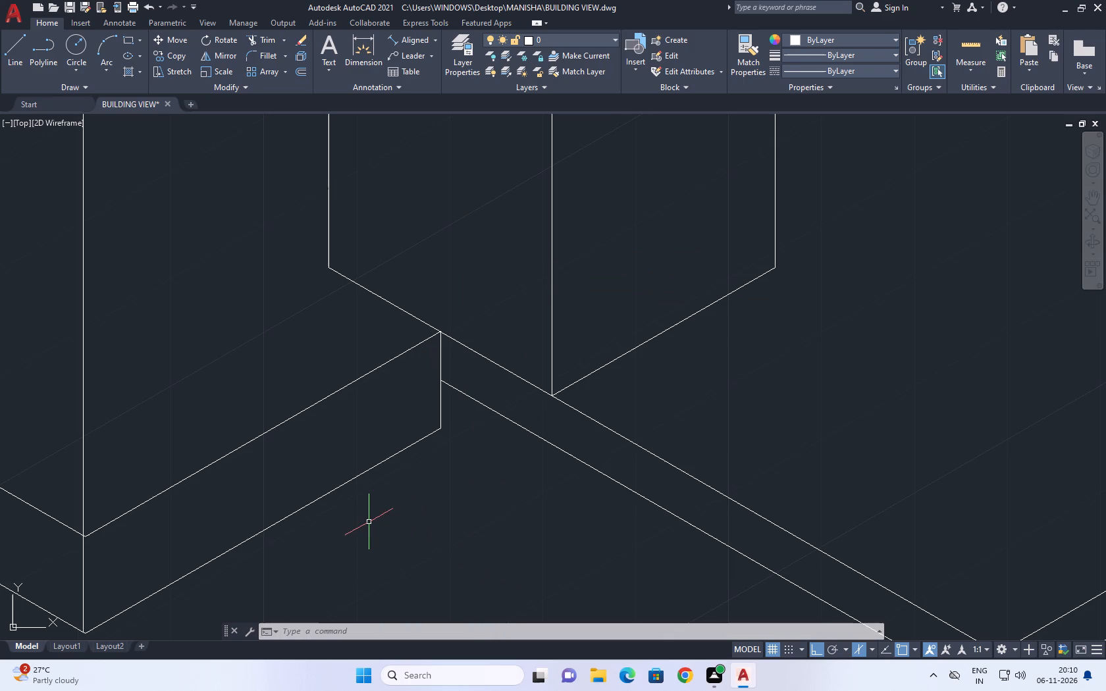
{"action": "middle_click_drag", "start_coordinate": [417, 471], "coordinate": [340, 517]}
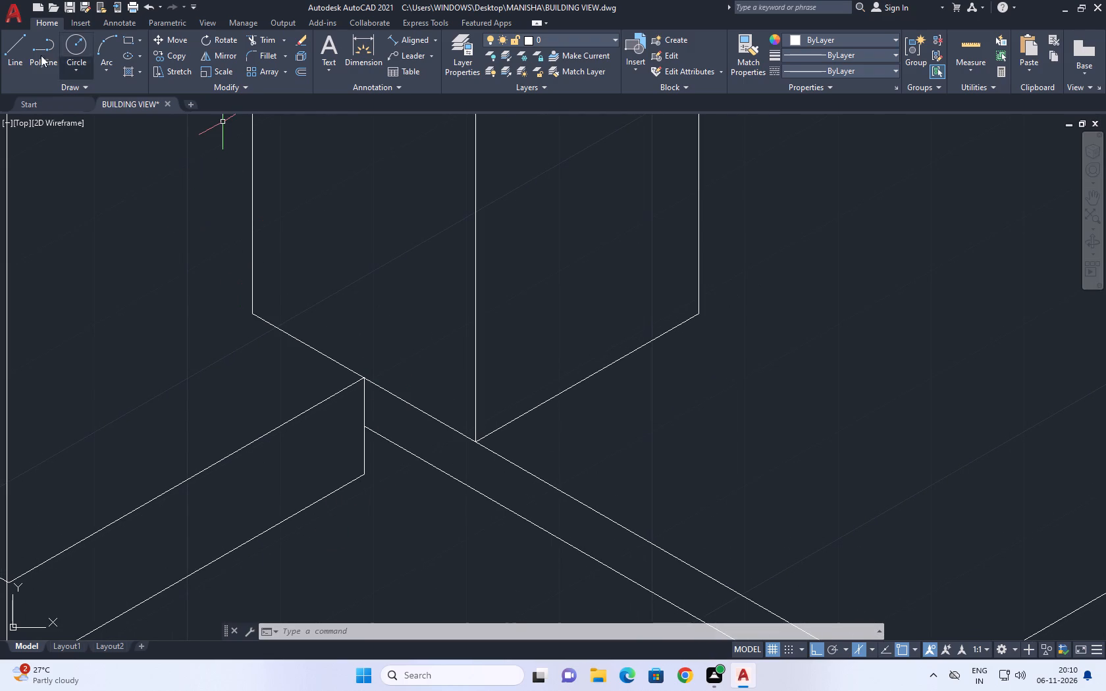
From where the platform's lower edge meets the plinth's end, draw a 1' line at 210°, continuing about 5'-11" at 330°.
{"action": "left_click", "coordinate": [20, 50]}
{"action": "left_click", "coordinate": [366, 426]}
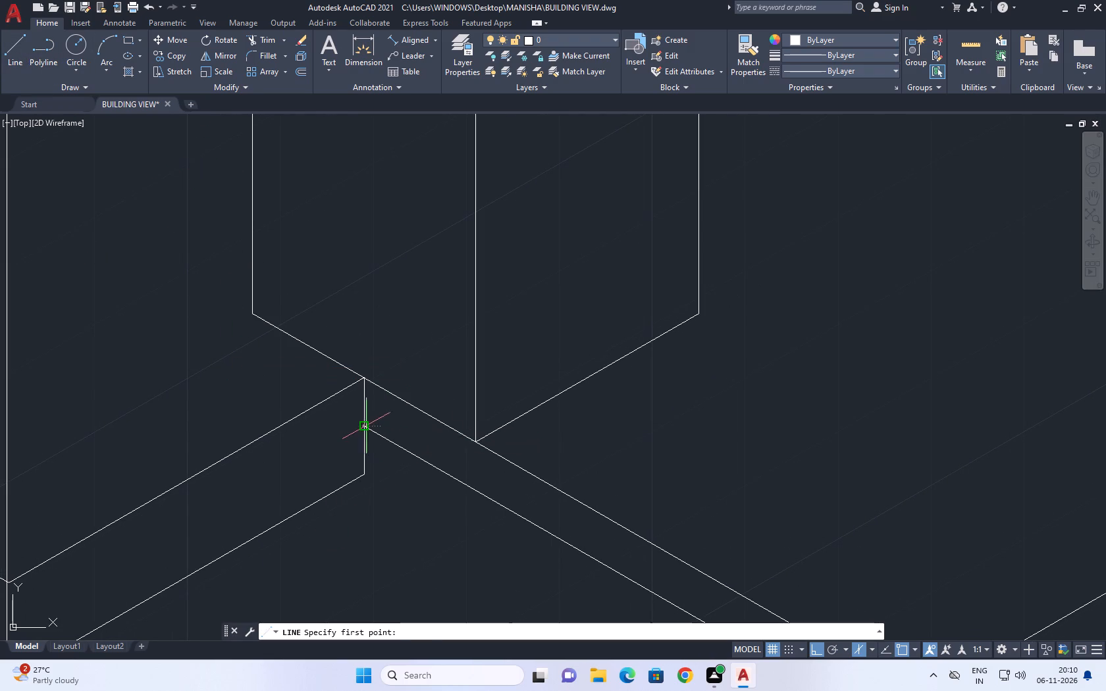
{"action": "scroll", "coordinate": [360, 411], "scroll_direction": "down", "scroll_amount": 2}
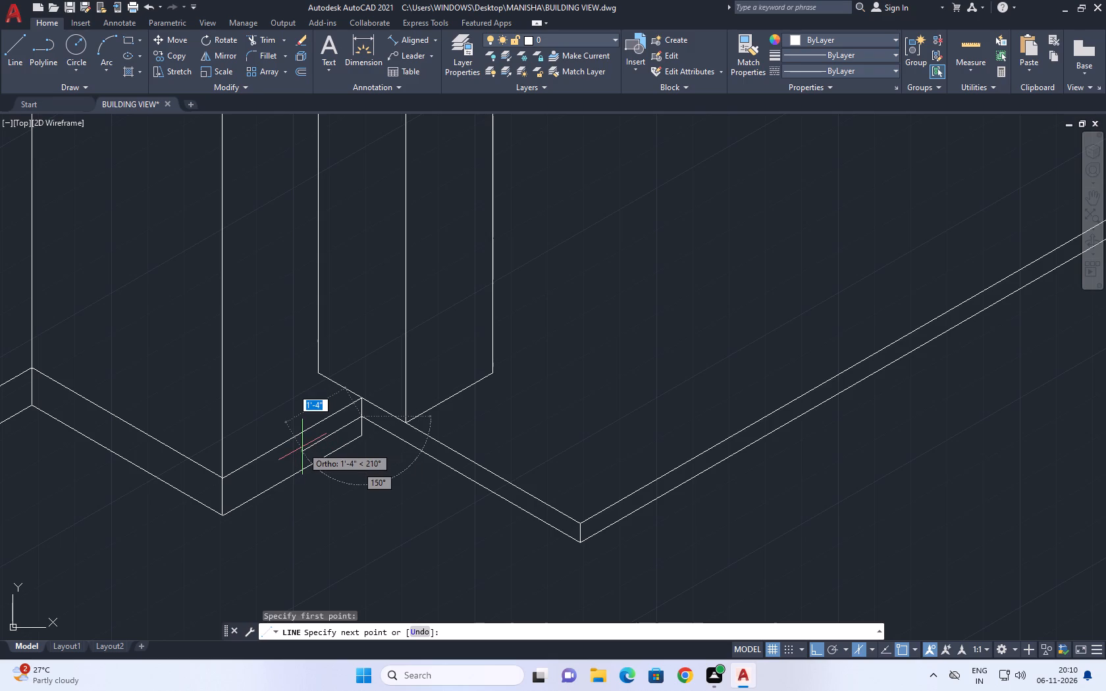
{"action": "type", "text": "1'"}
{"action": "key", "text": "Return"}
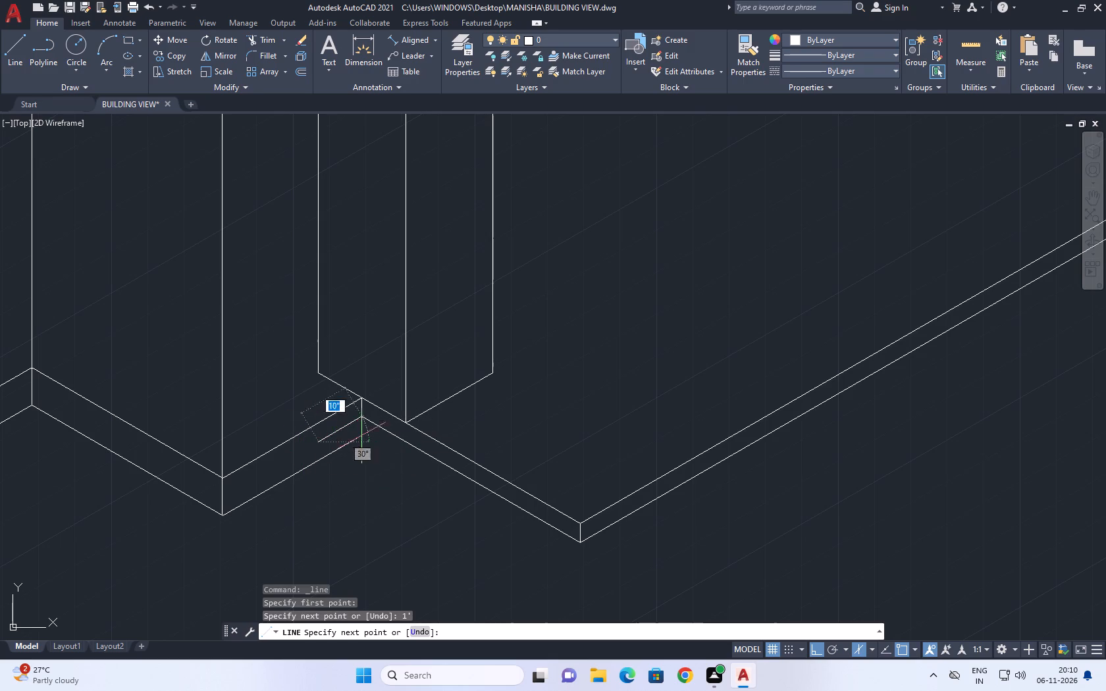
{"action": "key", "text": "F5"}
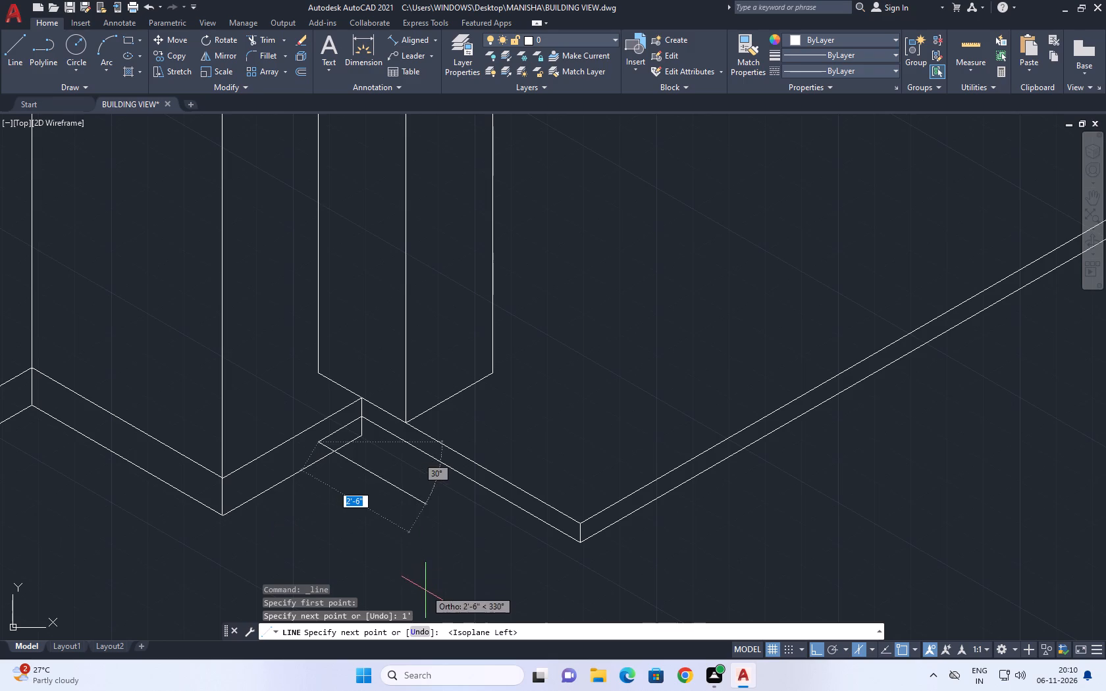
{"action": "middle_click_drag", "start_coordinate": [488, 559], "coordinate": [340, 486]}
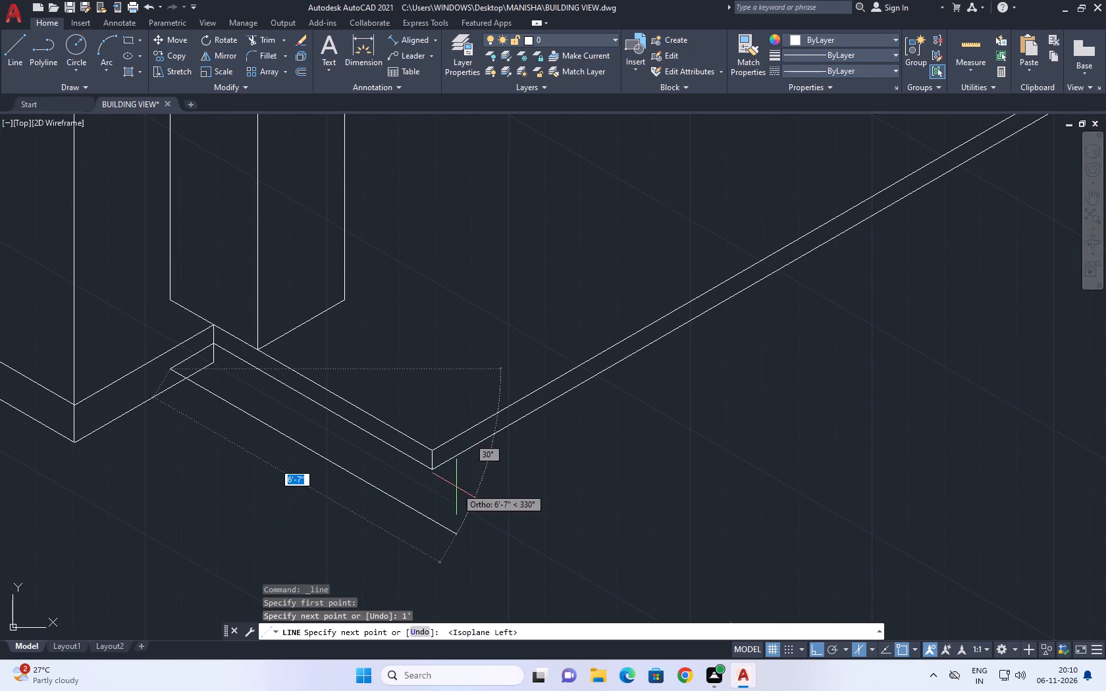
{"action": "scroll", "coordinate": [423, 503], "scroll_direction": "up", "scroll_amount": 1}
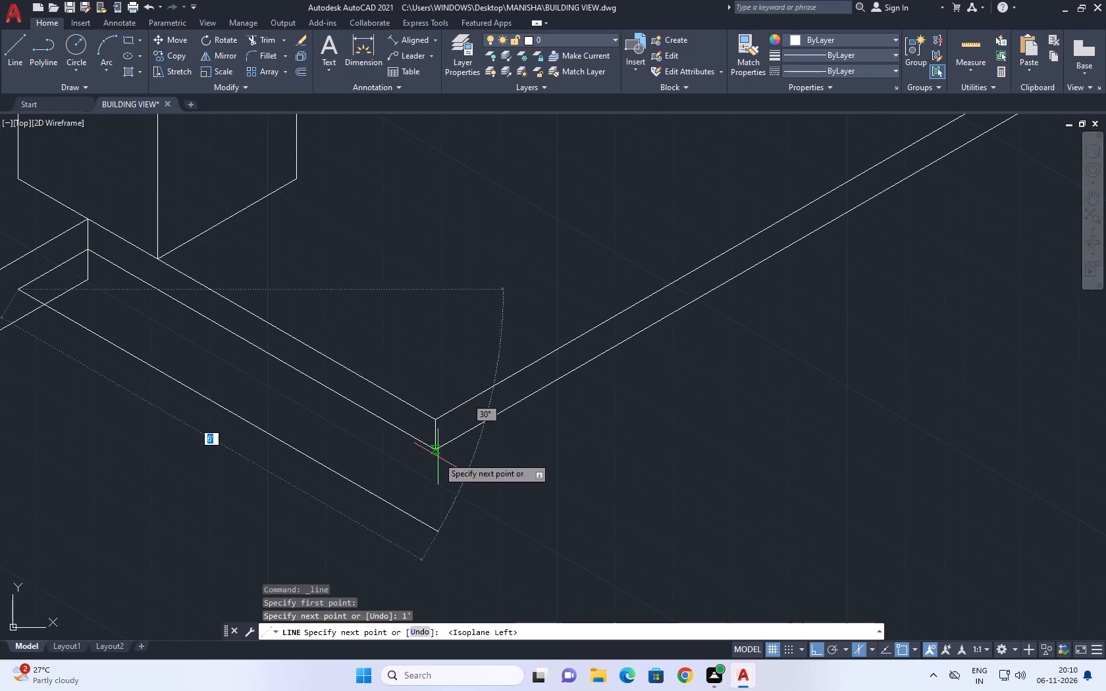
{"action": "left_click", "coordinate": [431, 529]}
{"action": "key", "text": "space"}
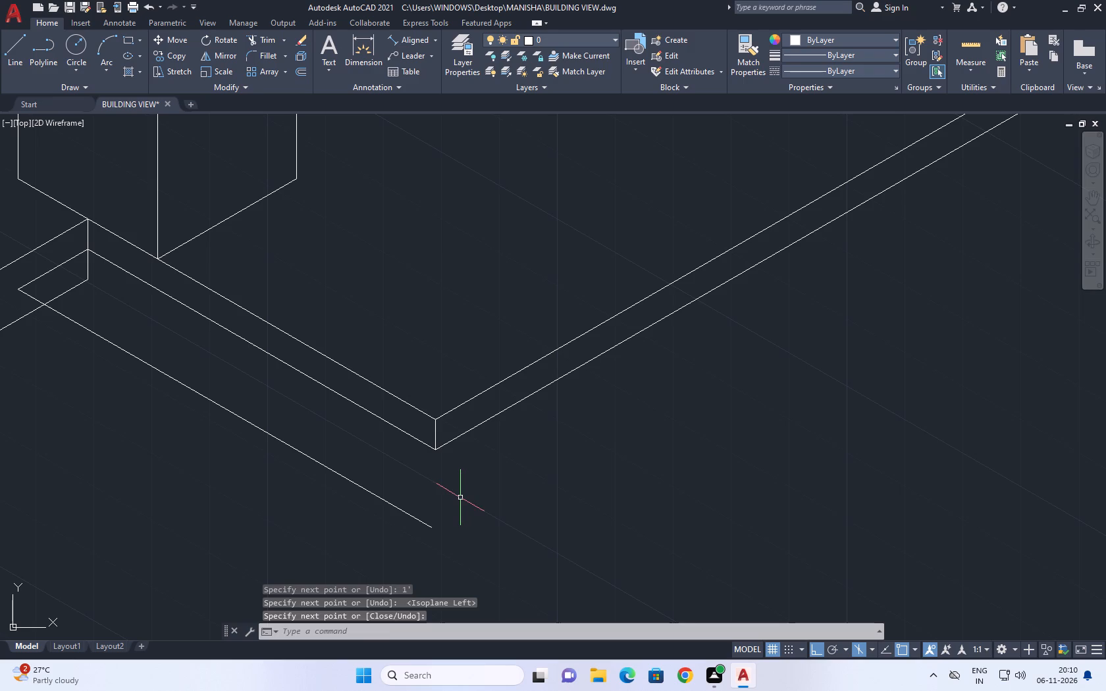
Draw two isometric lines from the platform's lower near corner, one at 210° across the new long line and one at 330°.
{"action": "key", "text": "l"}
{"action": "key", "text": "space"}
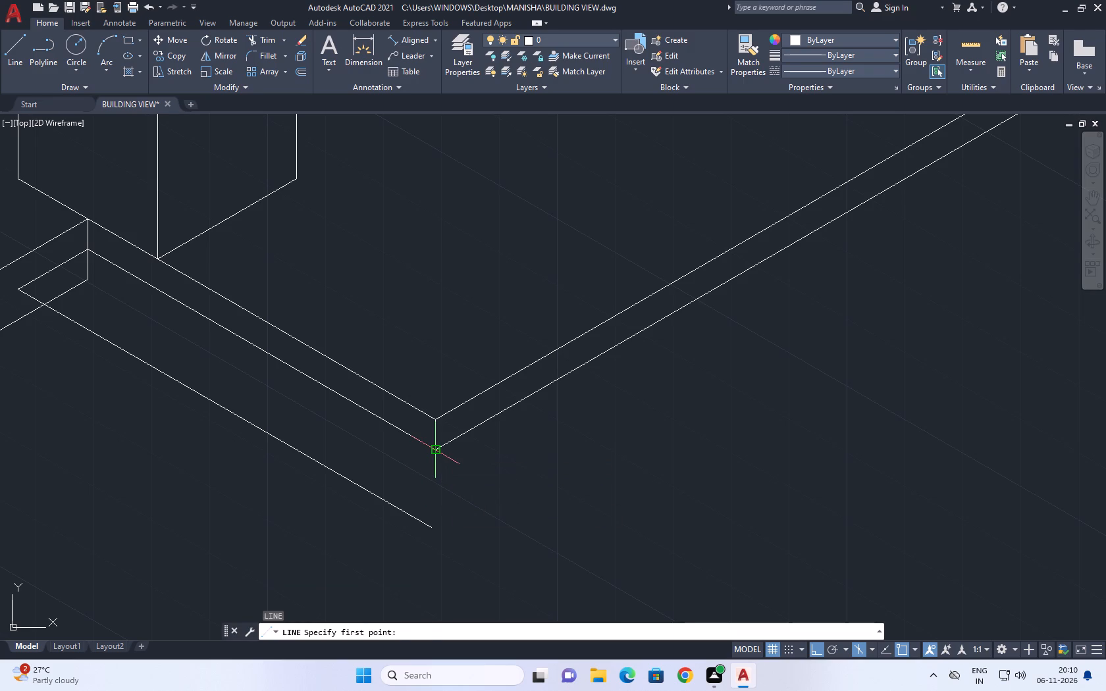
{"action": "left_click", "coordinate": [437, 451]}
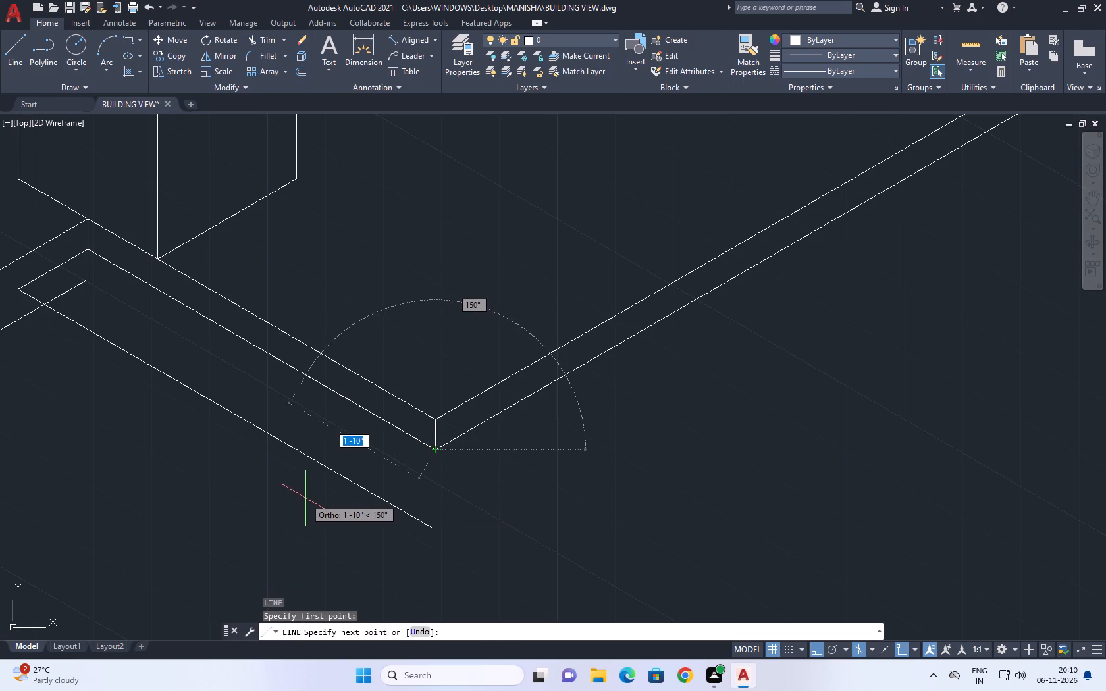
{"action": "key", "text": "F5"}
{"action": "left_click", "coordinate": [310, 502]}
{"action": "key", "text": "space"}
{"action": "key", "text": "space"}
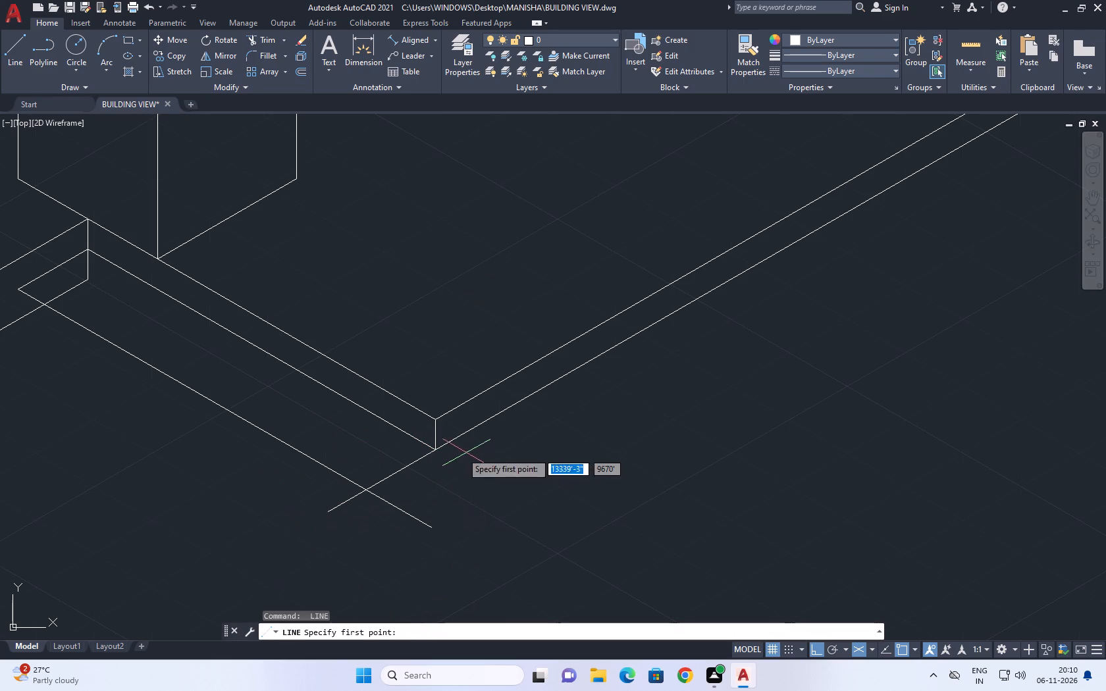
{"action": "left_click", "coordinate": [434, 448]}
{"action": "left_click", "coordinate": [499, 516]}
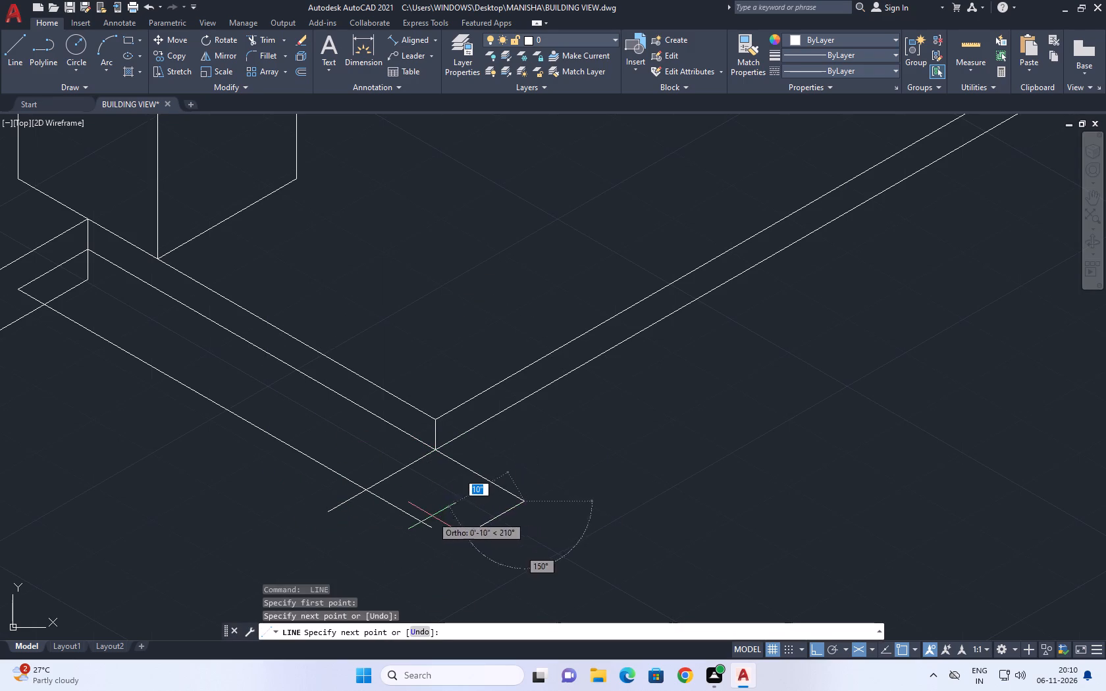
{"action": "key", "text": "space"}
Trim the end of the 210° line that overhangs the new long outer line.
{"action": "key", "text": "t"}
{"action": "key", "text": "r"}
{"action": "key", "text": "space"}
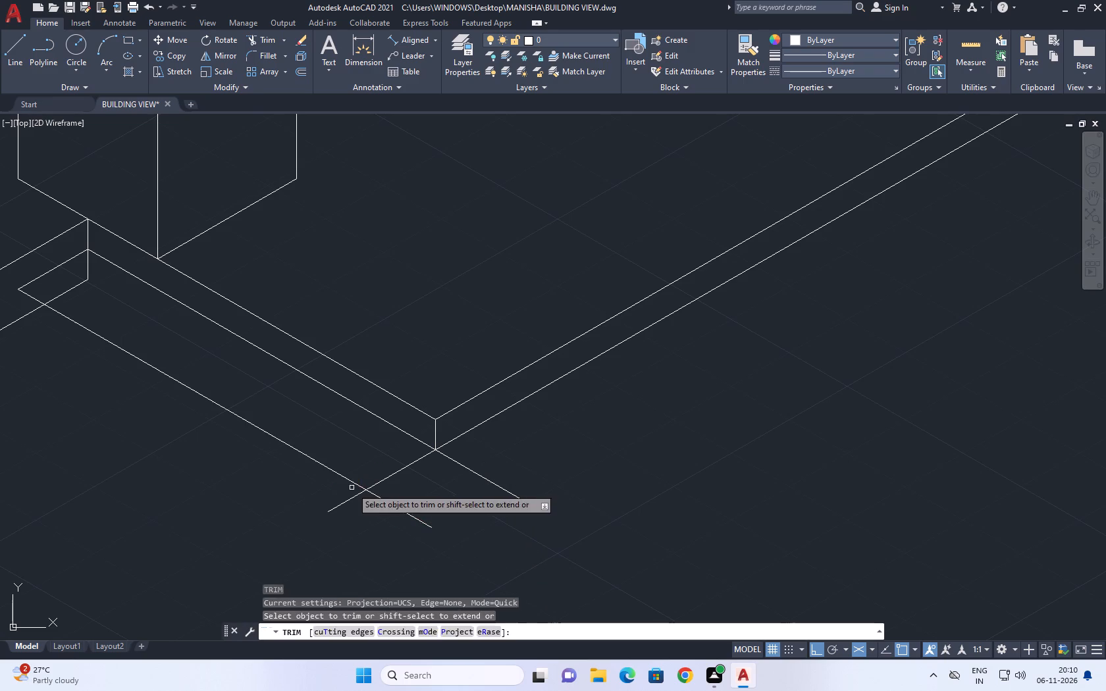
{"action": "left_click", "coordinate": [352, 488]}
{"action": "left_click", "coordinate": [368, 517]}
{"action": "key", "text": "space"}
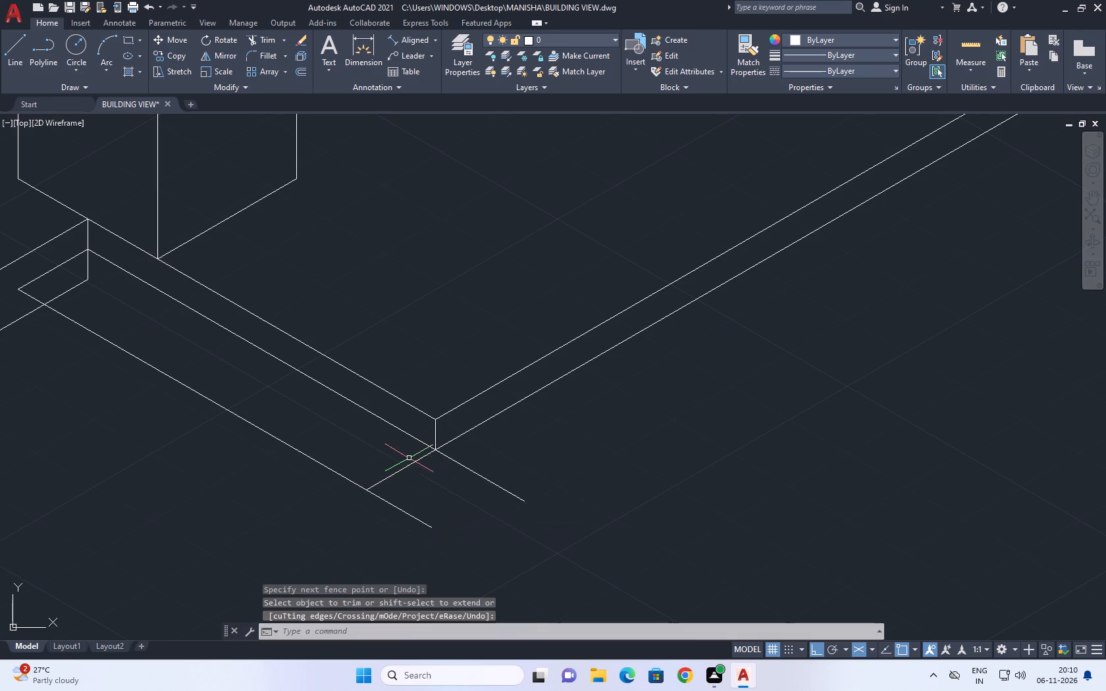
Measure the short 210° line between the outer line and the platform's lower corner, using an aligned dimension without placing it.
{"action": "left_click", "coordinate": [390, 475]}
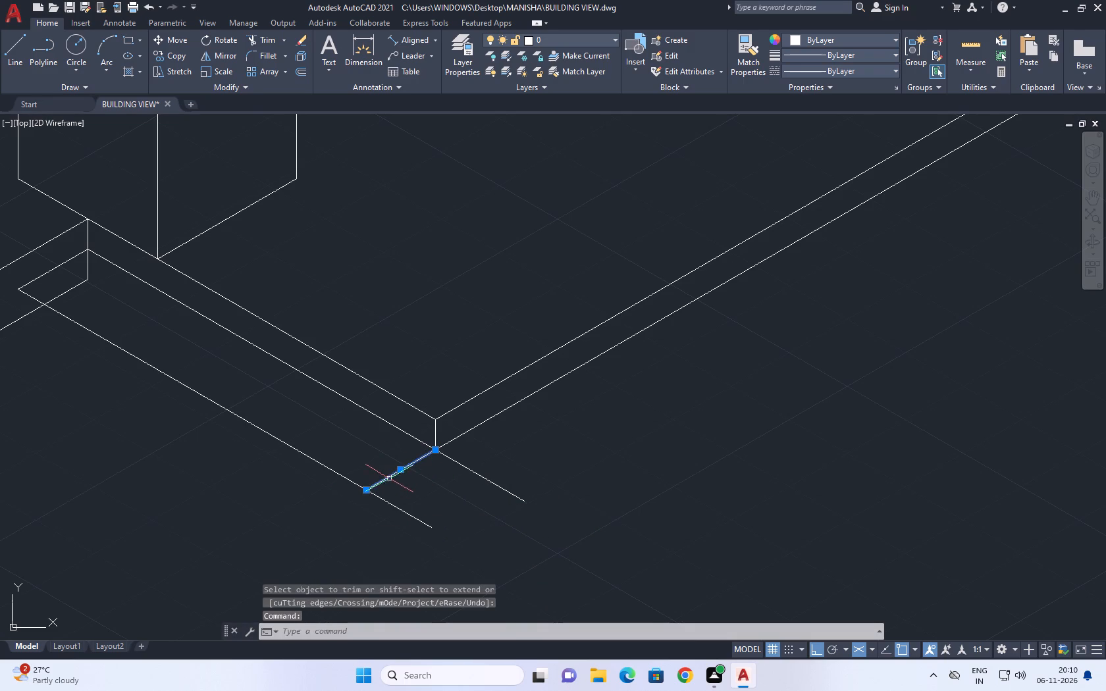
{"action": "key", "text": "Escape"}
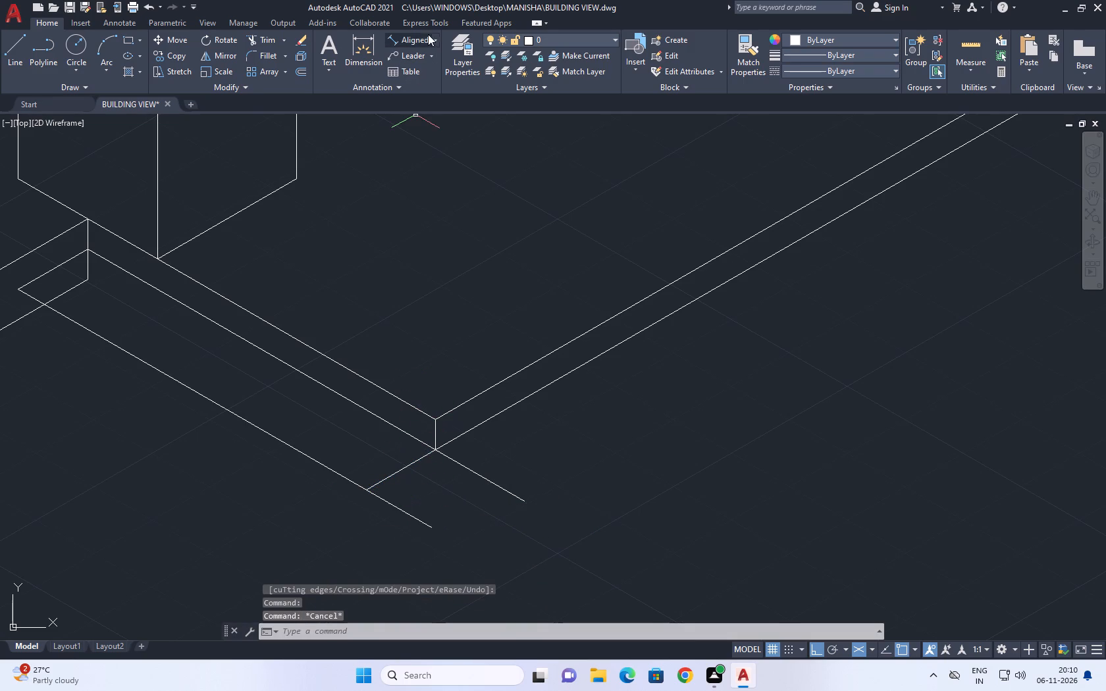
{"action": "left_click", "coordinate": [418, 39]}
{"action": "scroll", "coordinate": [376, 486], "scroll_direction": "up", "scroll_amount": 2}
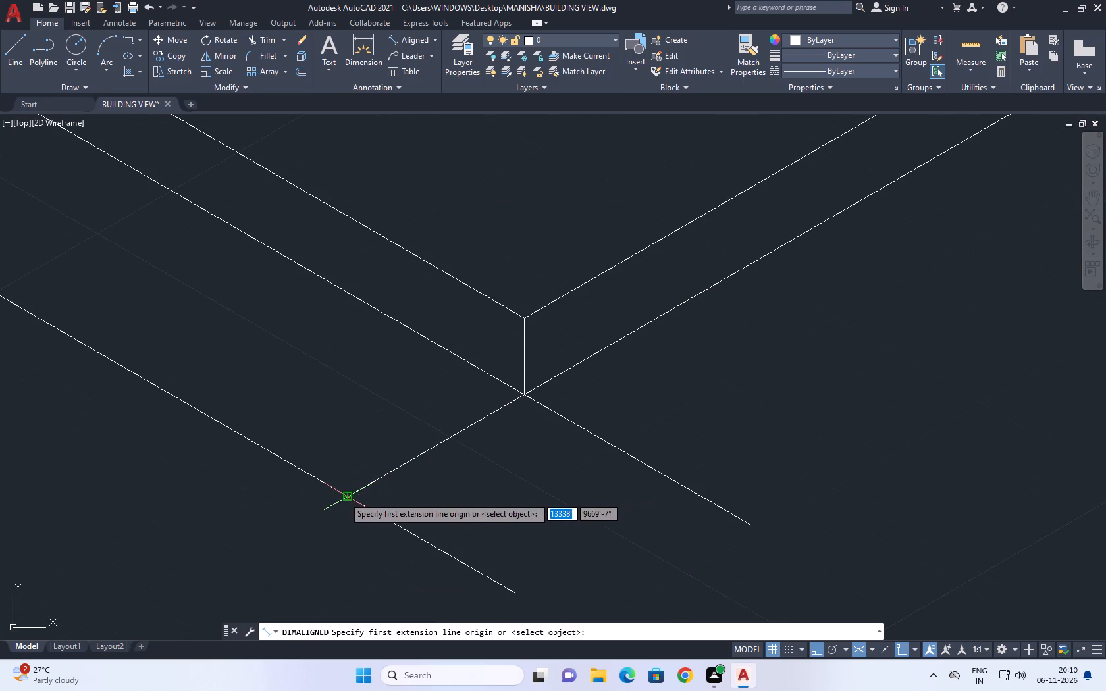
{"action": "left_click", "coordinate": [344, 497]}
{"action": "left_click", "coordinate": [523, 392]}
{"action": "key", "text": "Escape"}
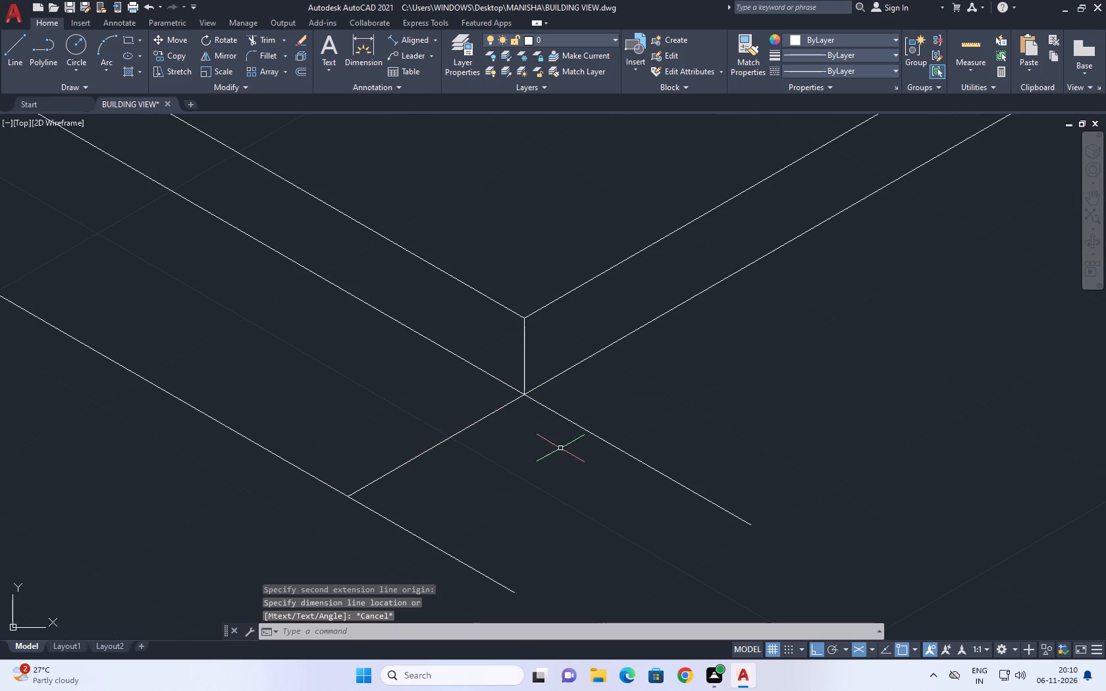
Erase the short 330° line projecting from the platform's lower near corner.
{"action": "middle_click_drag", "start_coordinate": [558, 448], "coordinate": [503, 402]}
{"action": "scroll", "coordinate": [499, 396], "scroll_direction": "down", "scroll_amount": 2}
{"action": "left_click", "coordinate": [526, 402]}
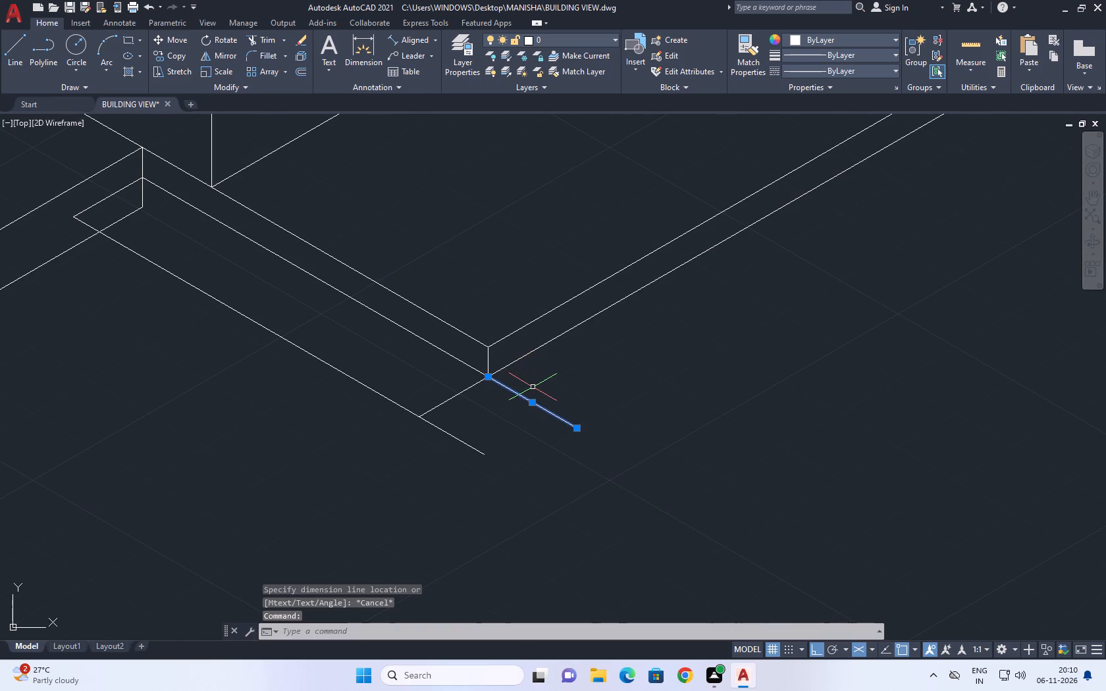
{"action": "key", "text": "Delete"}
Copy the lower edge of the platform's long side 1' outward at 330°.
{"action": "left_click", "coordinate": [525, 357]}
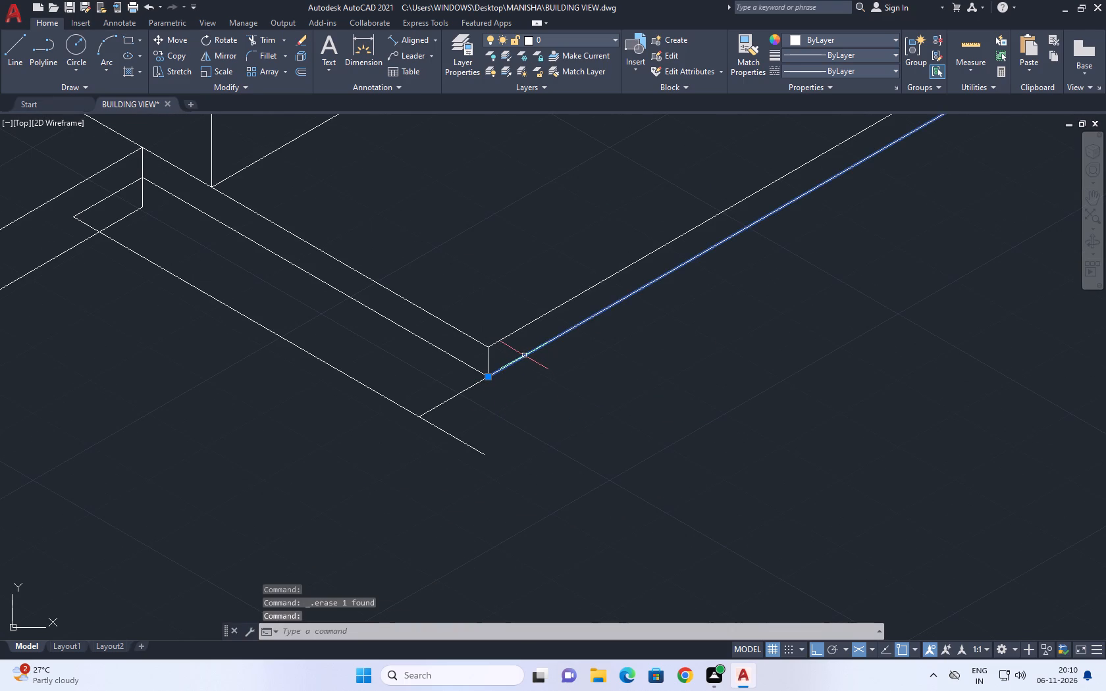
{"action": "type", "text": "co"}
{"action": "key", "text": "space"}
{"action": "left_click", "coordinate": [523, 353]}
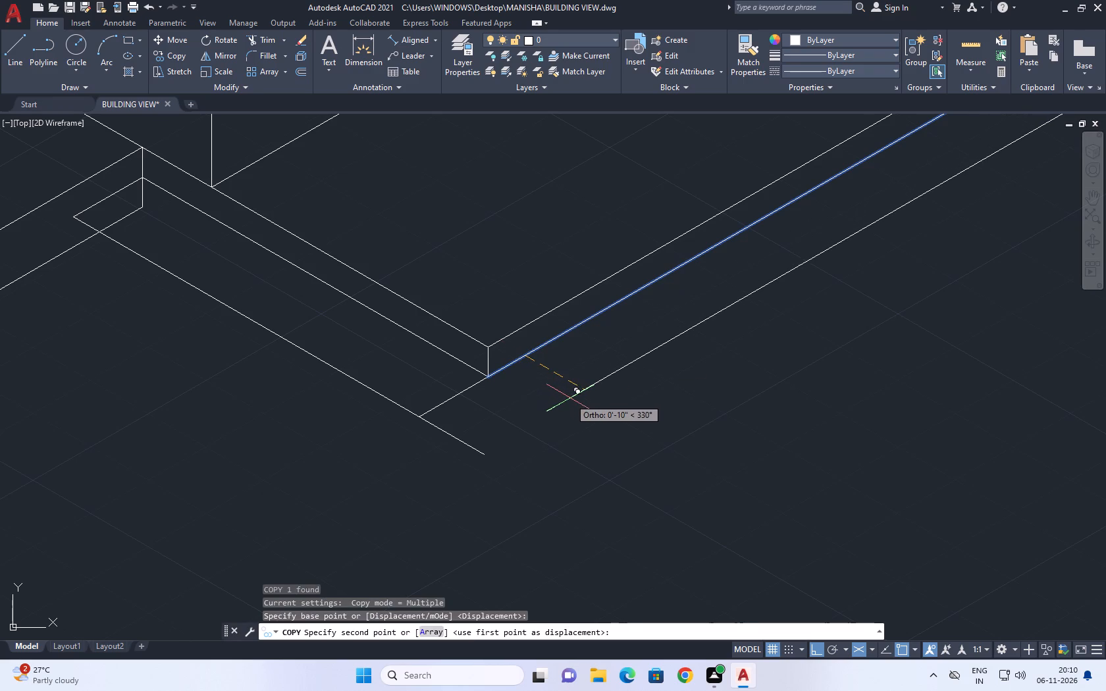
{"action": "type", "text": "1'"}
{"action": "key", "text": "space"}
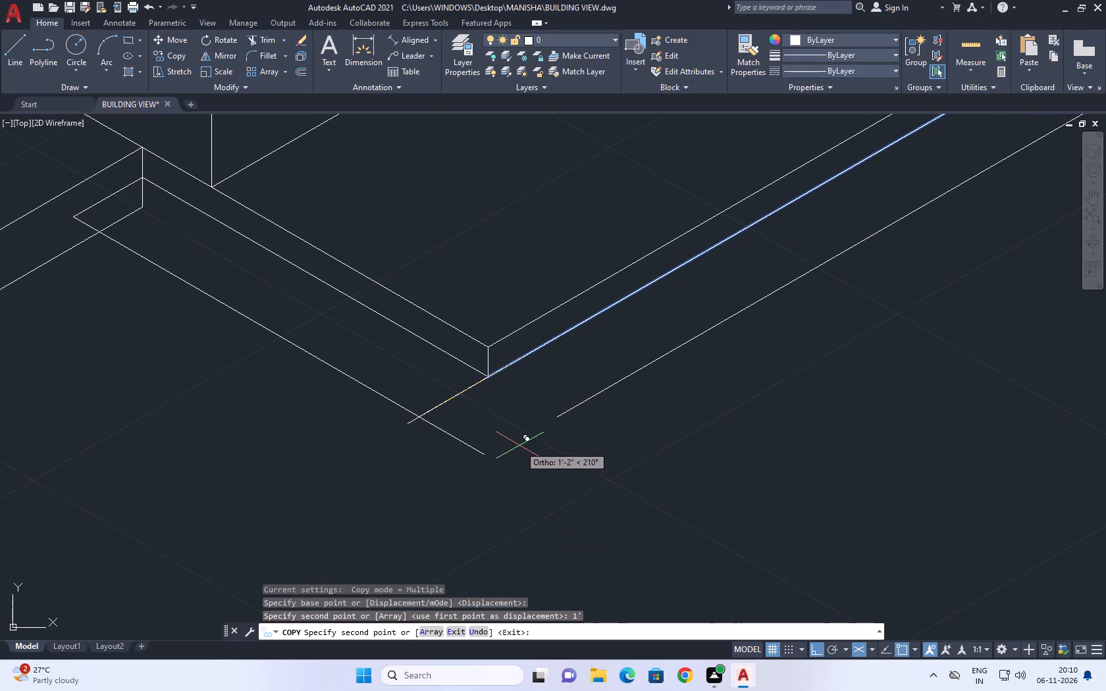
{"action": "key", "text": "space"}
Fillet the copied long edge and the new outer line into a sharp corner with zero radius.
{"action": "key", "text": "f"}
{"action": "key", "text": "space"}
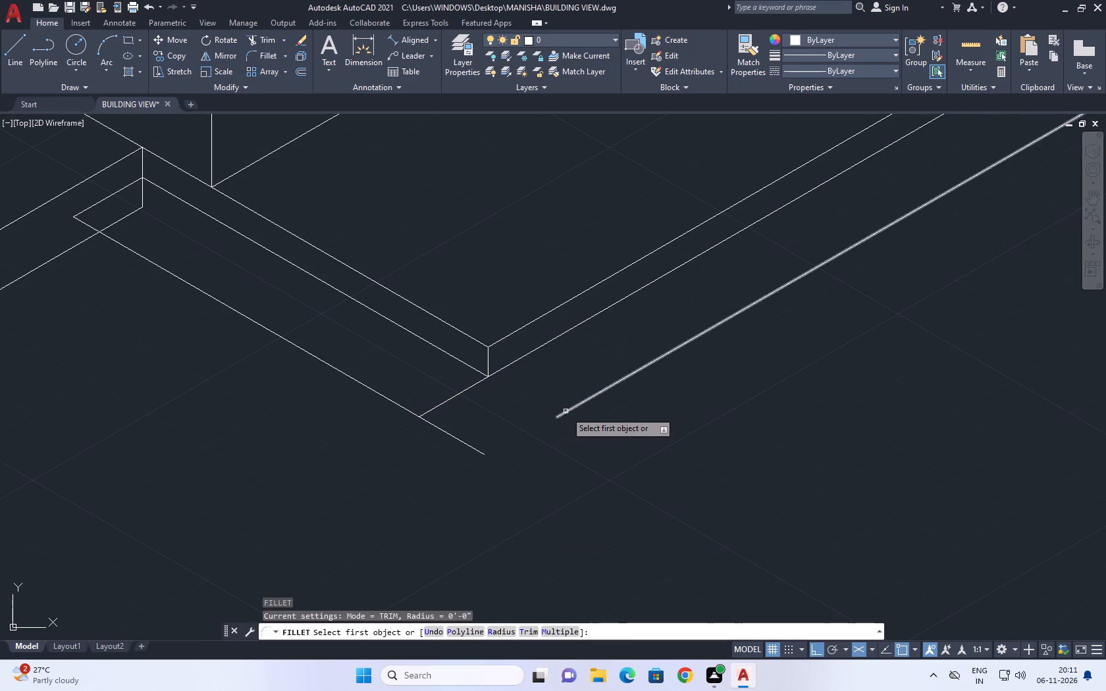
{"action": "left_click", "coordinate": [566, 411]}
{"action": "left_click", "coordinate": [450, 438]}
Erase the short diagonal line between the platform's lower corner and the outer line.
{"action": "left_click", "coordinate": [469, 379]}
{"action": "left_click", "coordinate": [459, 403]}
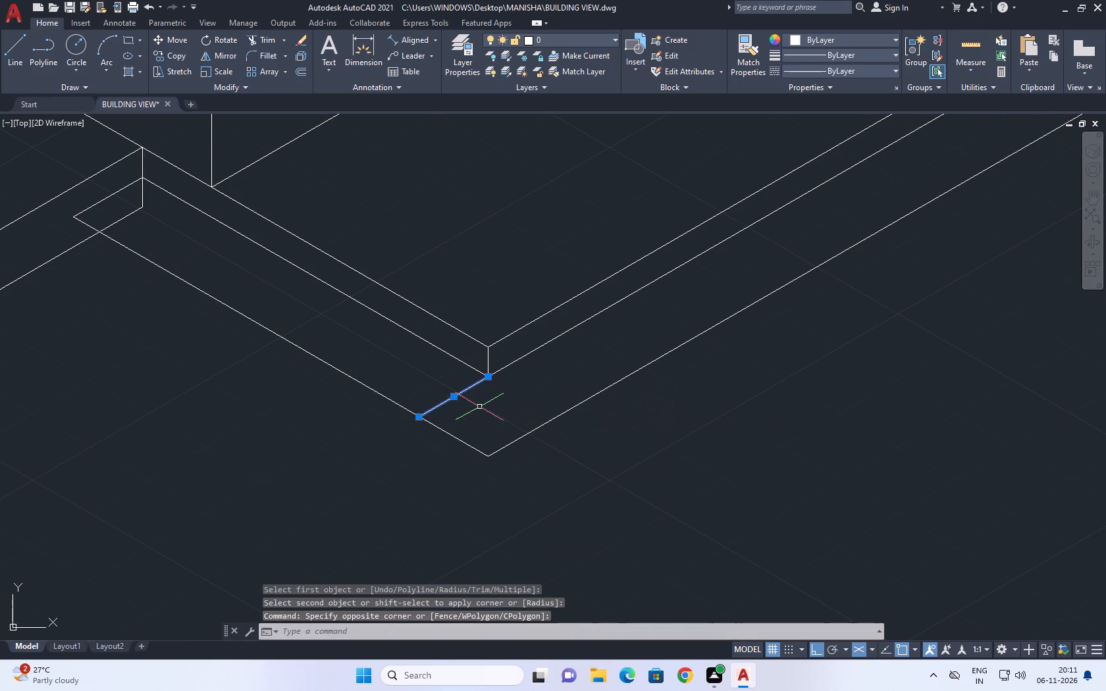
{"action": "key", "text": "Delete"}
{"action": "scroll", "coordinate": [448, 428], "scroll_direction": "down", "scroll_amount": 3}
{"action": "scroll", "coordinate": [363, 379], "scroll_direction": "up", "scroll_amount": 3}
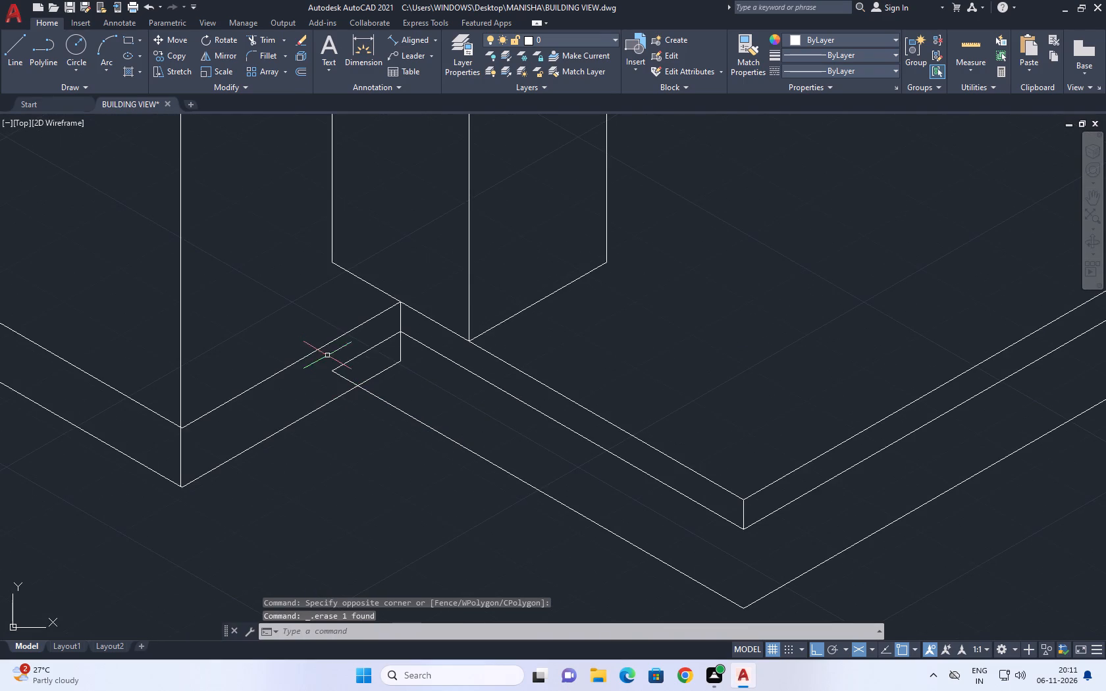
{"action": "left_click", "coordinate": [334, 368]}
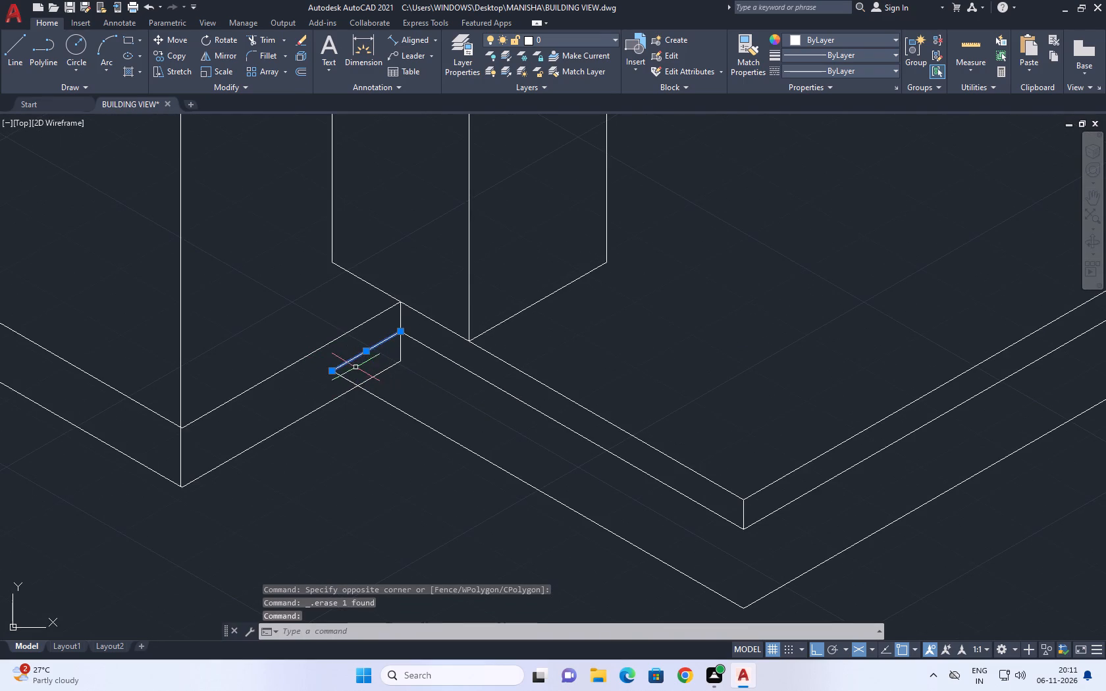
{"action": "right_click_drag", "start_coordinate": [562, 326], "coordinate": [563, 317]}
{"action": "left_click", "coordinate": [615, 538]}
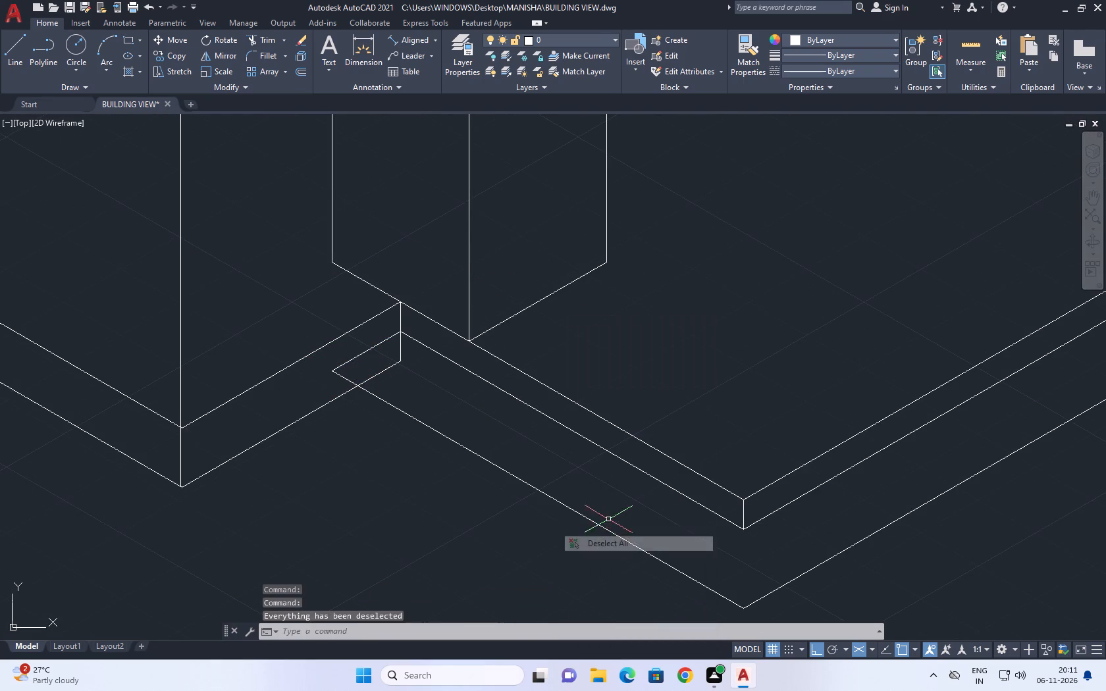
Draw a vertical line at 270° from the outer end of the 1' line down past the plinth's lower edge.
{"action": "left_click", "coordinate": [13, 48]}
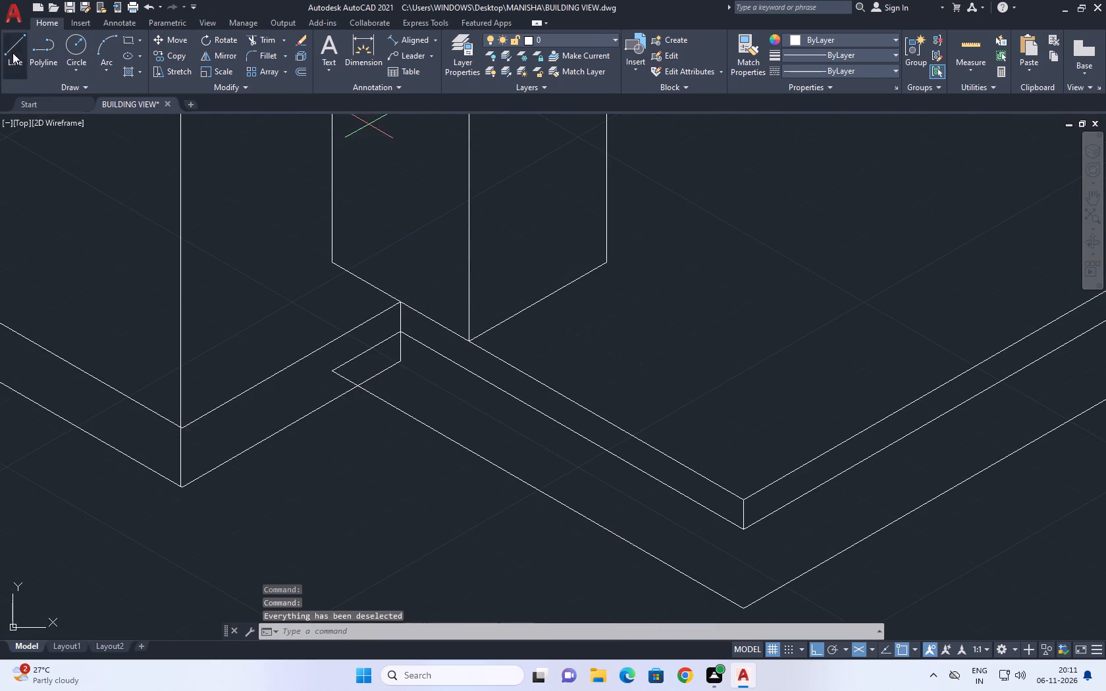
{"action": "scroll", "coordinate": [336, 365], "scroll_direction": "up", "scroll_amount": 1}
{"action": "left_click", "coordinate": [330, 378]}
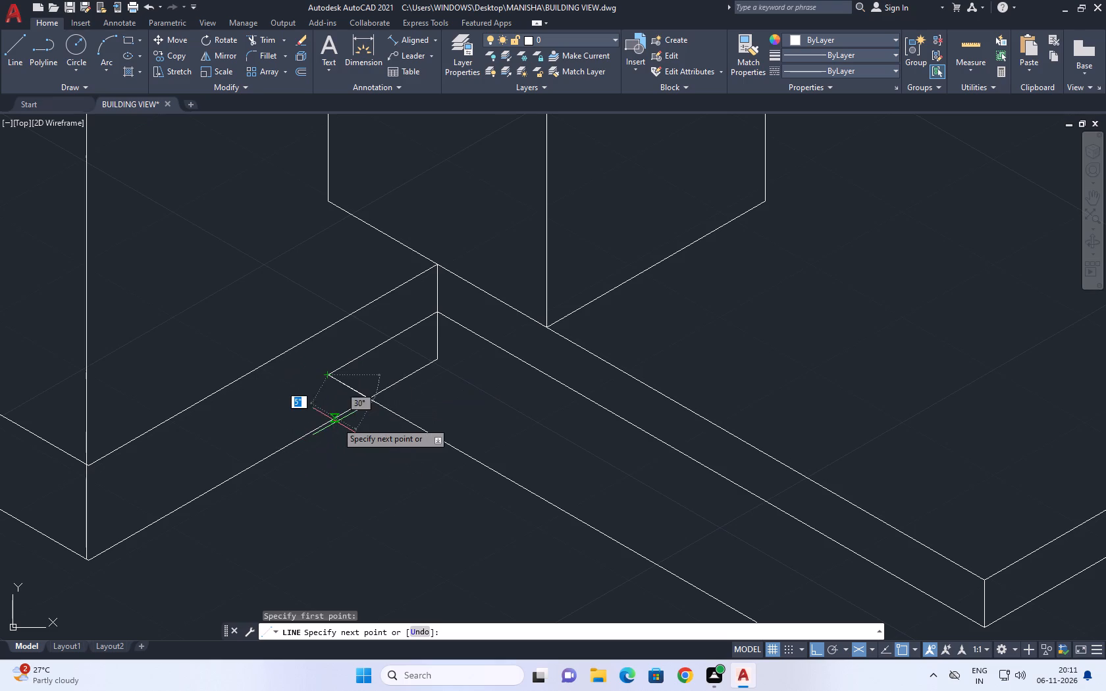
{"action": "key", "text": "F5"}
{"action": "scroll", "coordinate": [333, 422], "scroll_direction": "up", "scroll_amount": 1}
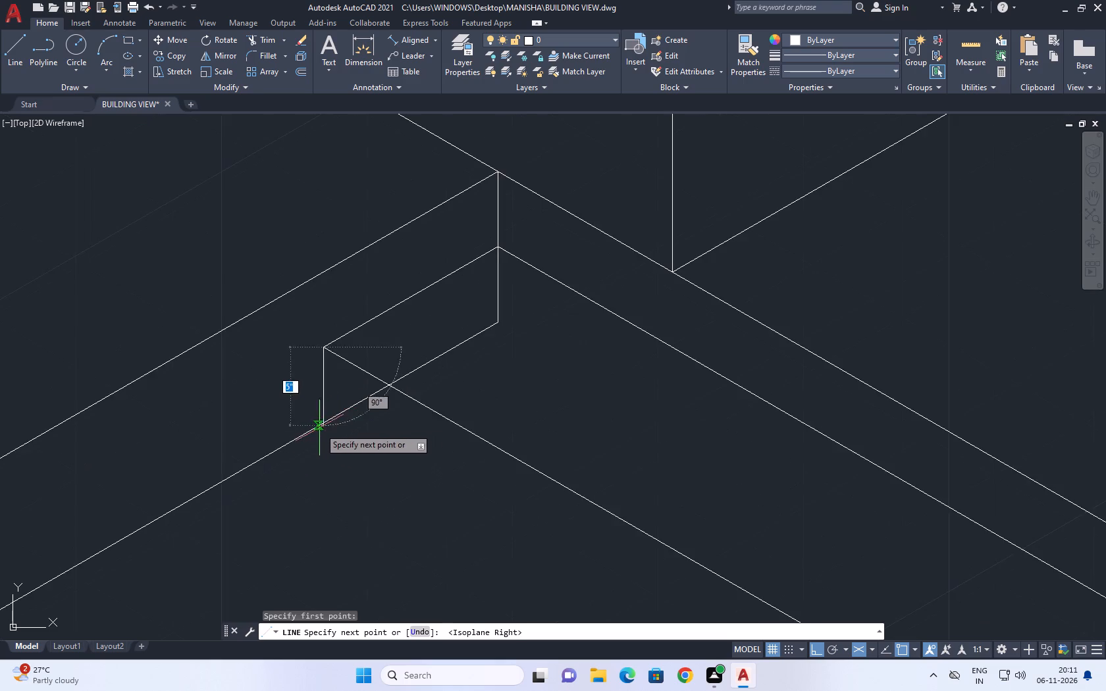
{"action": "scroll", "coordinate": [339, 434], "scroll_direction": "up", "scroll_amount": 1}
{"action": "left_click", "coordinate": [277, 480]}
{"action": "key", "text": "space"}
Trim the part of the new vertical line that overhangs below the plinth's lower edge.
{"action": "type", "text": "tr"}
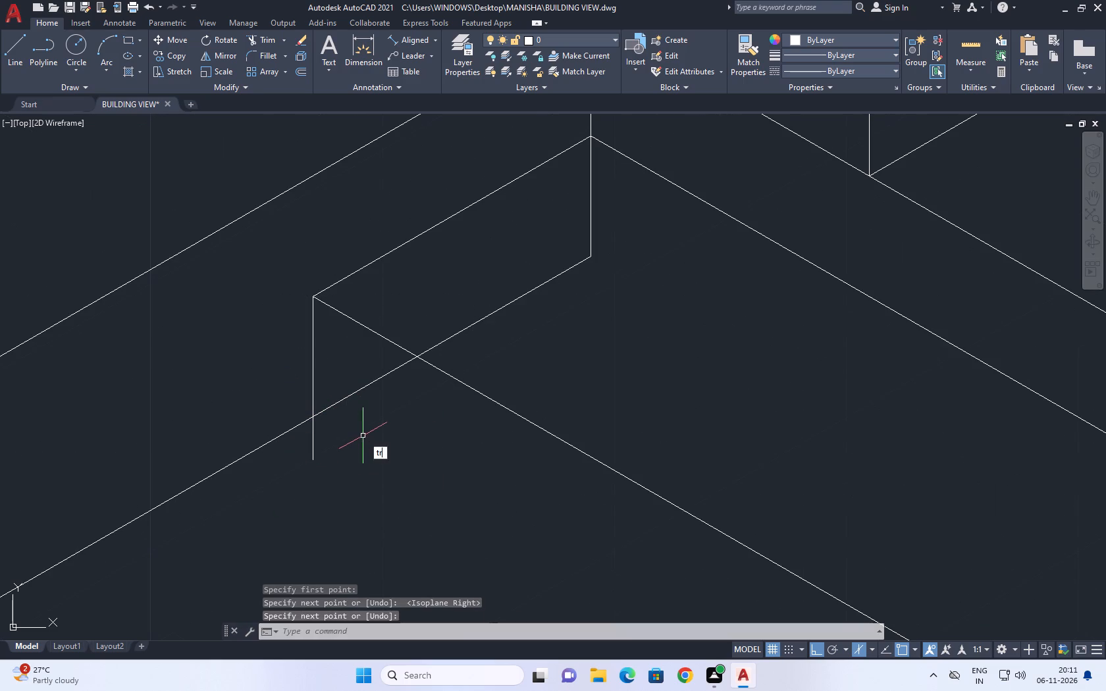
{"action": "key", "text": "space"}
{"action": "left_click_drag", "start_coordinate": [353, 422], "coordinate": [347, 422]}
{"action": "left_click_drag", "start_coordinate": [206, 466], "coordinate": [206, 473]}
{"action": "scroll", "coordinate": [327, 453], "scroll_direction": "down", "scroll_amount": 1}
{"action": "key", "text": "ctrl+z"}
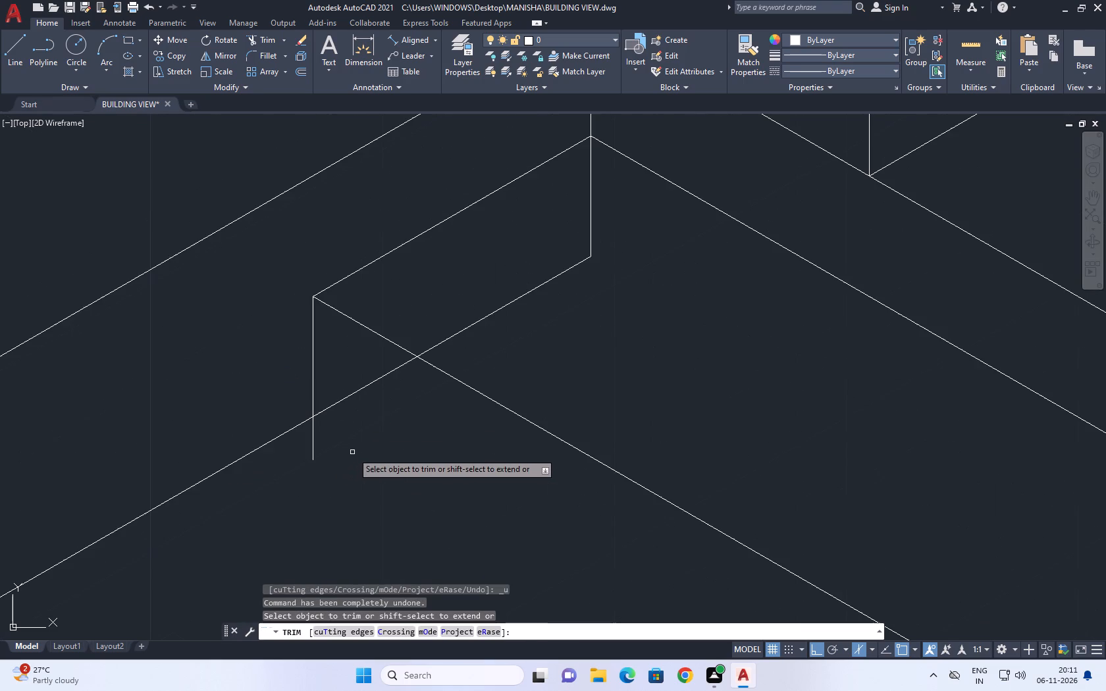
{"action": "left_click", "coordinate": [346, 442]}
{"action": "left_click", "coordinate": [288, 469]}
{"action": "scroll", "coordinate": [392, 428], "scroll_direction": "down", "scroll_amount": 4}
{"action": "key", "text": "Escape"}
Draw the lower step's bottom edge about 6'-2" long at 330° from the foot of the short vertical line.
{"action": "middle_click_drag", "start_coordinate": [475, 497], "coordinate": [475, 489]}
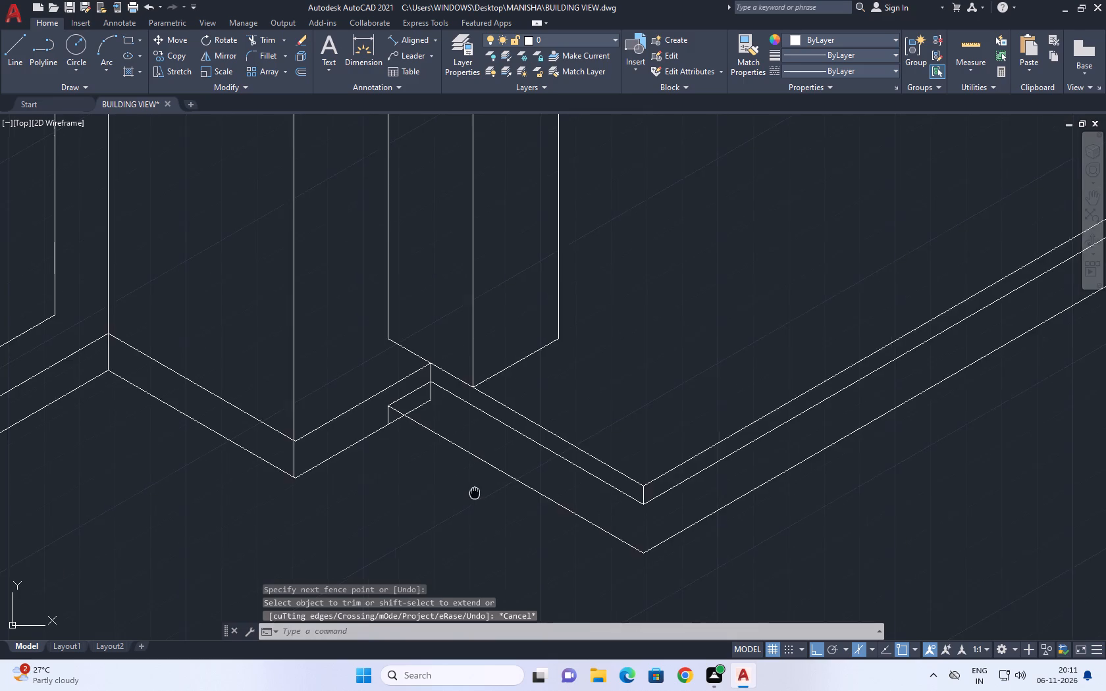
{"action": "middle_click_drag", "start_coordinate": [475, 489], "coordinate": [483, 427]}
{"action": "key", "text": "l"}
{"action": "key", "text": "space"}
{"action": "left_click", "coordinate": [396, 359]}
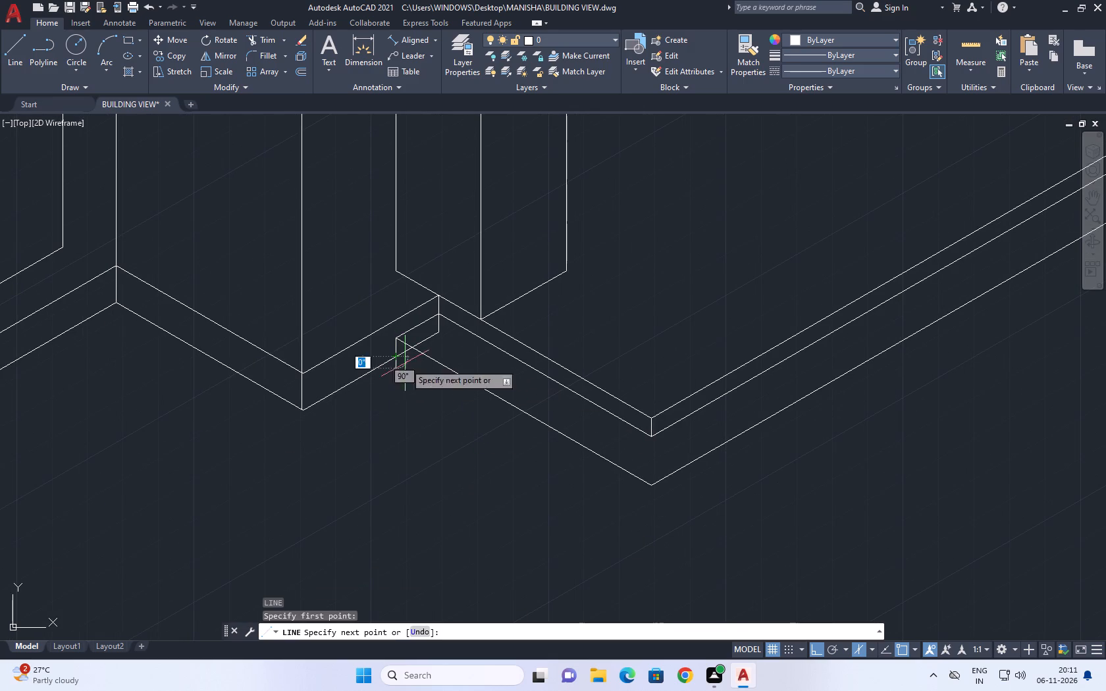
{"action": "key", "text": "F5"}
{"action": "scroll", "coordinate": [653, 497], "scroll_direction": "up", "scroll_amount": 1}
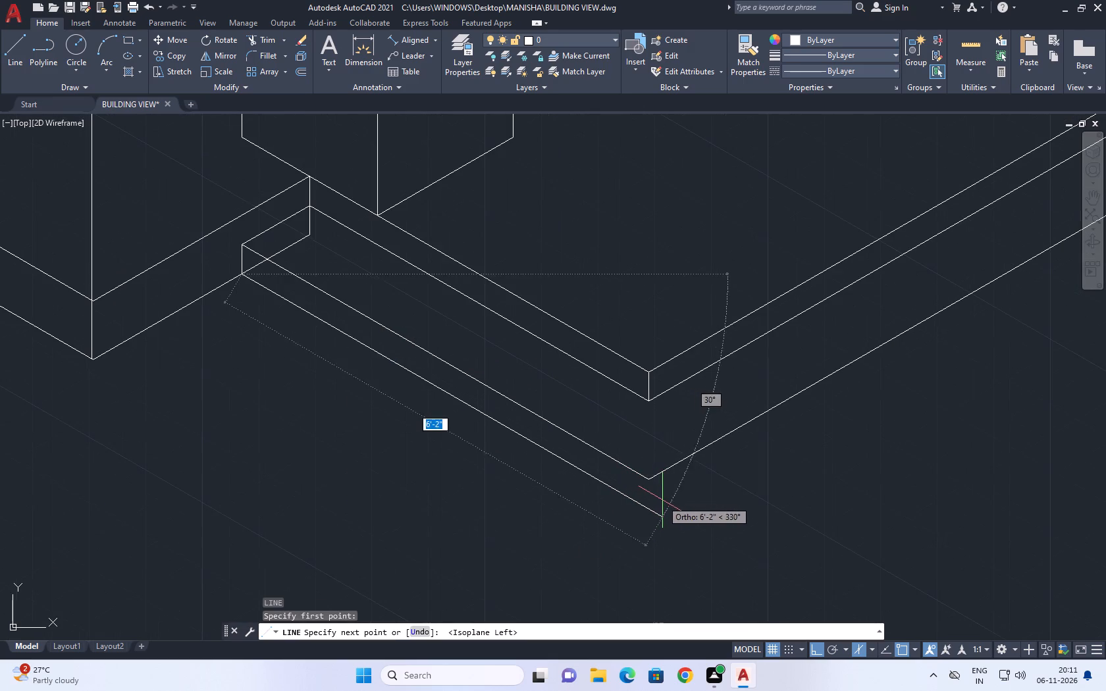
{"action": "left_click", "coordinate": [671, 507]}
{"action": "key", "text": "space"}
Draw a vertical line down from the lower step's outer top corner to just past its bottom edge.
{"action": "key", "text": "space"}
{"action": "left_click", "coordinate": [650, 482]}
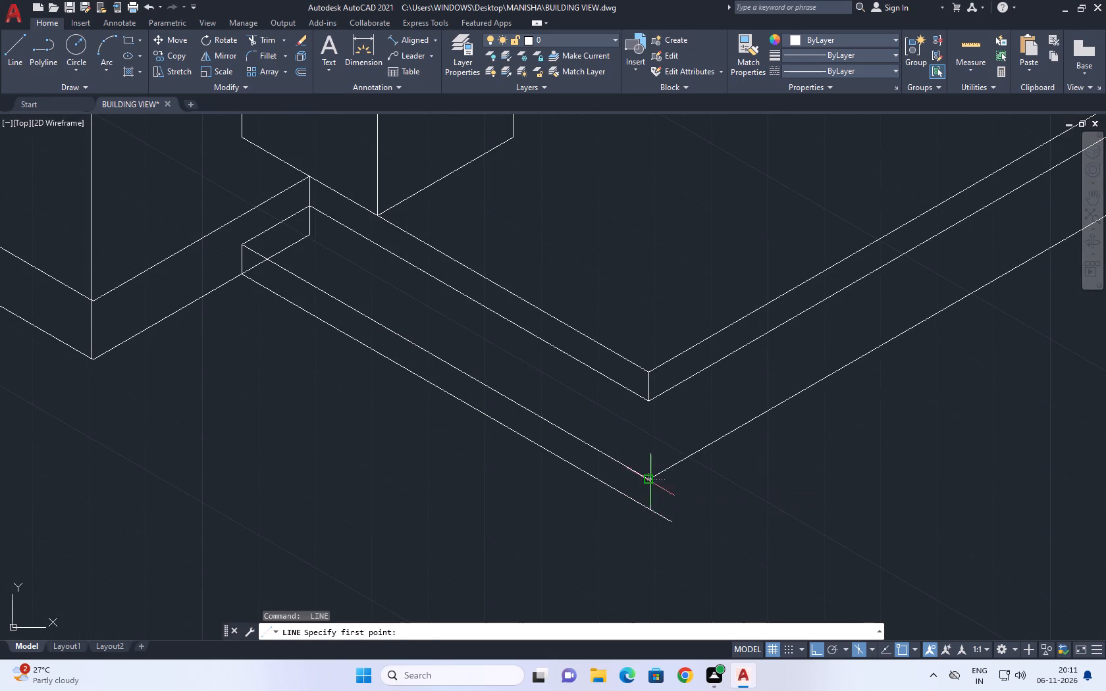
{"action": "left_click", "coordinate": [642, 530]}
{"action": "key", "text": "space"}
{"action": "middle_click_drag", "start_coordinate": [673, 496], "coordinate": [514, 535]}
Draw the lower step's long bottom edge about 19'-7" at 30° from where the corner's vertical line meets the short side's bottom edge.
{"action": "key", "text": "l"}
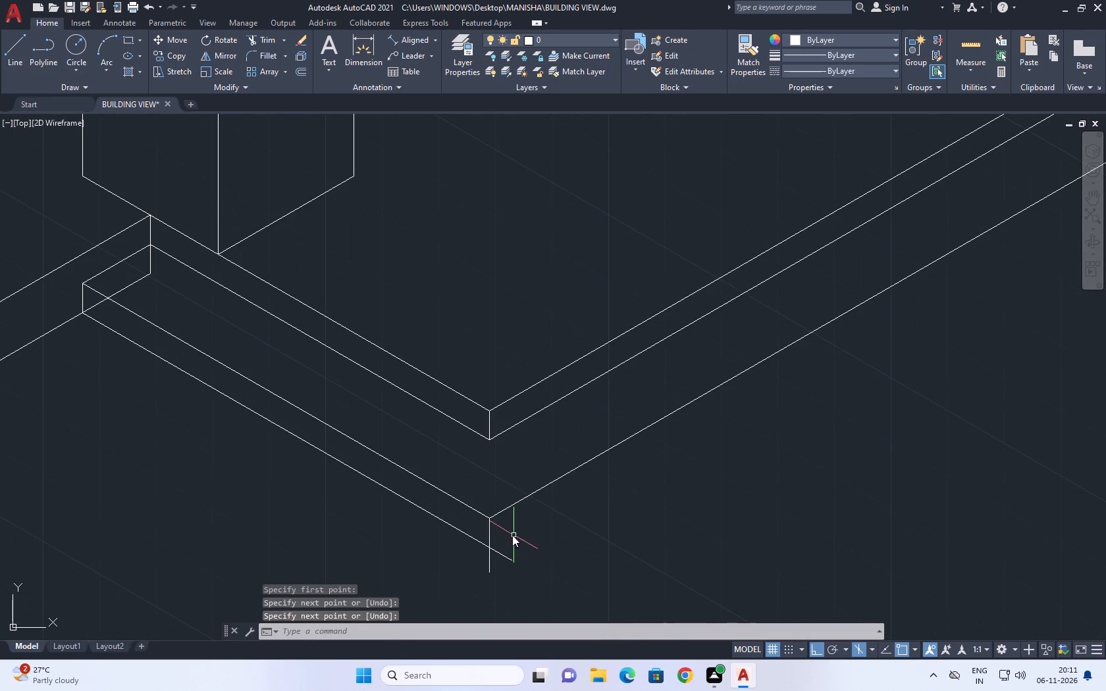
{"action": "key", "text": "space"}
{"action": "left_click", "coordinate": [497, 545]}
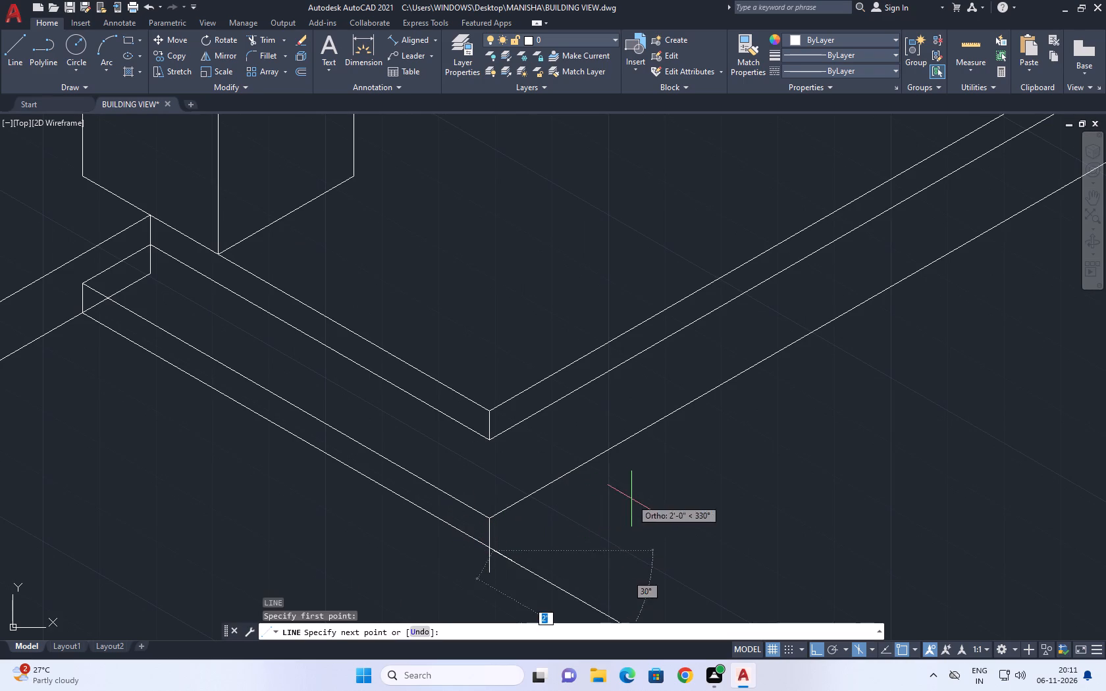
{"action": "key", "text": "space"}
{"action": "key", "text": "space"}
{"action": "scroll", "coordinate": [485, 549], "scroll_direction": "up", "scroll_amount": 2}
{"action": "left_click", "coordinate": [494, 547]}
{"action": "scroll", "coordinate": [553, 521], "scroll_direction": "down", "scroll_amount": 2}
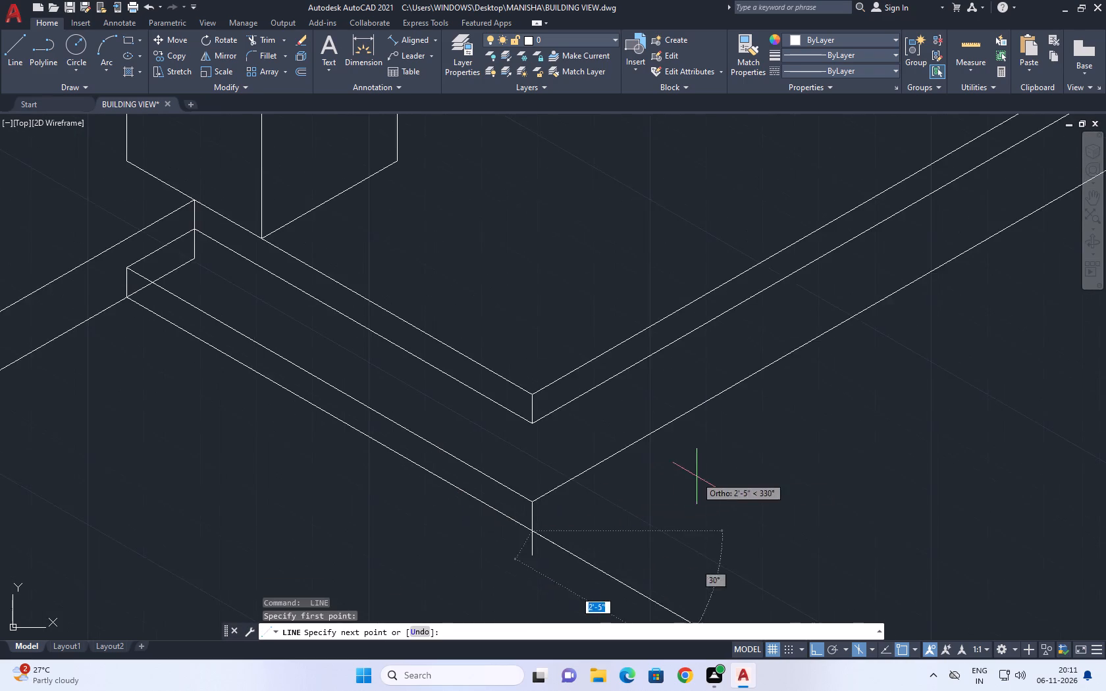
{"action": "middle_click_drag", "start_coordinate": [697, 476], "coordinate": [513, 496]}
{"action": "key", "text": "F5"}
{"action": "scroll", "coordinate": [481, 487], "scroll_direction": "down", "scroll_amount": 2}
{"action": "middle_click_drag", "start_coordinate": [837, 357], "coordinate": [573, 455]}
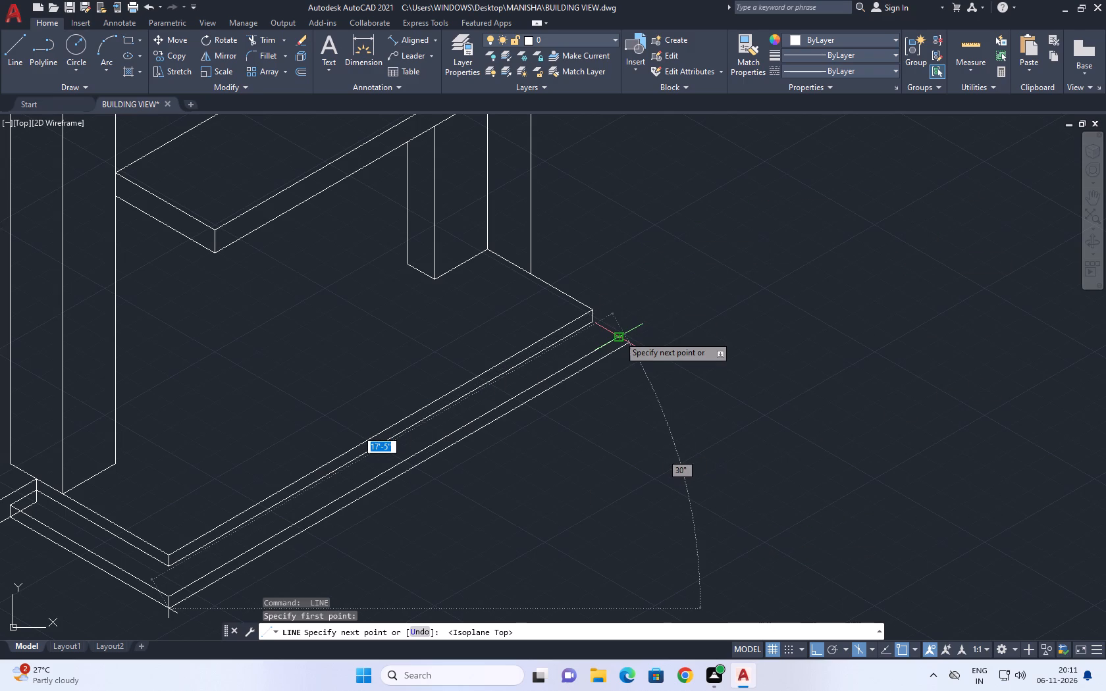
{"action": "left_click", "coordinate": [708, 319]}
{"action": "right_click", "coordinate": [646, 257]}
{"action": "left_click", "coordinate": [724, 274]}
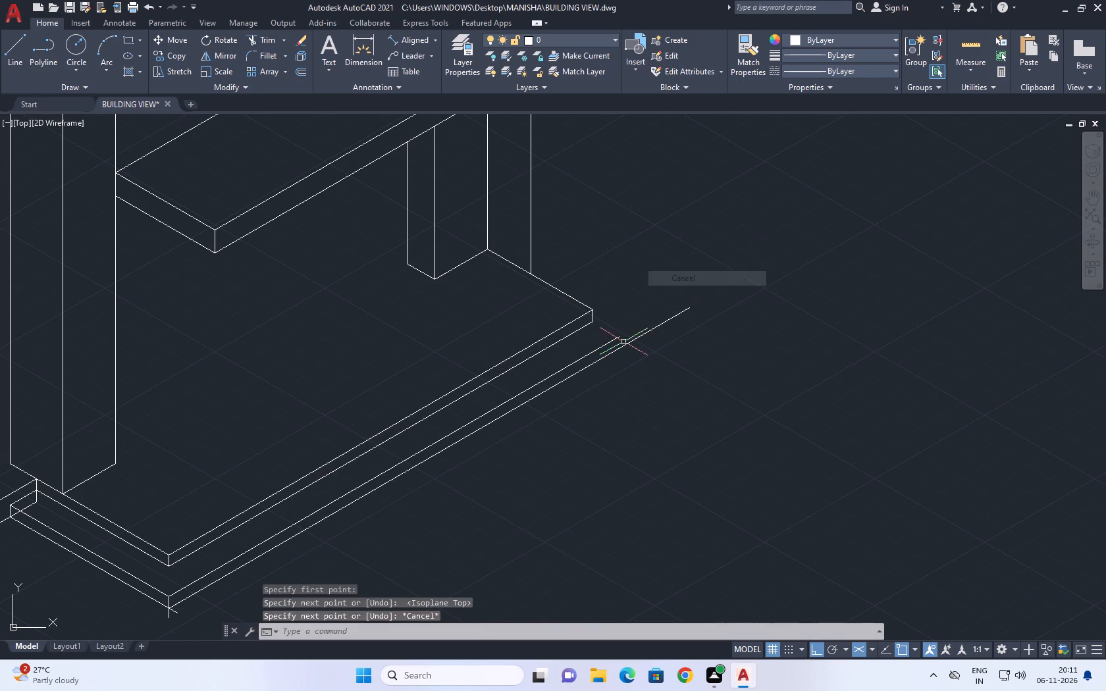
Trim the parts of the plinth's vertical corner line and bottom edge hidden behind the lower step's inner end.
{"action": "middle_click_drag", "start_coordinate": [592, 371], "coordinate": [600, 309]}
{"action": "scroll", "coordinate": [611, 289], "scroll_direction": "up", "scroll_amount": 1}
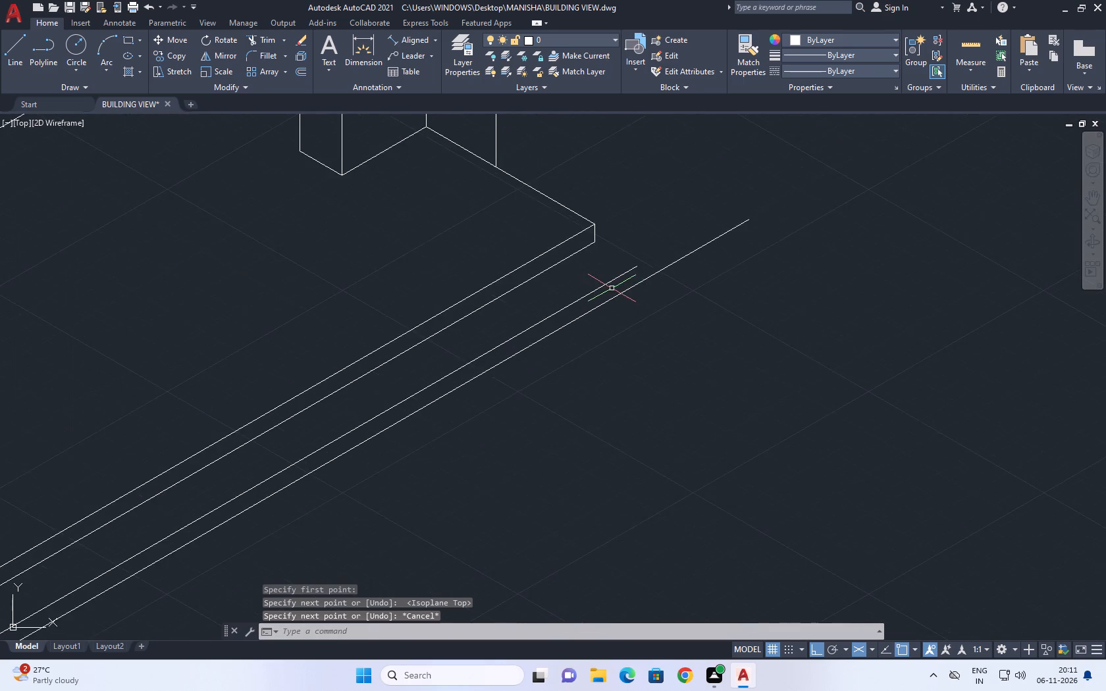
{"action": "middle_click_drag", "start_coordinate": [612, 288], "coordinate": [829, 269]}
{"action": "scroll", "coordinate": [908, 269], "scroll_direction": "down", "scroll_amount": 2}
{"action": "middle_click_drag", "start_coordinate": [912, 281], "coordinate": [695, 352]}
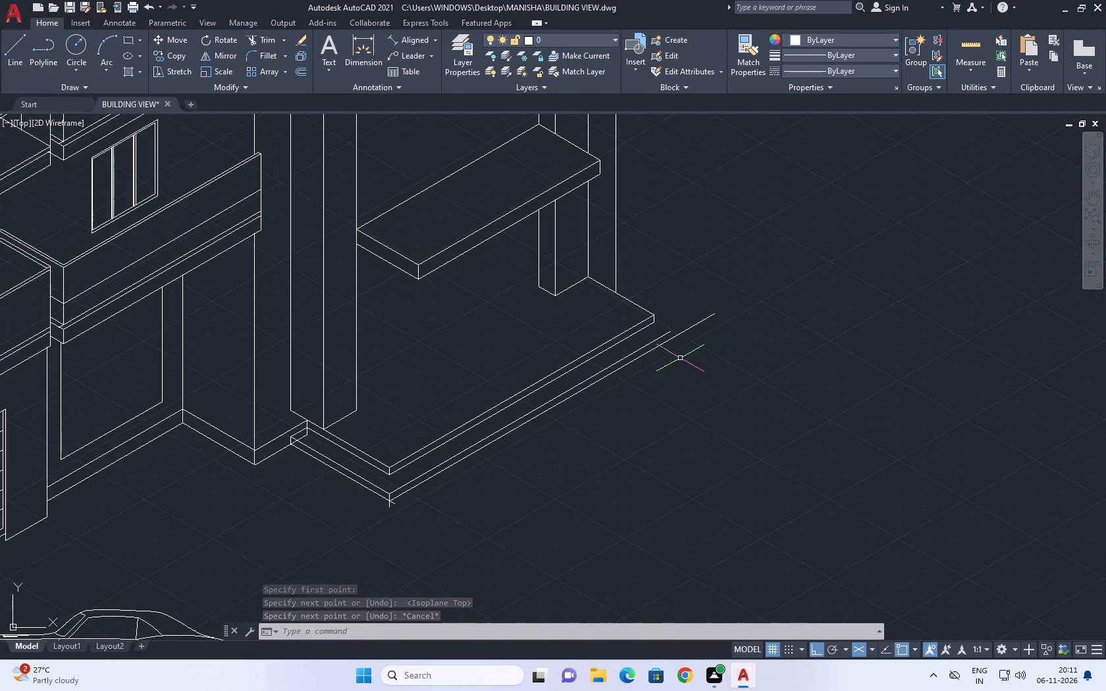
{"action": "left_click", "coordinate": [271, 39]}
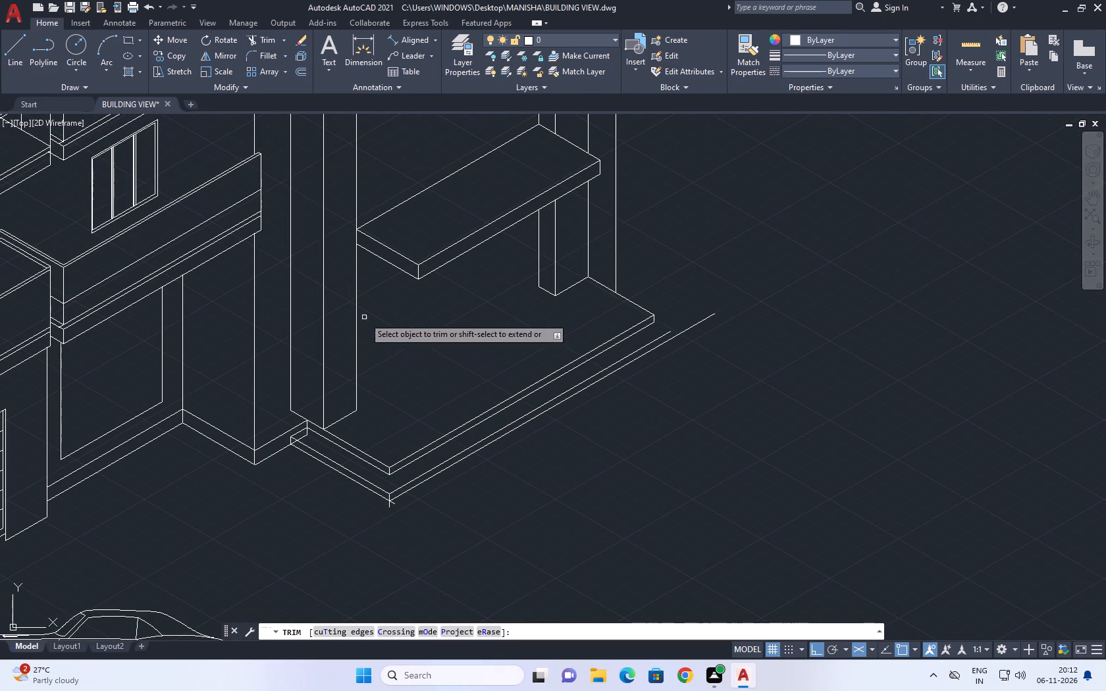
{"action": "scroll", "coordinate": [314, 432], "scroll_direction": "up", "scroll_amount": 2}
{"action": "middle_click_drag", "start_coordinate": [283, 443], "coordinate": [307, 349]}
{"action": "scroll", "coordinate": [313, 380], "scroll_direction": "up", "scroll_amount": 2}
{"action": "scroll", "coordinate": [300, 307], "scroll_direction": "up", "scroll_amount": 2}
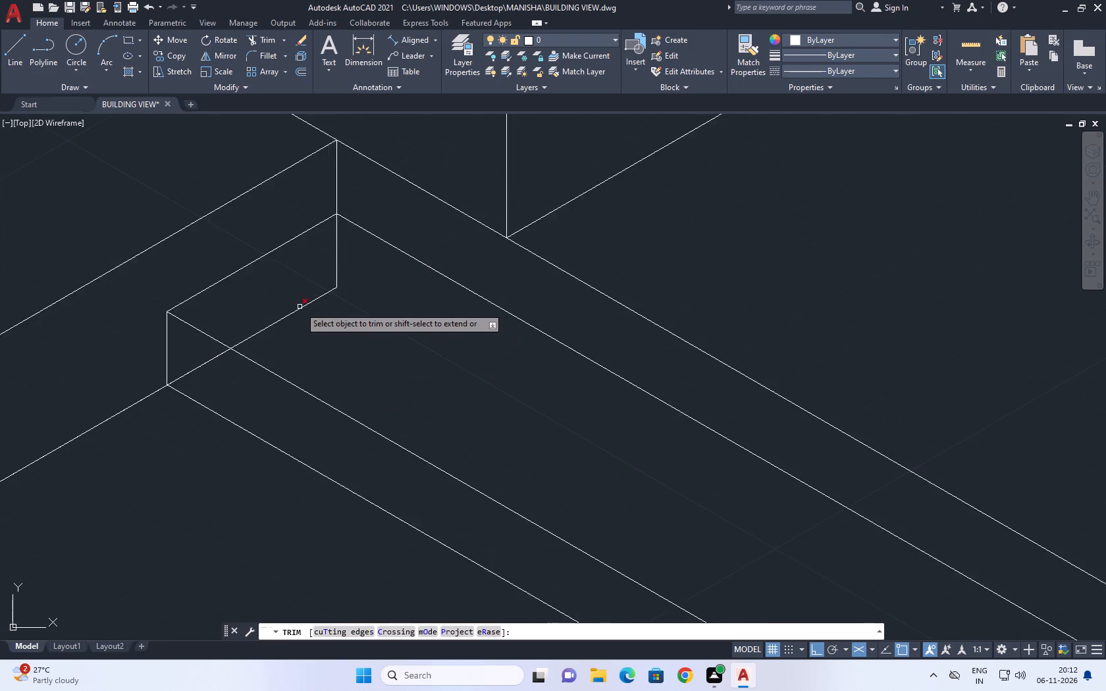
{"action": "left_click_drag", "start_coordinate": [361, 245], "coordinate": [349, 250]}
{"action": "left_click", "coordinate": [282, 303]}
{"action": "left_click", "coordinate": [283, 313]}
{"action": "left_click", "coordinate": [291, 329]}
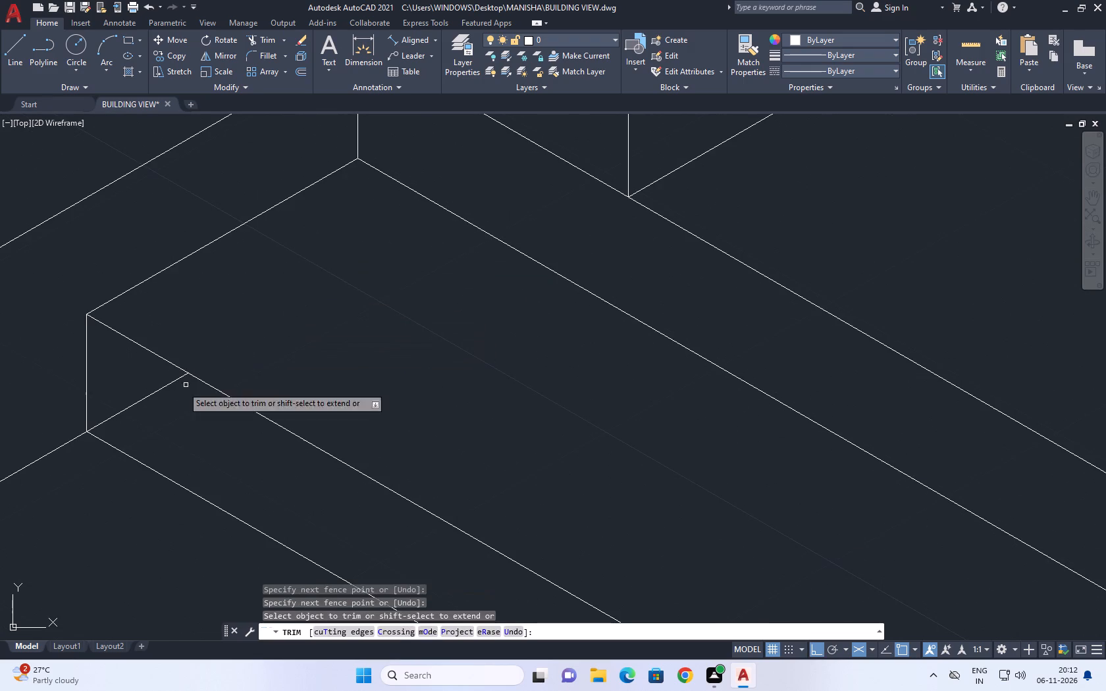
{"action": "left_click", "coordinate": [157, 402]}
{"action": "left_click", "coordinate": [127, 376]}
Trim the overhanging ends of the vertical line and the short side's bottom edge at the lower step's outer corner.
{"action": "scroll", "coordinate": [196, 381], "scroll_direction": "down", "scroll_amount": 4}
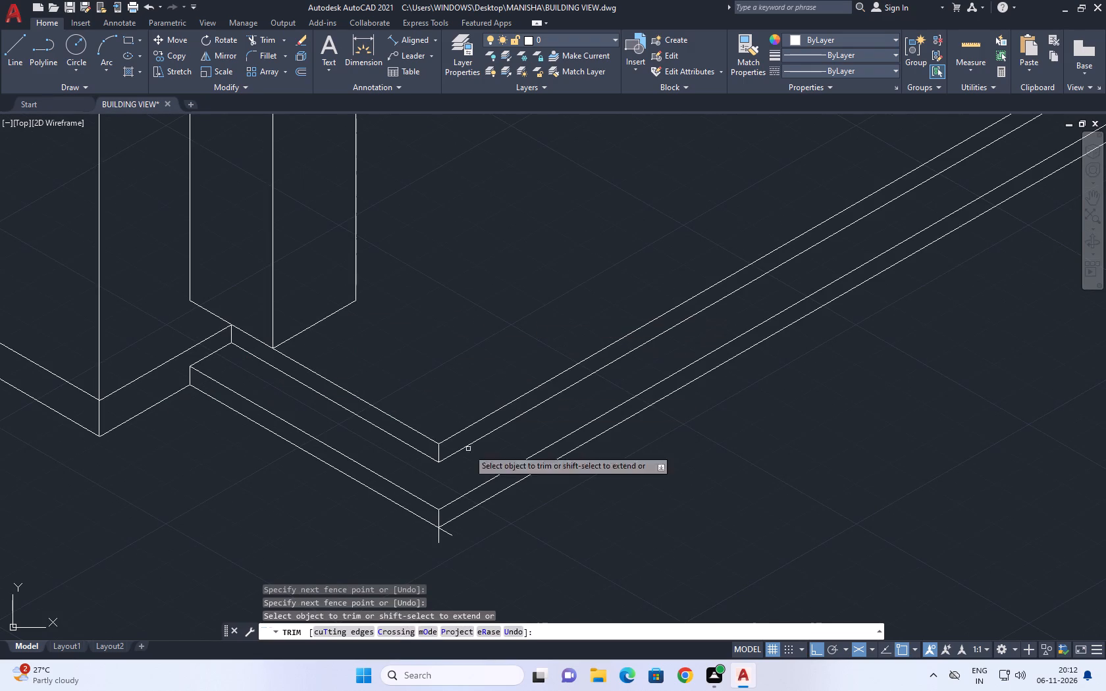
{"action": "scroll", "coordinate": [429, 558], "scroll_direction": "up", "scroll_amount": 3}
{"action": "middle_click_drag", "start_coordinate": [439, 532], "coordinate": [513, 403]}
{"action": "scroll", "coordinate": [527, 395], "scroll_direction": "up", "scroll_amount": 1}
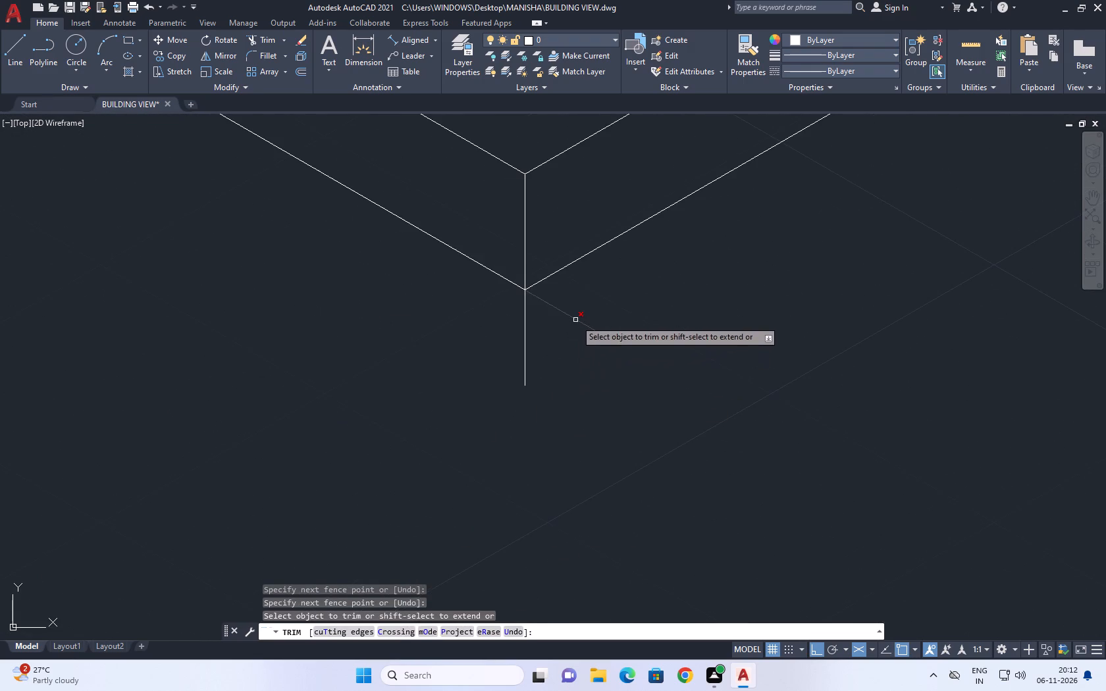
{"action": "left_click_drag", "start_coordinate": [630, 303], "coordinate": [592, 332]}
{"action": "left_click_drag", "start_coordinate": [483, 359], "coordinate": [475, 367]}
{"action": "left_click", "coordinate": [554, 336]}
{"action": "left_click_drag", "start_coordinate": [512, 338], "coordinate": [488, 342]}
{"action": "scroll", "coordinate": [512, 343], "scroll_direction": "down", "scroll_amount": 6}
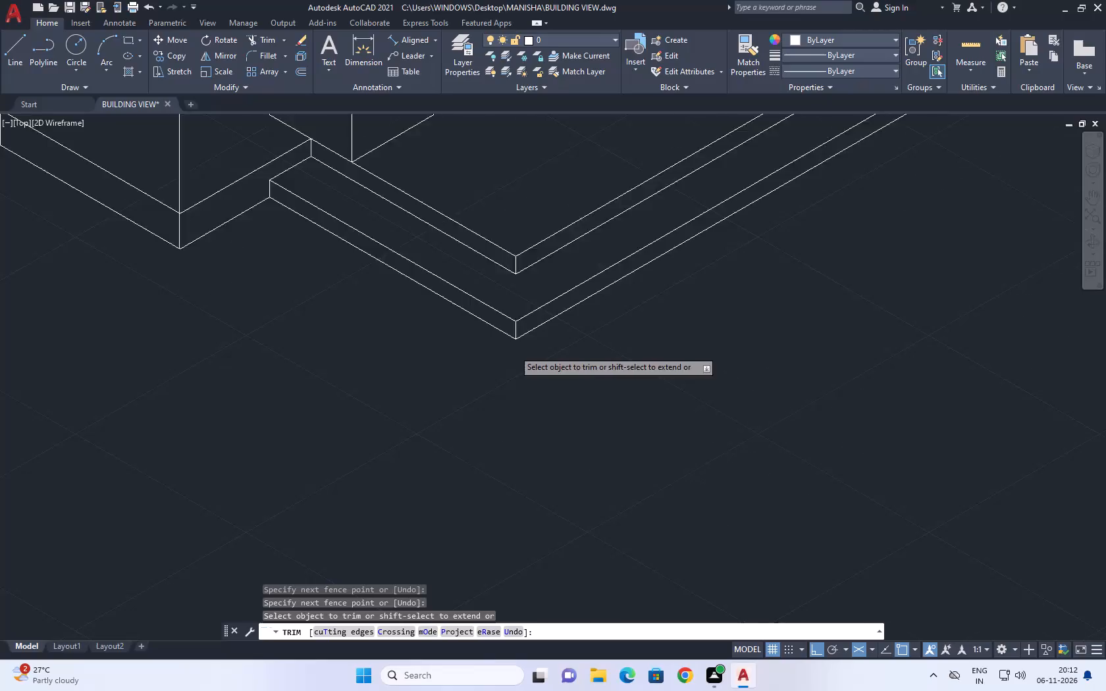
{"action": "middle_click_drag", "start_coordinate": [607, 315], "coordinate": [554, 373]}
{"action": "middle_click_drag", "start_coordinate": [788, 234], "coordinate": [760, 311]}
{"action": "right_click", "coordinate": [816, 218]}
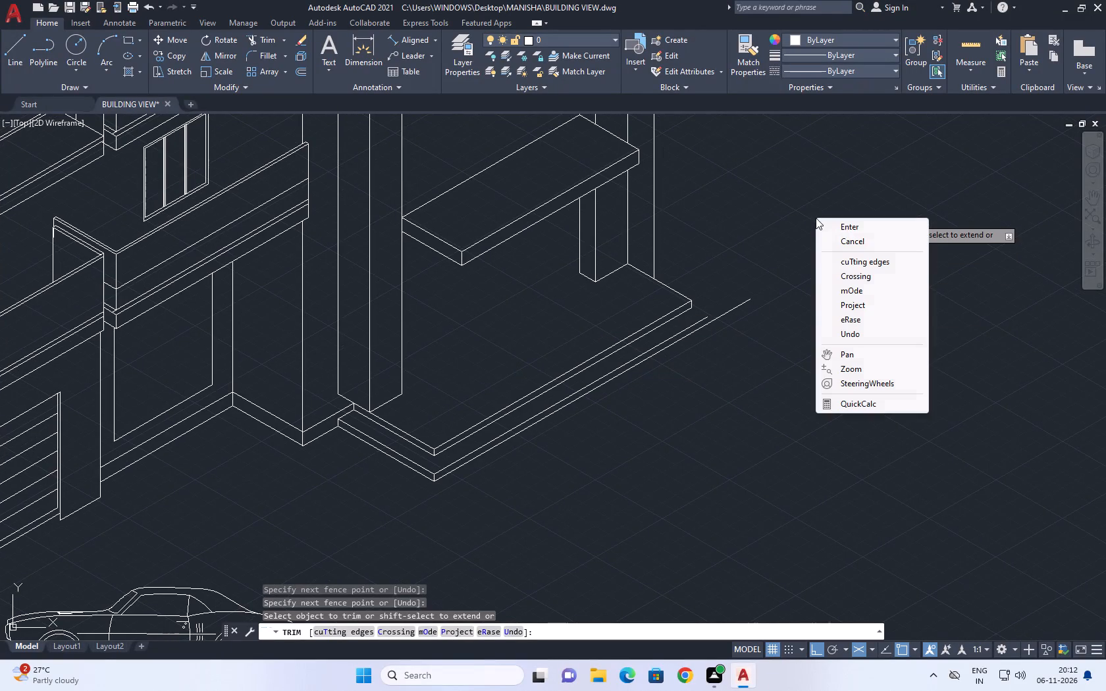
{"action": "left_click", "coordinate": [804, 209]}
{"action": "left_click", "coordinate": [750, 251]}
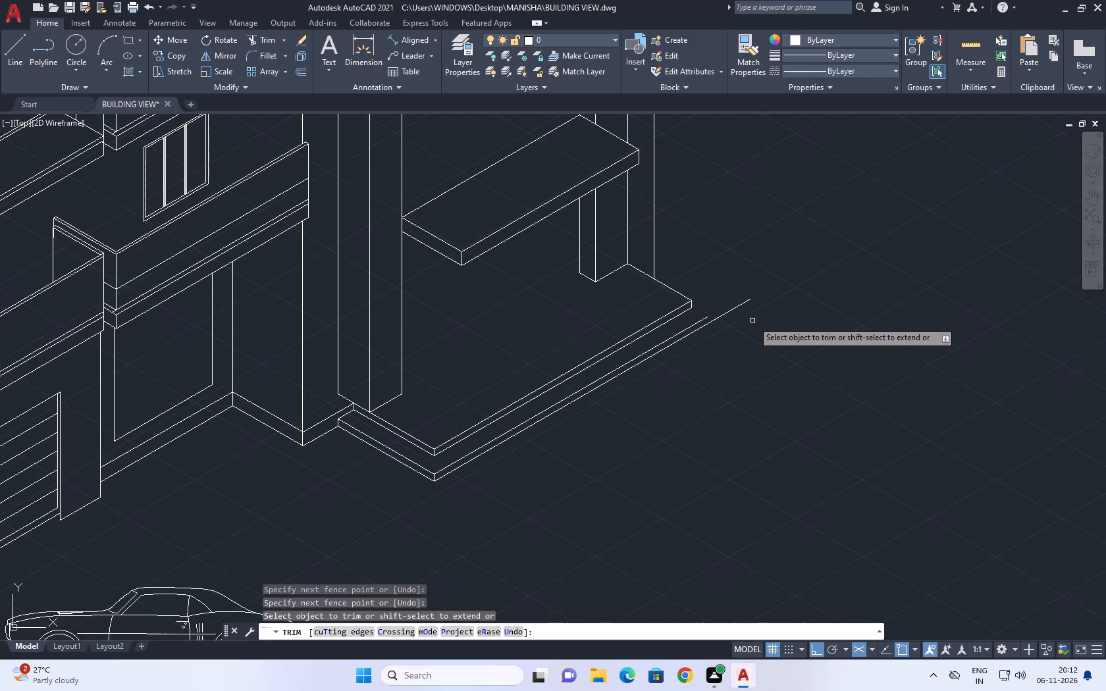
{"action": "scroll", "coordinate": [741, 350], "scroll_direction": "up", "scroll_amount": 1}
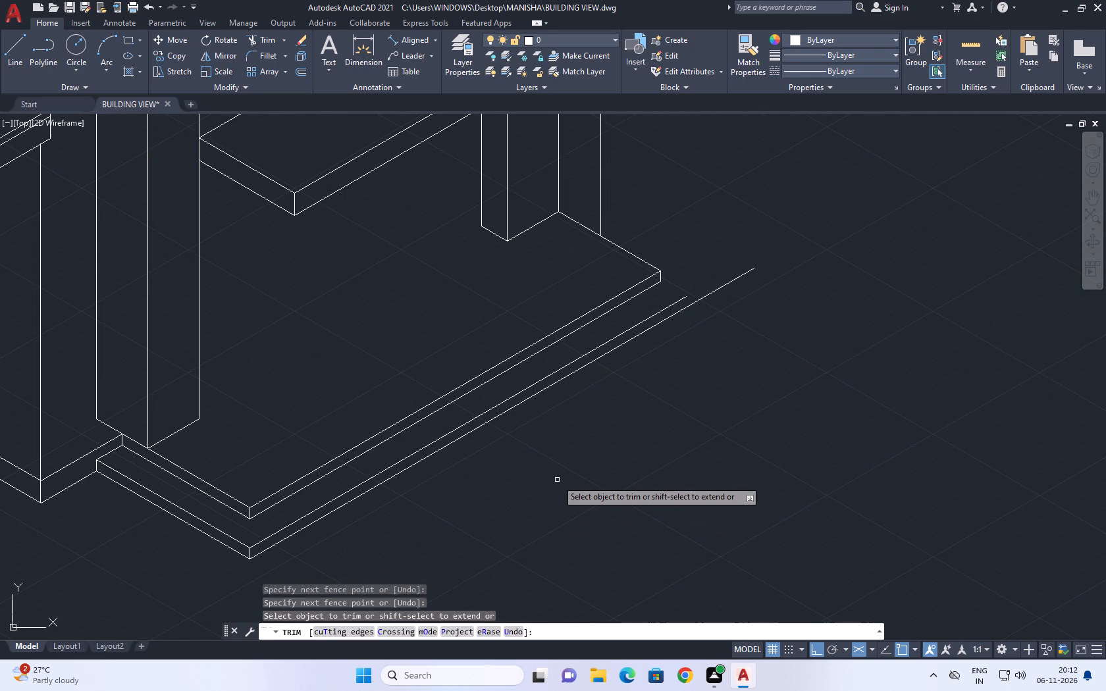
{"action": "right_click", "coordinate": [557, 478]}
{"action": "left_click", "coordinate": [608, 311]}
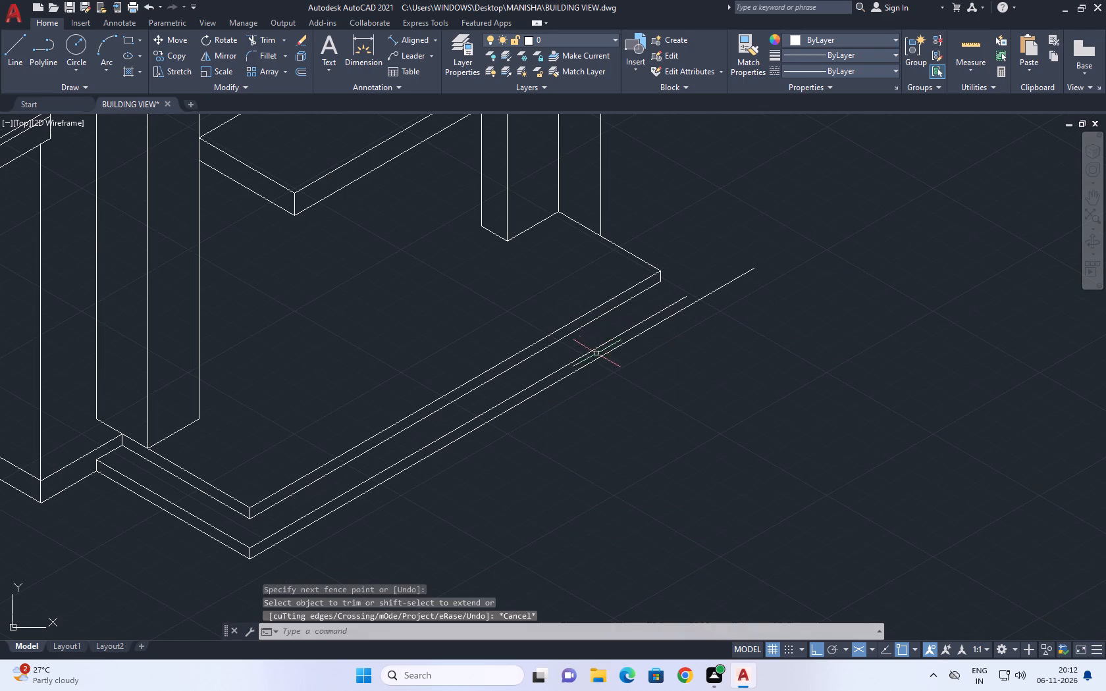
Stretch the far end of the lower step's long top edge outward at 30° to about level with the bottom edge's end.
{"action": "middle_click_drag", "start_coordinate": [600, 363], "coordinate": [537, 397]}
{"action": "middle_click_drag", "start_coordinate": [683, 344], "coordinate": [577, 431]}
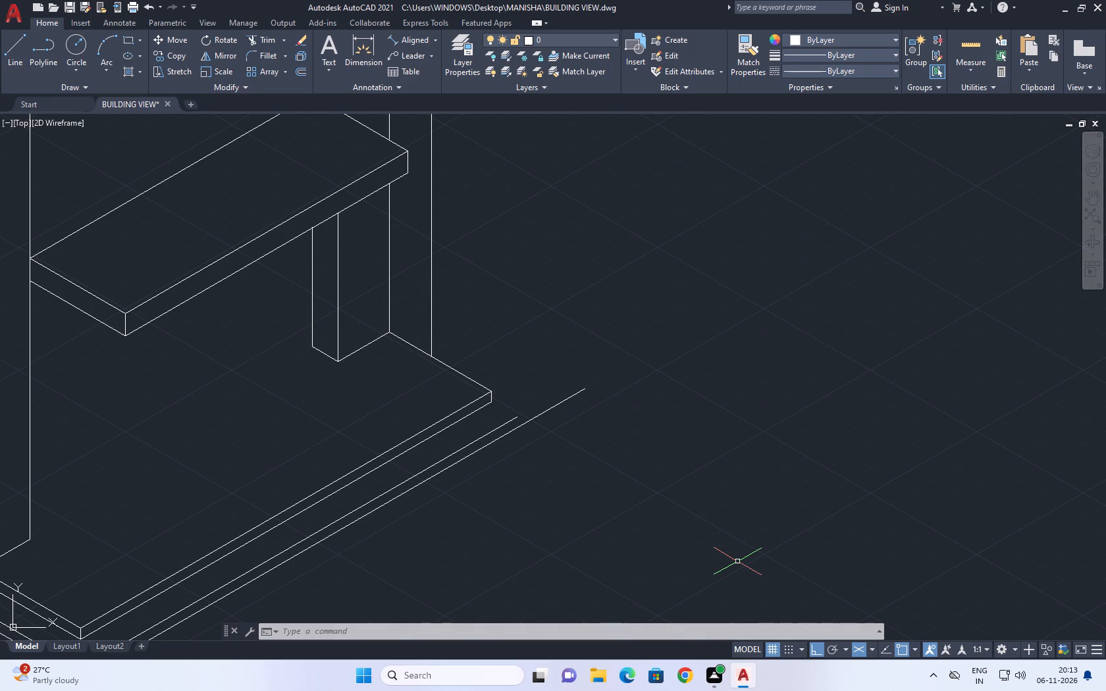
{"action": "middle_click_drag", "start_coordinate": [520, 419], "coordinate": [487, 455]}
{"action": "scroll", "coordinate": [487, 455], "scroll_direction": "up", "scroll_amount": 1}
{"action": "scroll", "coordinate": [482, 434], "scroll_direction": "down", "scroll_amount": 2}
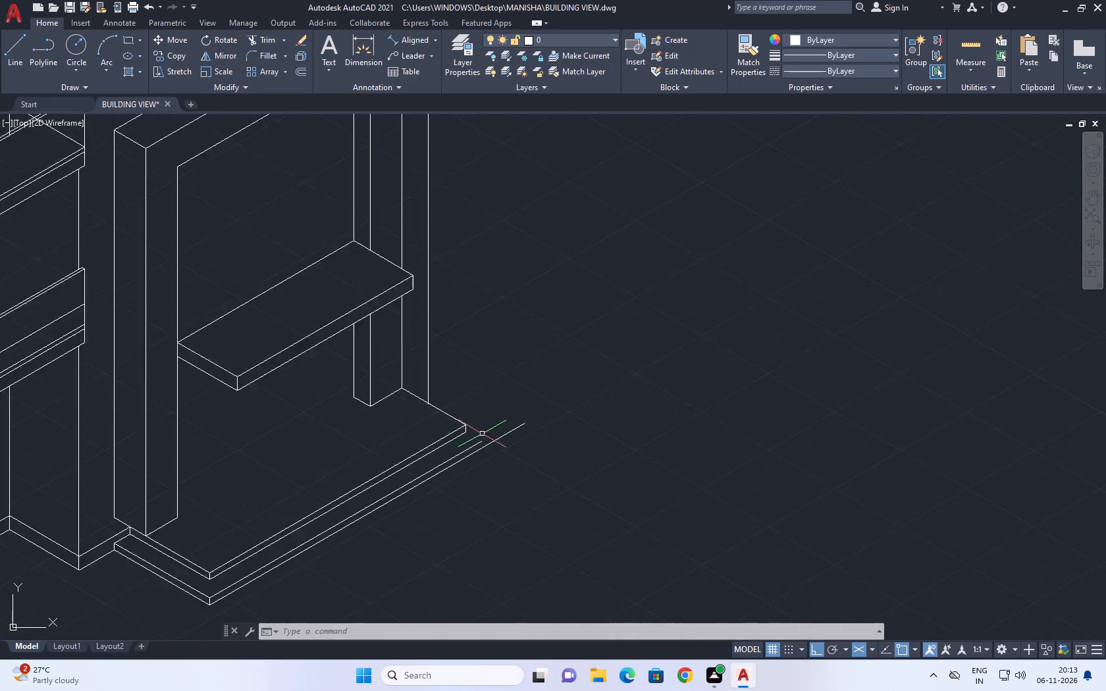
{"action": "scroll", "coordinate": [482, 434], "scroll_direction": "down", "scroll_amount": 1}
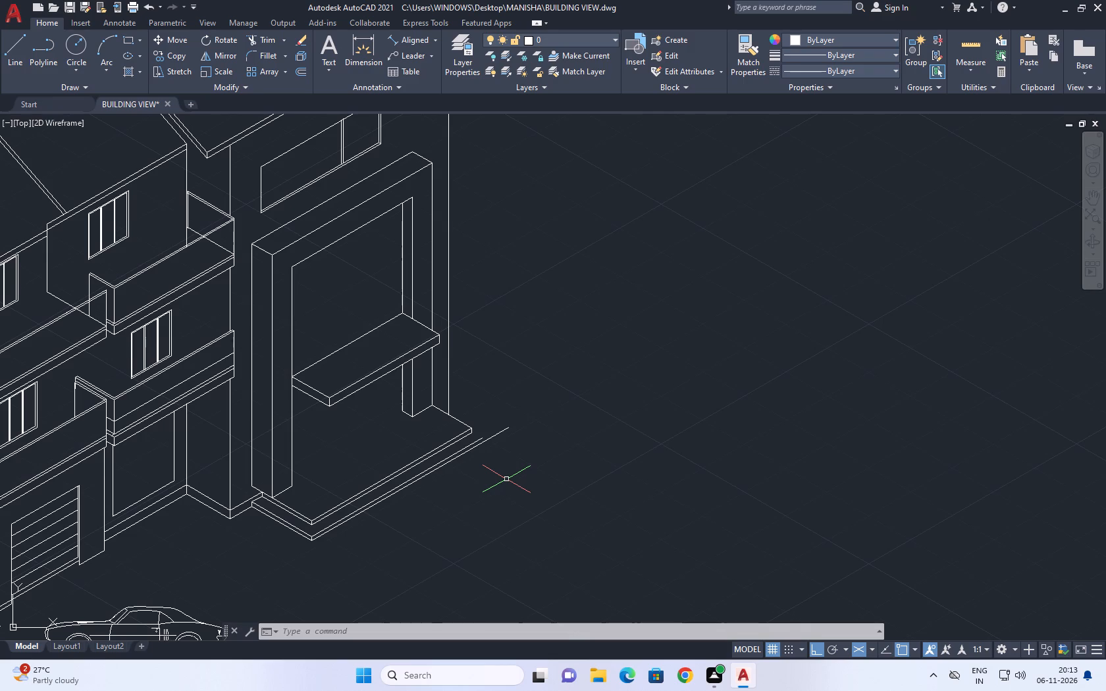
{"action": "scroll", "coordinate": [471, 457], "scroll_direction": "up", "scroll_amount": 1}
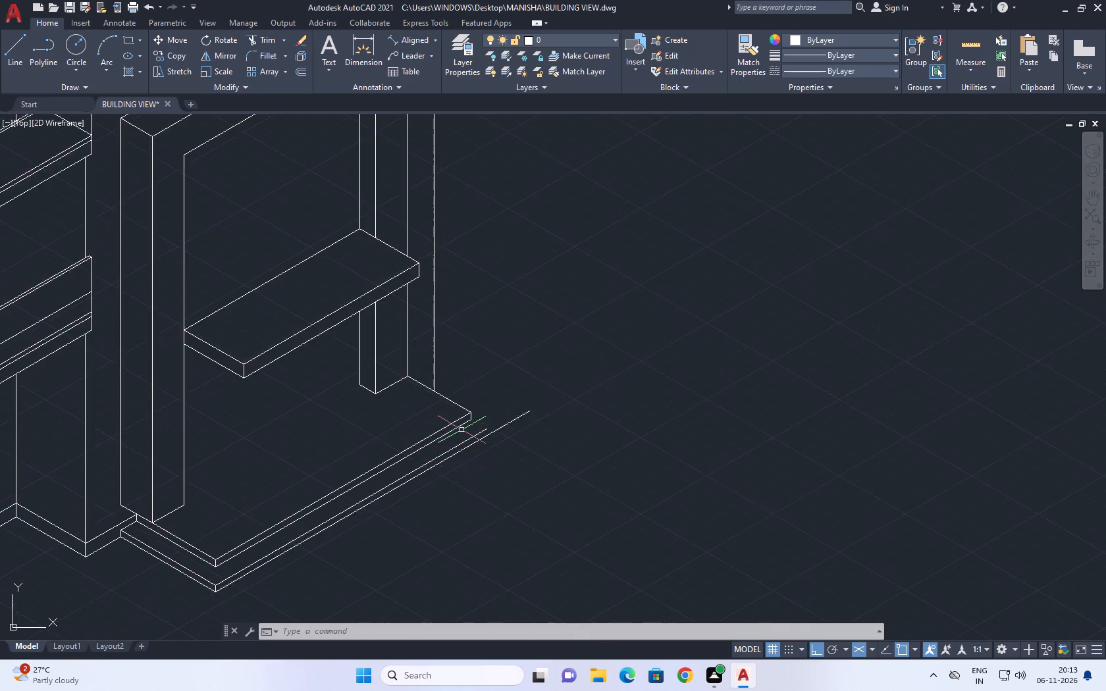
{"action": "scroll", "coordinate": [461, 430], "scroll_direction": "up", "scroll_amount": 2}
{"action": "left_click", "coordinate": [487, 442]}
{"action": "left_click", "coordinate": [480, 455]}
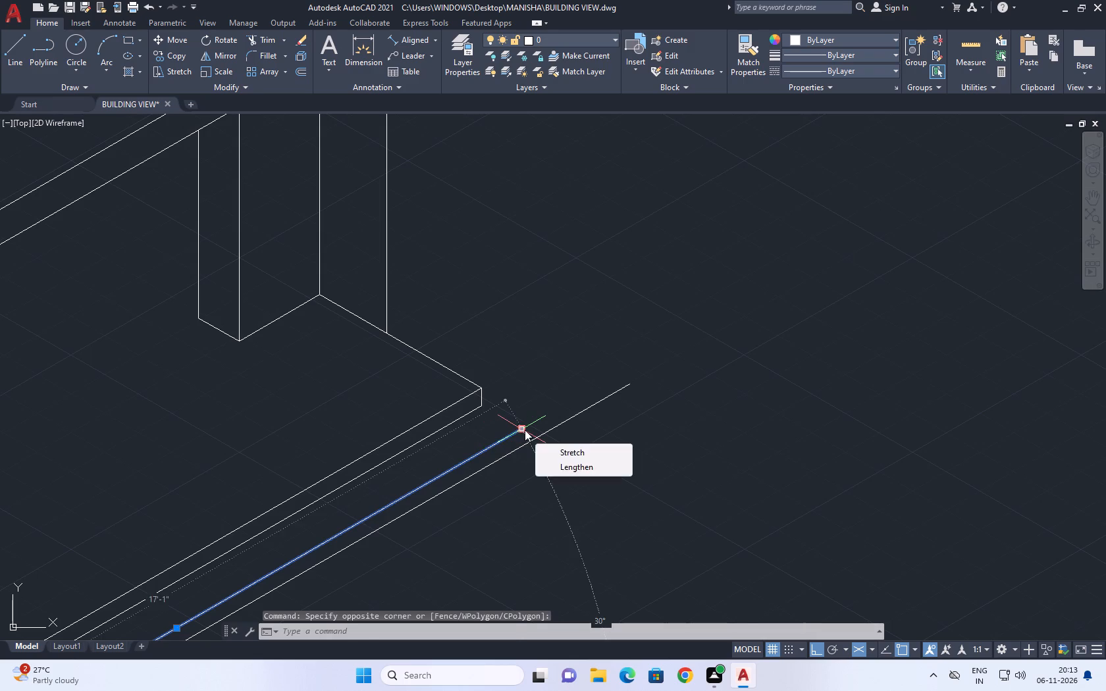
{"action": "left_click", "coordinate": [525, 430]}
{"action": "left_click", "coordinate": [621, 374]}
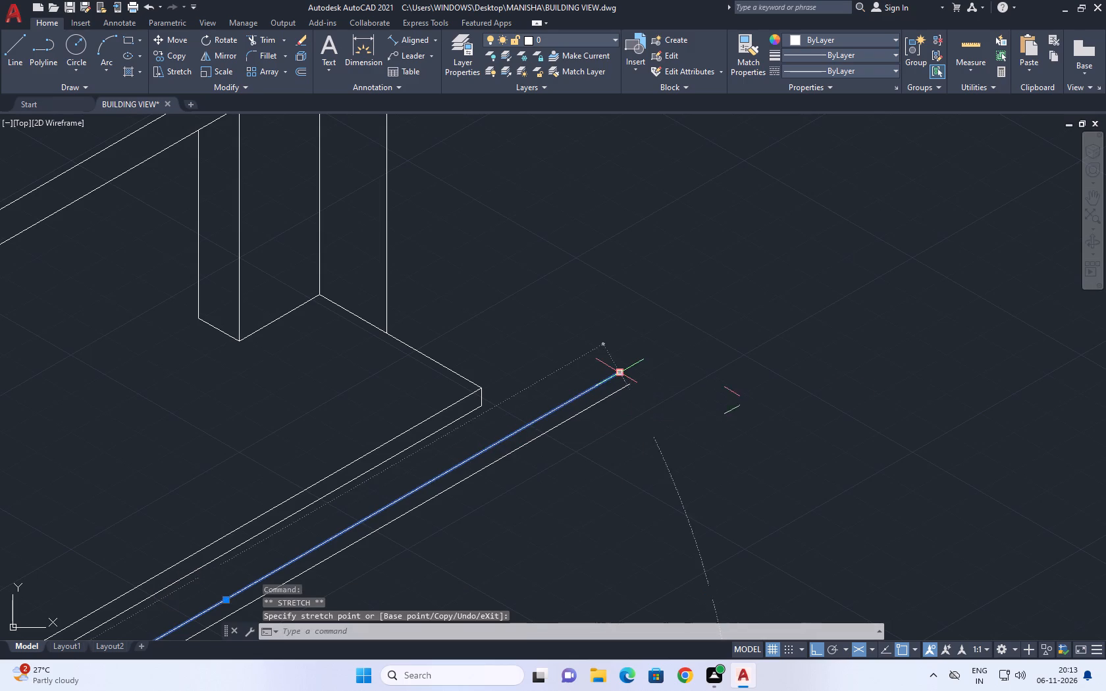
{"action": "right_click", "coordinate": [869, 379]}
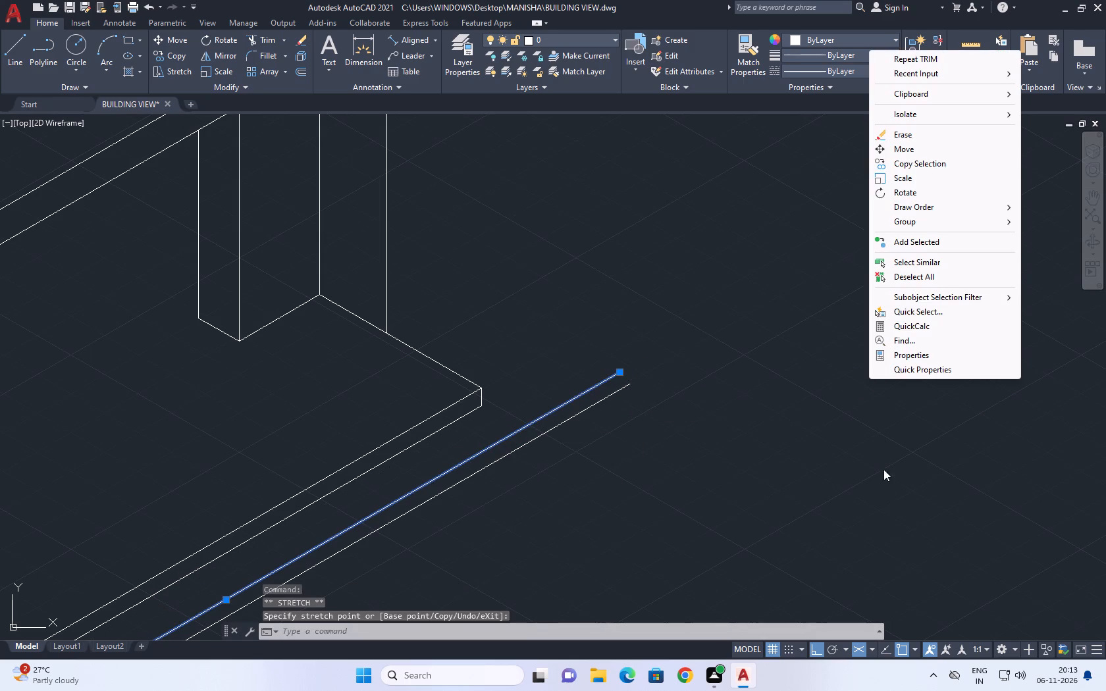
{"action": "left_click_drag", "start_coordinate": [814, 397], "coordinate": [807, 403]}
{"action": "left_click", "coordinate": [750, 430]}
{"action": "right_click", "coordinate": [770, 407]}
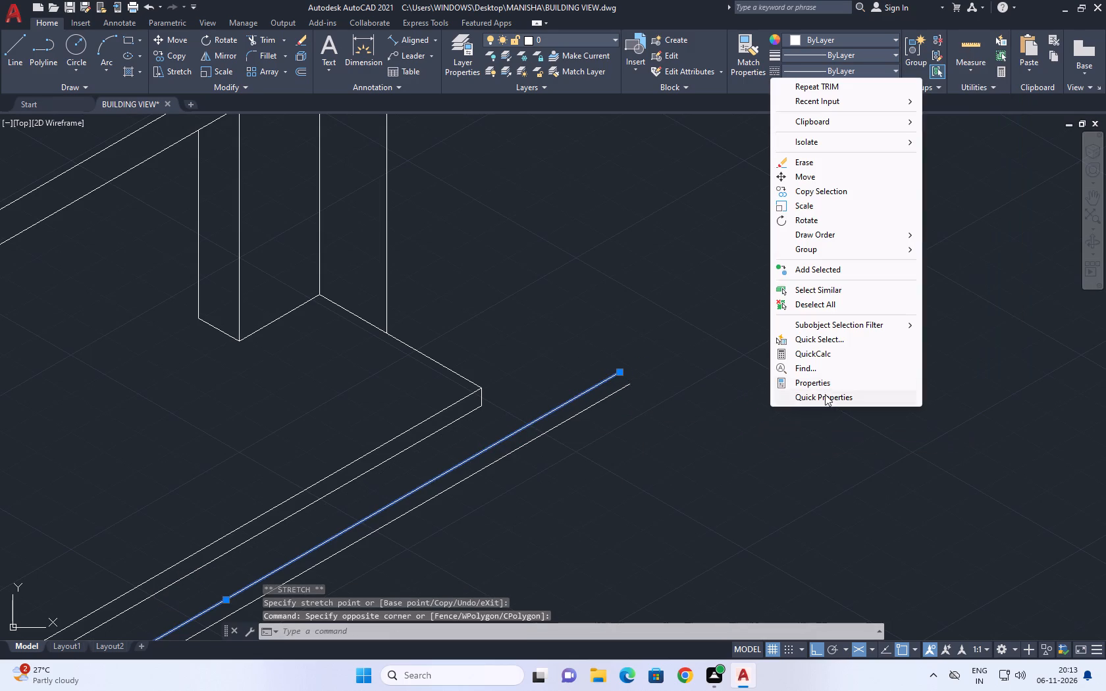
{"action": "left_click", "coordinate": [855, 308]}
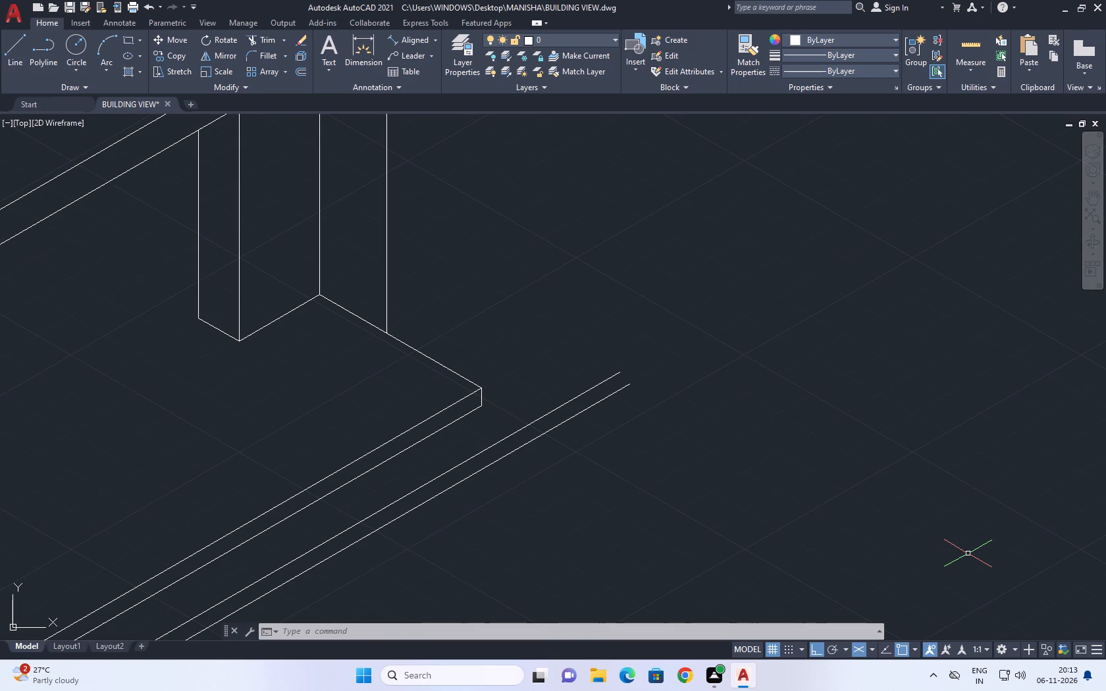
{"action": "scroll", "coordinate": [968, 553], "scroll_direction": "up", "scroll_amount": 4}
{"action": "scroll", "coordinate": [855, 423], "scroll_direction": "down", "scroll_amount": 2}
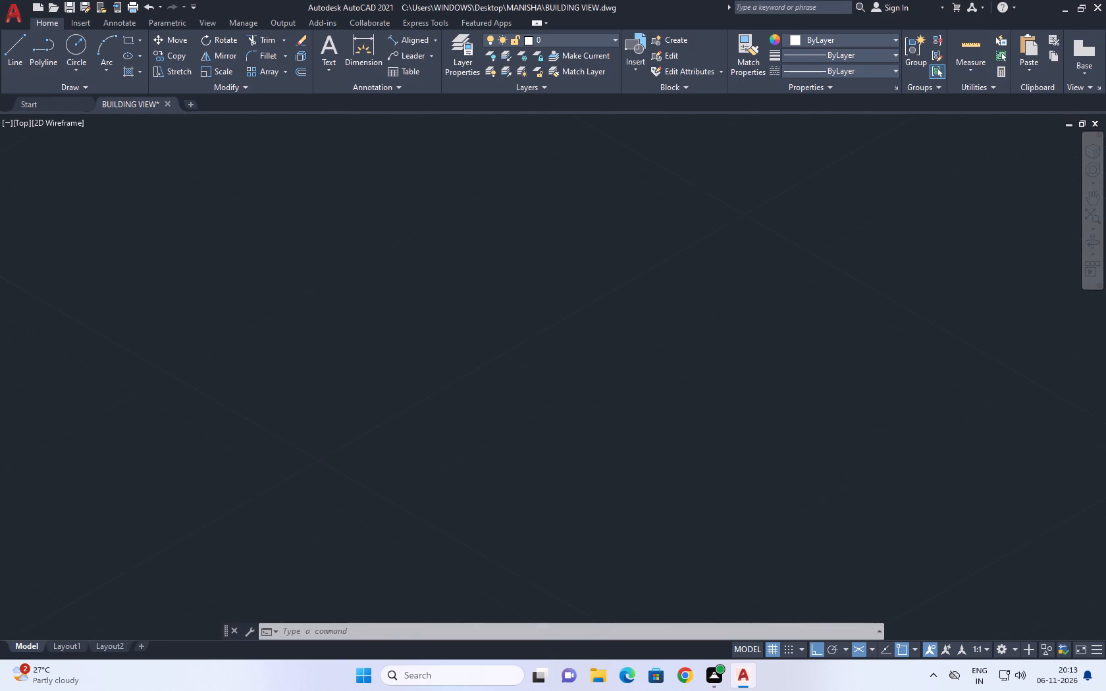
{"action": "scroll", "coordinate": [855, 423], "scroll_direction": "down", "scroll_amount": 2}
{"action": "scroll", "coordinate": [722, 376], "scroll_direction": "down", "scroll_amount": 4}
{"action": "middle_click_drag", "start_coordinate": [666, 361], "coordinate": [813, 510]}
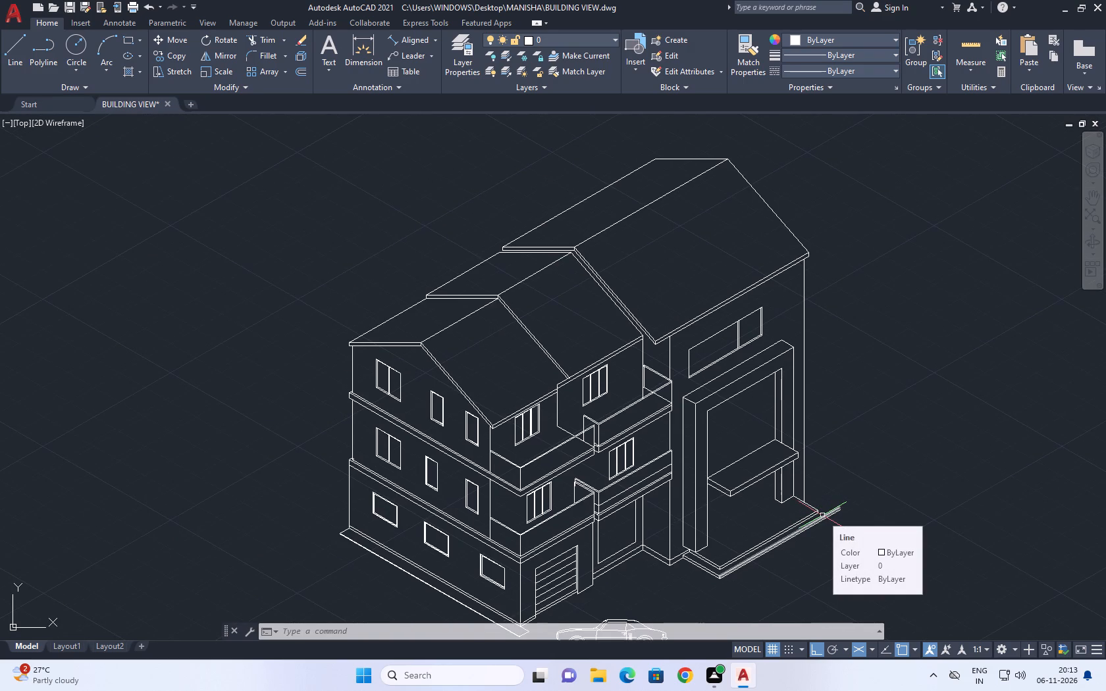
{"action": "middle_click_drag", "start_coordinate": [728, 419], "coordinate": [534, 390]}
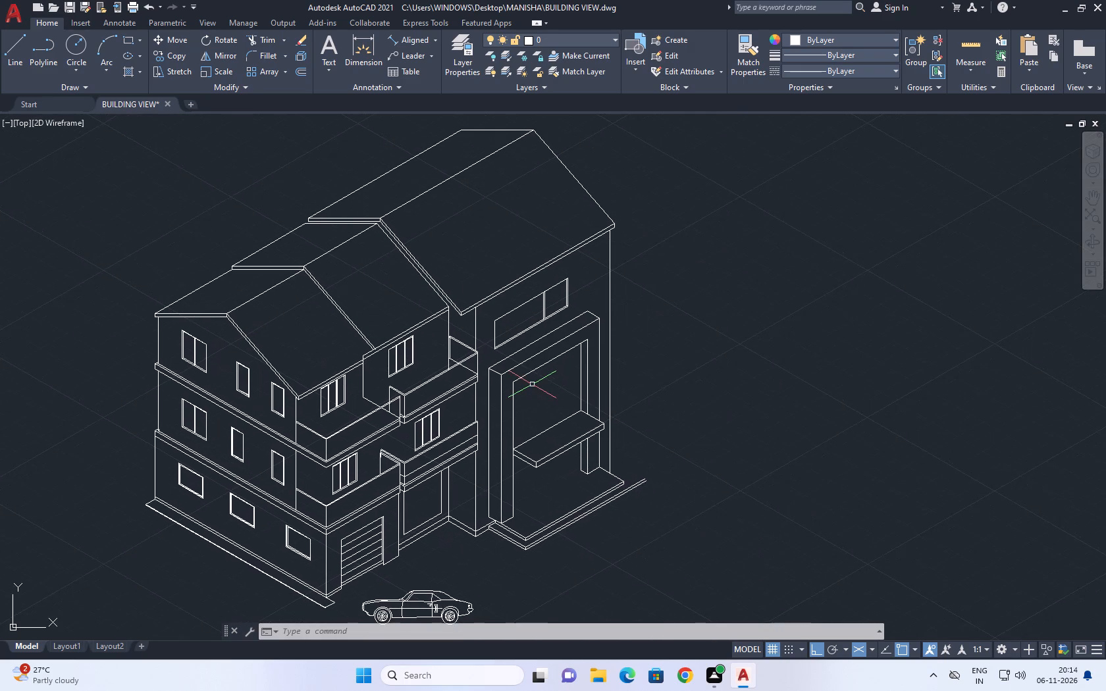
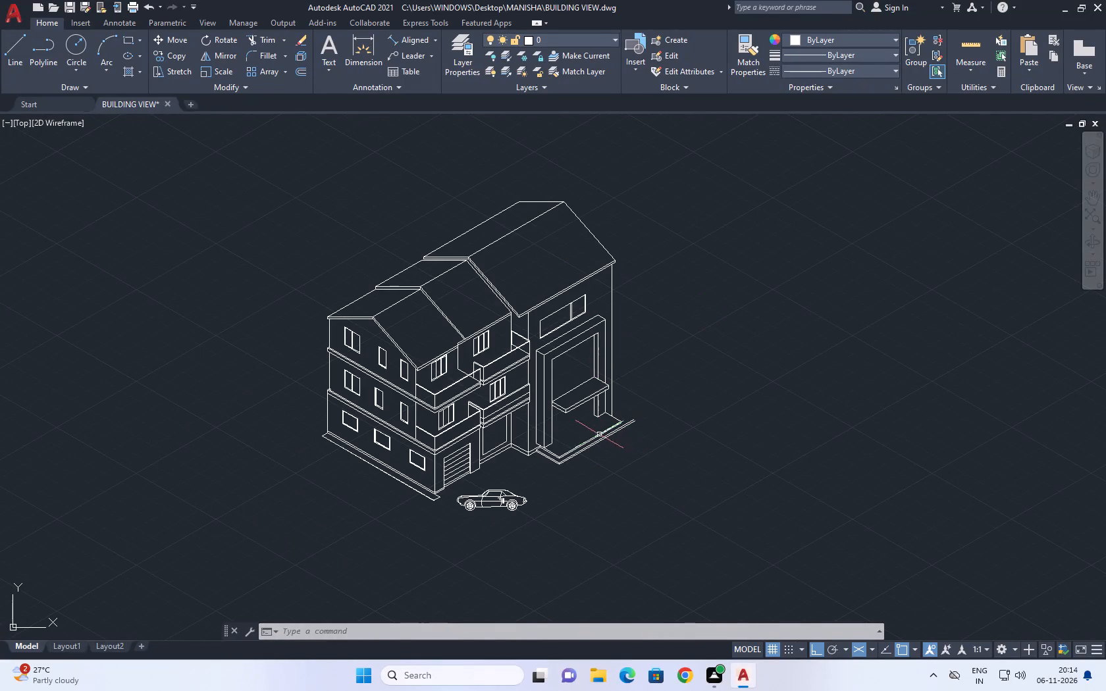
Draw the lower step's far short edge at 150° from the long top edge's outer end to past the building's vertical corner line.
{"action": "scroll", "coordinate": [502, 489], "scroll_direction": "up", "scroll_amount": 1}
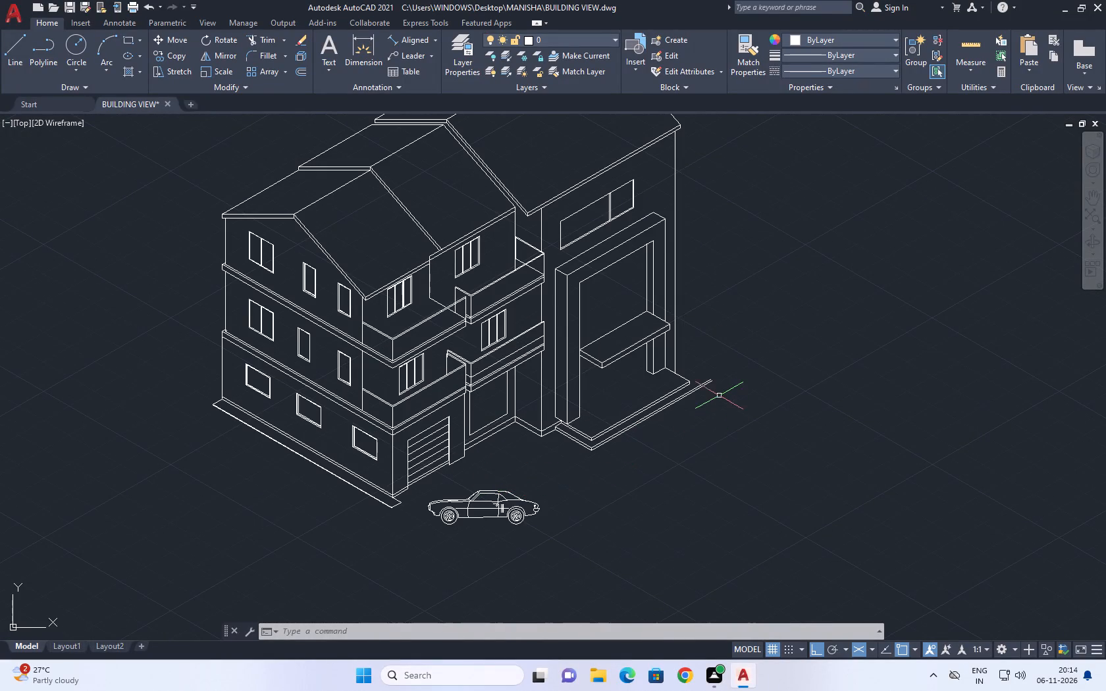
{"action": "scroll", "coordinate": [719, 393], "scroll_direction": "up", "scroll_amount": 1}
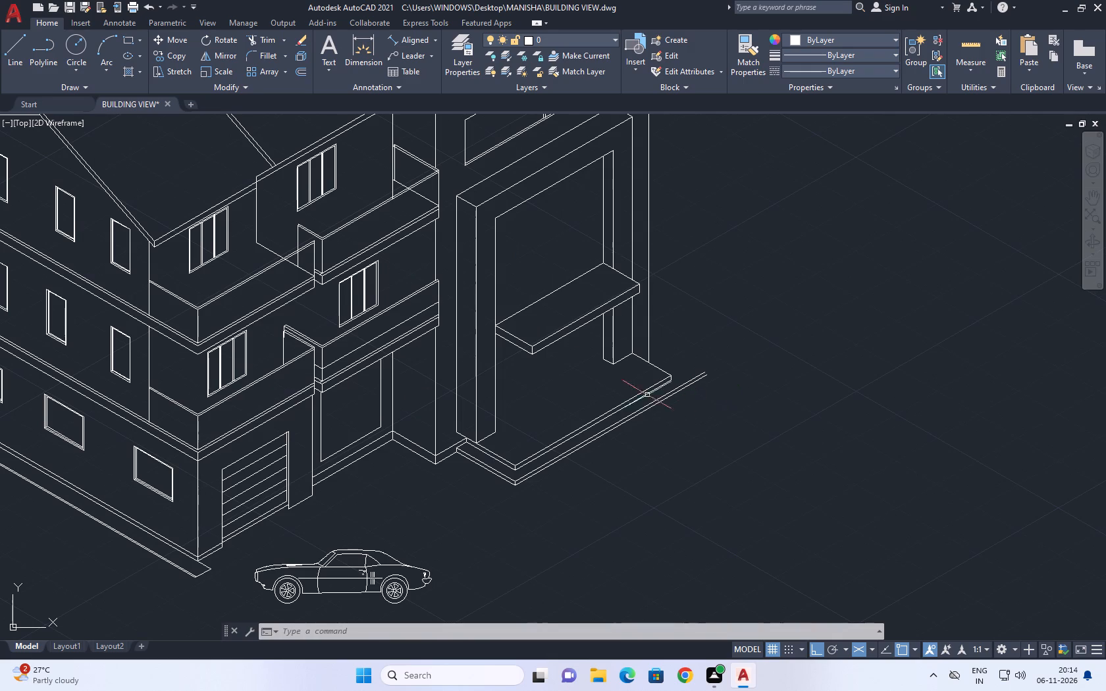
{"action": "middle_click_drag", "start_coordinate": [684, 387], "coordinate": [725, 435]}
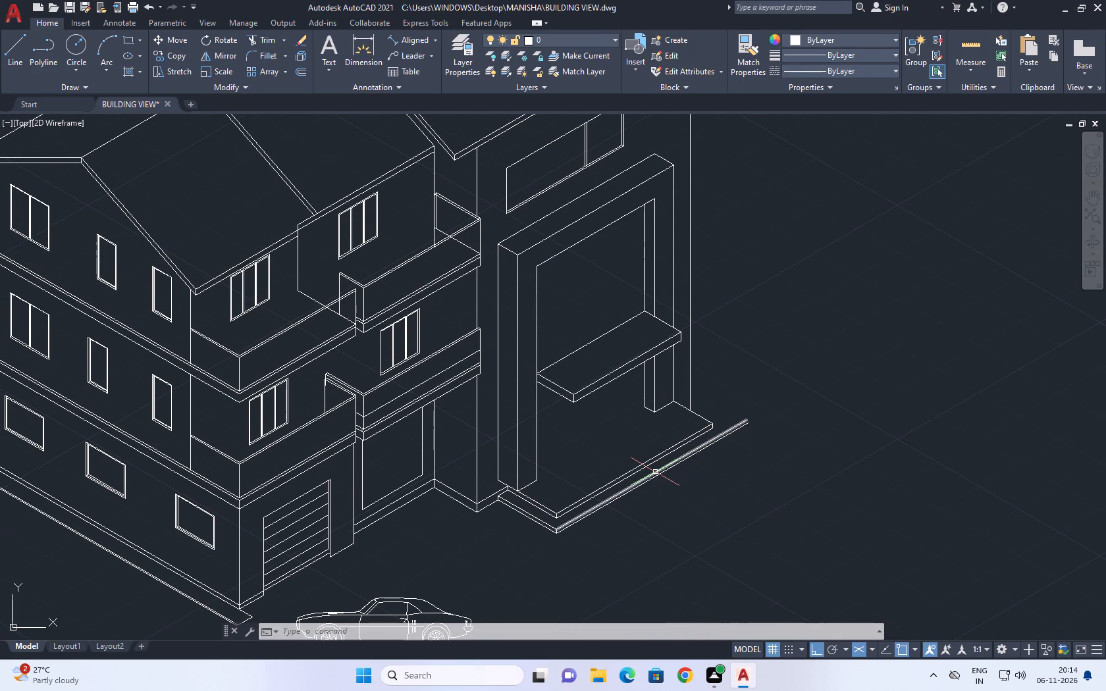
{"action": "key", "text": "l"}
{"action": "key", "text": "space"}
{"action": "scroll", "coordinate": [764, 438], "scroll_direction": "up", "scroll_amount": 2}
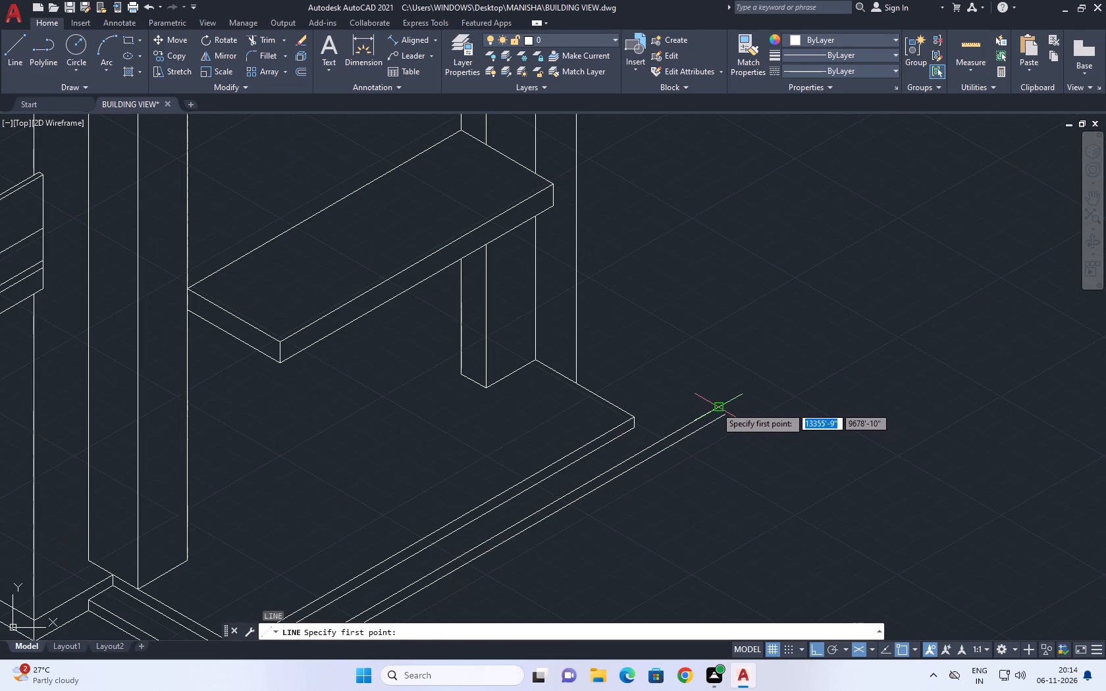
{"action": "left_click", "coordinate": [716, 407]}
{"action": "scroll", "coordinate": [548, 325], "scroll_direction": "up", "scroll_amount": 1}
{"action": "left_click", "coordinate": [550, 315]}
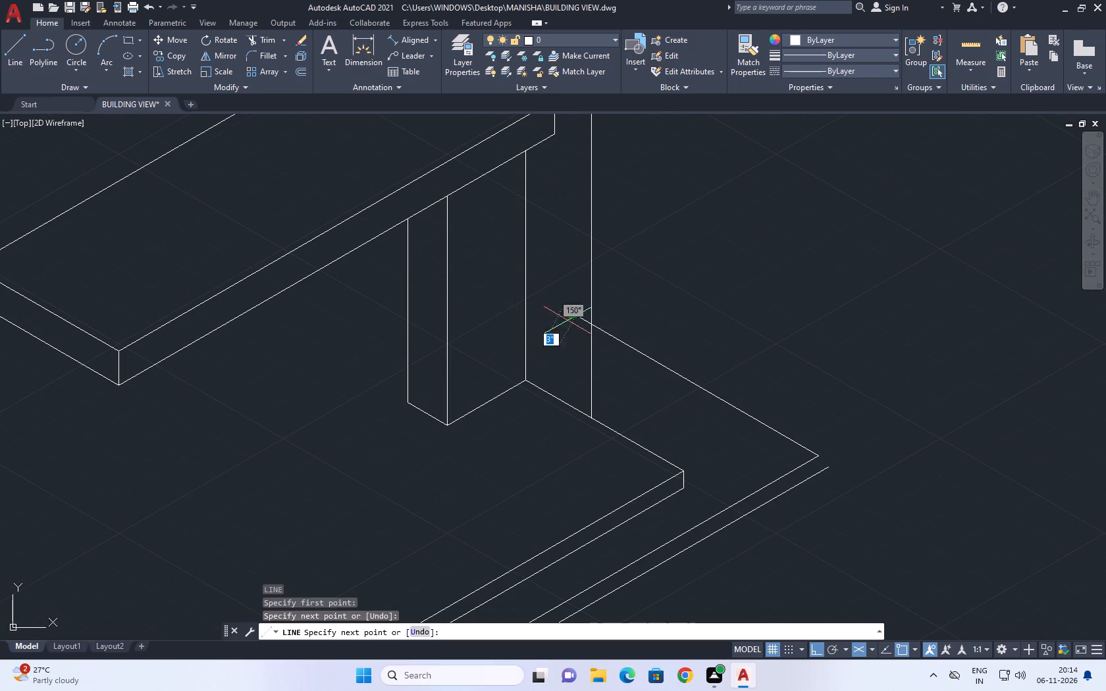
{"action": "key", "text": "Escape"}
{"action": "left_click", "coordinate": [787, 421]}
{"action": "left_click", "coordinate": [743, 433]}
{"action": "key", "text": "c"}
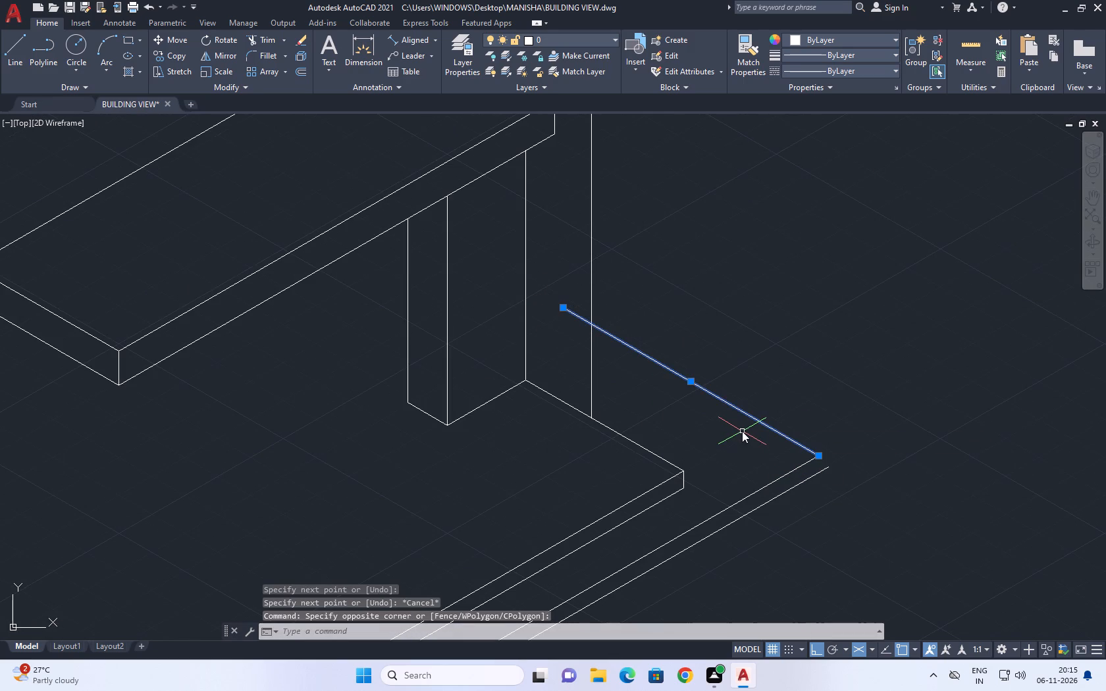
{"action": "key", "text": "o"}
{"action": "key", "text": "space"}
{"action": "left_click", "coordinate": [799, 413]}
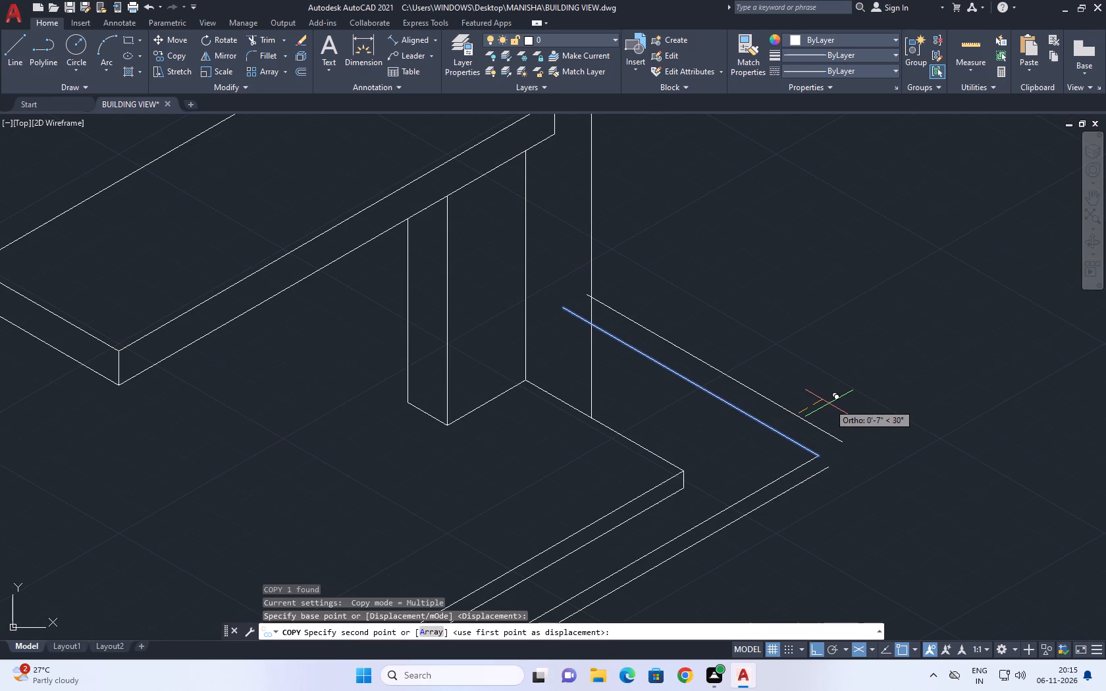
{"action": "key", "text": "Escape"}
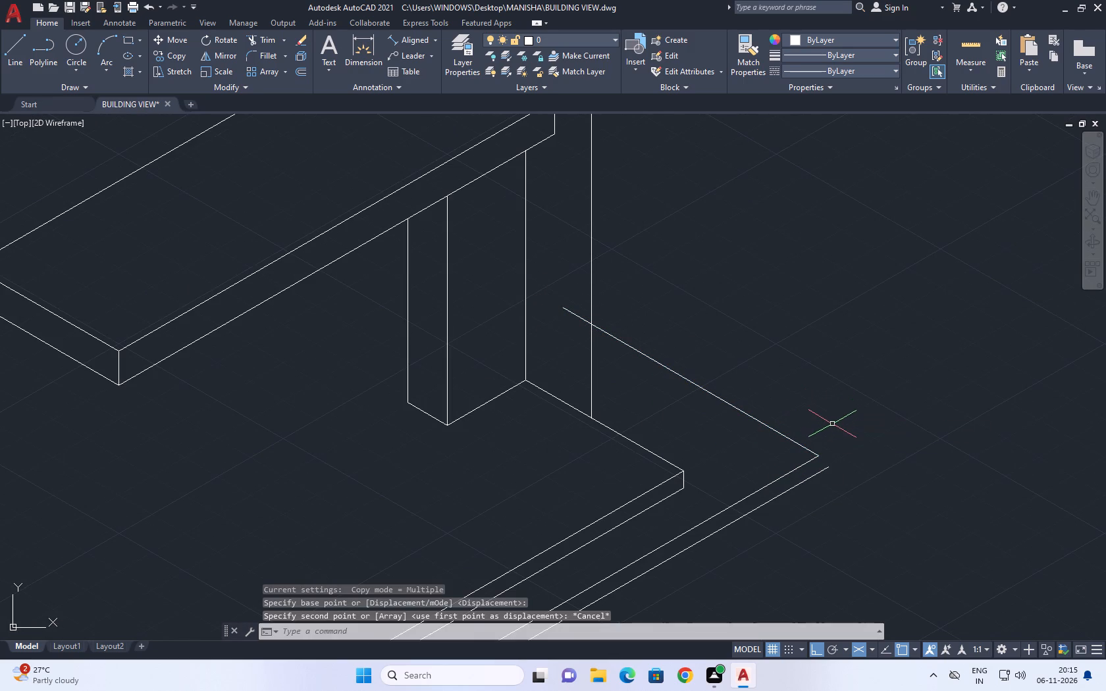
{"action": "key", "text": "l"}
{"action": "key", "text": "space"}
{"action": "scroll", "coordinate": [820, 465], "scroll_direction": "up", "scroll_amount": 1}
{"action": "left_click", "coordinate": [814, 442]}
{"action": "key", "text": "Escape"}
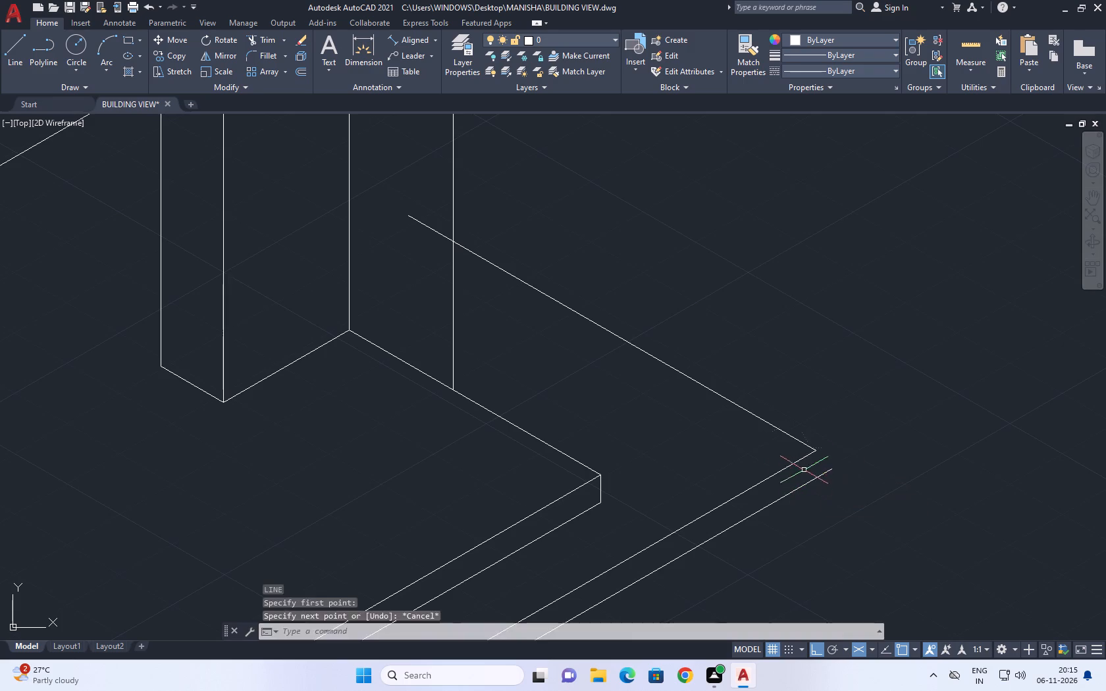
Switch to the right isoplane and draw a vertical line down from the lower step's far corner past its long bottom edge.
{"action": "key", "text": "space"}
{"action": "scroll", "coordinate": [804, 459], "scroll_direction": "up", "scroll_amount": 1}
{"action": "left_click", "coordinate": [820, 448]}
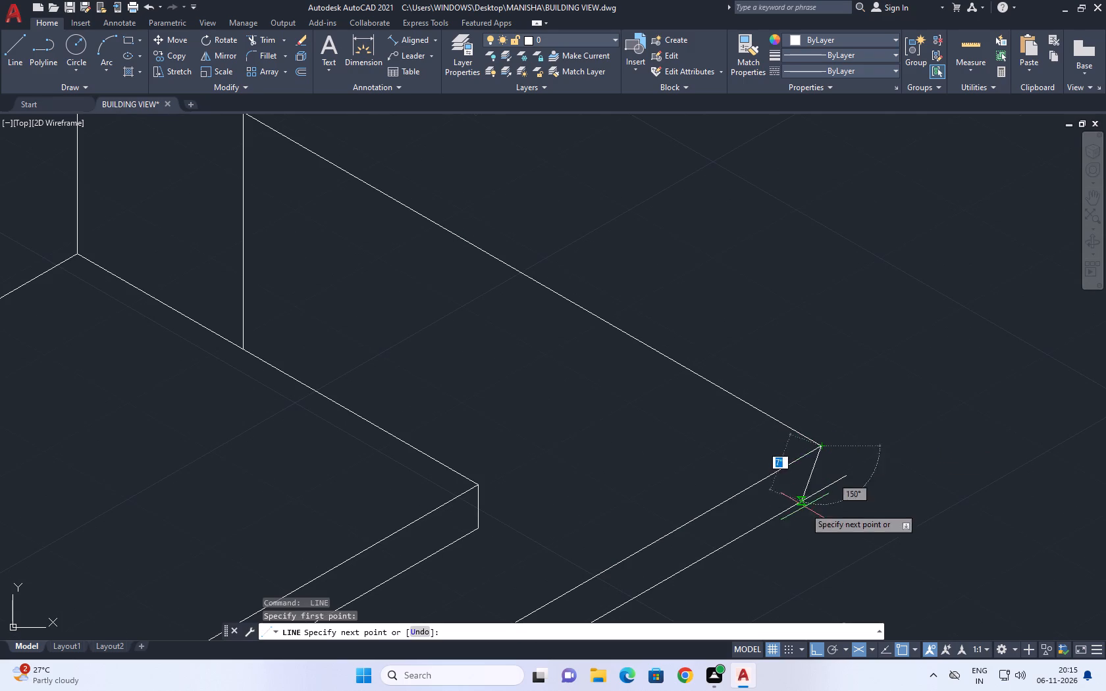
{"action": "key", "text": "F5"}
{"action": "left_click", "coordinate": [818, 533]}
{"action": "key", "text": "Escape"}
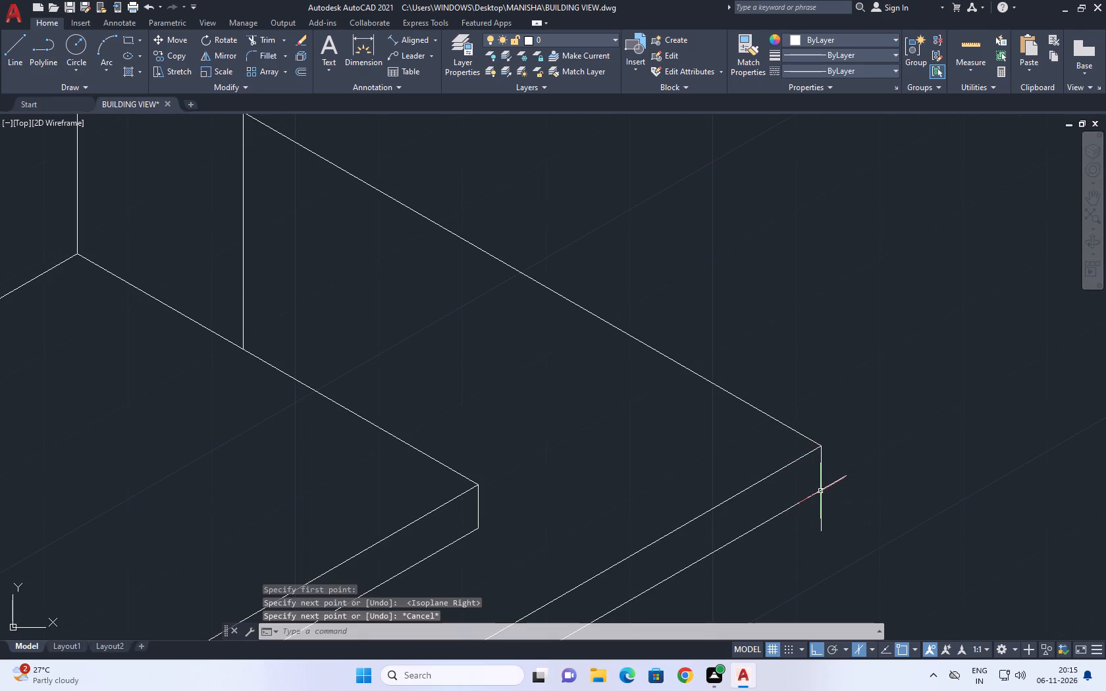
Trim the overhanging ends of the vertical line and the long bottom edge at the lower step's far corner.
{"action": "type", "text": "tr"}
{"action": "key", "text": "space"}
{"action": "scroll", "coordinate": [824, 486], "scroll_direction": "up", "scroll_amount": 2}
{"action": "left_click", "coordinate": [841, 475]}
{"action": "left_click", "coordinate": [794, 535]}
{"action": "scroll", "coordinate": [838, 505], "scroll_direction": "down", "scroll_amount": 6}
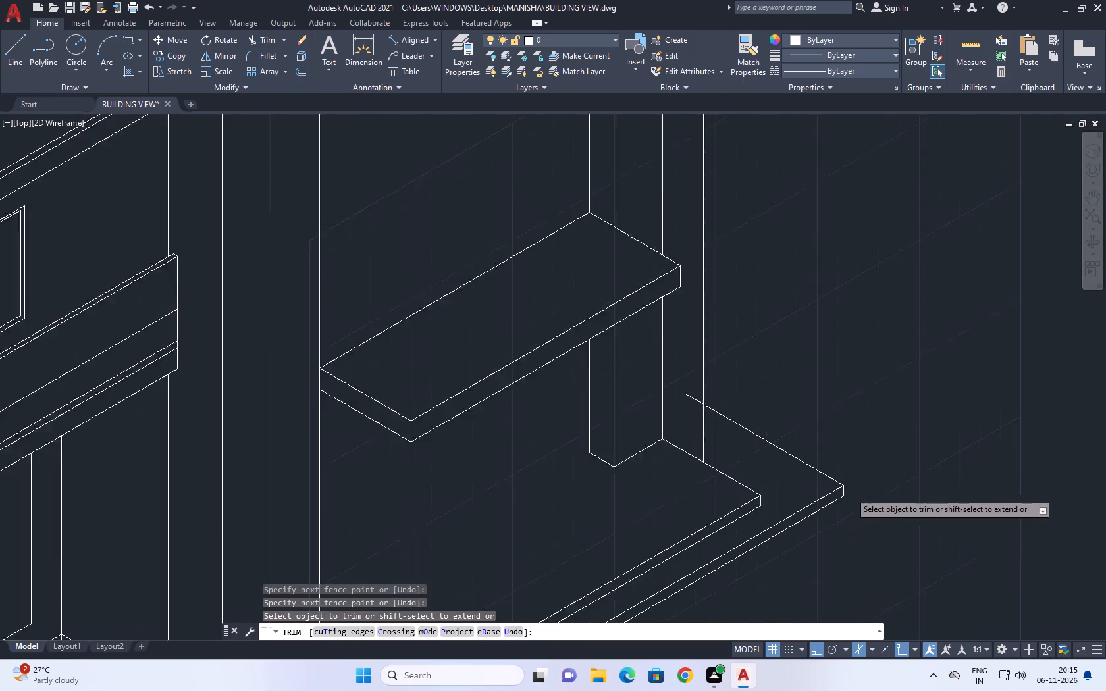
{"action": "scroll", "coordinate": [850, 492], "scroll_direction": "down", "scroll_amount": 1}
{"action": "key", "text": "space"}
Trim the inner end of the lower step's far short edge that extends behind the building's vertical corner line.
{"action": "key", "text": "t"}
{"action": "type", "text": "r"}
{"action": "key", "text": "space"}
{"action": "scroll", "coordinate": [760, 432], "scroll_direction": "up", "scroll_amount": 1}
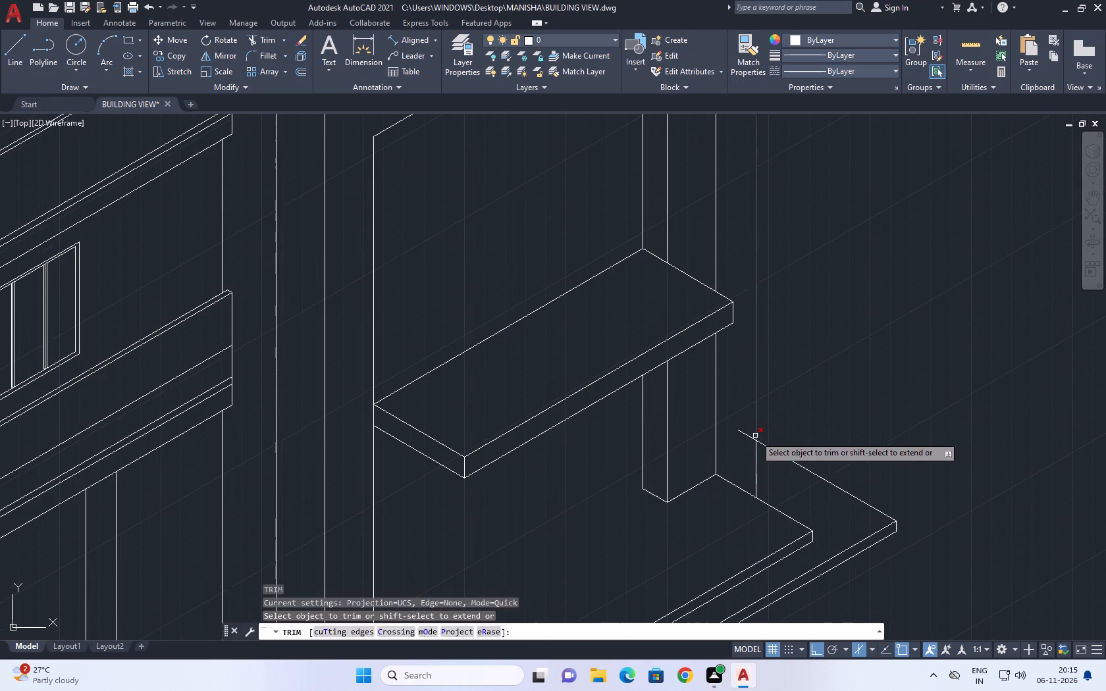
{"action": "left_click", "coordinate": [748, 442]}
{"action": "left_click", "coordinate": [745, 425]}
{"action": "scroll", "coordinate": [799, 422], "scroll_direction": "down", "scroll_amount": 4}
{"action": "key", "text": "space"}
Copy the platform's far short top edge 1' outward at 30°.
{"action": "middle_click_drag", "start_coordinate": [822, 449], "coordinate": [816, 461]}
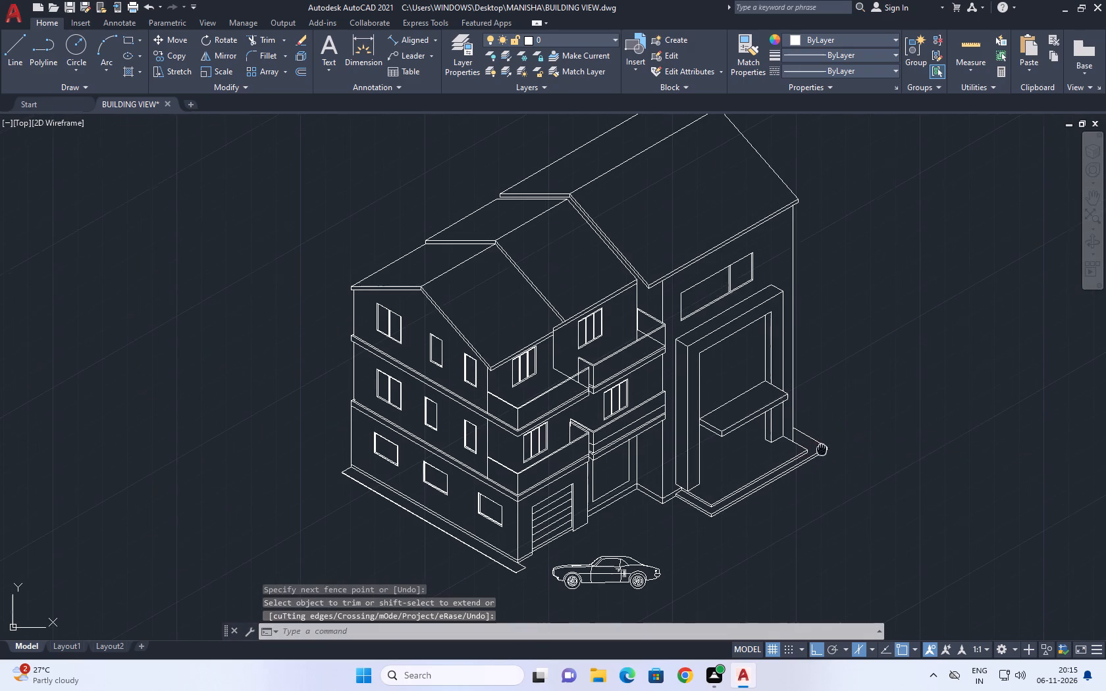
{"action": "middle_click_drag", "start_coordinate": [816, 461], "coordinate": [805, 476]}
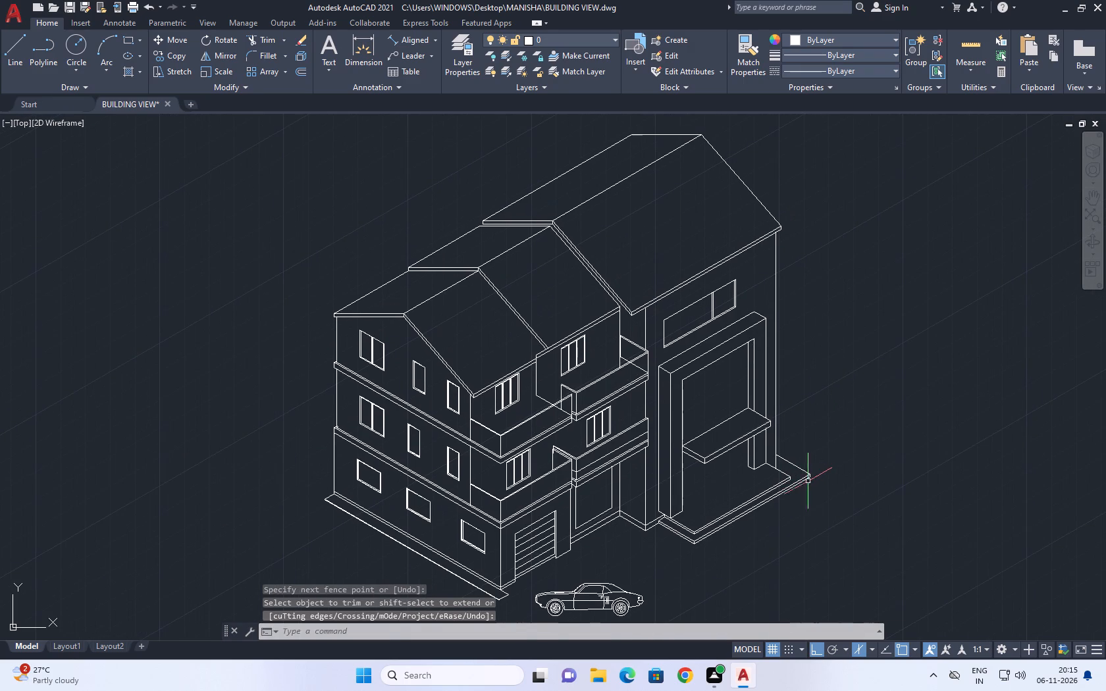
{"action": "scroll", "coordinate": [793, 477], "scroll_direction": "up", "scroll_amount": 3}
{"action": "left_click", "coordinate": [759, 472]}
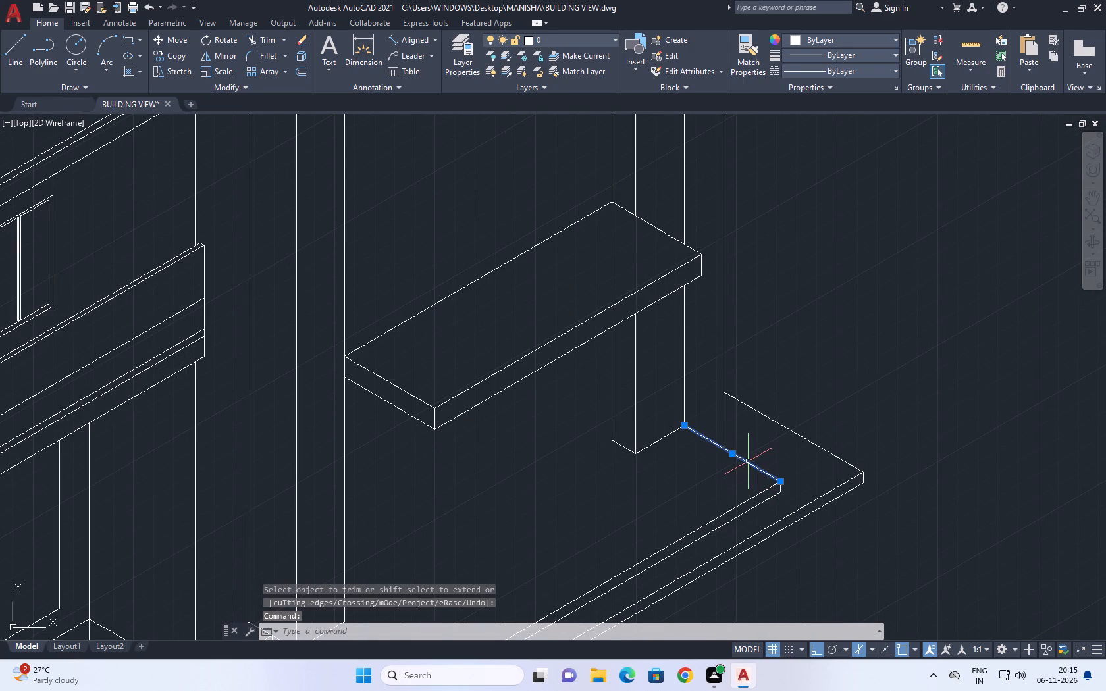
{"action": "type", "text": "co"}
{"action": "key", "text": "space"}
{"action": "left_click", "coordinate": [754, 457]}
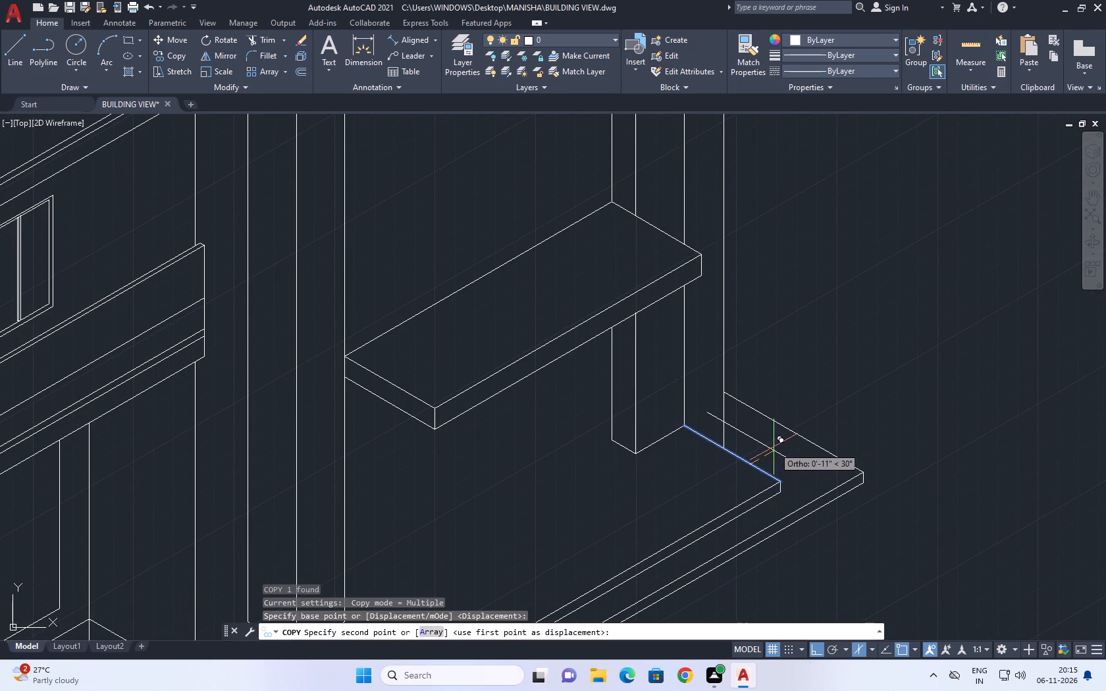
{"action": "key", "text": "1"}
{"action": "type", "text": "'"}
{"action": "key", "text": "space"}
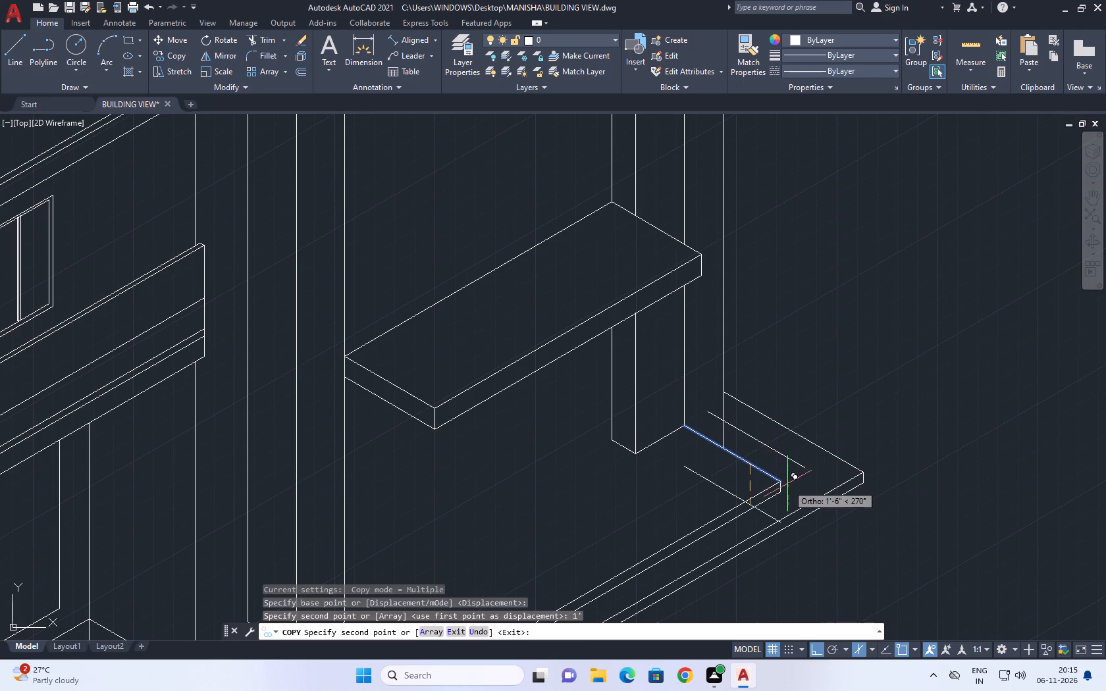
{"action": "key", "text": "Escape"}
Extend the copied short edge to meet the lower step's long top edge.
{"action": "type", "text": "ex"}
{"action": "key", "text": "space"}
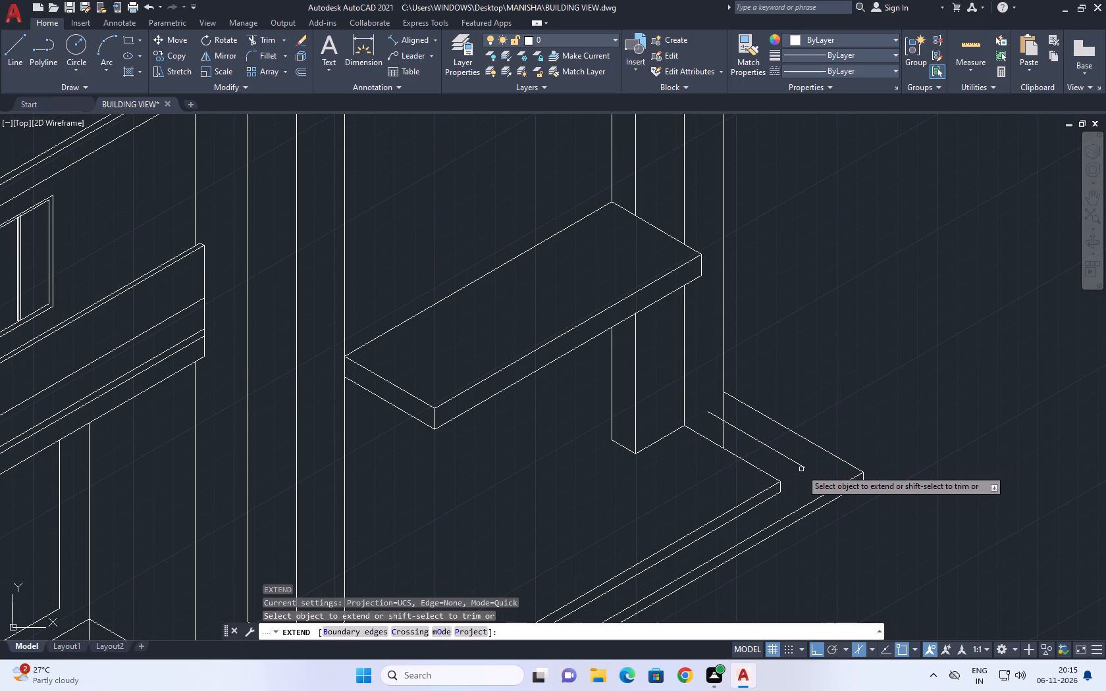
{"action": "left_click", "coordinate": [795, 469]}
{"action": "left_click_drag", "start_coordinate": [822, 459], "coordinate": [828, 457]}
{"action": "key", "text": "Escape"}
Trim the copied edge's end behind the building corner and remove the former short edge, long top edge overhang and vertical line outside it.
{"action": "key", "text": "t"}
{"action": "key", "text": "r"}
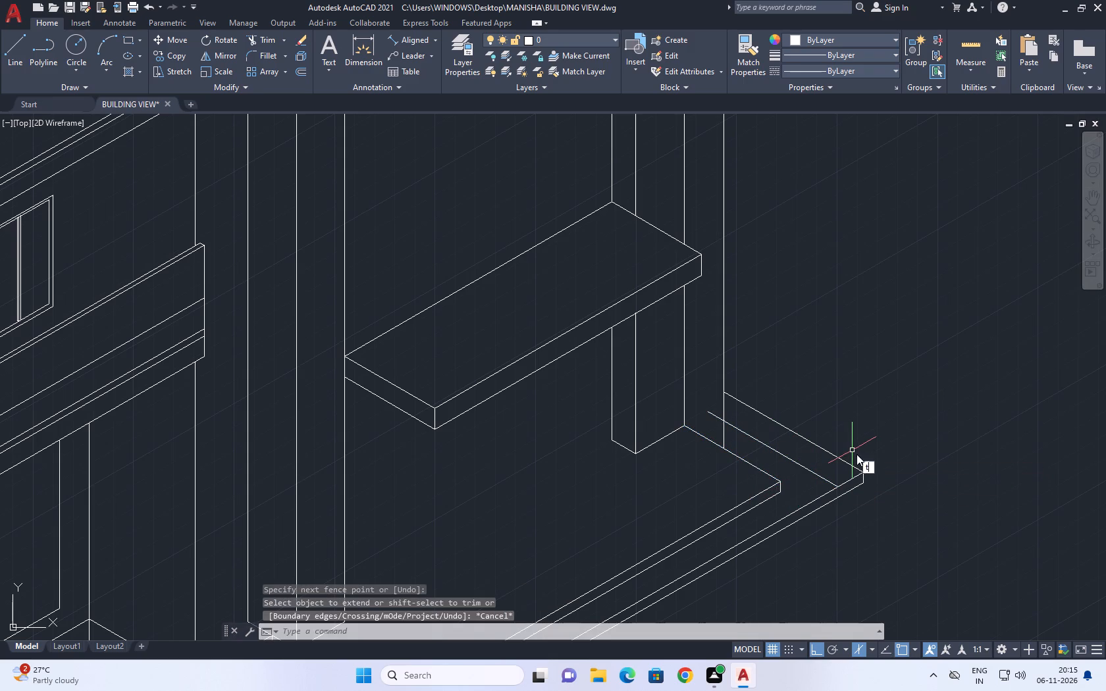
{"action": "key", "text": "space"}
{"action": "left_click", "coordinate": [717, 418]}
{"action": "left_click", "coordinate": [760, 412]}
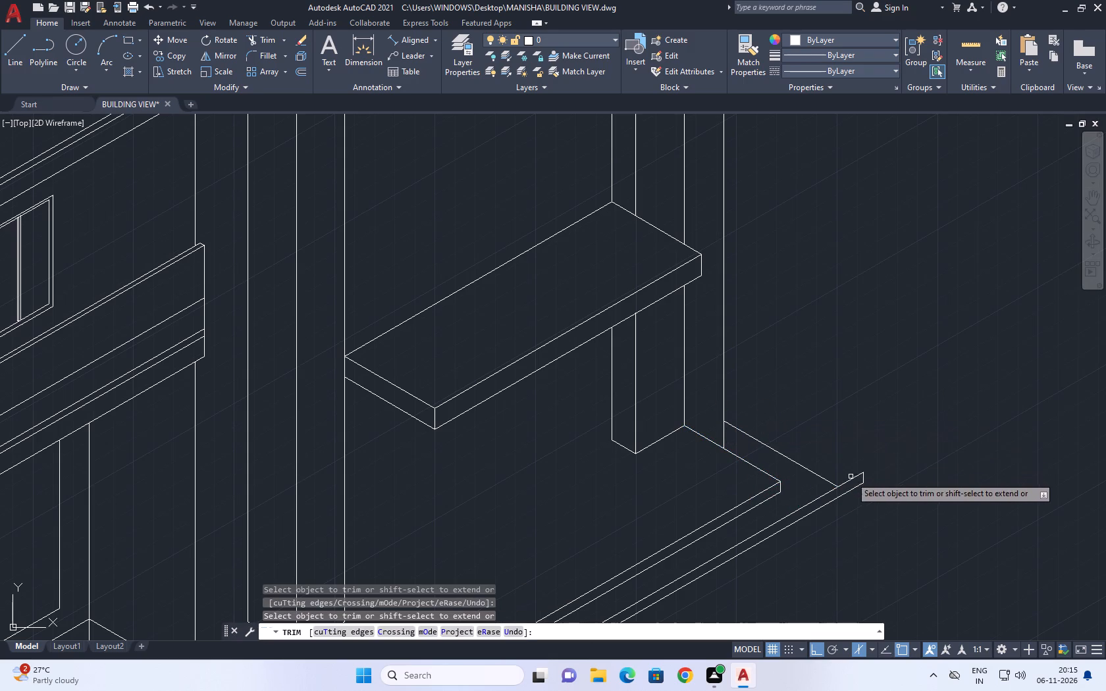
{"action": "left_click", "coordinate": [850, 476]}
{"action": "left_click", "coordinate": [867, 477]}
{"action": "key", "text": "Escape"}
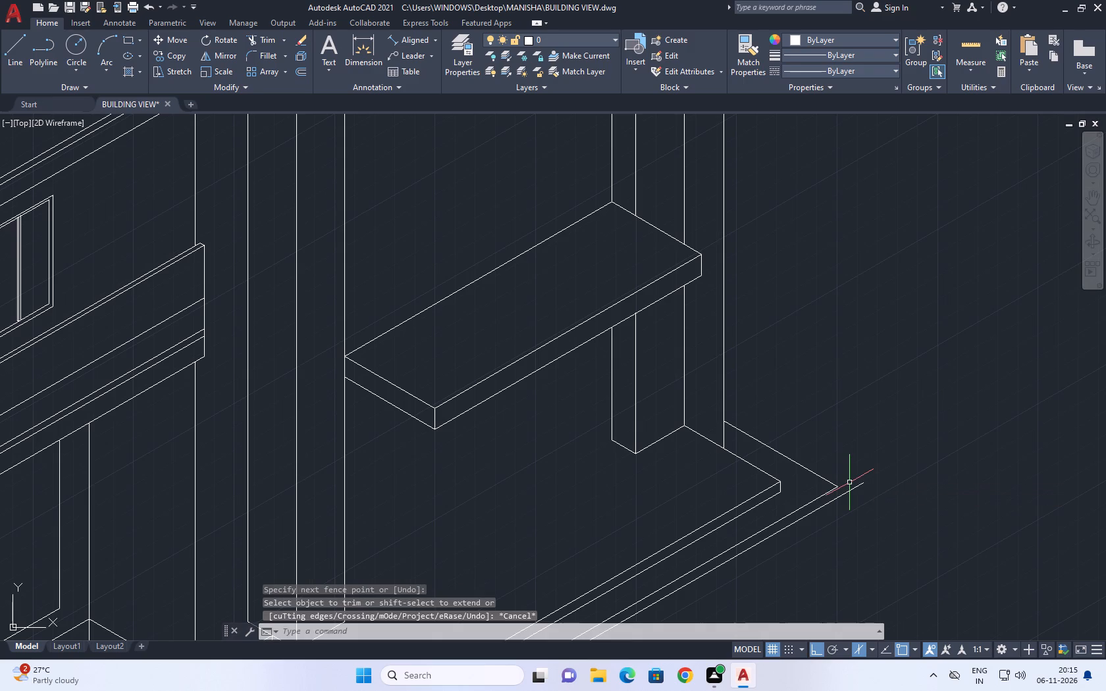
Draw a vertical line about 1'-1" down from the lower step's new far corner, crossing the long bottom edge.
{"action": "key", "text": "l"}
{"action": "key", "text": "space"}
{"action": "scroll", "coordinate": [845, 484], "scroll_direction": "up", "scroll_amount": 2}
{"action": "left_click", "coordinate": [822, 491]}
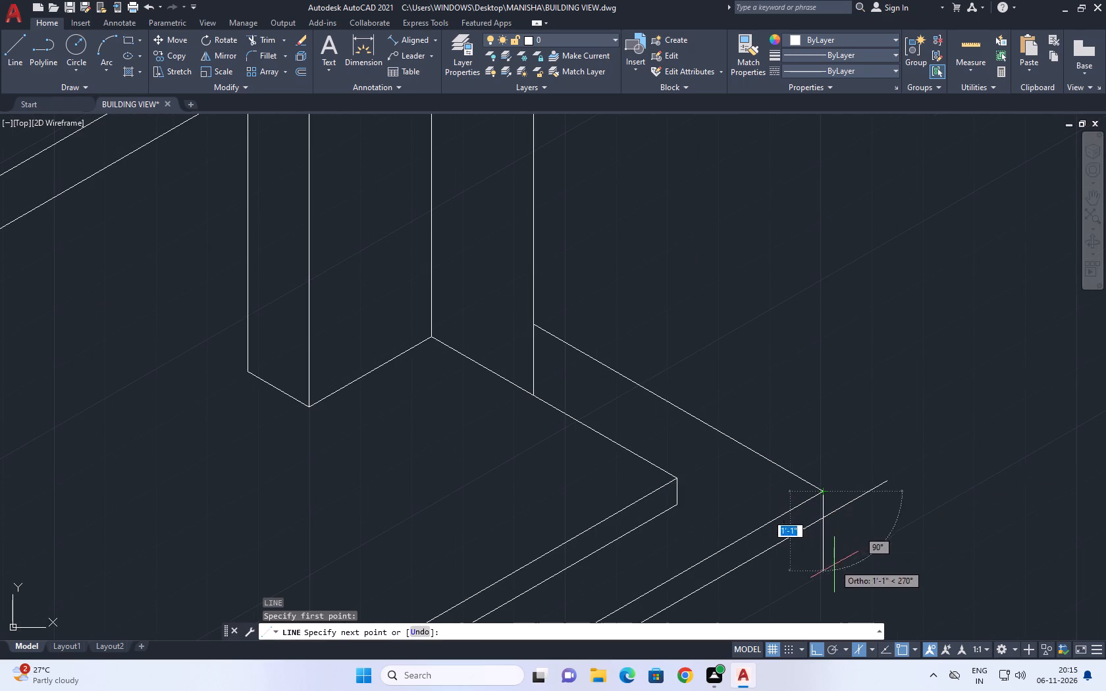
{"action": "left_click", "coordinate": [834, 566]}
{"action": "key", "text": "Escape"}
Trim the overhanging ends of the vertical line and the long bottom edge at the new far corner.
{"action": "middle_click_drag", "start_coordinate": [868, 538], "coordinate": [826, 467]}
{"action": "type", "text": "tr"}
{"action": "key", "text": "space"}
{"action": "left_click", "coordinate": [809, 436]}
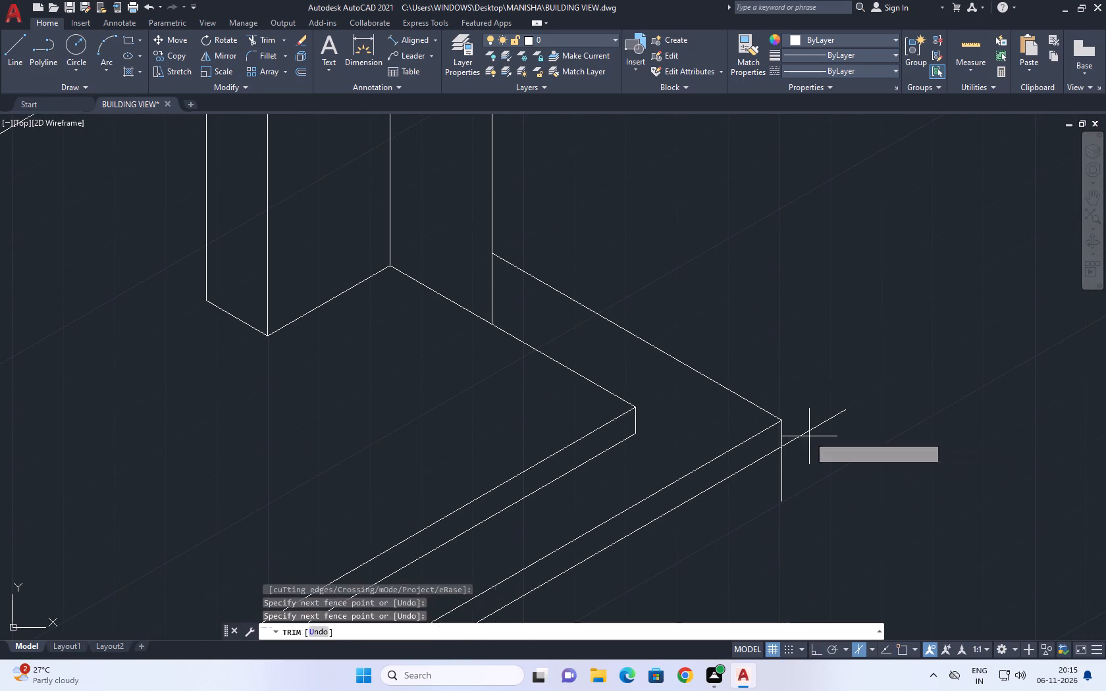
{"action": "left_click", "coordinate": [777, 485]}
{"action": "left_click_drag", "start_coordinate": [806, 442], "coordinate": [808, 434]}
{"action": "left_click", "coordinate": [813, 394]}
{"action": "scroll", "coordinate": [816, 390], "scroll_direction": "down", "scroll_amount": 5}
{"action": "key", "text": "Escape"}
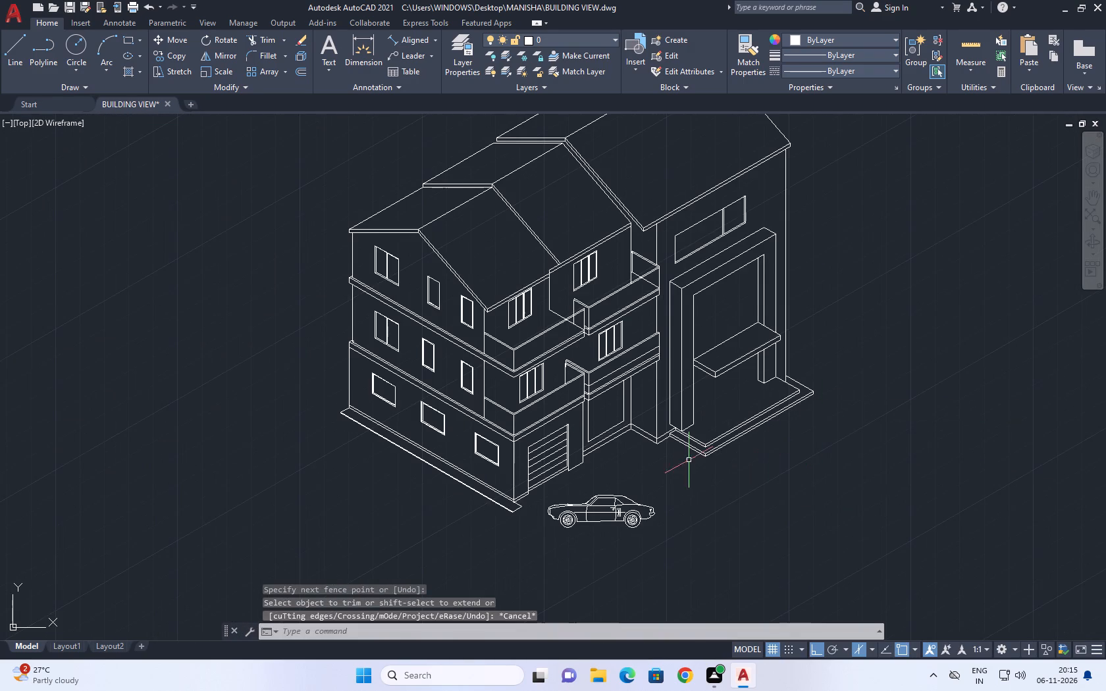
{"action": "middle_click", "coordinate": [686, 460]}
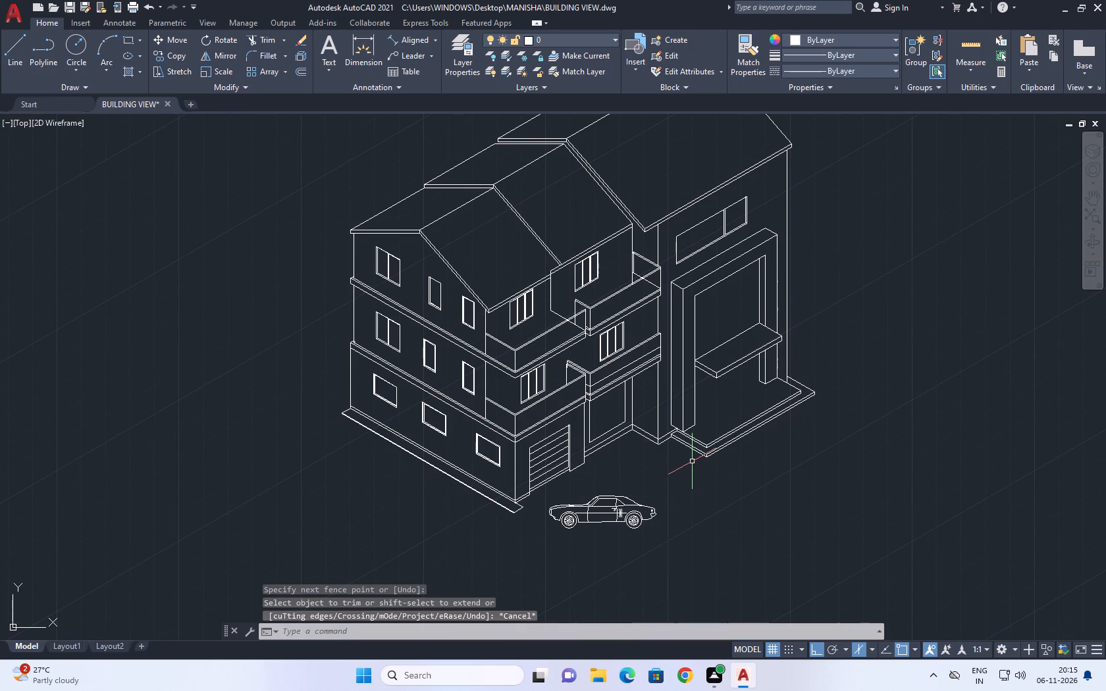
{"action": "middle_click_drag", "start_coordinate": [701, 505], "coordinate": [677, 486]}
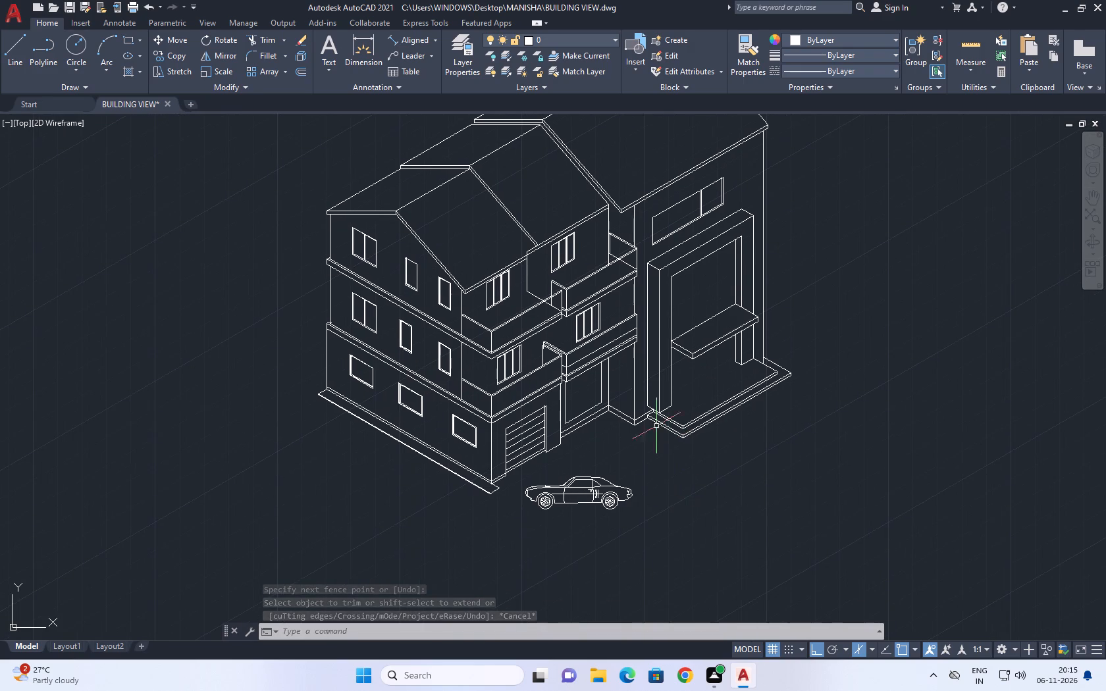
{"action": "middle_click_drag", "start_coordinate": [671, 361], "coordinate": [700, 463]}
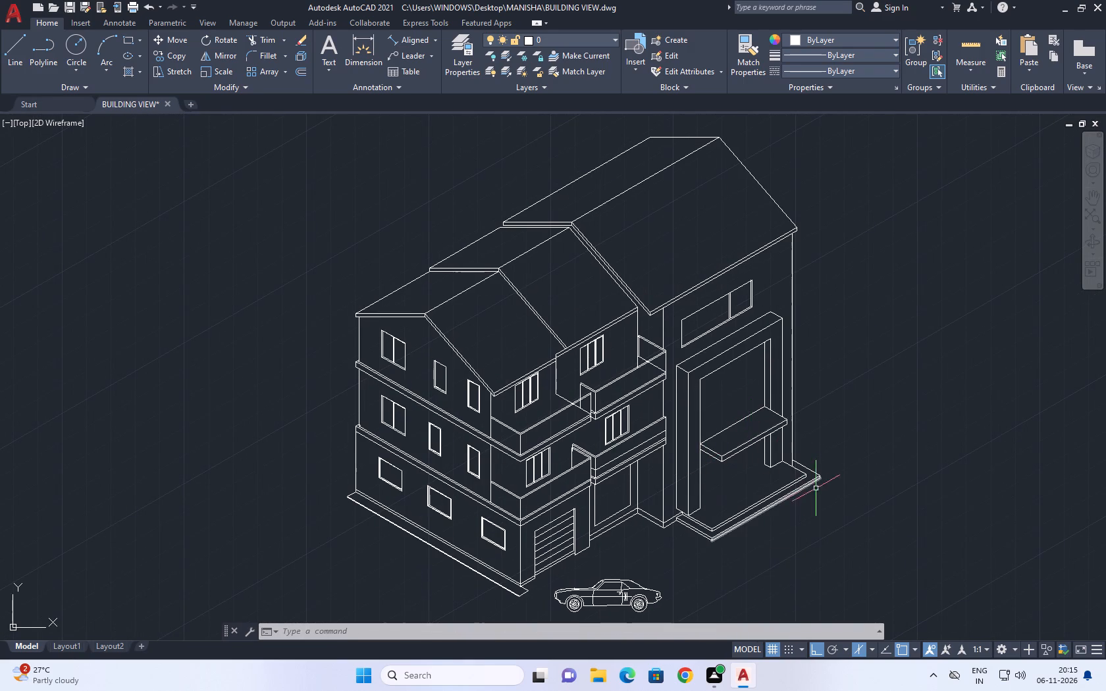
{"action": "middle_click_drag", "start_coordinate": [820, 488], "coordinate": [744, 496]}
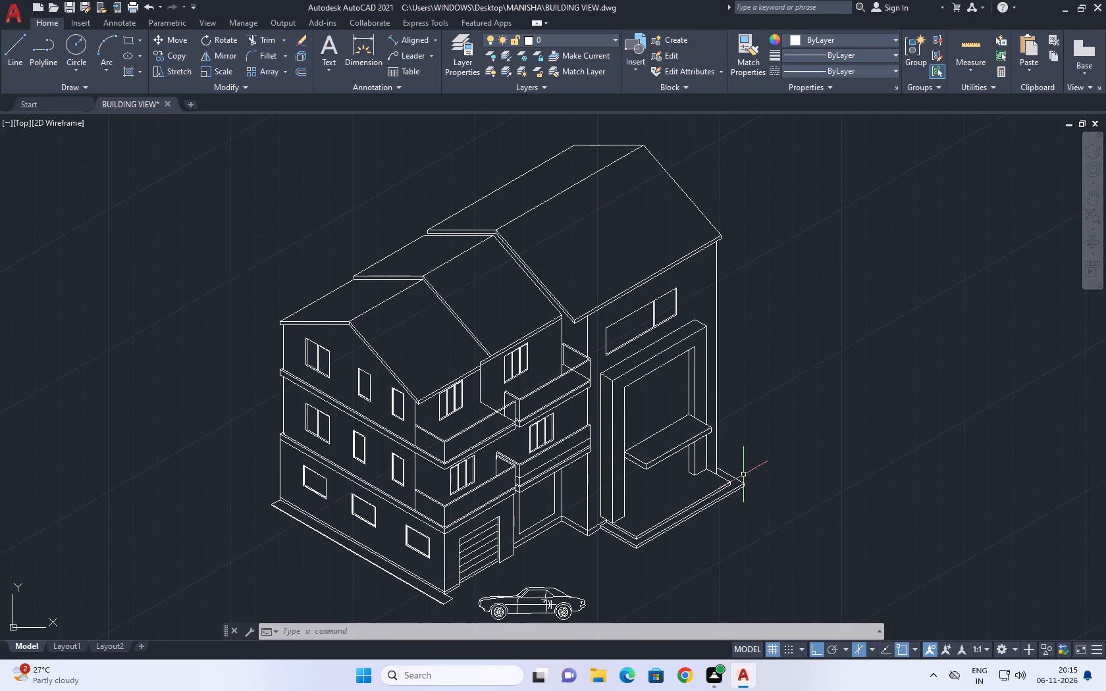
Draw a ground line about 14' long at 30° outward from the lower step's short top edge.
{"action": "scroll", "coordinate": [714, 453], "scroll_direction": "up", "scroll_amount": 2}
{"action": "middle_click_drag", "start_coordinate": [770, 464], "coordinate": [739, 492]}
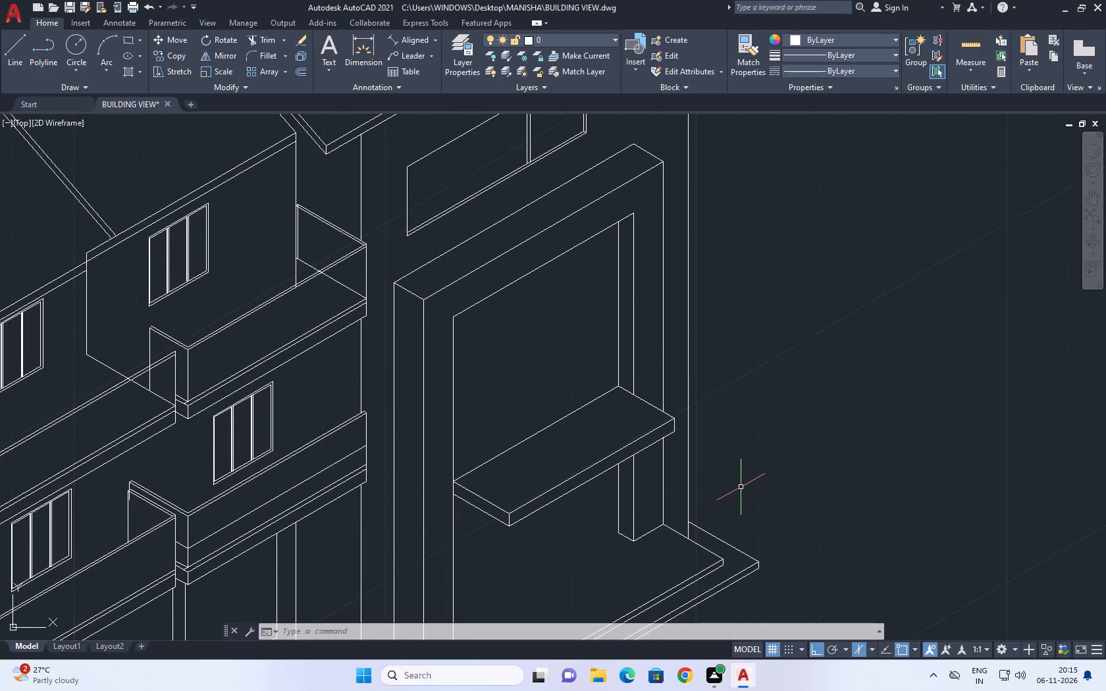
{"action": "type", "text": "l"}
{"action": "key", "text": "space"}
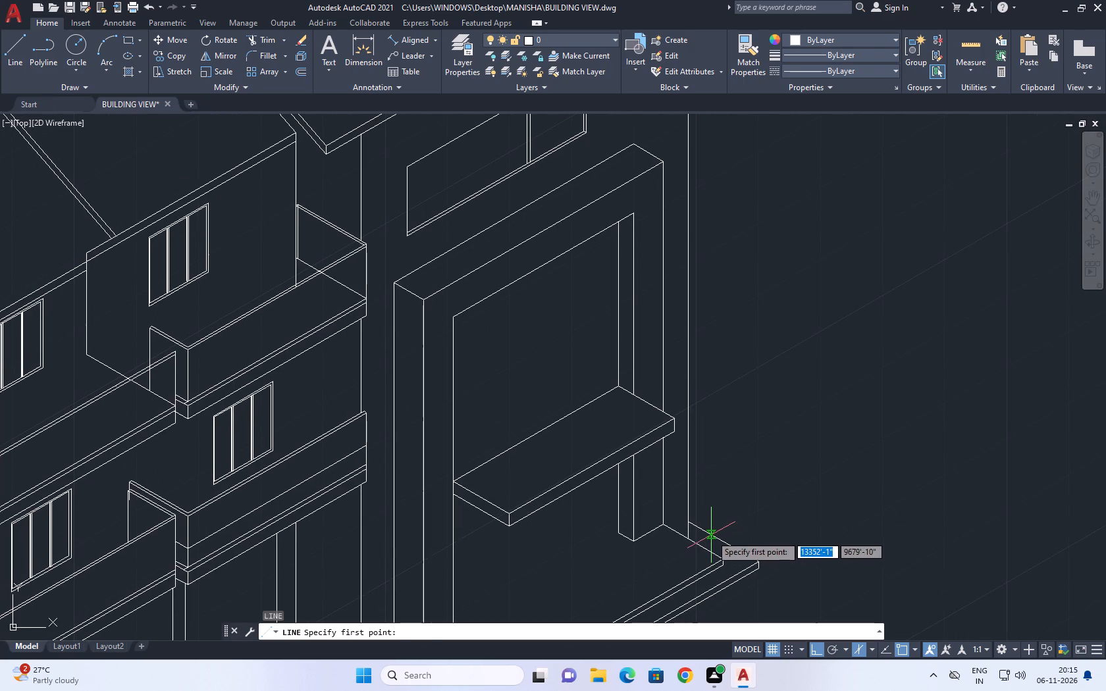
{"action": "left_click", "coordinate": [711, 535]}
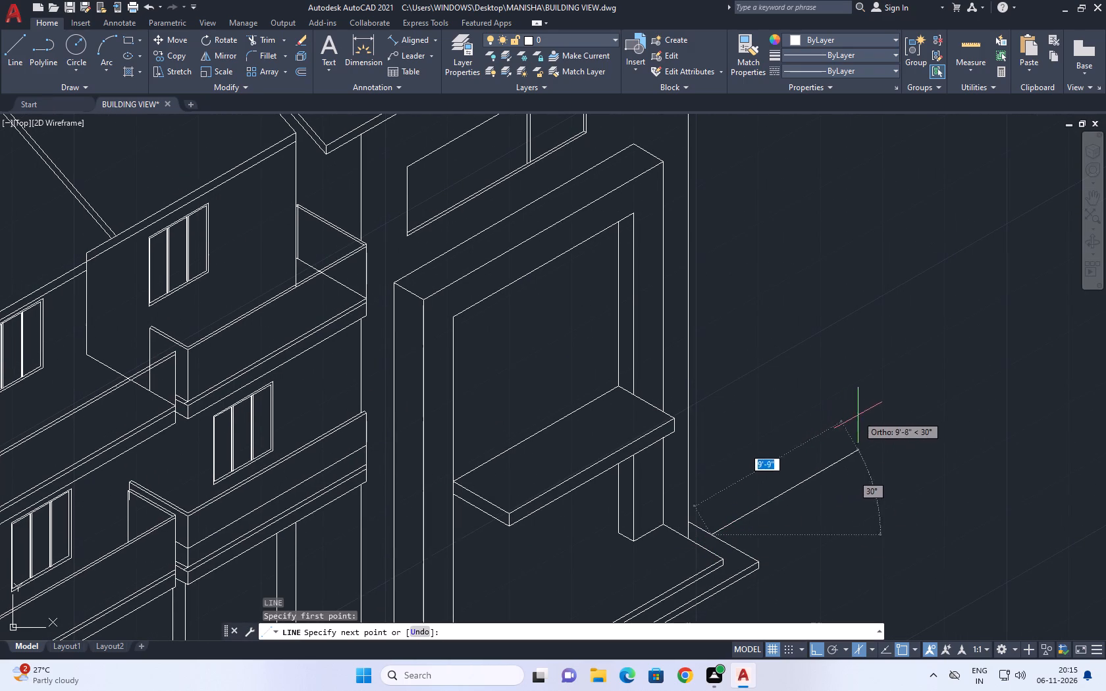
{"action": "scroll", "coordinate": [871, 408], "scroll_direction": "down", "scroll_amount": 2}
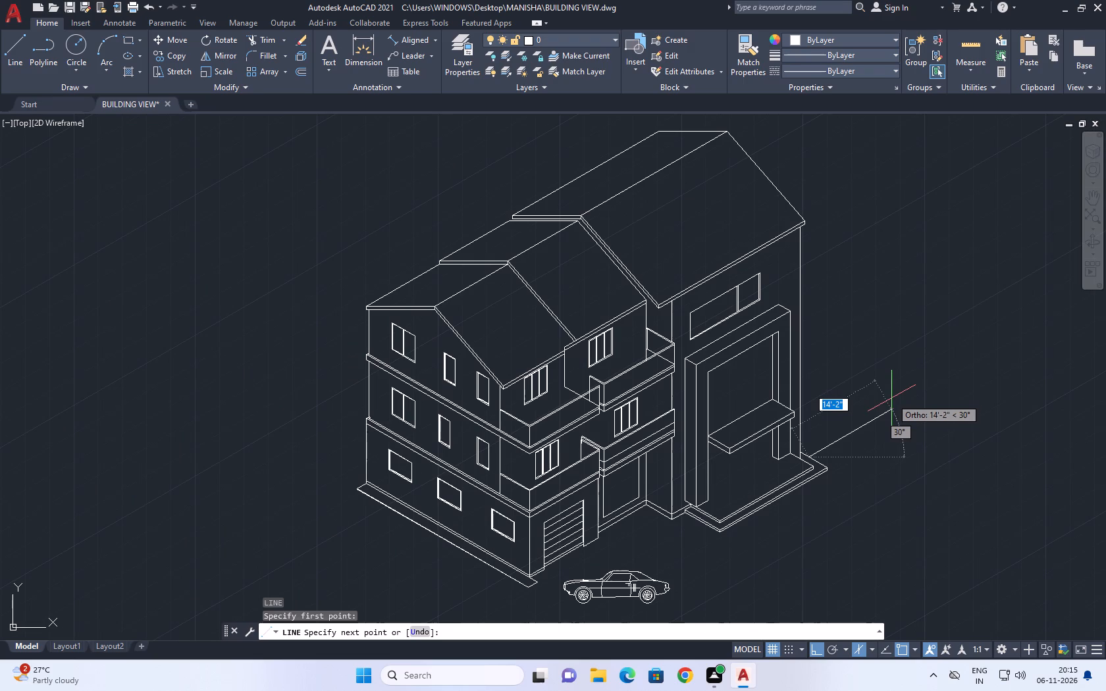
{"action": "left_click", "coordinate": [897, 401]}
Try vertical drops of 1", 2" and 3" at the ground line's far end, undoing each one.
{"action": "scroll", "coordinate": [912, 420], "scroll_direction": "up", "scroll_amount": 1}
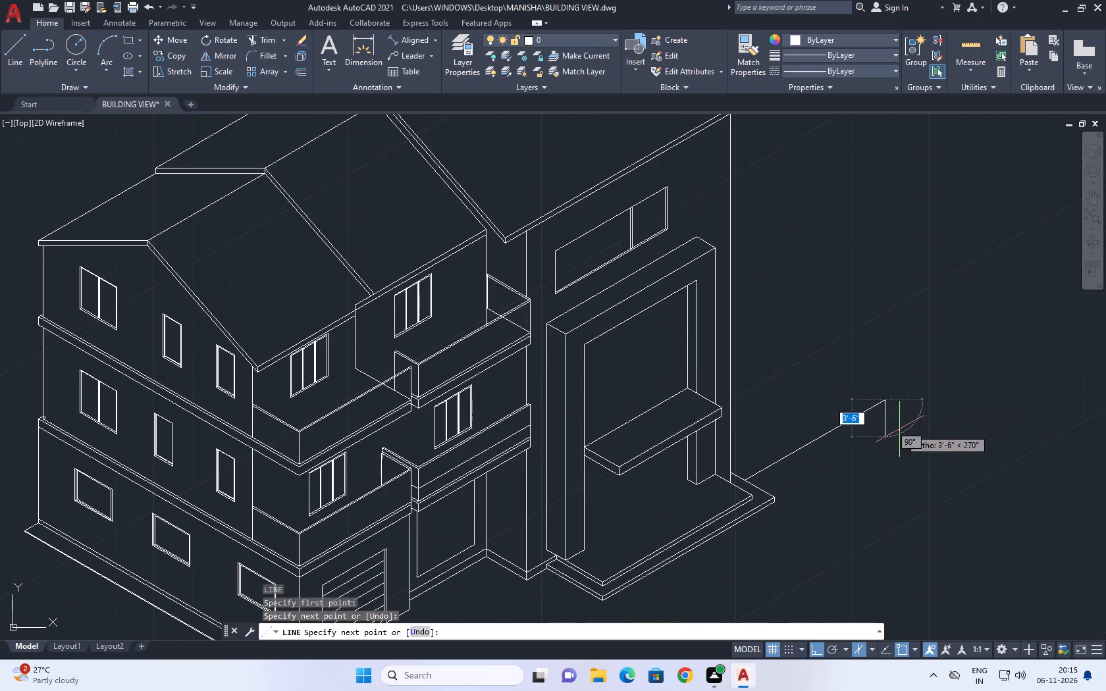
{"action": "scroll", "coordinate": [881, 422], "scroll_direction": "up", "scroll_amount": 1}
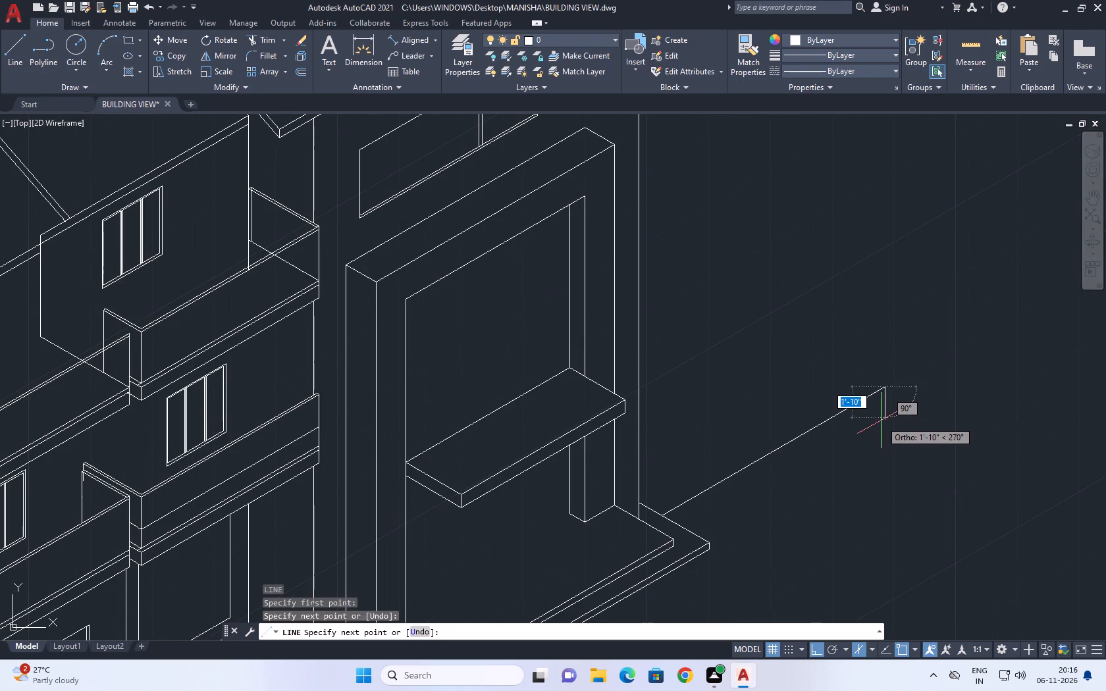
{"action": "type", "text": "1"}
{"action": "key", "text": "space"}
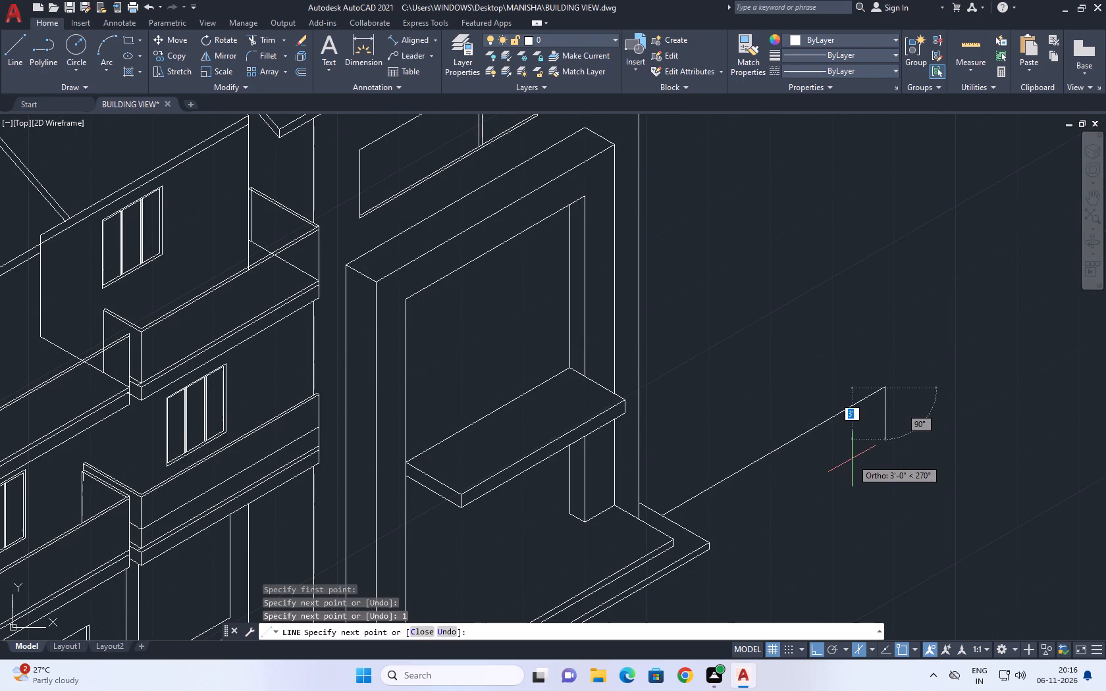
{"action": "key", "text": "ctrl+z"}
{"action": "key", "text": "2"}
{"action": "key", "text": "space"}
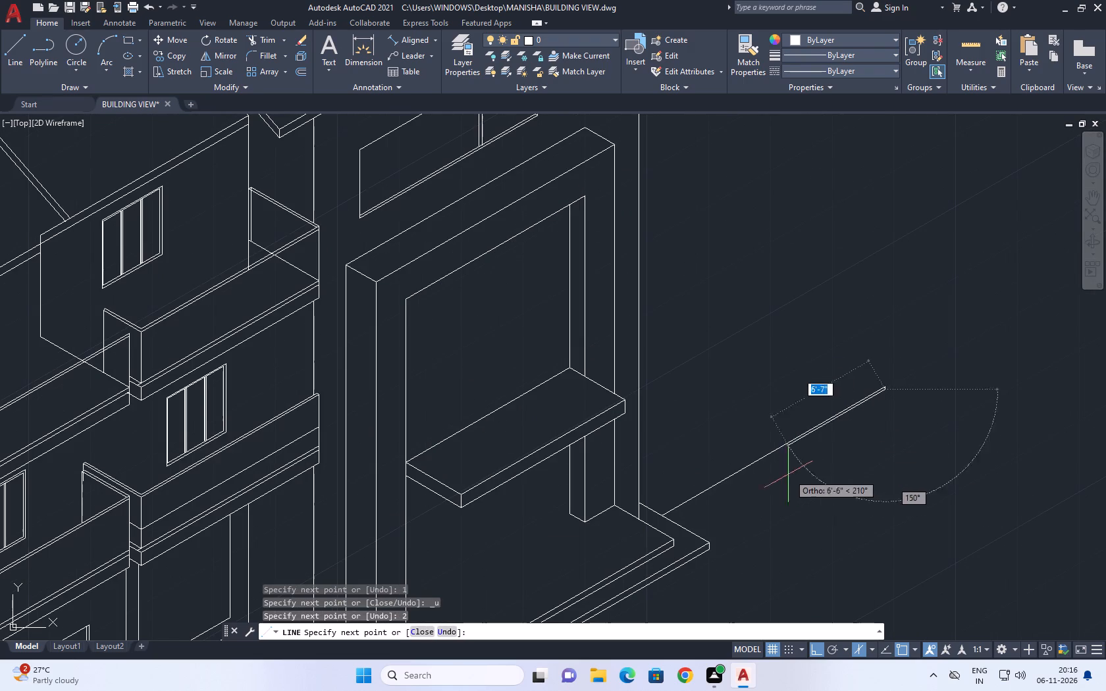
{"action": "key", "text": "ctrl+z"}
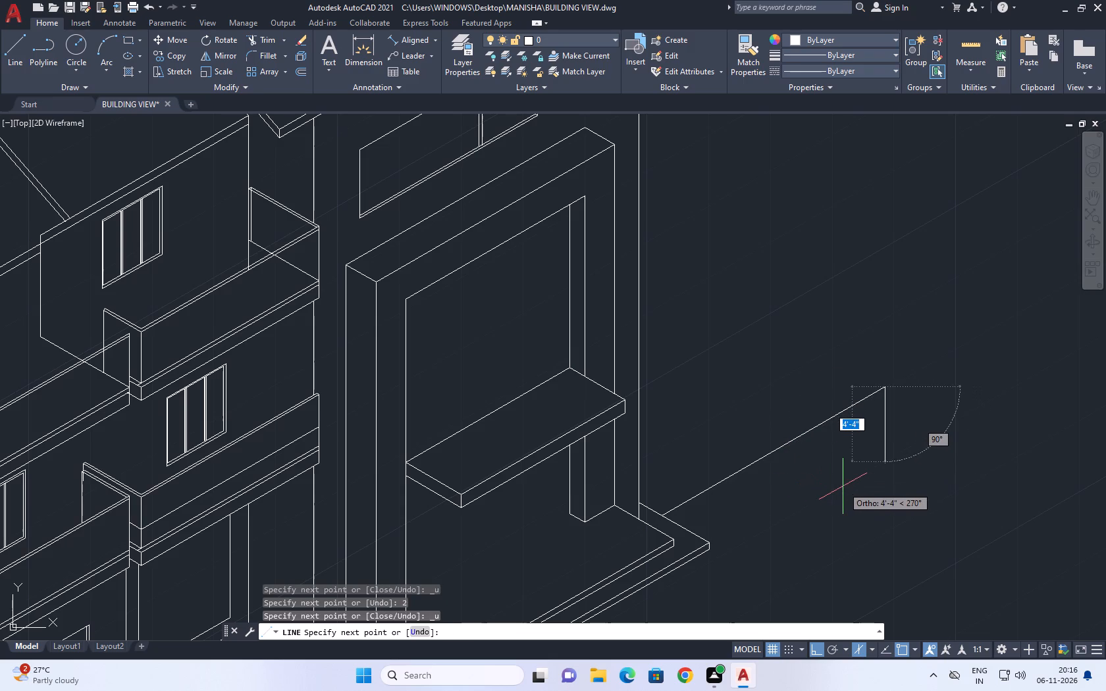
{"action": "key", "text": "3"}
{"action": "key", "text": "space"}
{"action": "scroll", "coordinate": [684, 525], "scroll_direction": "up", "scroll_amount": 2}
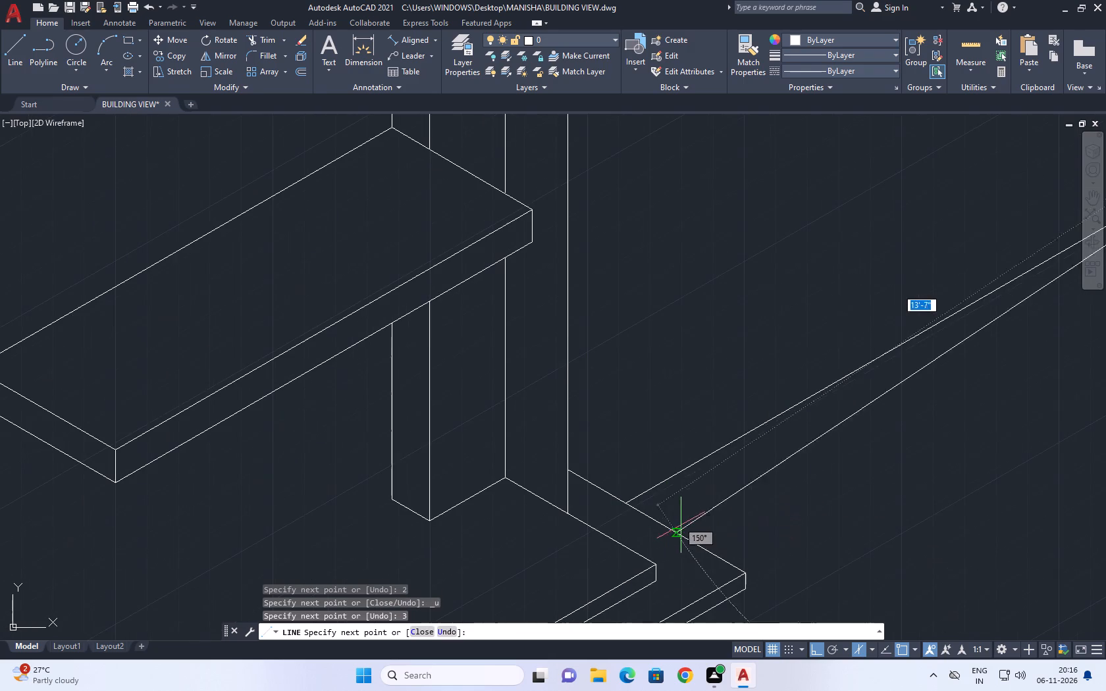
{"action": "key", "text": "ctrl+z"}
Draw a 4.5" vertical drop at the ground line's far end and a parallel line back past the lower step's short edge.
{"action": "scroll", "coordinate": [803, 492], "scroll_direction": "down", "scroll_amount": 1}
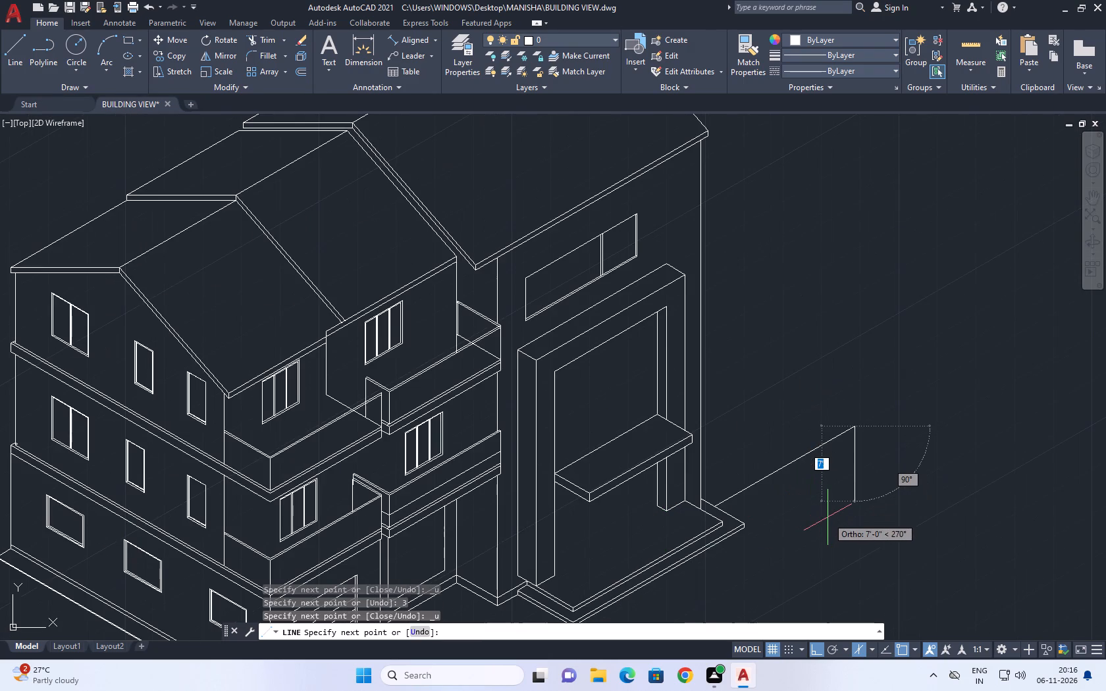
{"action": "type", "text": "4."}
{"action": "key", "text": "5"}
{"action": "key", "text": "space"}
{"action": "scroll", "coordinate": [760, 521], "scroll_direction": "up", "scroll_amount": 2}
{"action": "scroll", "coordinate": [669, 496], "scroll_direction": "up", "scroll_amount": 3}
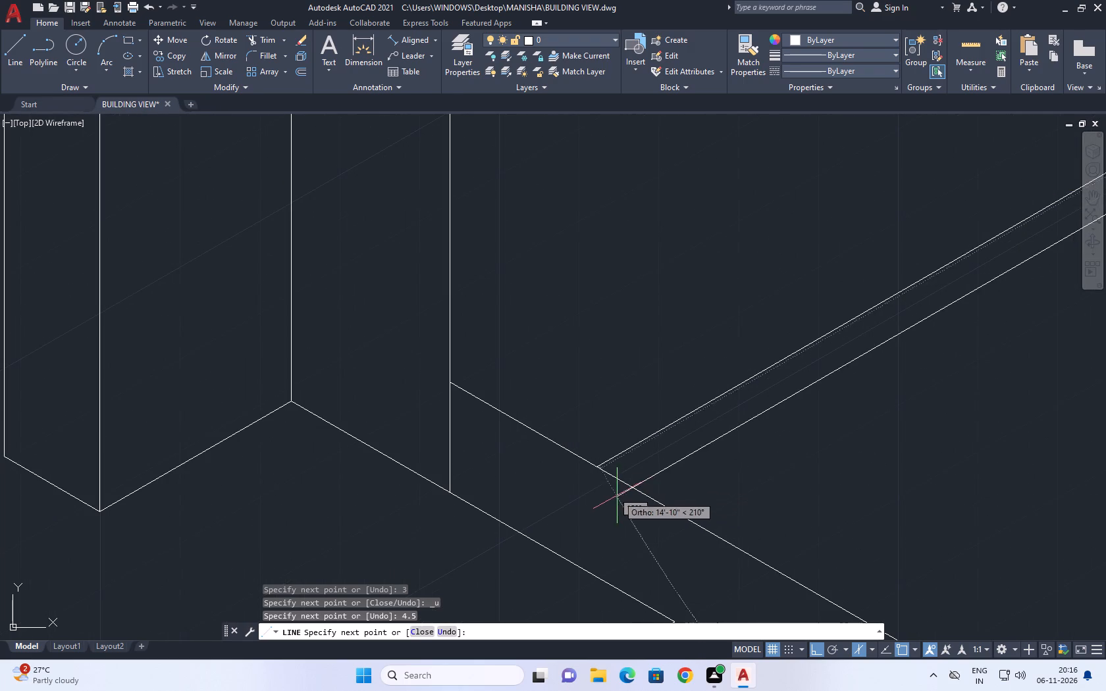
{"action": "left_click", "coordinate": [608, 496]}
{"action": "key", "text": "Escape"}
Trim the parallel ground line's overhang beyond the lower step's short top edge.
{"action": "key", "text": "t"}
{"action": "key", "text": "r"}
{"action": "key", "text": "space"}
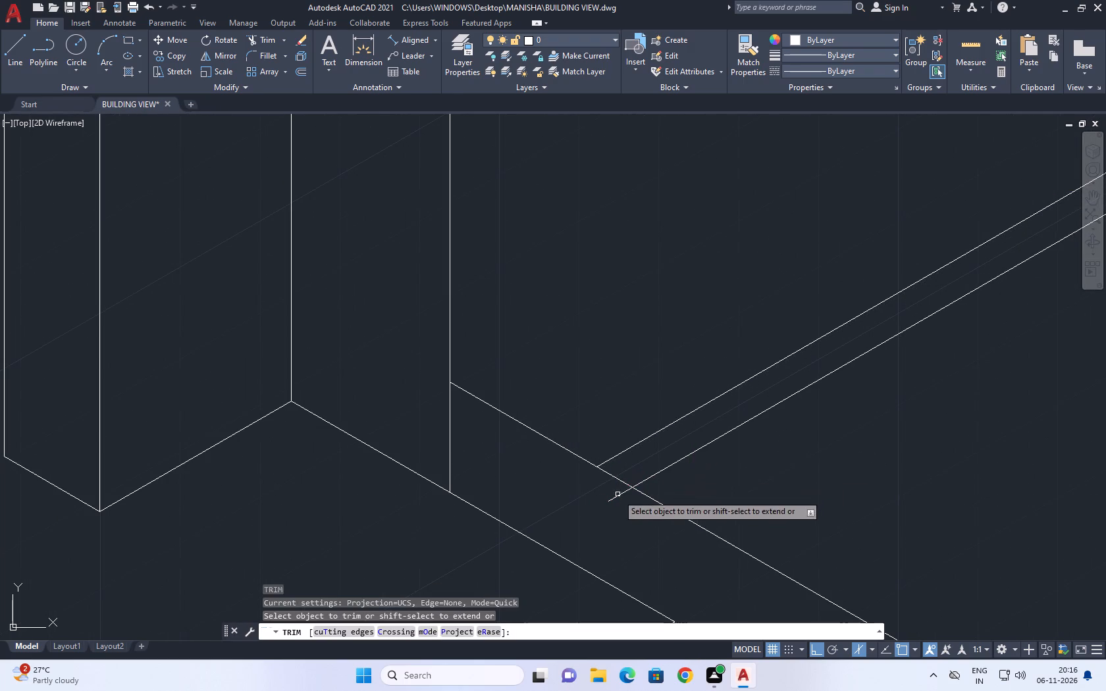
{"action": "left_click", "coordinate": [618, 496]}
{"action": "left_click", "coordinate": [631, 515]}
{"action": "key", "text": "Escape"}
{"action": "left_click", "coordinate": [621, 501]}
{"action": "scroll", "coordinate": [684, 521], "scroll_direction": "down", "scroll_amount": 3}
{"action": "key", "text": "Escape"}
Draw a wall outline from the building's far corner at the step: 12' along the ground, about 10' up, and back parallel past the building edge.
{"action": "scroll", "coordinate": [750, 494], "scroll_direction": "down", "scroll_amount": 2}
{"action": "middle_click_drag", "start_coordinate": [824, 465], "coordinate": [799, 523]}
{"action": "middle_click_drag", "start_coordinate": [714, 492], "coordinate": [724, 506]}
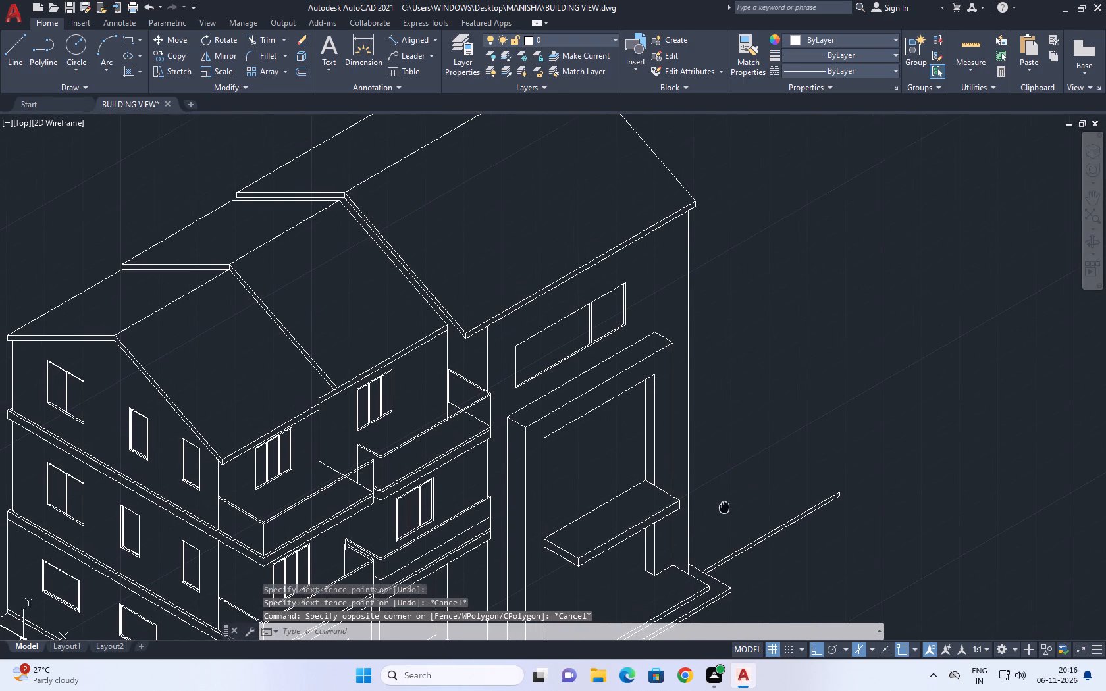
{"action": "key", "text": "l"}
{"action": "key", "text": "space"}
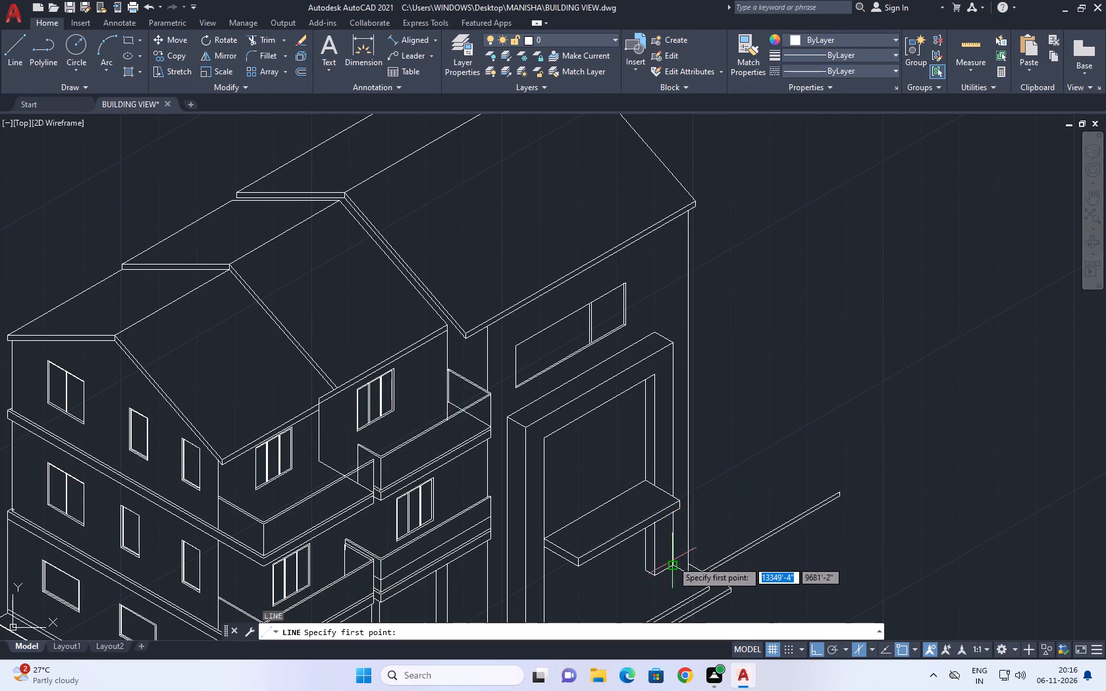
{"action": "scroll", "coordinate": [676, 565], "scroll_direction": "up", "scroll_amount": 1}
{"action": "left_click_drag", "start_coordinate": [695, 562], "coordinate": [720, 550]}
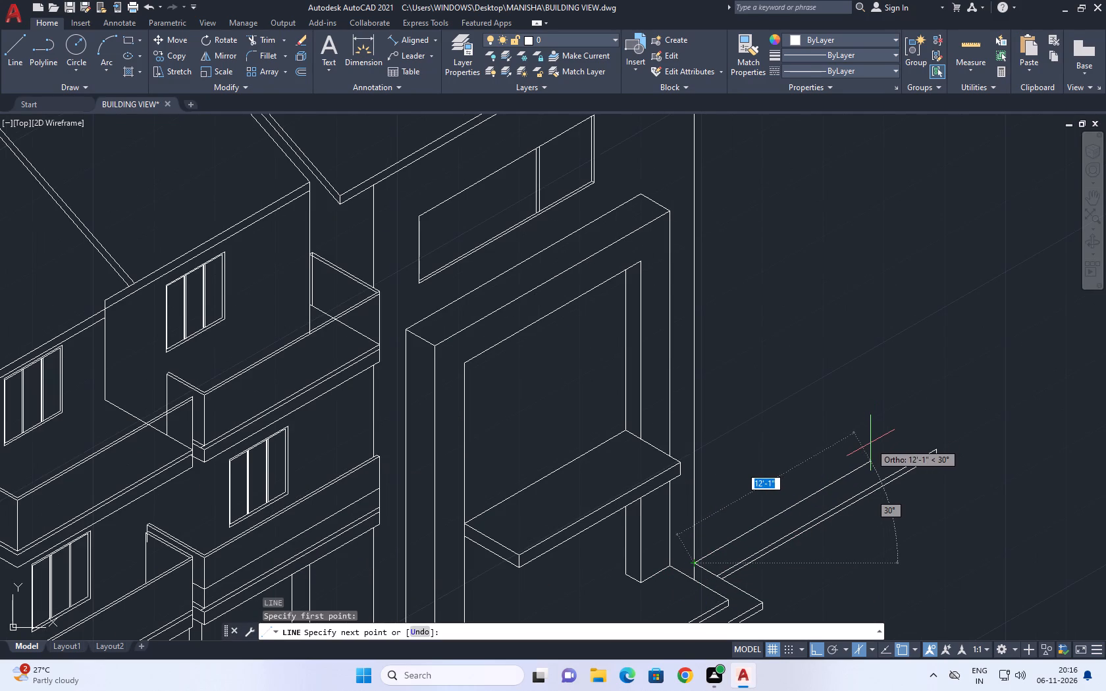
{"action": "key", "text": "1"}
{"action": "type", "text": "0'"}
{"action": "key", "text": "space"}
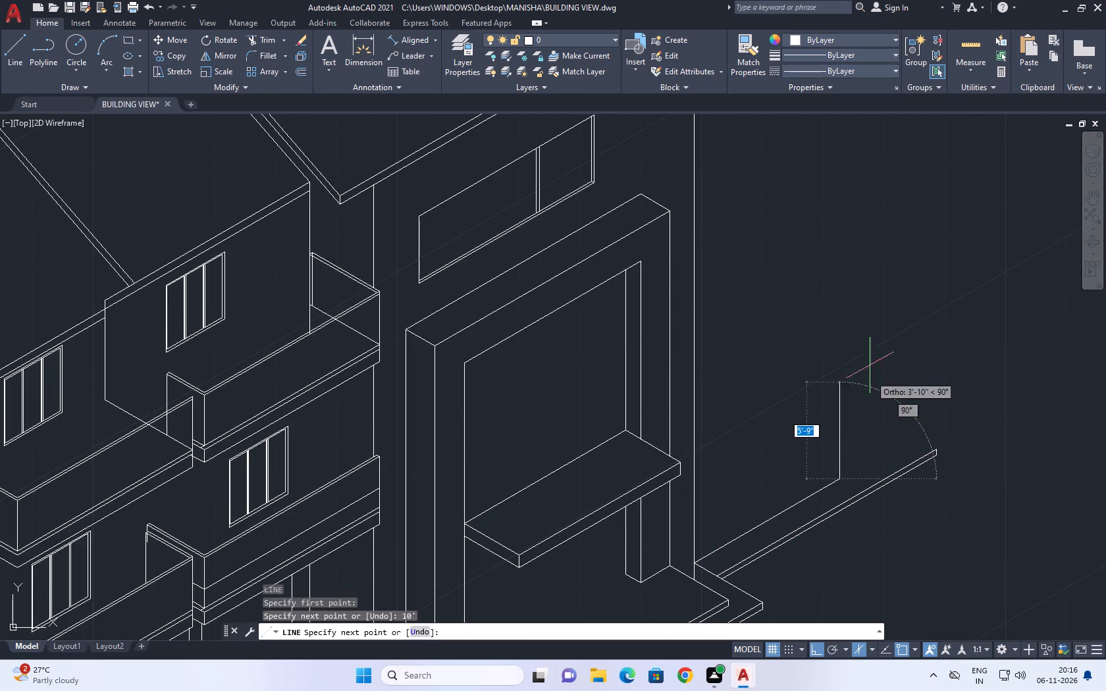
{"action": "key", "text": "ctrl+z"}
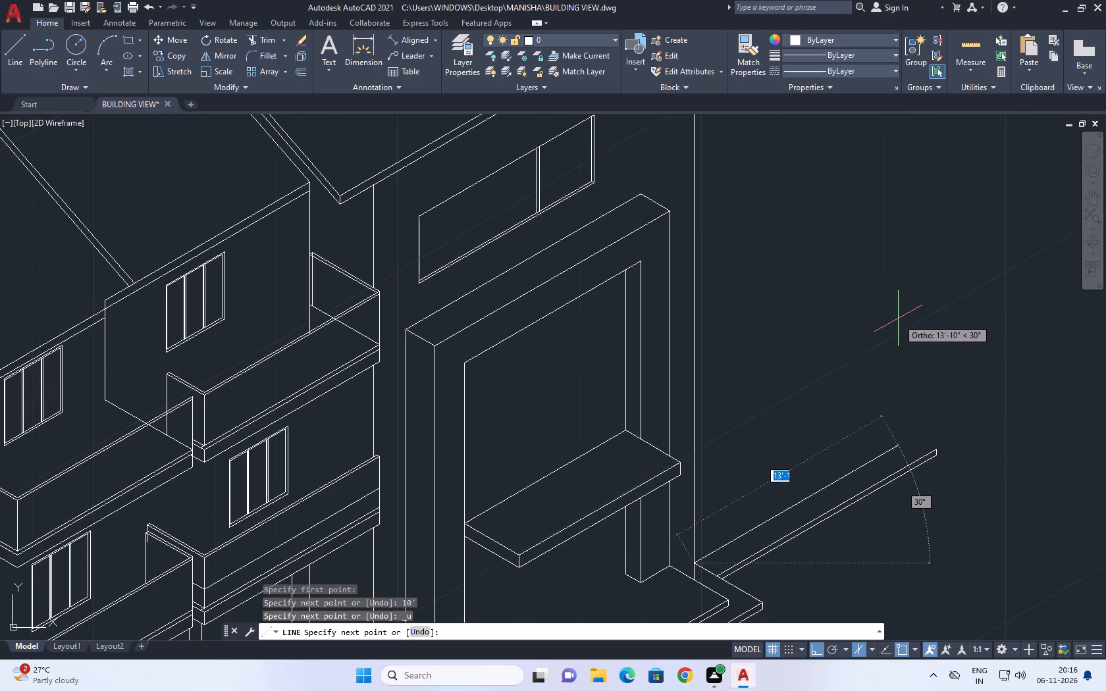
{"action": "type", "text": "12'"}
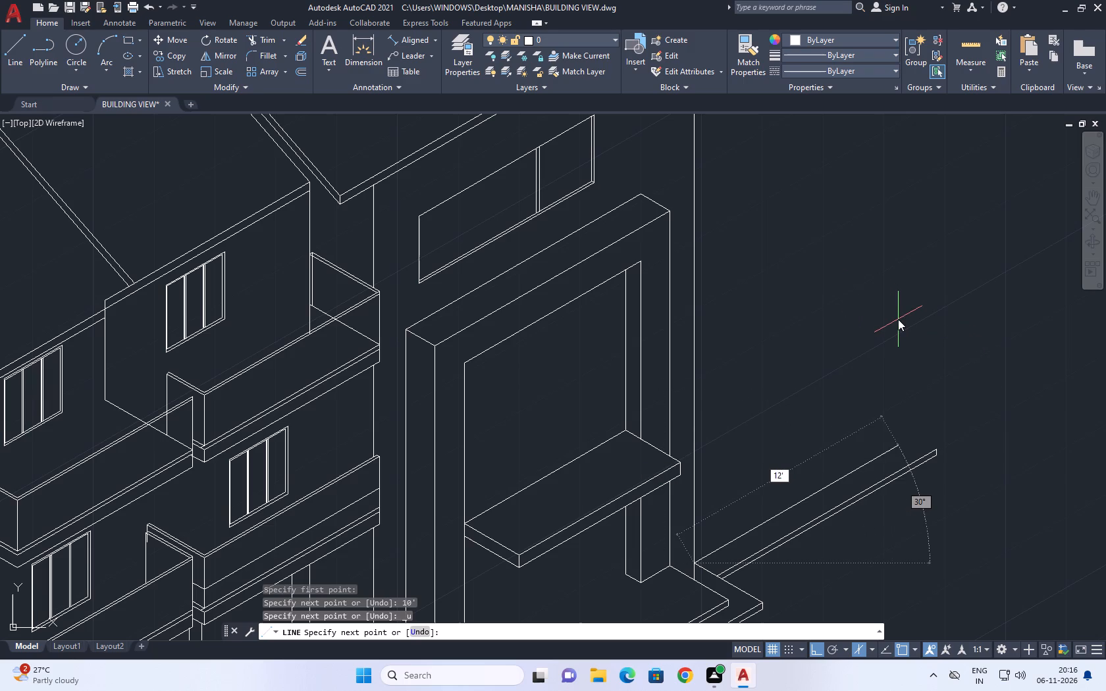
{"action": "key", "text": "space"}
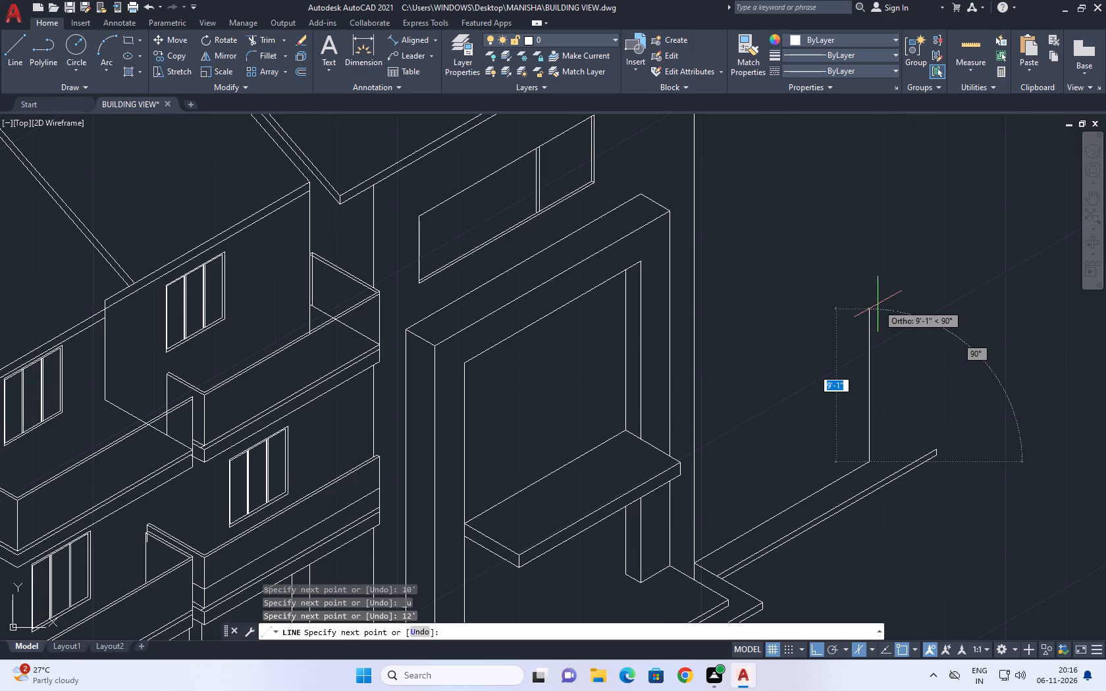
{"action": "left_click", "coordinate": [868, 287]}
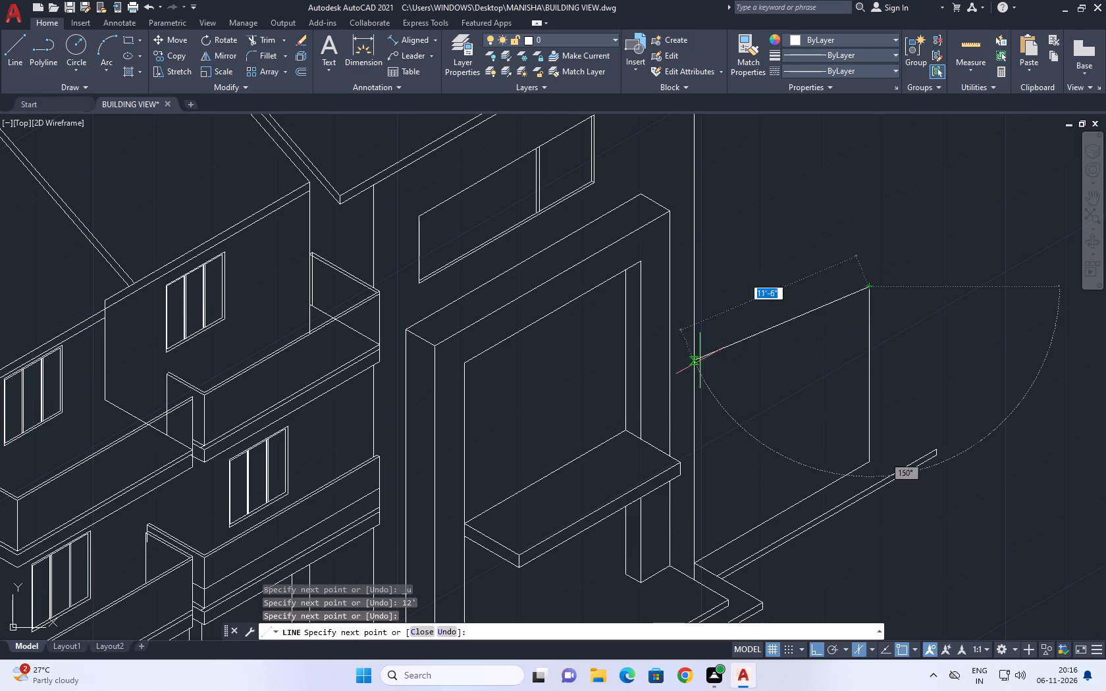
{"action": "scroll", "coordinate": [683, 393], "scroll_direction": "up", "scroll_amount": 1}
{"action": "left_click", "coordinate": [683, 394]}
{"action": "type", "text": "tr"}
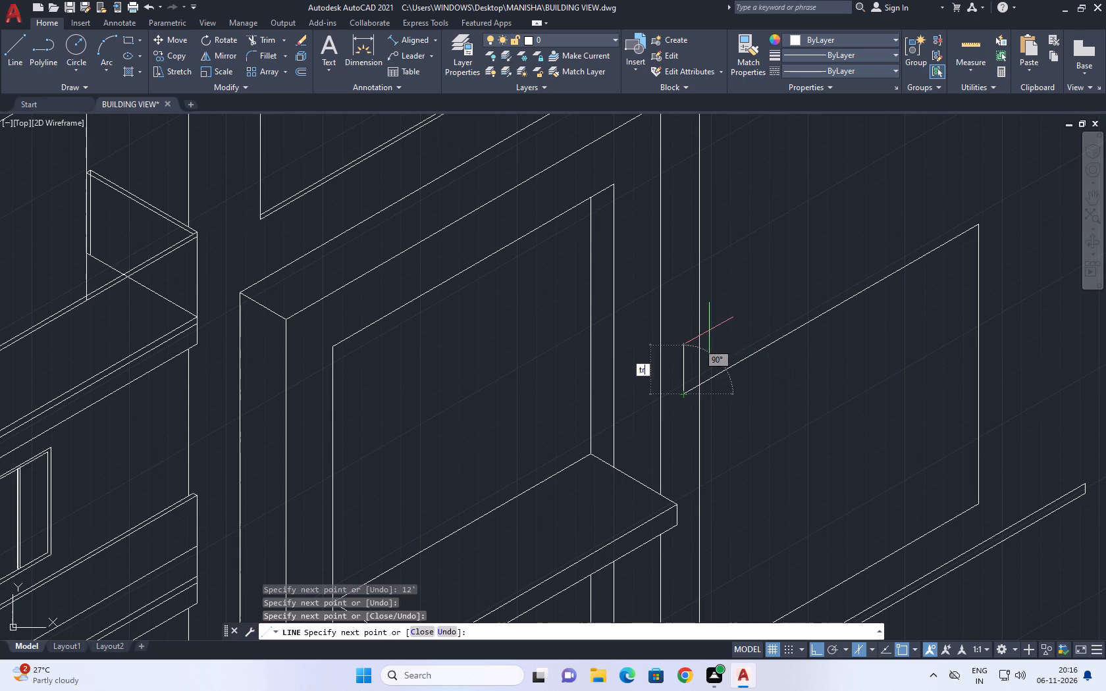
{"action": "key", "text": "space"}
{"action": "key", "text": "Escape"}
Trim the wall's top line where it overhangs the building's vertical edge.
{"action": "type", "text": "tr"}
{"action": "key", "text": "space"}
{"action": "left_click", "coordinate": [687, 390]}
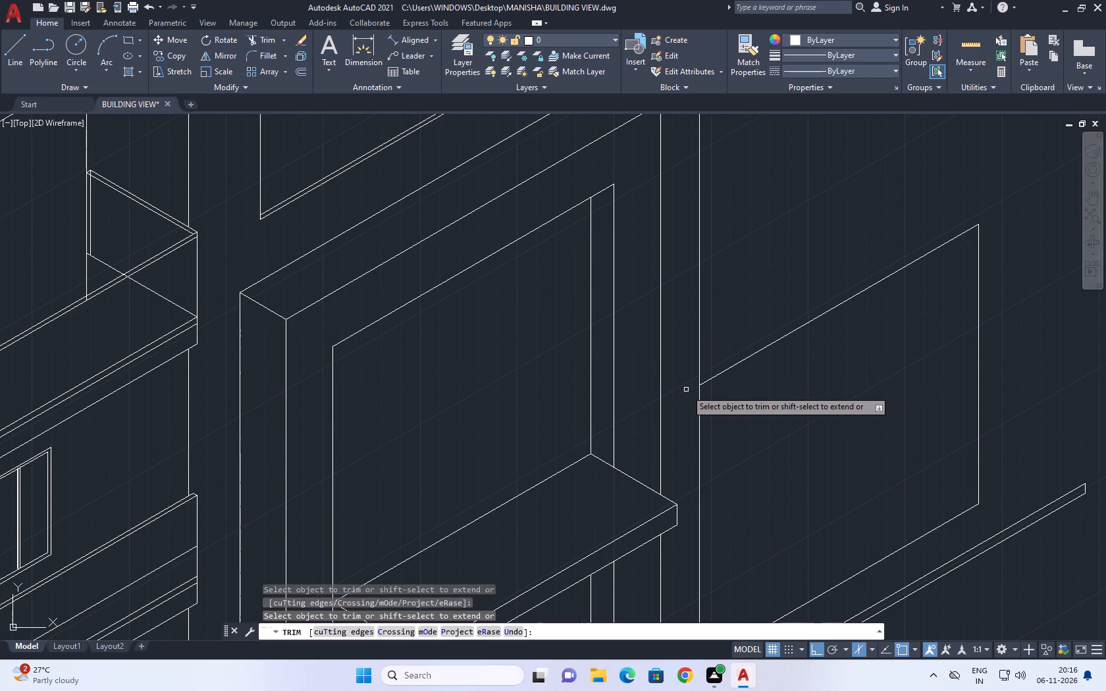
{"action": "key", "text": "space"}
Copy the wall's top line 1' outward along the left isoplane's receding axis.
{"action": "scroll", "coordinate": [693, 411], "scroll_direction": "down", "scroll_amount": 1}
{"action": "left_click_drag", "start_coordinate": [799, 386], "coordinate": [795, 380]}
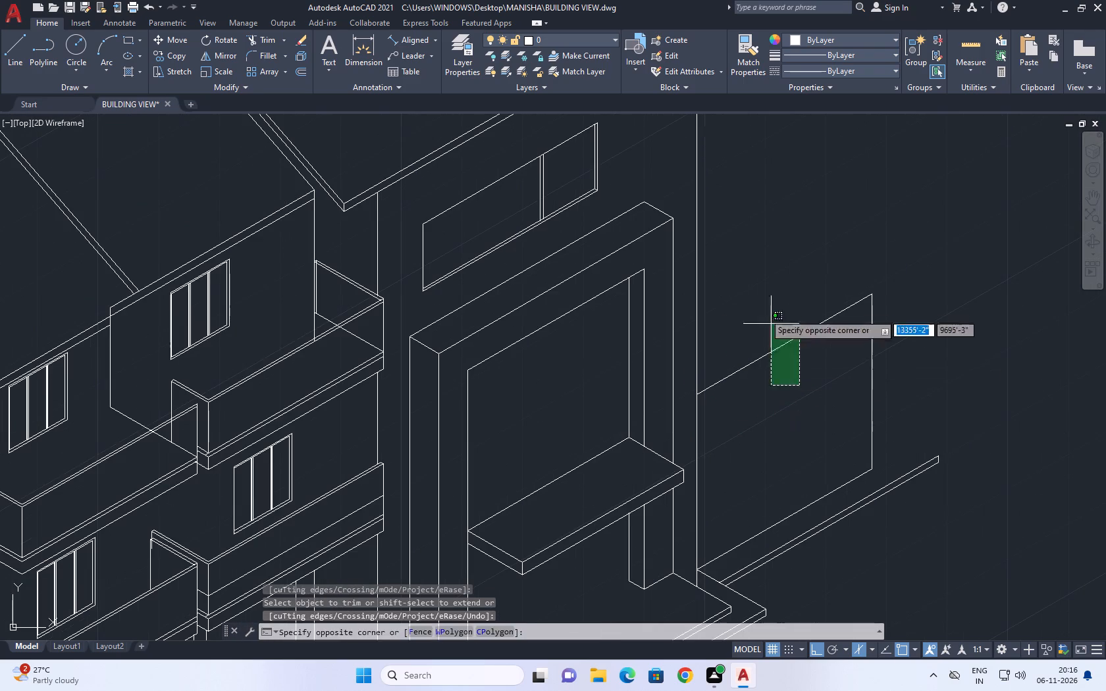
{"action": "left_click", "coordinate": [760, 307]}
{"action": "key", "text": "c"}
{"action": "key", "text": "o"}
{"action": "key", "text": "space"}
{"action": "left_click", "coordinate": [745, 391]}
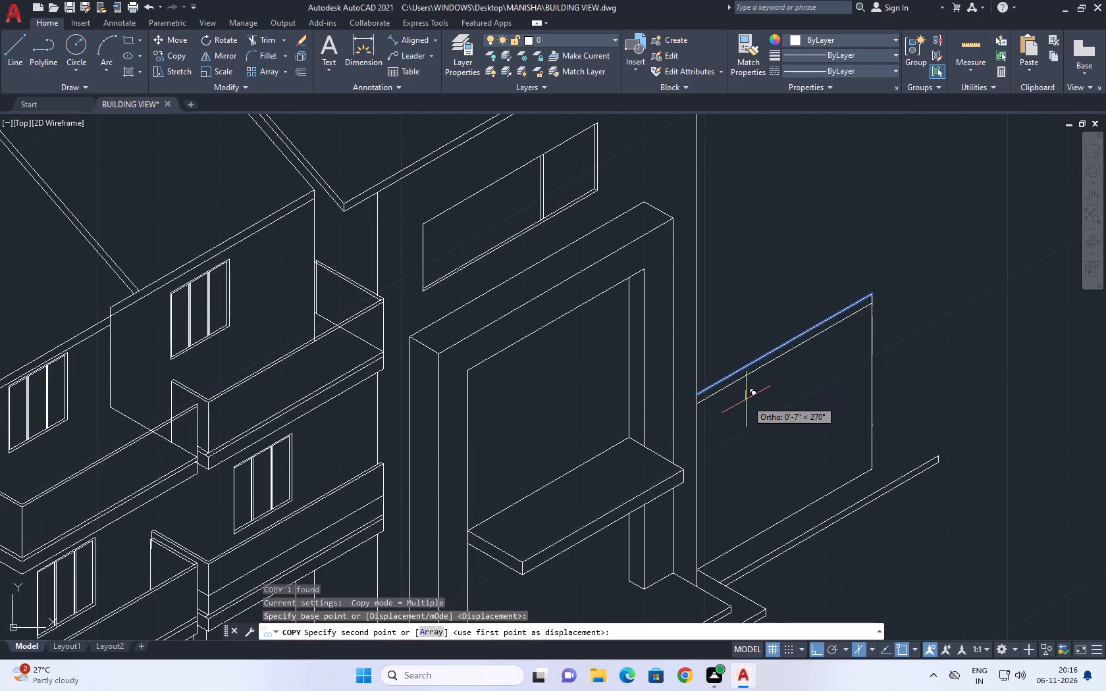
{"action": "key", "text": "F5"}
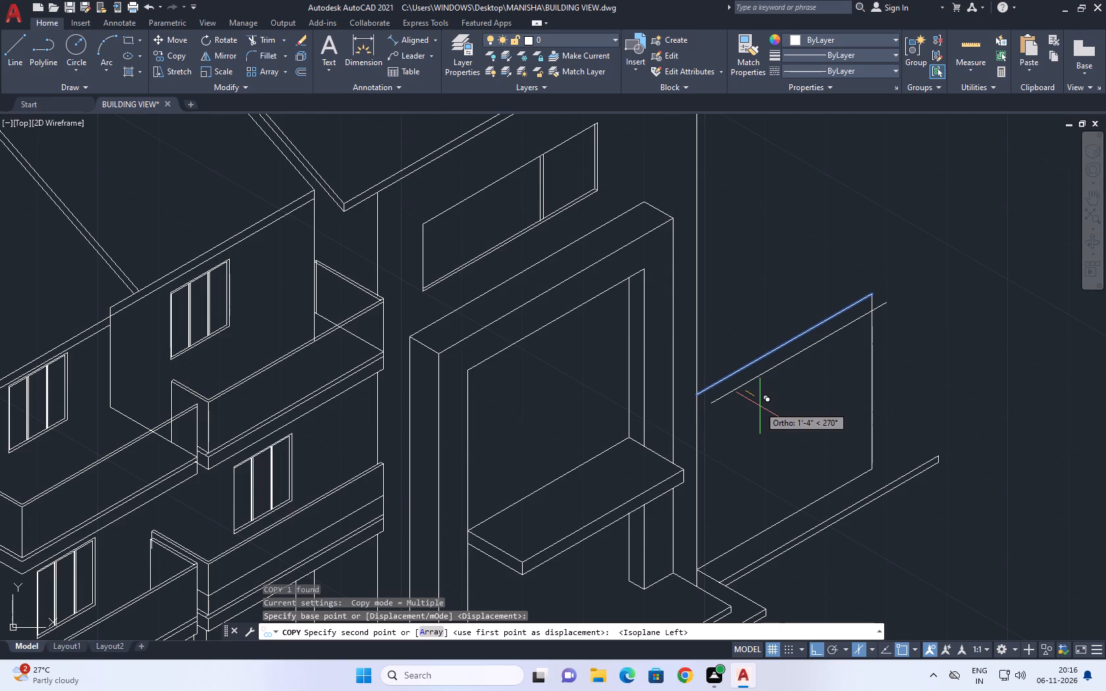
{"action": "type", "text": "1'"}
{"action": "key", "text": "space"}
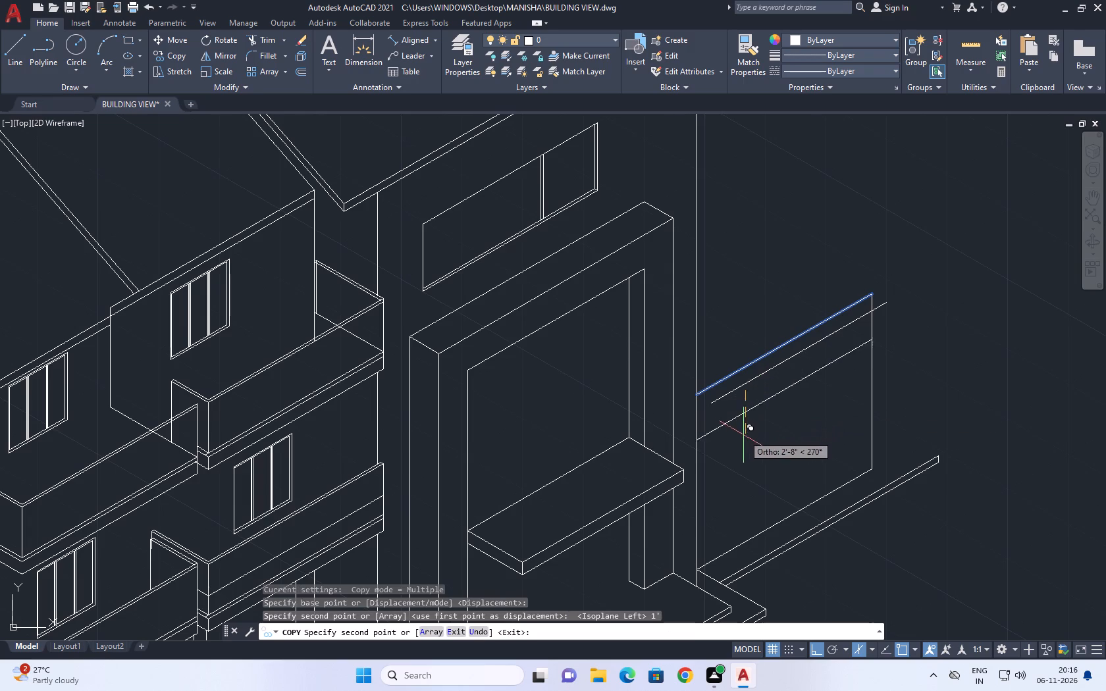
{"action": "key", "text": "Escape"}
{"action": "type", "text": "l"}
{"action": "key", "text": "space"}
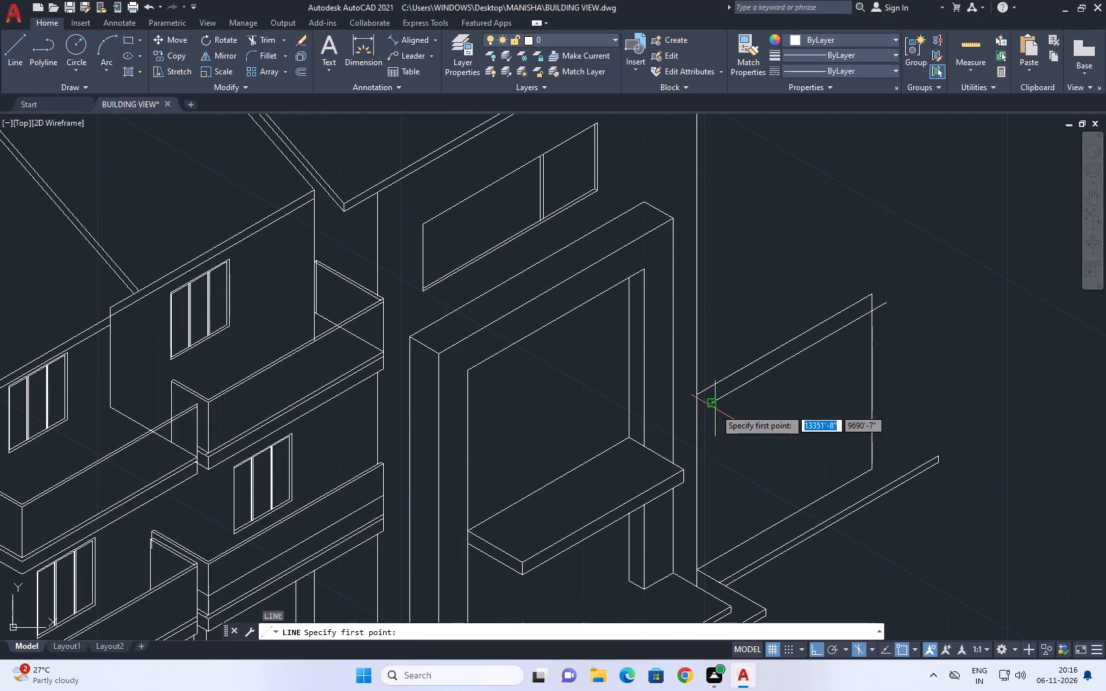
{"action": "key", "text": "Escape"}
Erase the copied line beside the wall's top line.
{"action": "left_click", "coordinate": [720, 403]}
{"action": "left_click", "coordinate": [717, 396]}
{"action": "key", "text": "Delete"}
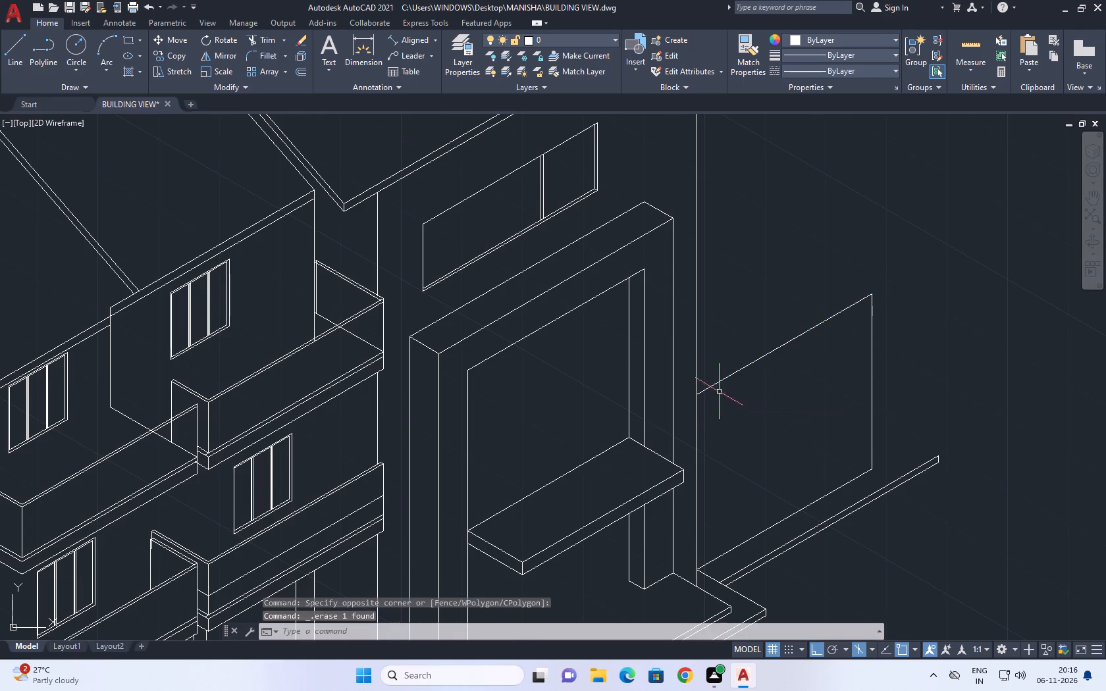
Copy the wall's top line 6" outward at 330° in the top isoplane.
{"action": "left_click", "coordinate": [719, 390]}
{"action": "left_click", "coordinate": [713, 358]}
{"action": "type", "text": "co"}
{"action": "key", "text": "space"}
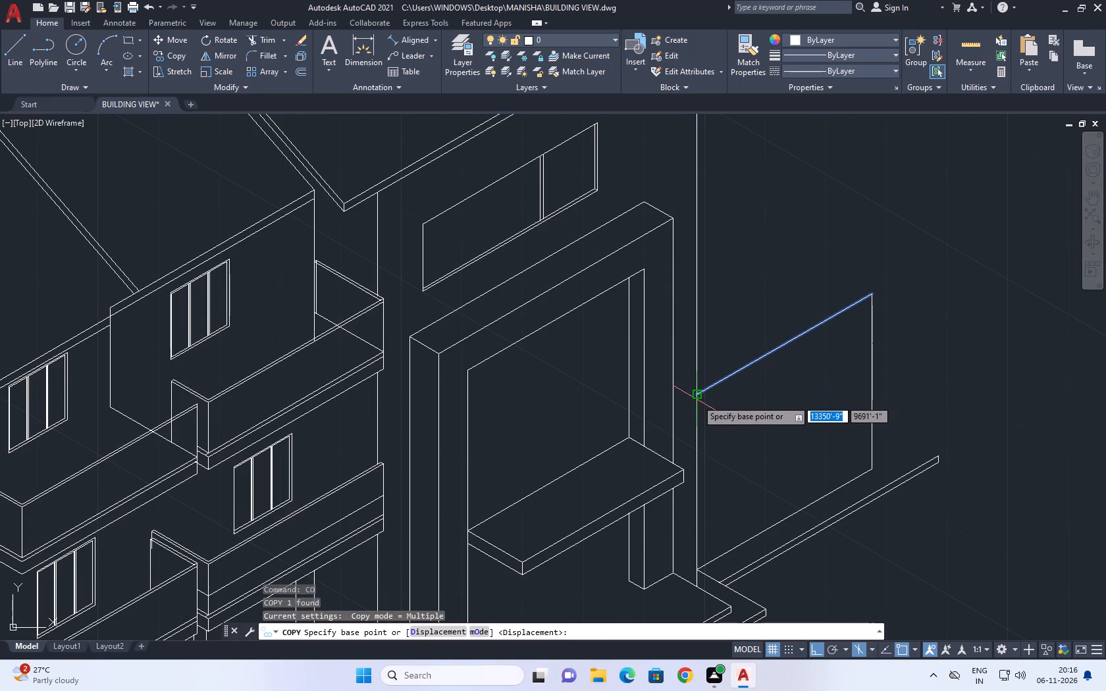
{"action": "left_click", "coordinate": [696, 395]}
{"action": "key", "text": "F5"}
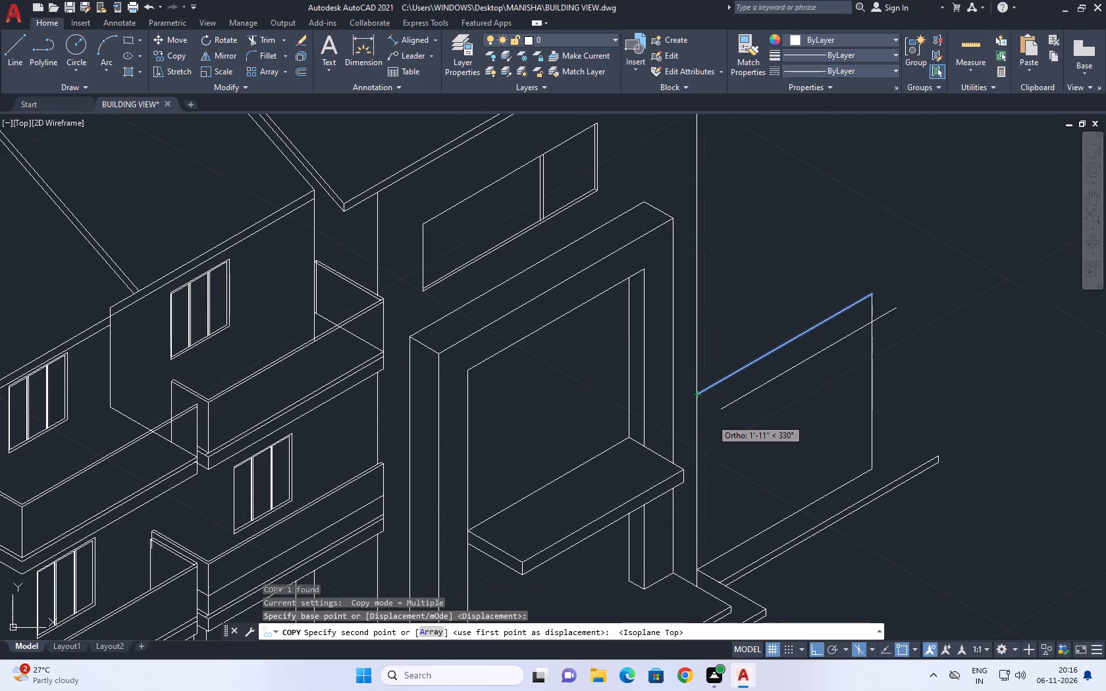
{"action": "key", "text": "6"}
{"action": "key", "text": "space"}
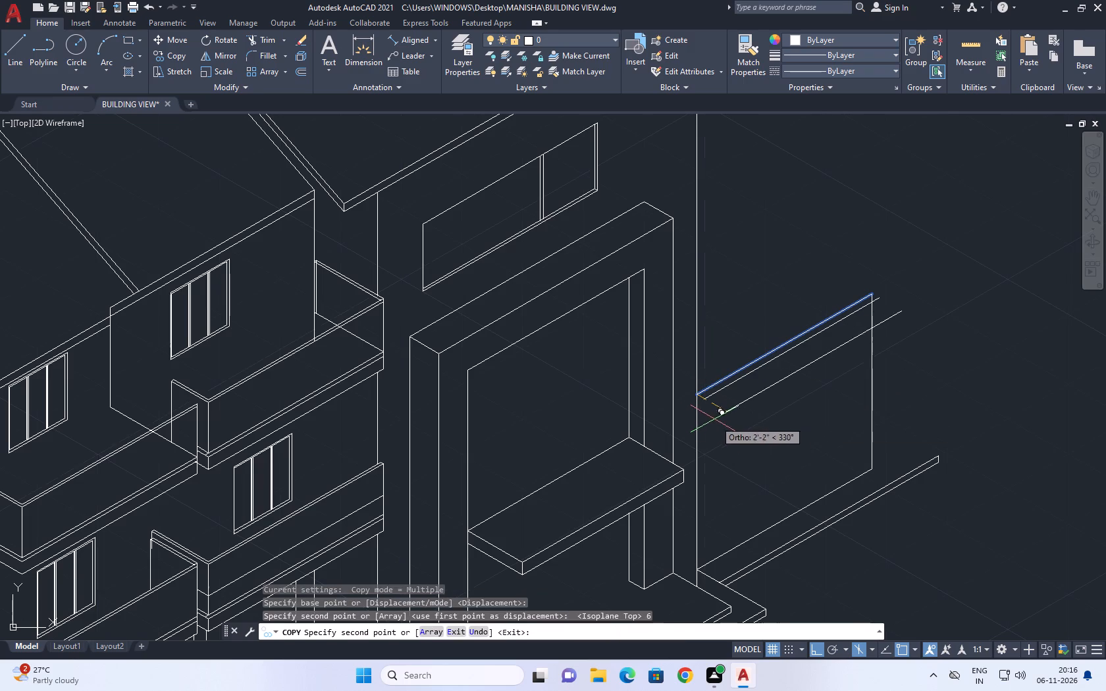
{"action": "key", "text": "Escape"}
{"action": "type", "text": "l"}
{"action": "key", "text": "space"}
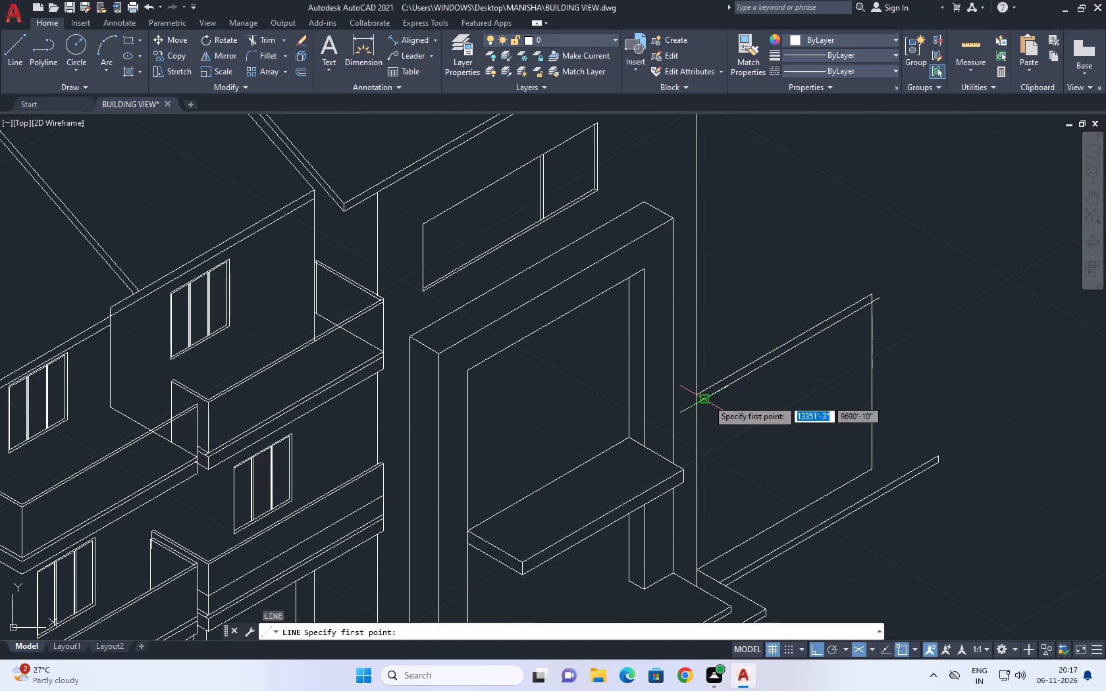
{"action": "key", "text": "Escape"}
Copy the 6" offset top line of the side wall 2' straight down in the right isoplane.
{"action": "left_click", "coordinate": [725, 388]}
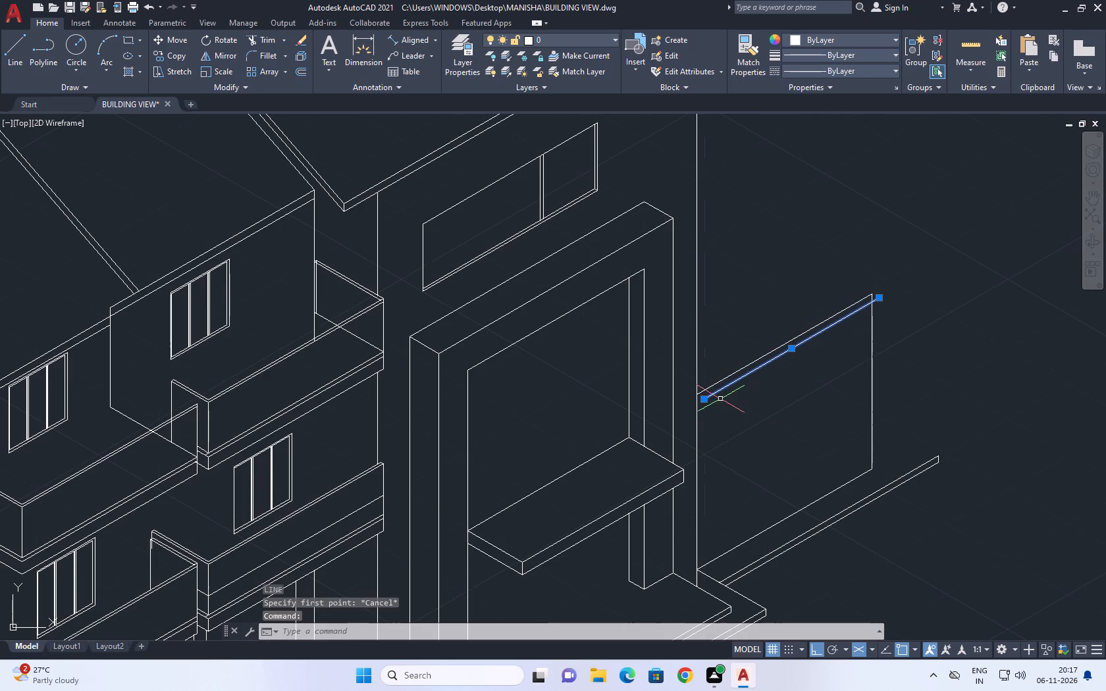
{"action": "key", "text": "c"}
{"action": "key", "text": "o"}
{"action": "key", "text": "space"}
{"action": "left_click", "coordinate": [707, 398]}
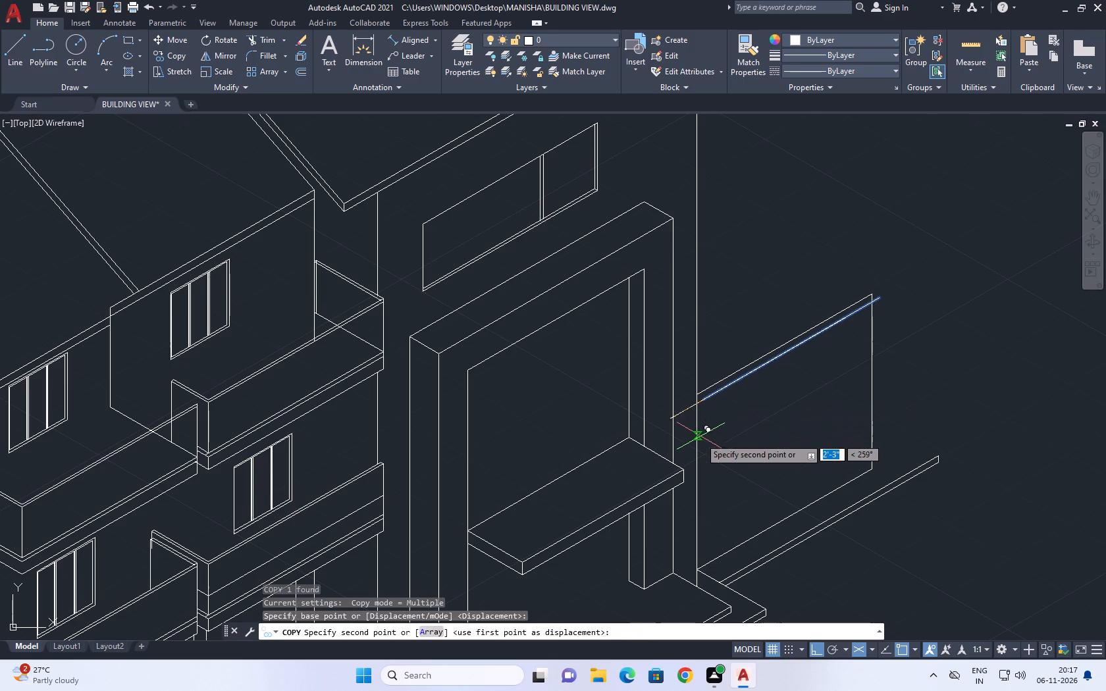
{"action": "key", "text": "F5"}
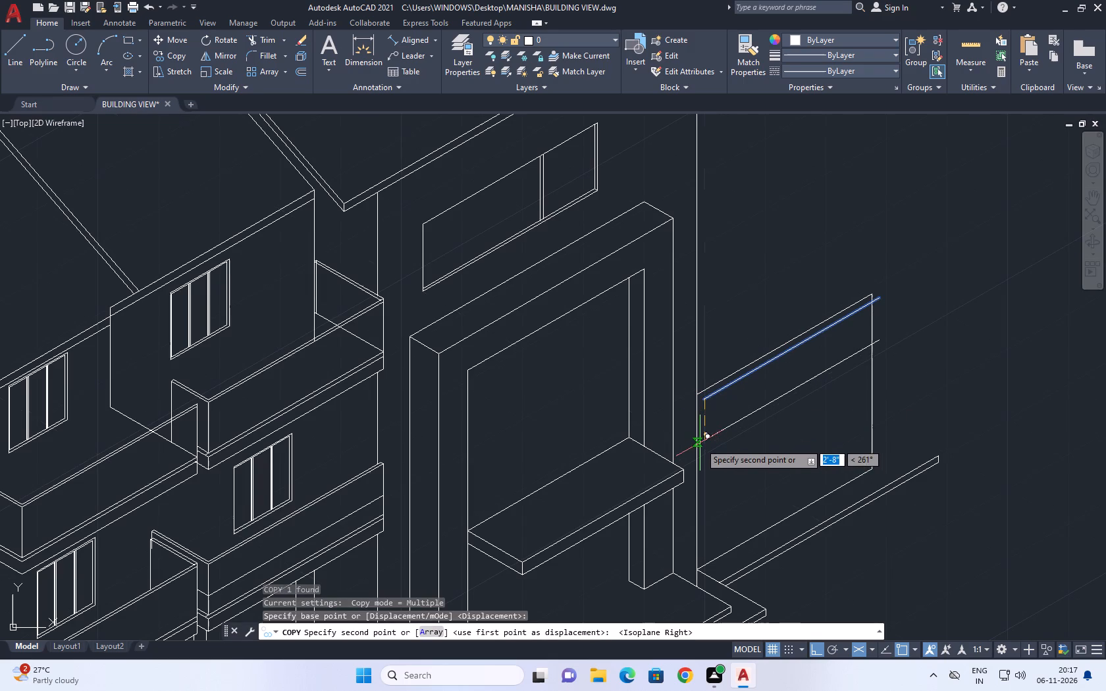
{"action": "key", "text": "2"}
{"action": "key", "text": "apostrophe"}
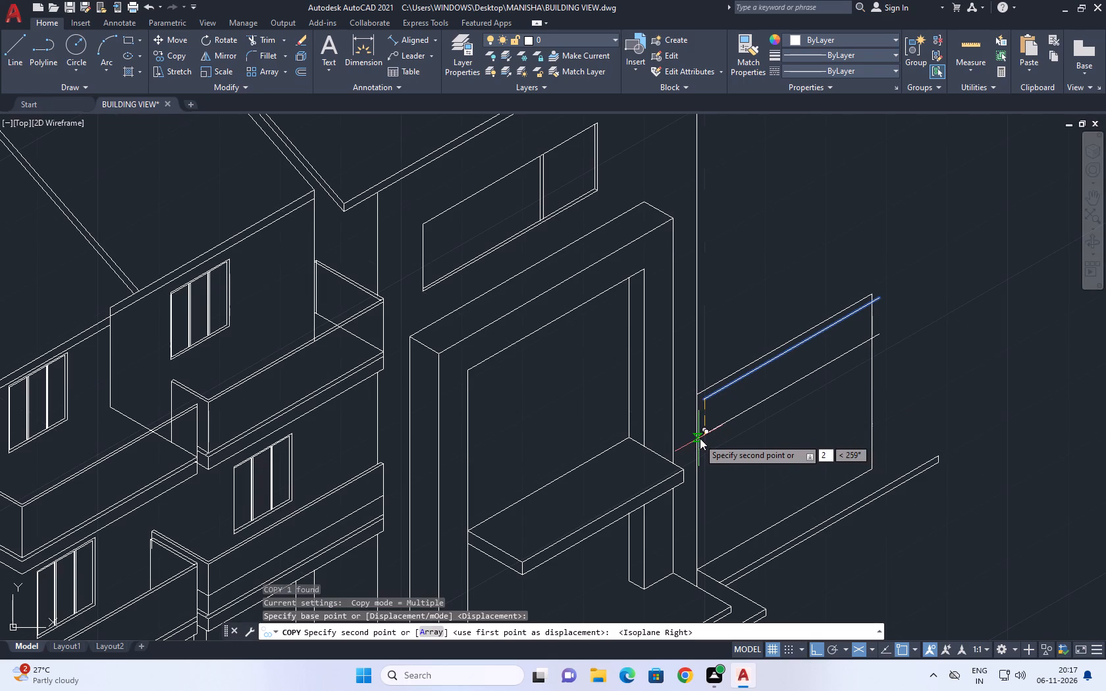
{"action": "key", "text": "space"}
{"action": "key", "text": "Escape"}
Extend the offset top line and its lower copy to the building's vertical edge.
{"action": "middle_click_drag", "start_coordinate": [701, 424], "coordinate": [701, 442]}
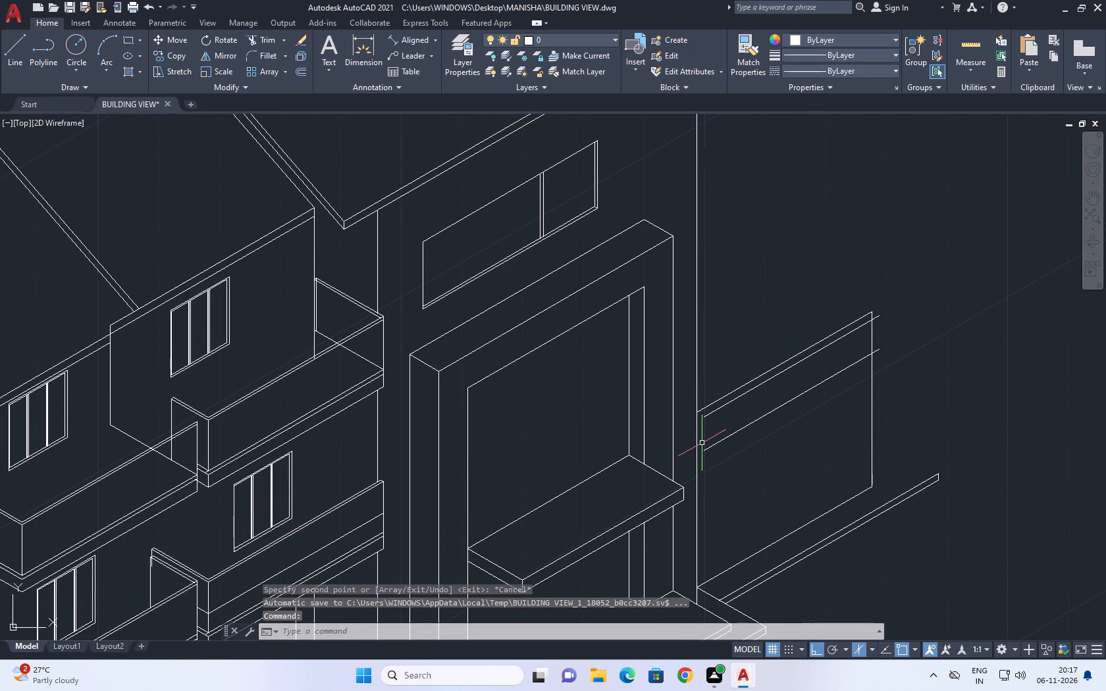
{"action": "type", "text": "ex"}
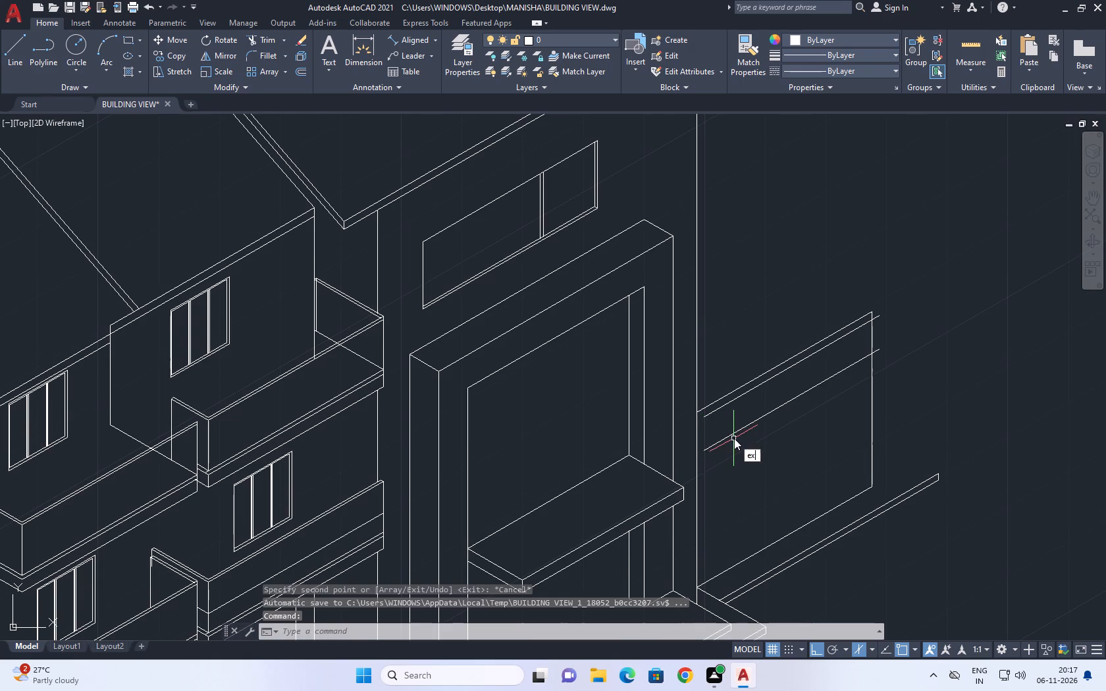
{"action": "key", "text": "space"}
{"action": "left_click", "coordinate": [736, 396]}
{"action": "left_click", "coordinate": [735, 435]}
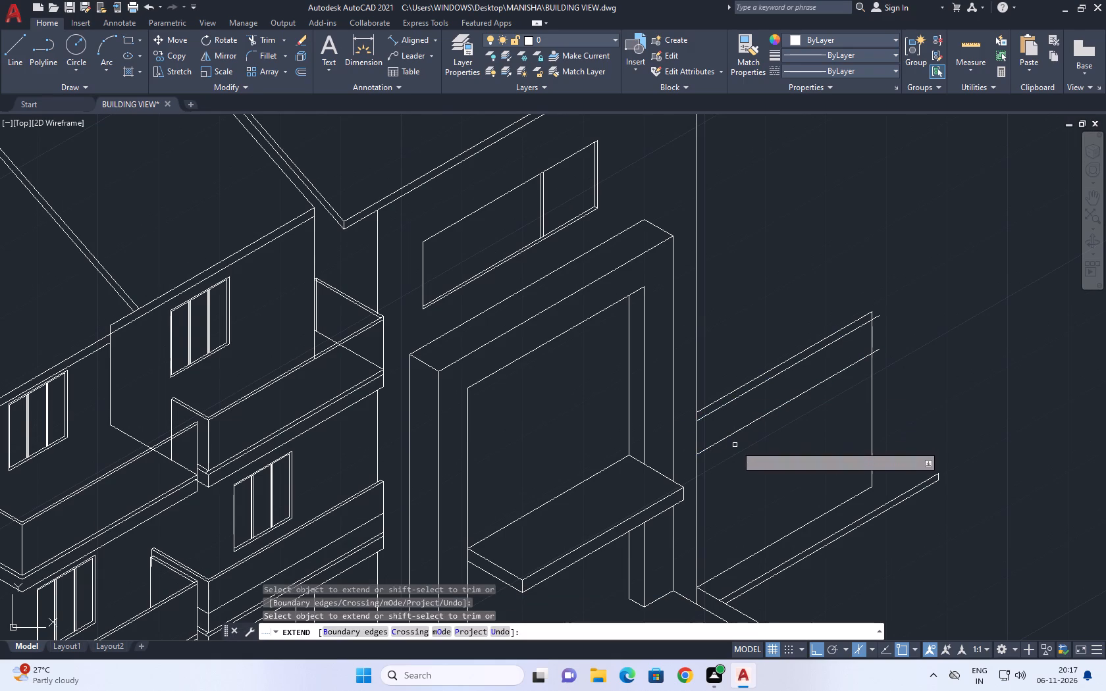
{"action": "key", "text": "Escape"}
Draw a line about 13'-7" long at 150° from the side wall's top outer corner, in the left isoplane.
{"action": "middle_click_drag", "start_coordinate": [851, 351], "coordinate": [833, 424]}
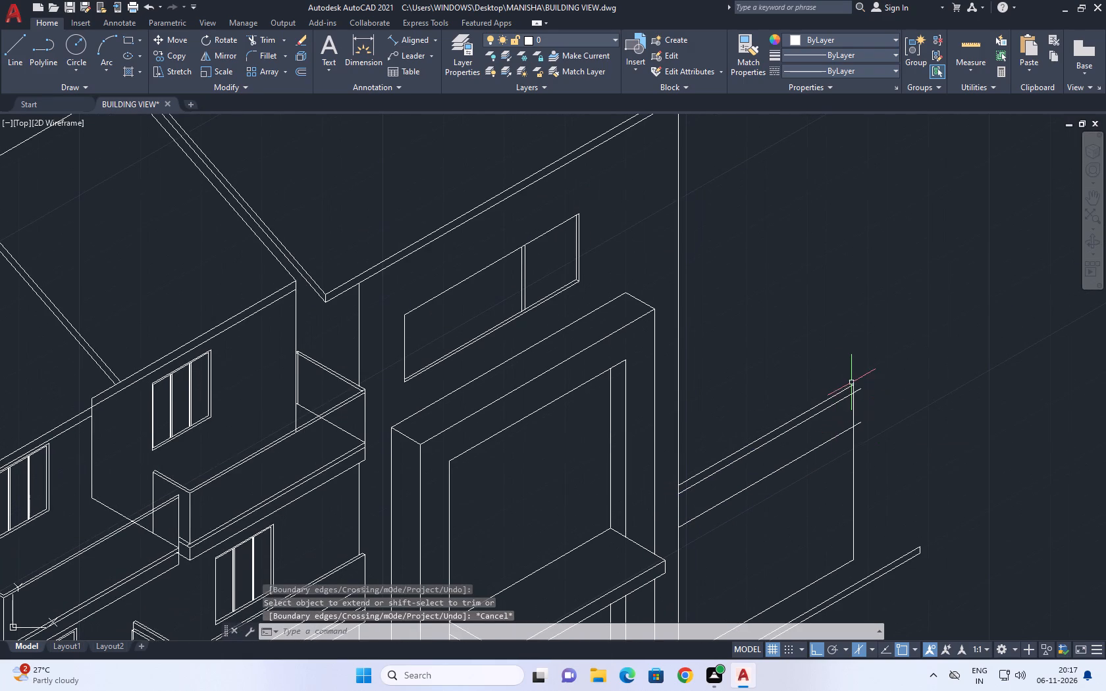
{"action": "type", "text": "l"}
{"action": "key", "text": "space"}
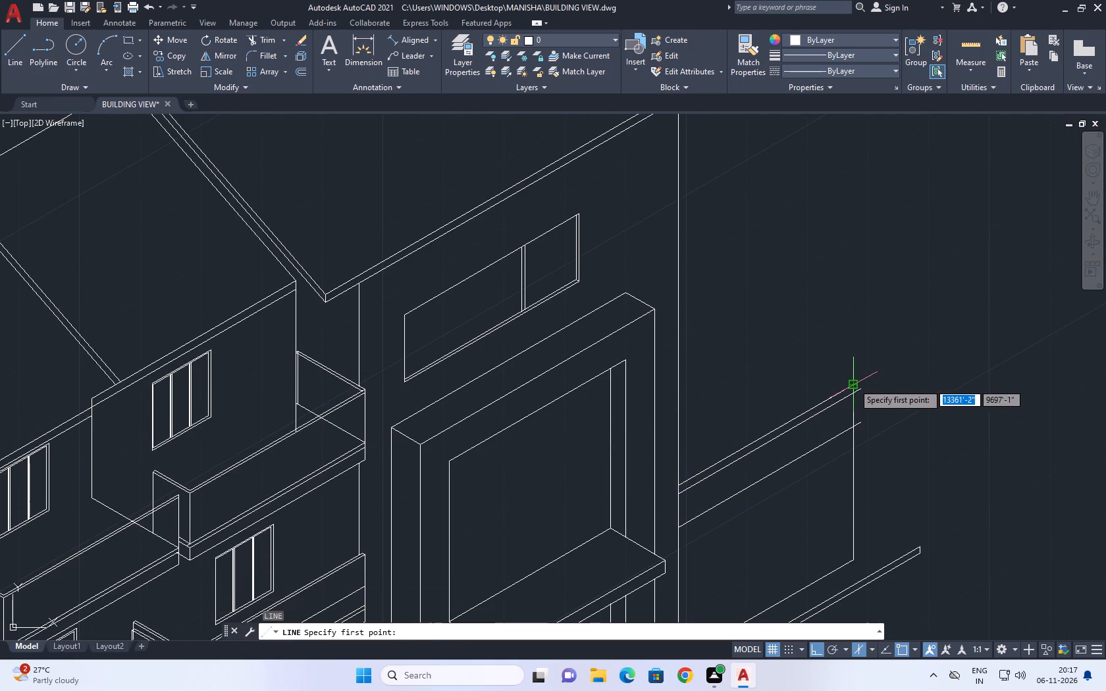
{"action": "left_click", "coordinate": [853, 383]}
{"action": "key", "text": "F5"}
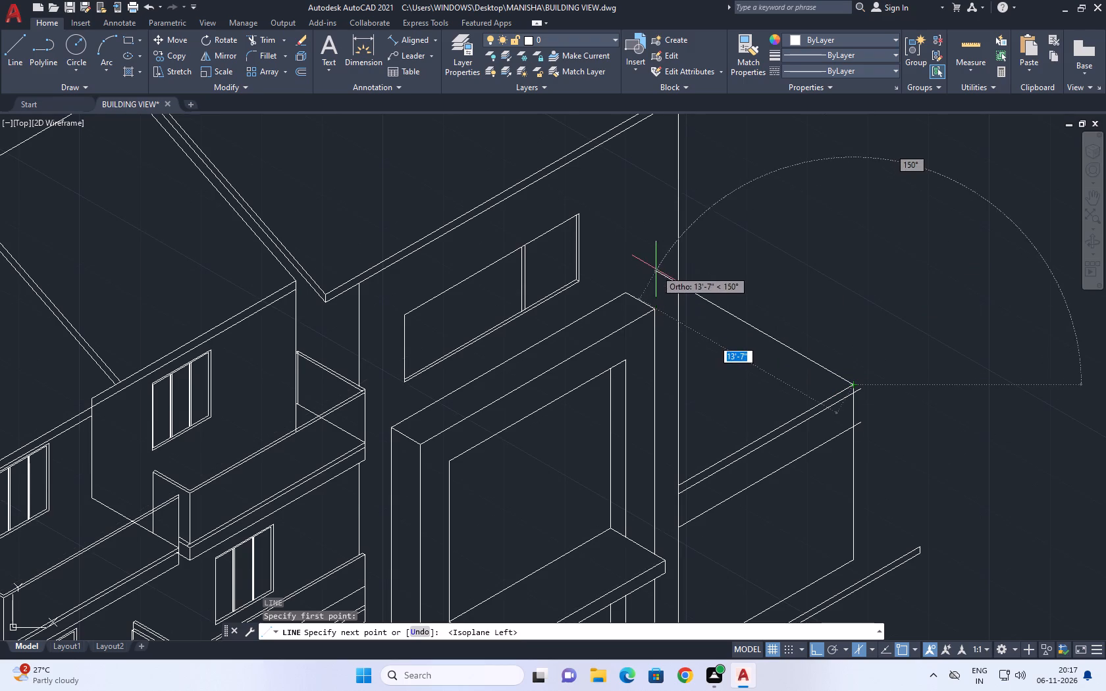
{"action": "left_click", "coordinate": [656, 269]}
{"action": "key", "text": "Escape"}
{"action": "key", "text": "space"}
{"action": "scroll", "coordinate": [851, 397], "scroll_direction": "up", "scroll_amount": 1}
{"action": "key", "text": "Escape"}
Copy the receding roof line 6" inward in the top isoplane.
{"action": "left_click", "coordinate": [807, 340]}
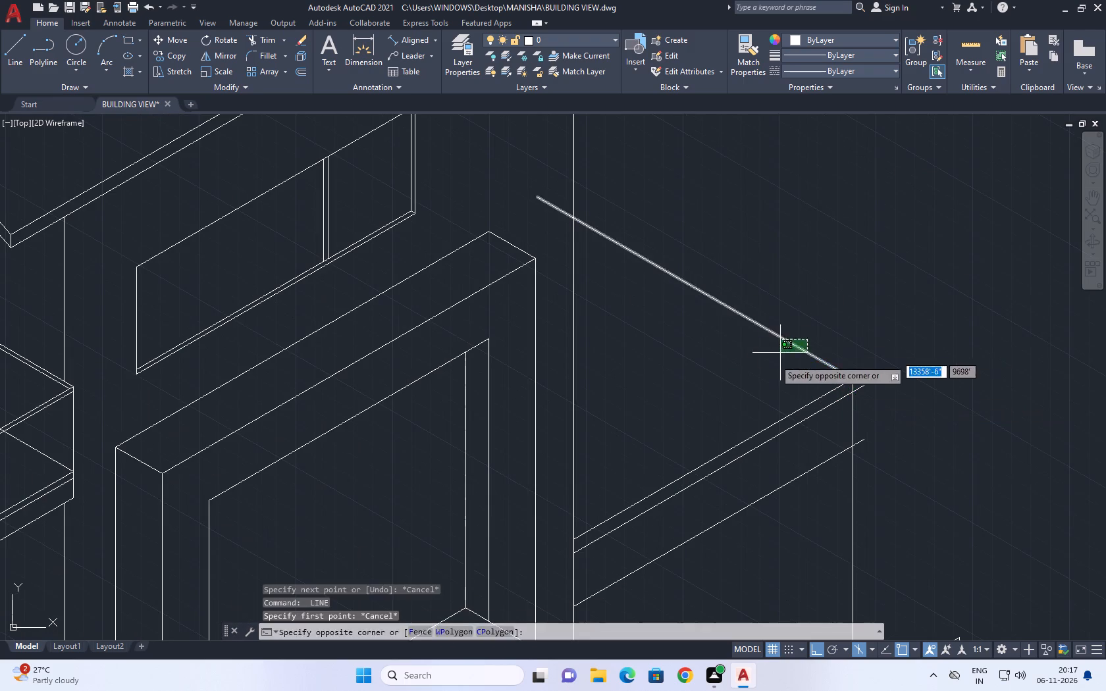
{"action": "left_click", "coordinate": [774, 359]}
{"action": "key", "text": "c"}
{"action": "type", "text": "o"}
{"action": "key", "text": "space"}
{"action": "left_click", "coordinate": [799, 357]}
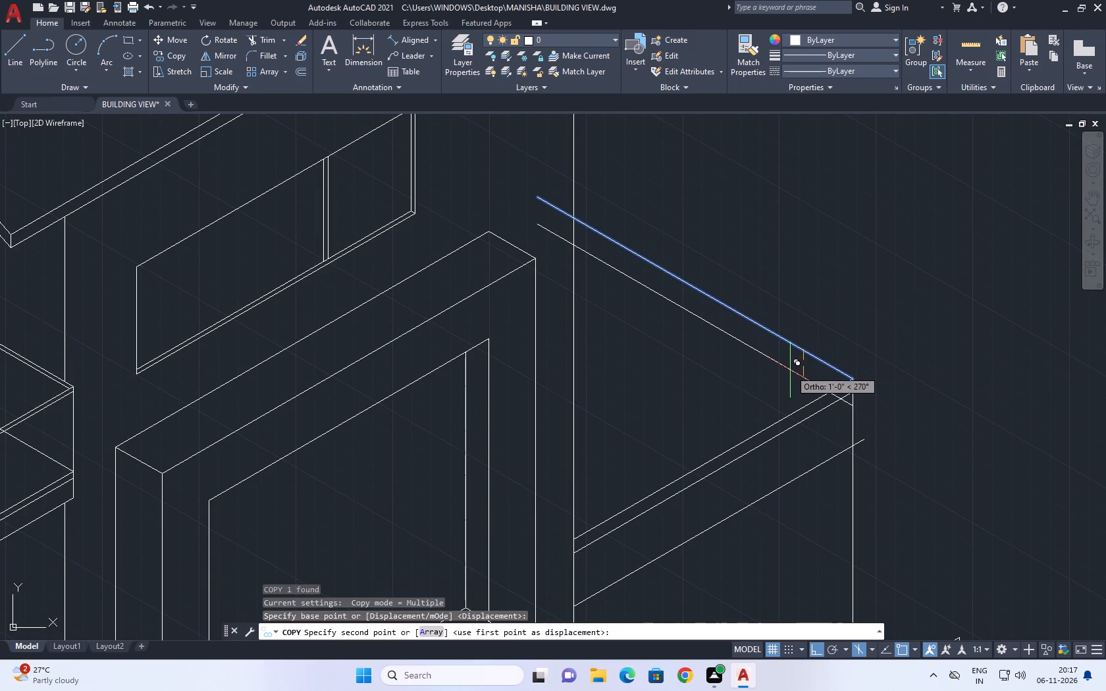
{"action": "key", "text": "F5"}
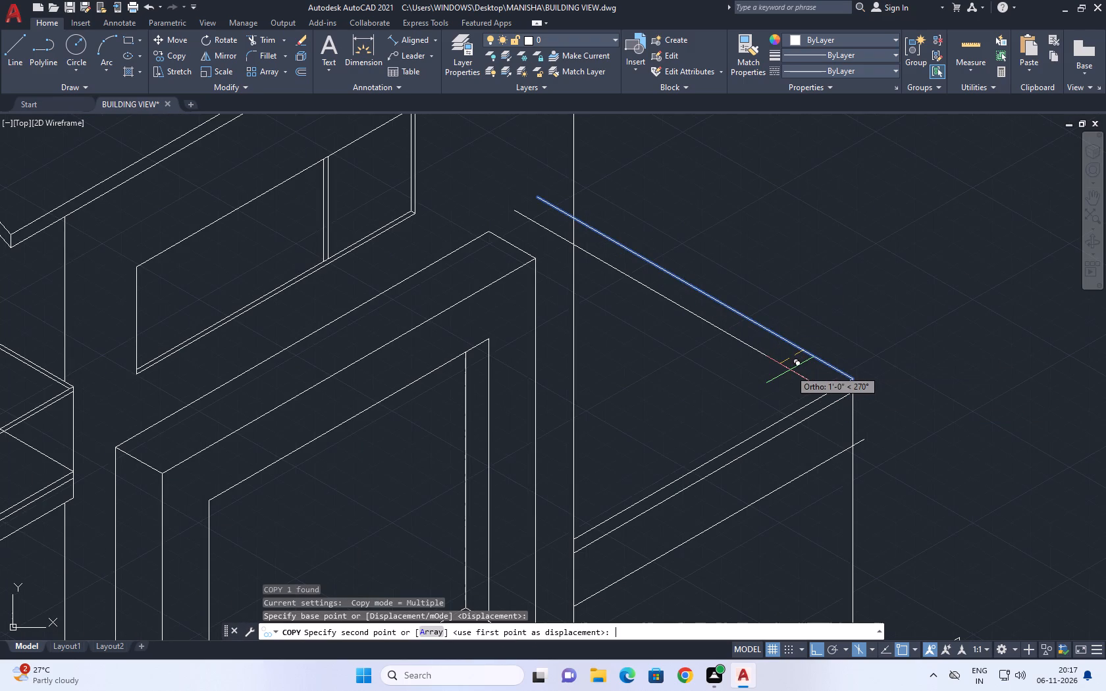
{"action": "type", "text": "6"}
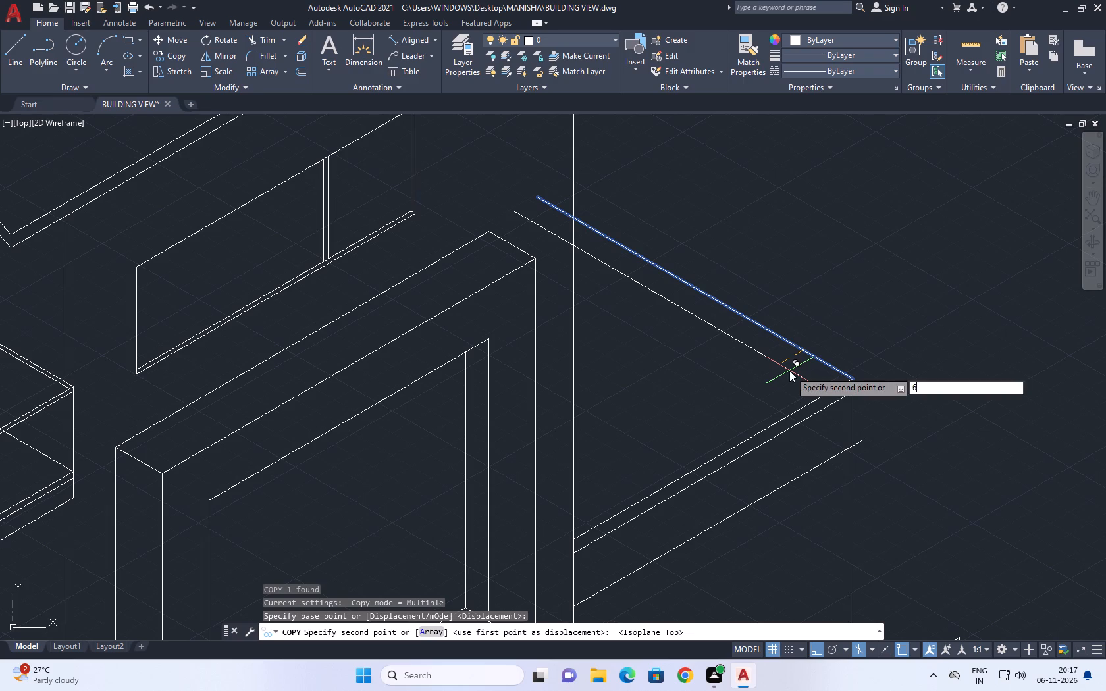
{"action": "key", "text": "space"}
{"action": "key", "text": "Escape"}
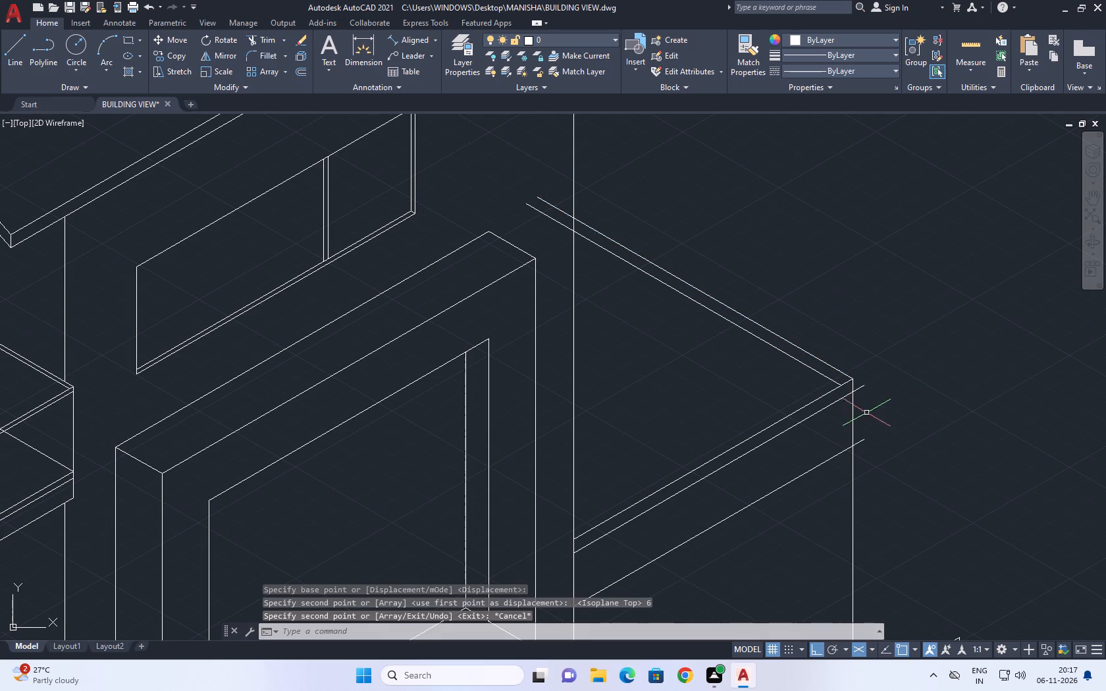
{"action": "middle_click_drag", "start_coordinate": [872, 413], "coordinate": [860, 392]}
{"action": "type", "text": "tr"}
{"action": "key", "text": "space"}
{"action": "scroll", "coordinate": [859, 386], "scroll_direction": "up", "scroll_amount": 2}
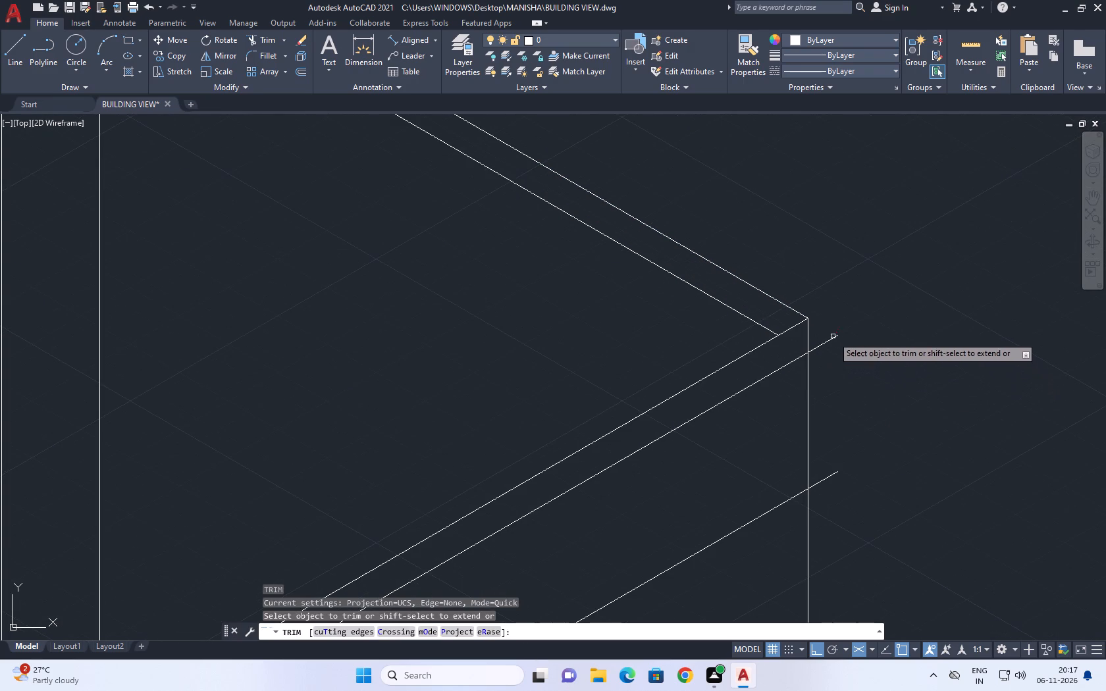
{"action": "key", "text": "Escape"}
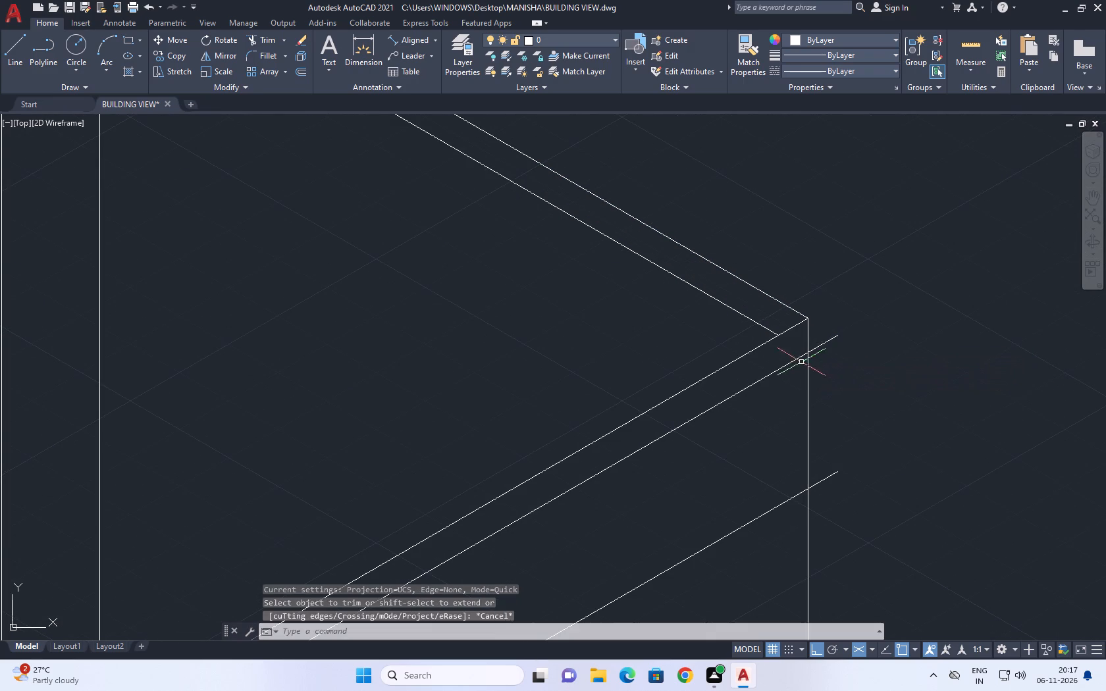
Move both receding roof lines from the wall's top outer corner to the overhanging end of the offset top line.
{"action": "left_click", "coordinate": [764, 291]}
{"action": "left_click", "coordinate": [723, 322]}
{"action": "left_click", "coordinate": [752, 307]}
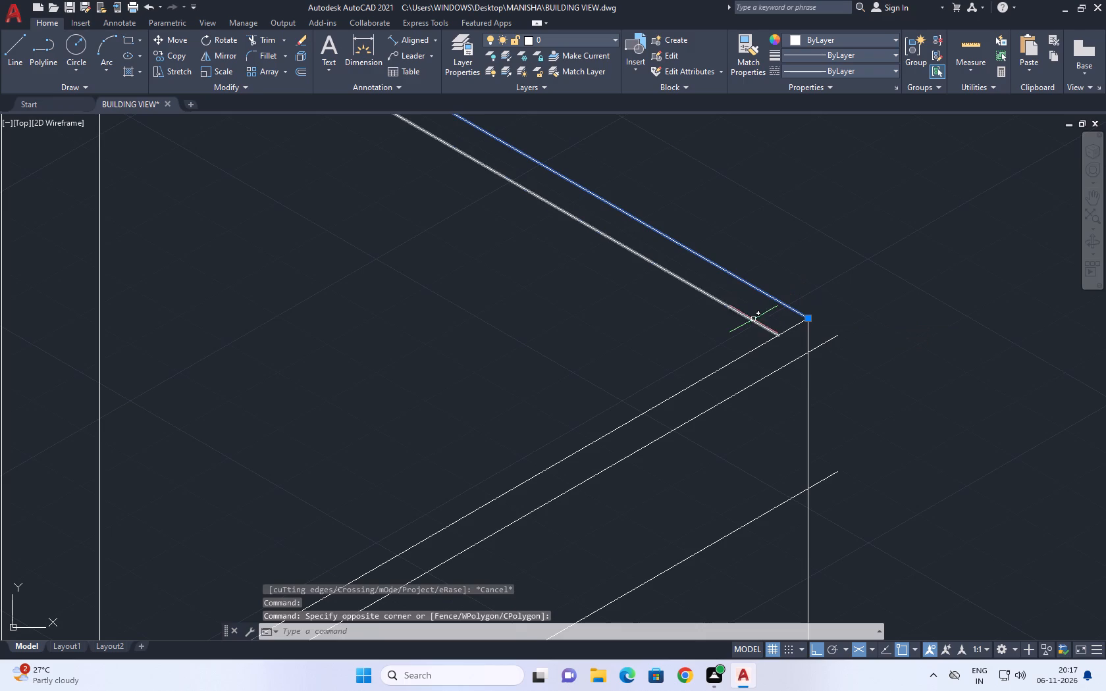
{"action": "left_click", "coordinate": [754, 319]}
{"action": "key", "text": "m"}
{"action": "key", "text": "space"}
{"action": "left_click", "coordinate": [809, 320]}
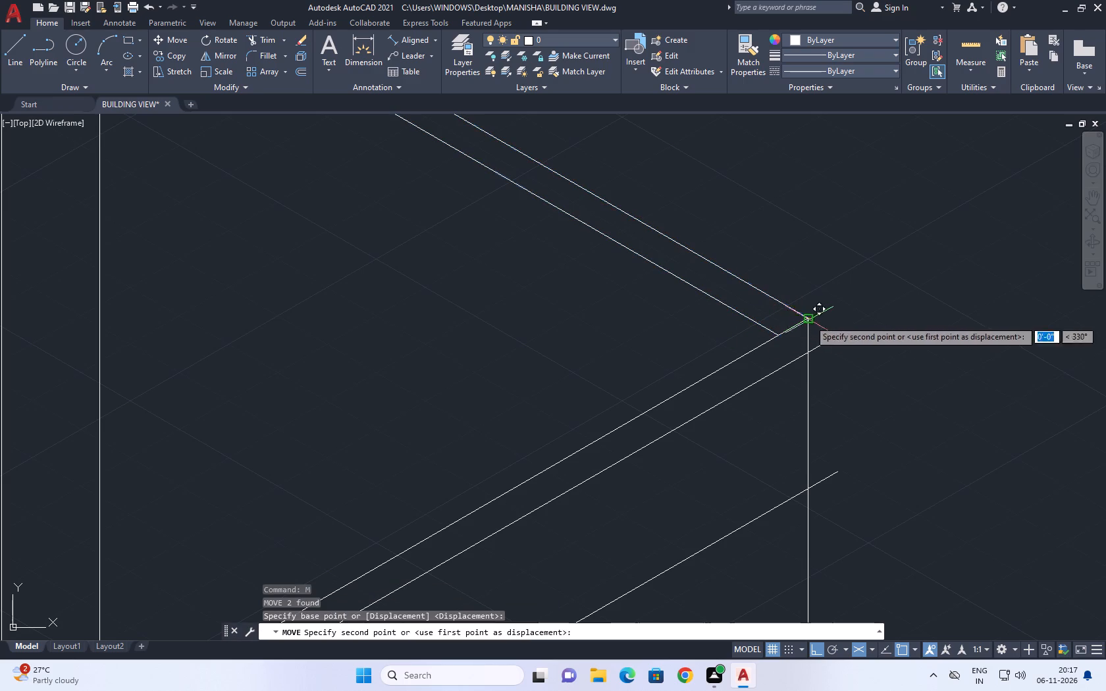
{"action": "left_click", "coordinate": [840, 334]}
{"action": "scroll", "coordinate": [847, 331], "scroll_direction": "down", "scroll_amount": 1}
{"action": "key", "text": "Escape"}
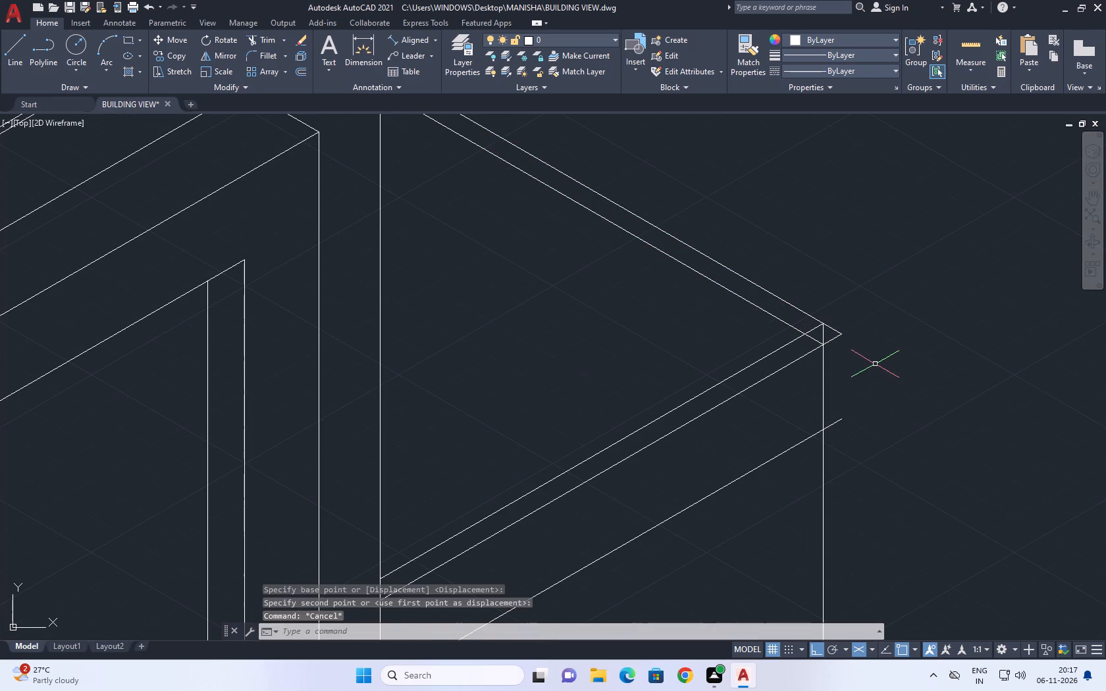
Draw the roof band's vertical end edge from the moved outer corner down to the lower line's end.
{"action": "key", "text": "l"}
{"action": "key", "text": "space"}
{"action": "left_click", "coordinate": [845, 335]}
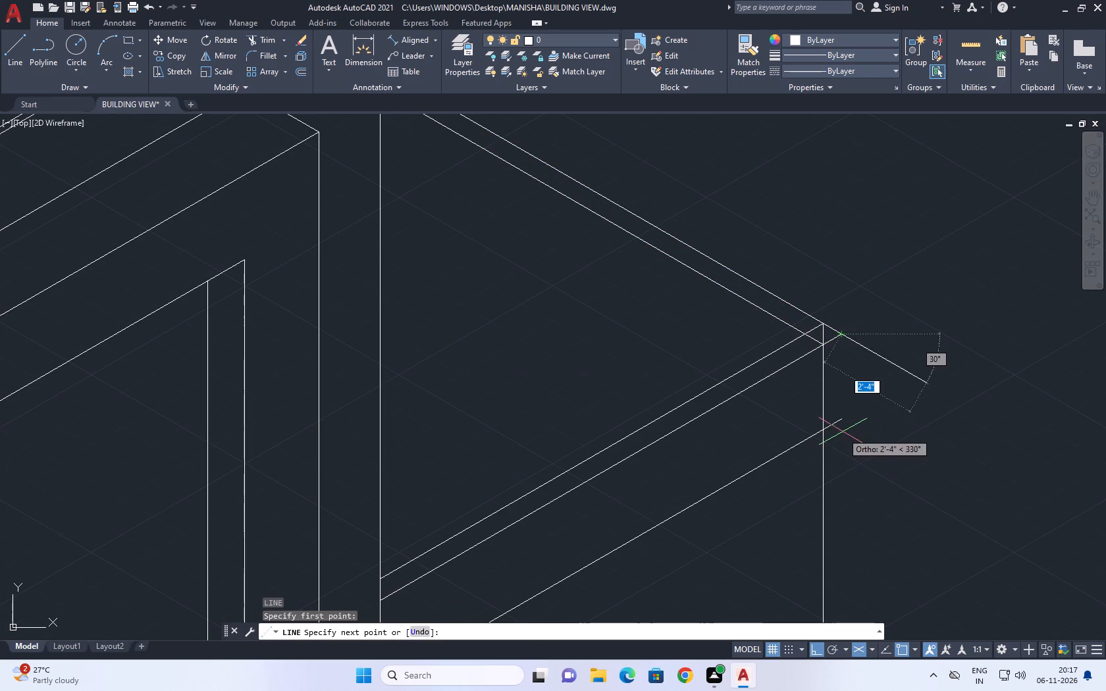
{"action": "key", "text": "F5"}
{"action": "left_click", "coordinate": [841, 422]}
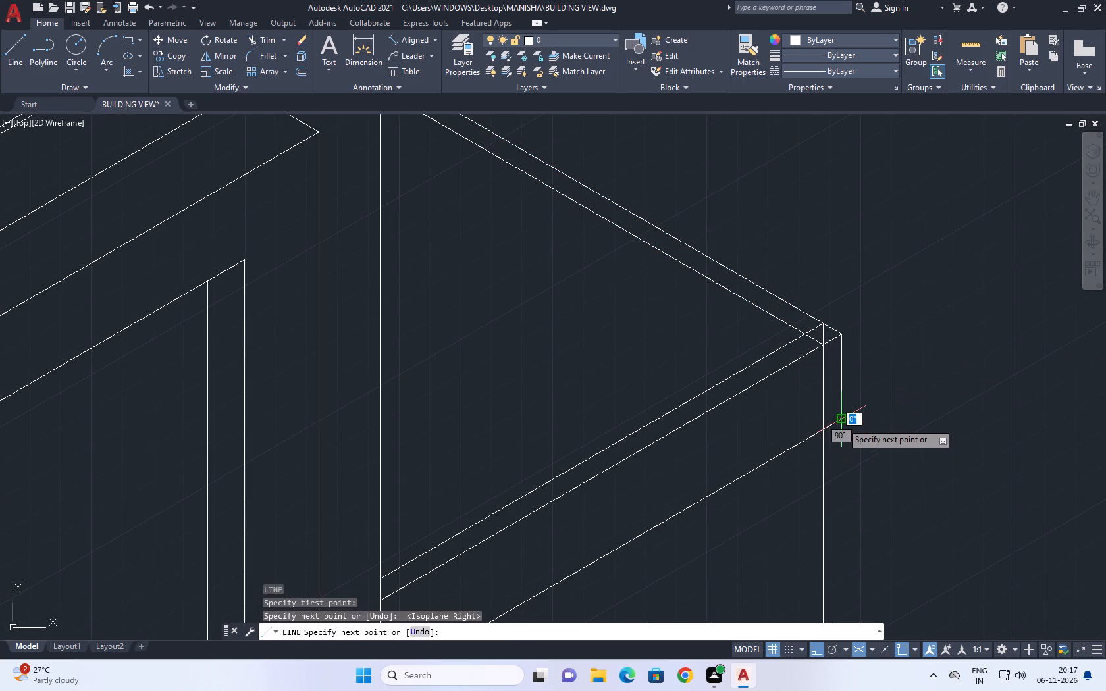
{"action": "key", "text": "Escape"}
Trim the overlapping lines at the roof band's outer corner and the wall's vertical edge inside the band.
{"action": "middle_click_drag", "start_coordinate": [791, 378], "coordinate": [821, 430]}
{"action": "key", "text": "t"}
{"action": "key", "text": "r"}
{"action": "key", "text": "space"}
{"action": "scroll", "coordinate": [831, 393], "scroll_direction": "up", "scroll_amount": 1}
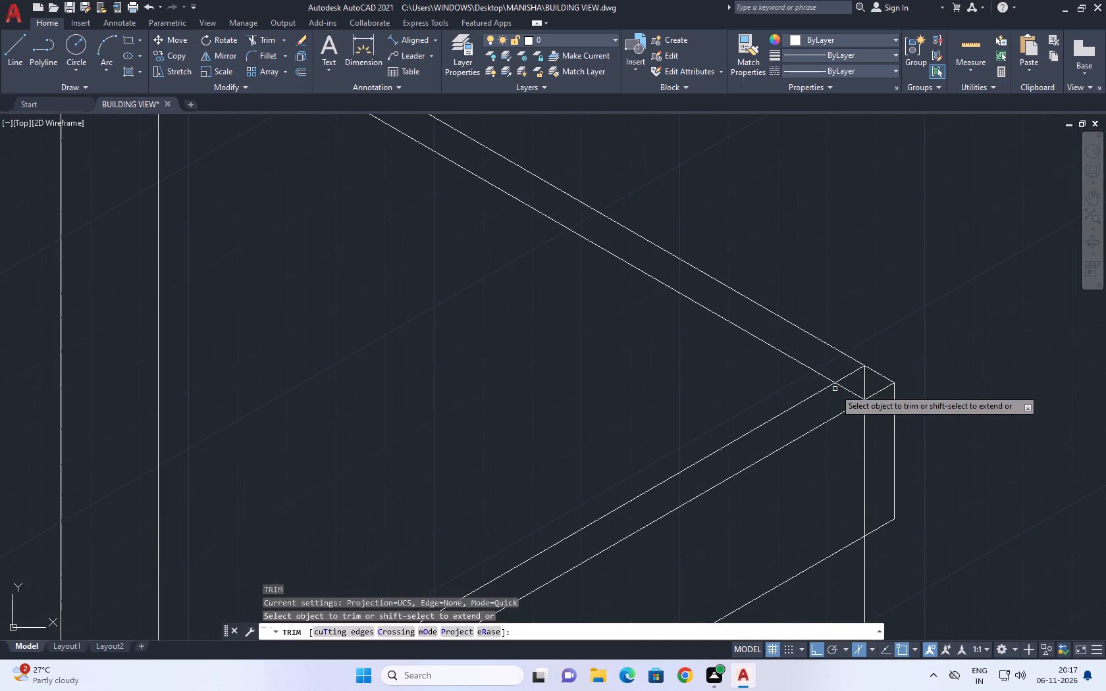
{"action": "left_click", "coordinate": [847, 367]}
{"action": "left_click", "coordinate": [841, 399]}
{"action": "left_click", "coordinate": [855, 386]}
{"action": "left_click", "coordinate": [870, 380]}
{"action": "left_click_drag", "start_coordinate": [872, 419], "coordinate": [866, 428]}
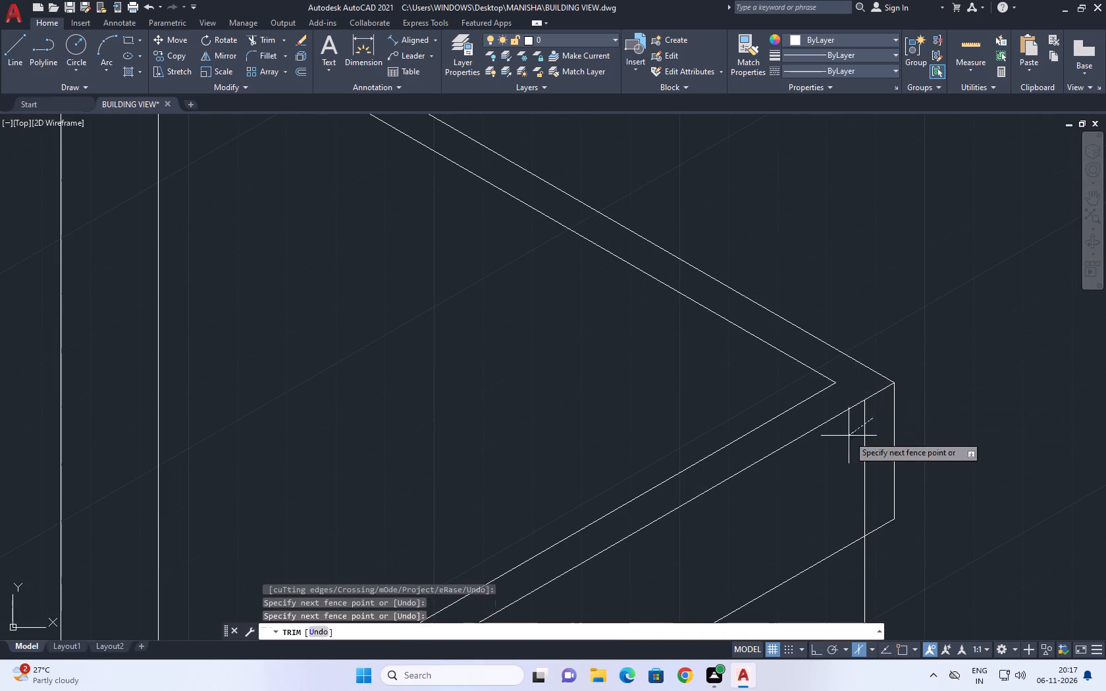
{"action": "left_click", "coordinate": [825, 453]}
Trim the two receding roof lines where they run past the building's vertical edge.
{"action": "scroll", "coordinate": [851, 449], "scroll_direction": "down", "scroll_amount": 3}
{"action": "scroll", "coordinate": [676, 342], "scroll_direction": "up", "scroll_amount": 1}
{"action": "left_click", "coordinate": [673, 335]}
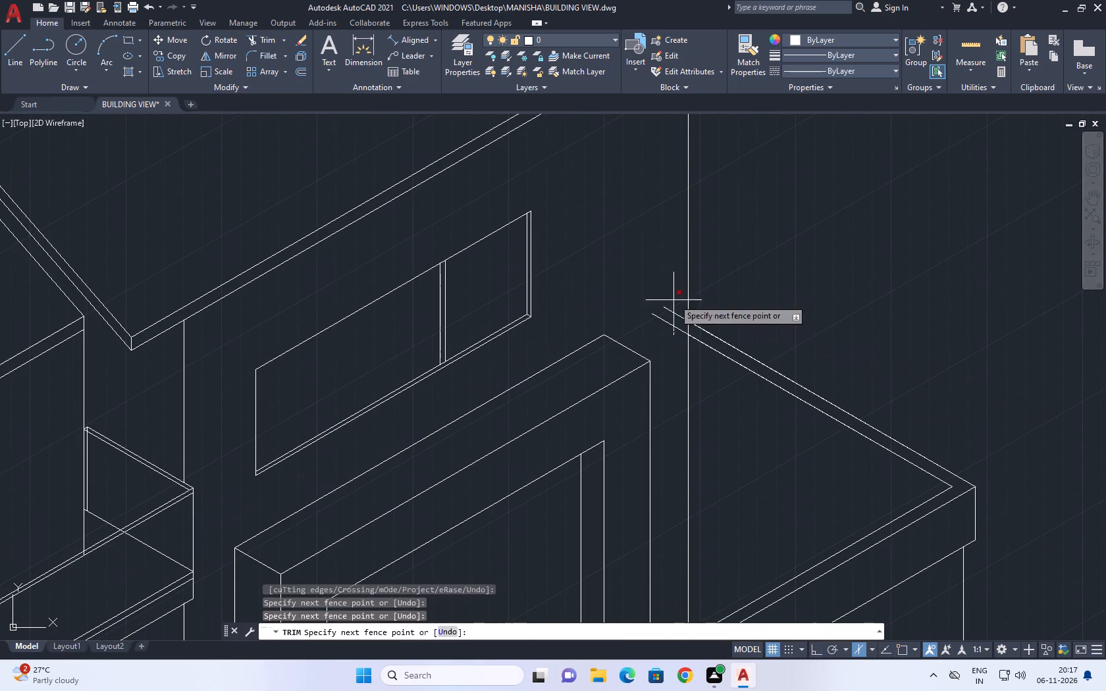
{"action": "left_click", "coordinate": [673, 296]}
{"action": "scroll", "coordinate": [783, 340], "scroll_direction": "down", "scroll_amount": 2}
{"action": "key", "text": "Escape"}
Draw a four-sided isometric window outline about 4' wide on the side wall below the roof band.
{"action": "middle_click_drag", "start_coordinate": [815, 476], "coordinate": [824, 467]}
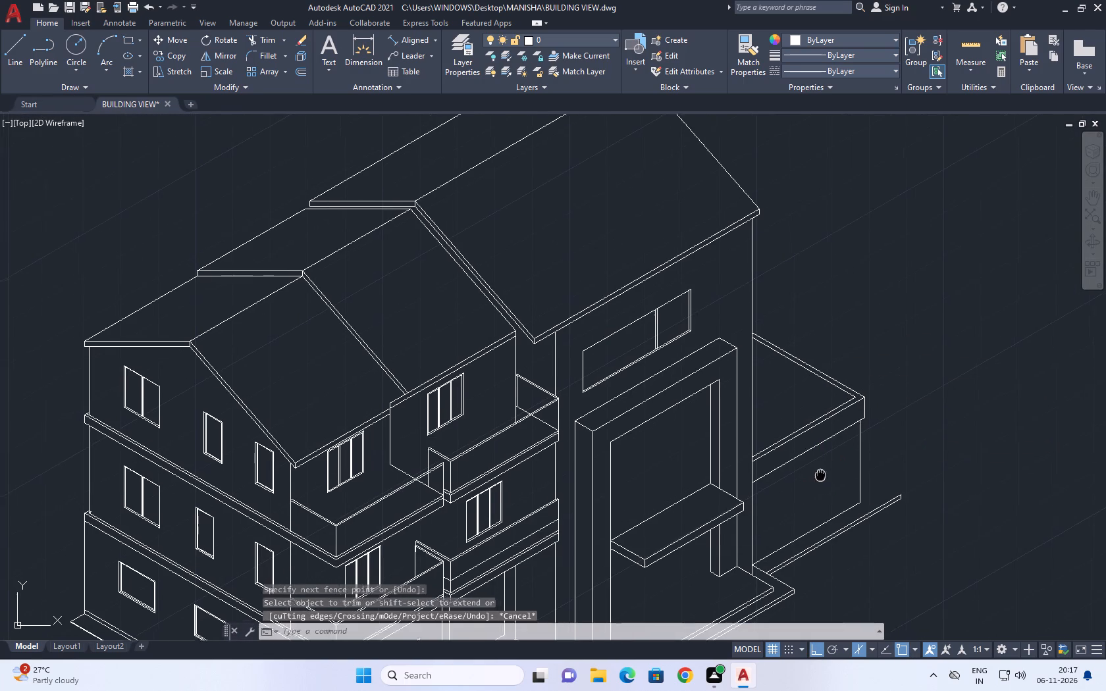
{"action": "middle_click_drag", "start_coordinate": [824, 467], "coordinate": [834, 413]}
{"action": "middle_click_drag", "start_coordinate": [725, 500], "coordinate": [745, 493]}
{"action": "middle_click_drag", "start_coordinate": [841, 458], "coordinate": [808, 440]}
{"action": "scroll", "coordinate": [793, 421], "scroll_direction": "up", "scroll_amount": 1}
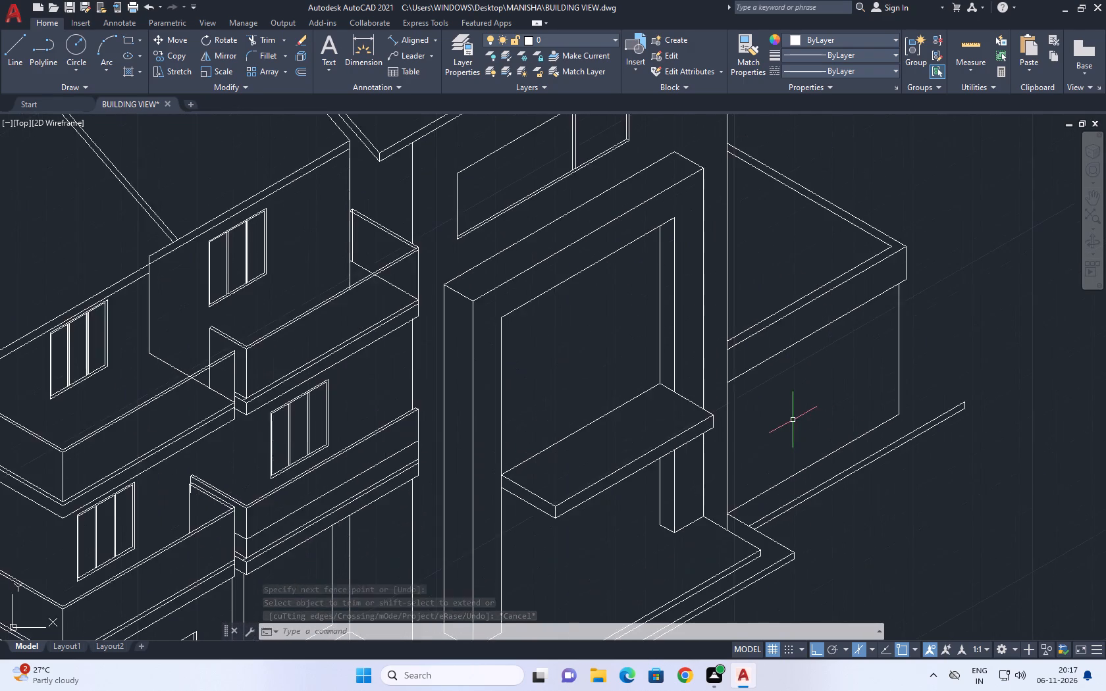
{"action": "scroll", "coordinate": [755, 419], "scroll_direction": "down", "scroll_amount": 3}
{"action": "scroll", "coordinate": [770, 410], "scroll_direction": "up", "scroll_amount": 3}
{"action": "type", "text": "l"}
{"action": "key", "text": "space"}
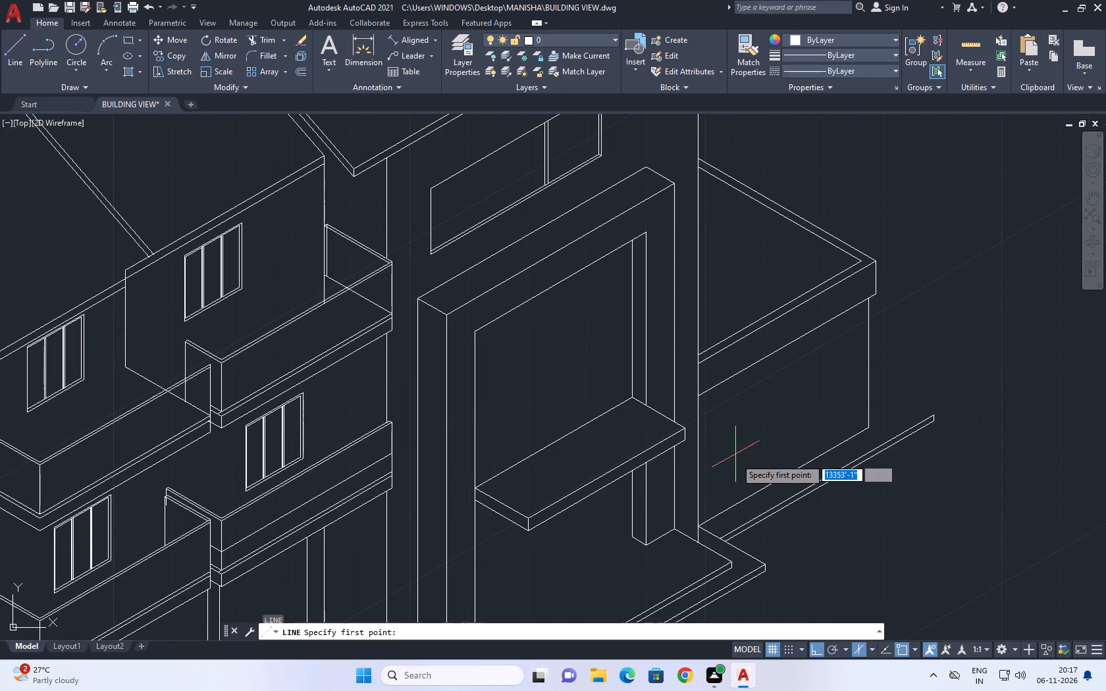
{"action": "left_click", "coordinate": [738, 476]}
{"action": "left_click", "coordinate": [733, 391]}
{"action": "left_click", "coordinate": [795, 368]}
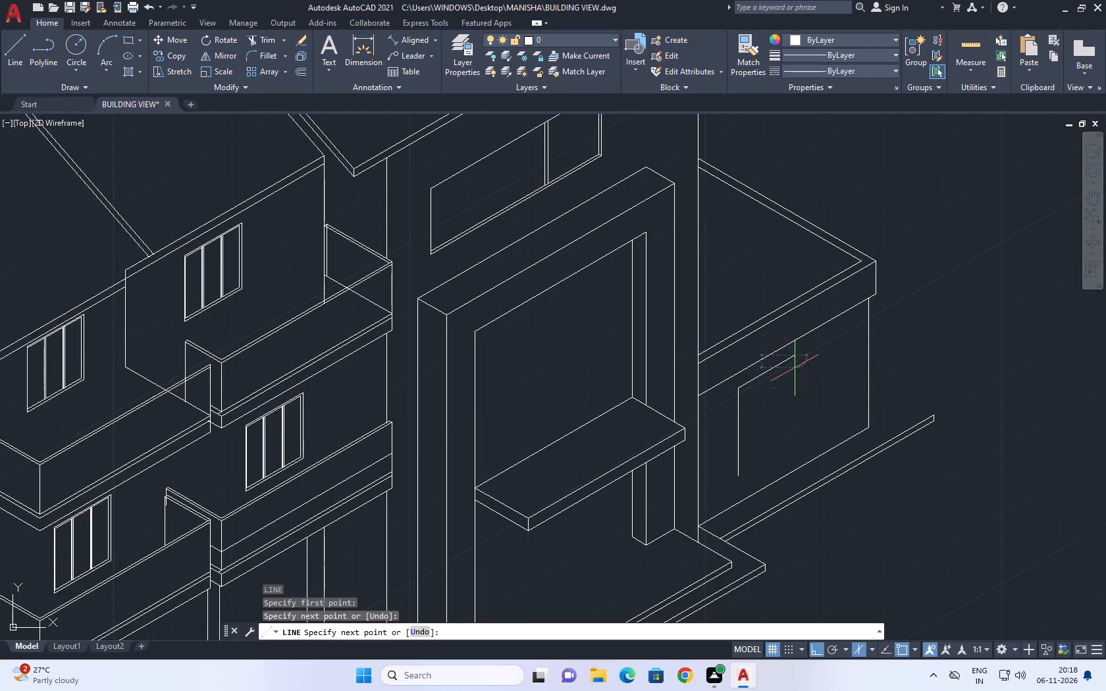
{"action": "scroll", "coordinate": [793, 461], "scroll_direction": "up", "scroll_amount": 2}
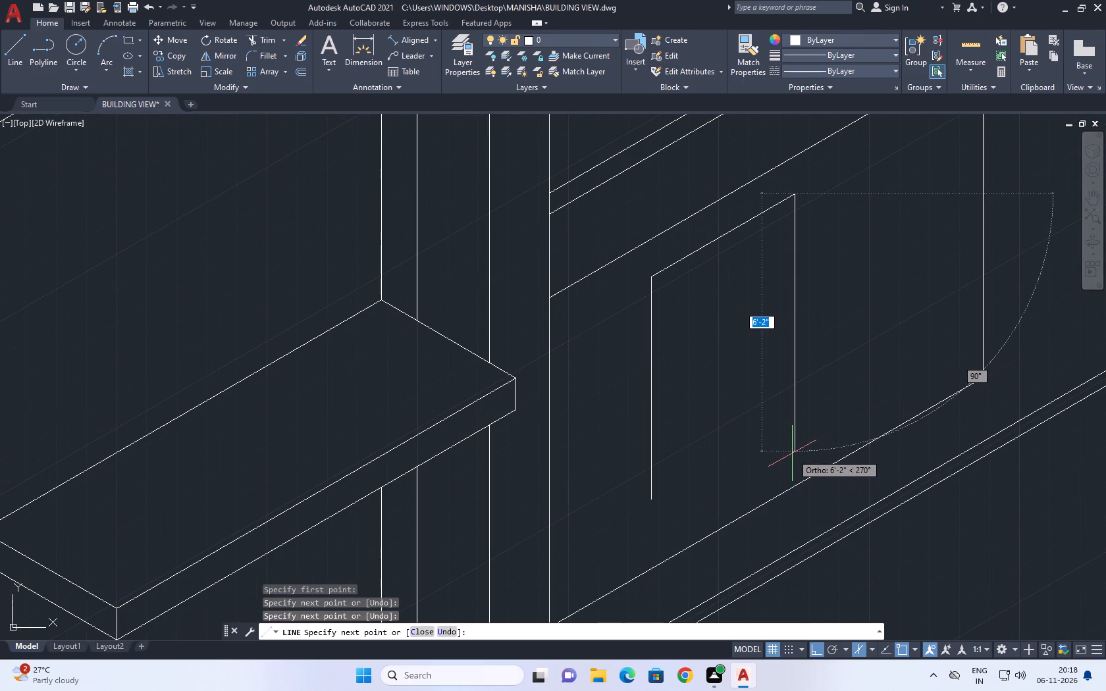
{"action": "left_click", "coordinate": [795, 429]}
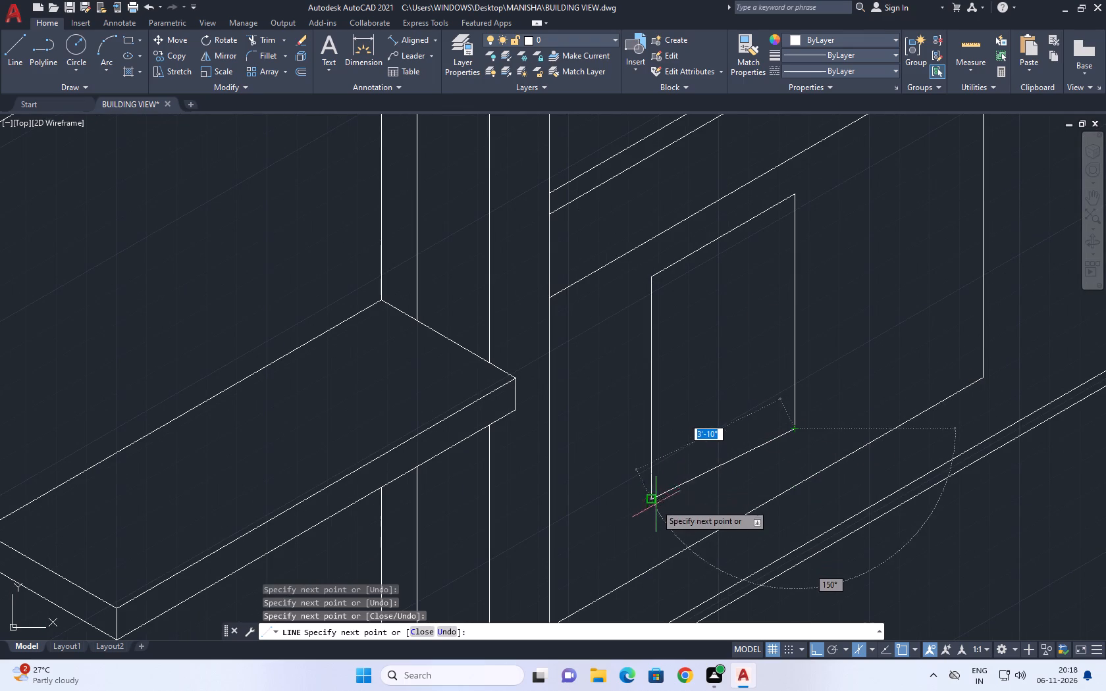
{"action": "left_click", "coordinate": [652, 513]}
{"action": "key", "text": "space"}
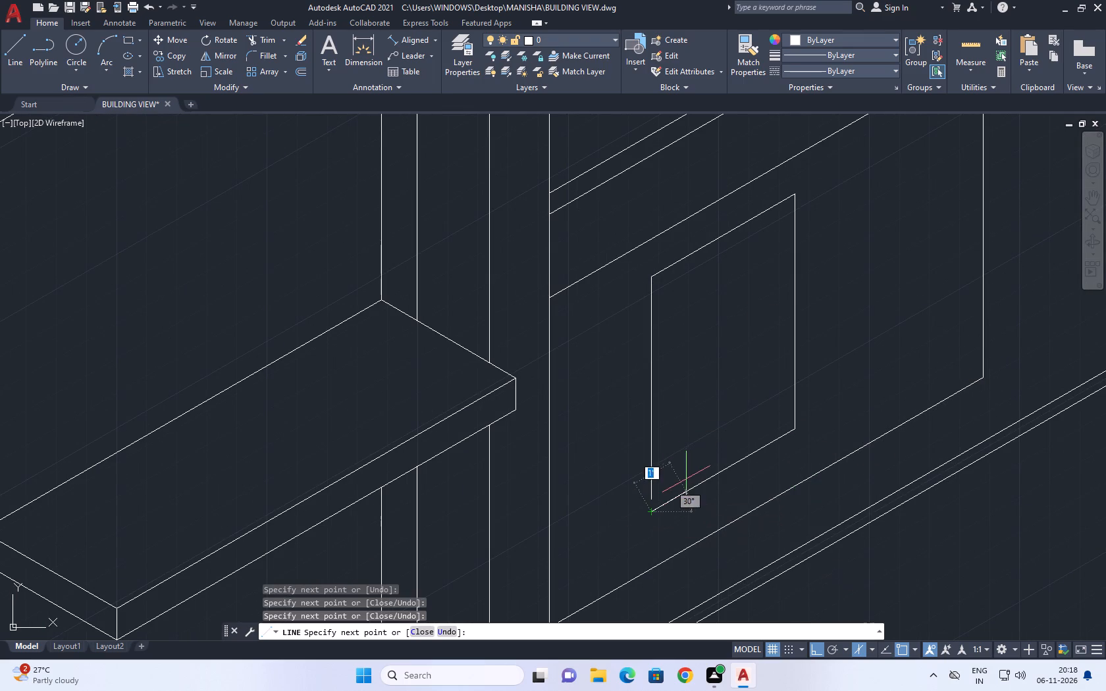
Close the window outline's open lower corner nearest the building with a zero-radius Fillet.
{"action": "type", "text": "f"}
{"action": "key", "text": "space"}
{"action": "double_click", "coordinate": [671, 497]}
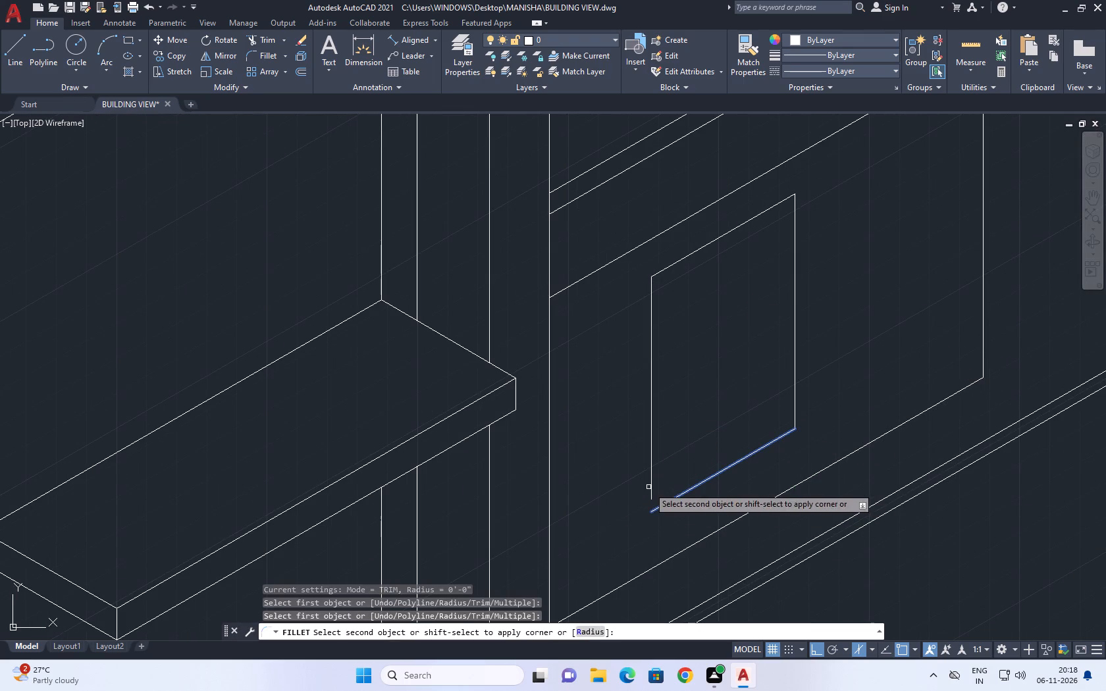
{"action": "left_click", "coordinate": [652, 490]}
Draw a vertical dividing line from the midpoint of the window's top edge down past its bottom edge.
{"action": "scroll", "coordinate": [675, 458], "scroll_direction": "down", "scroll_amount": 2}
{"action": "key", "text": "l"}
{"action": "key", "text": "space"}
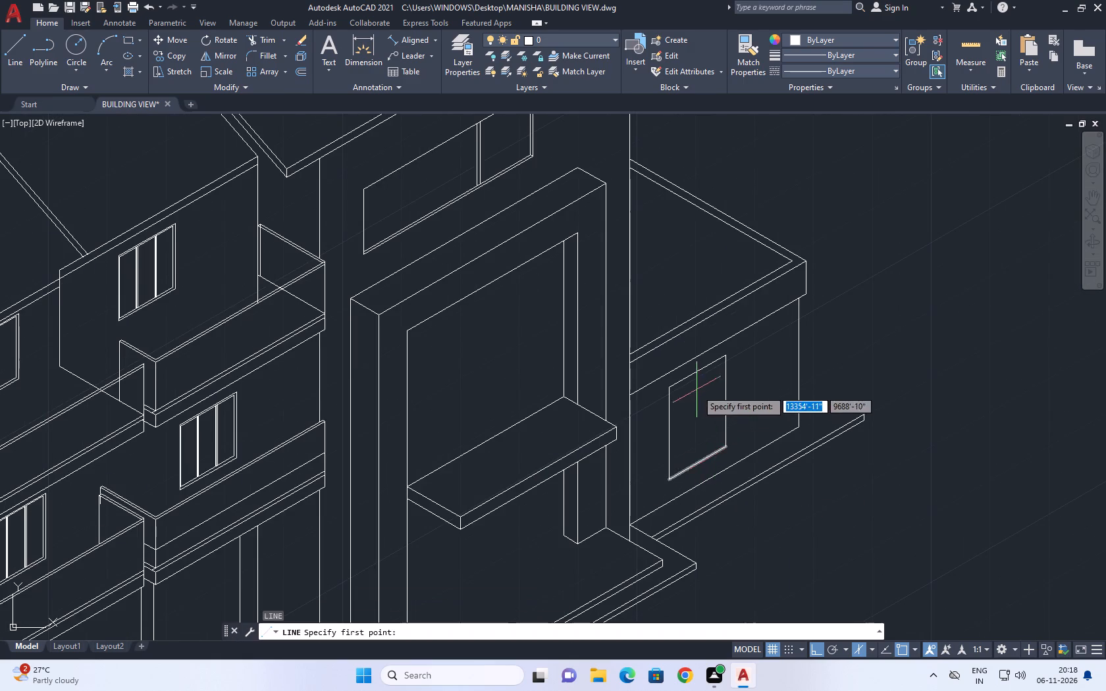
{"action": "left_click", "coordinate": [699, 372]}
{"action": "scroll", "coordinate": [695, 485], "scroll_direction": "up", "scroll_amount": 1}
{"action": "left_click", "coordinate": [705, 465]}
{"action": "key", "text": "space"}
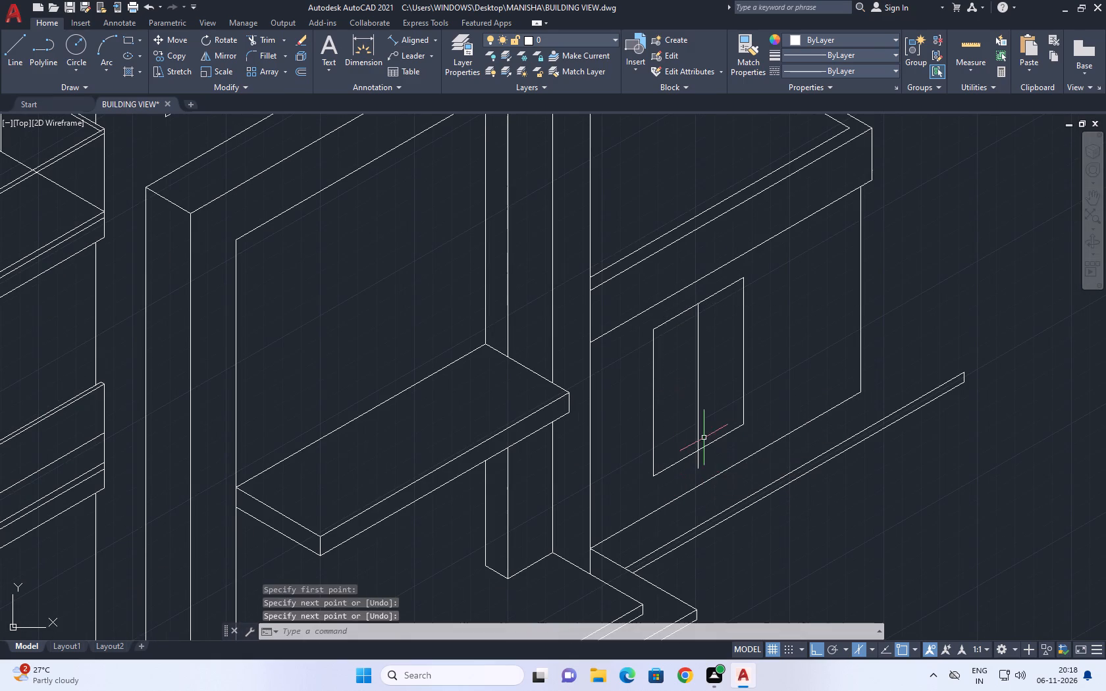
Copy the window's top edge 4' straight down to form a new bottom edge.
{"action": "left_click", "coordinate": [723, 290]}
{"action": "key", "text": "c"}
{"action": "key", "text": "o"}
{"action": "key", "text": "space"}
{"action": "left_click", "coordinate": [726, 312]}
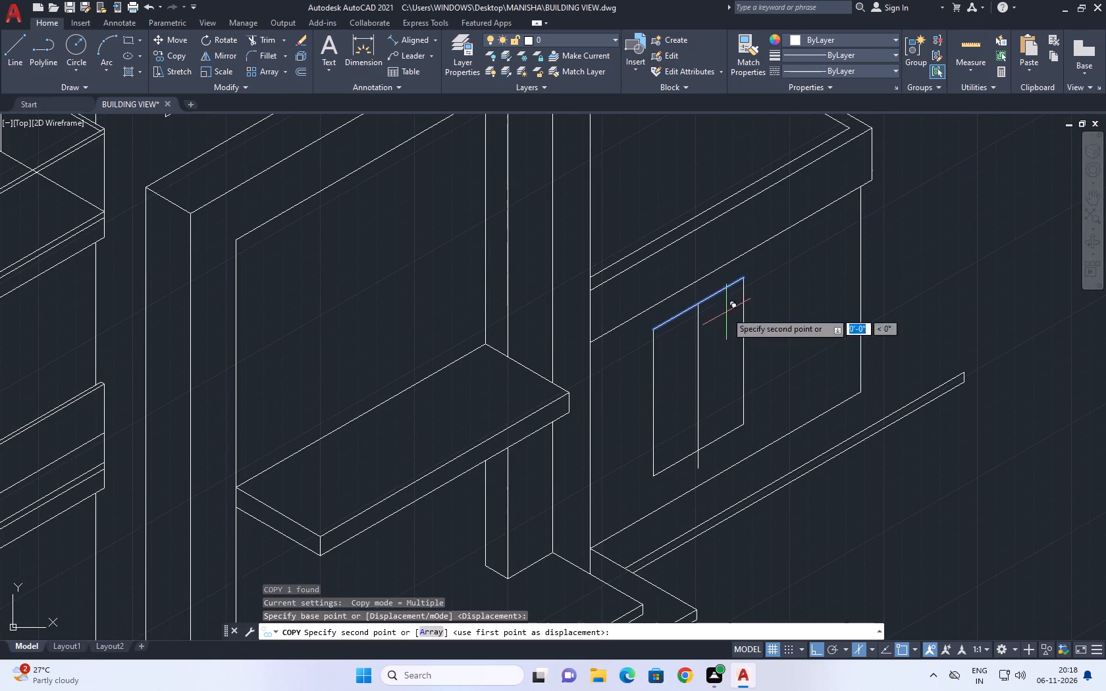
{"action": "type", "text": "4'"}
{"action": "key", "text": "space"}
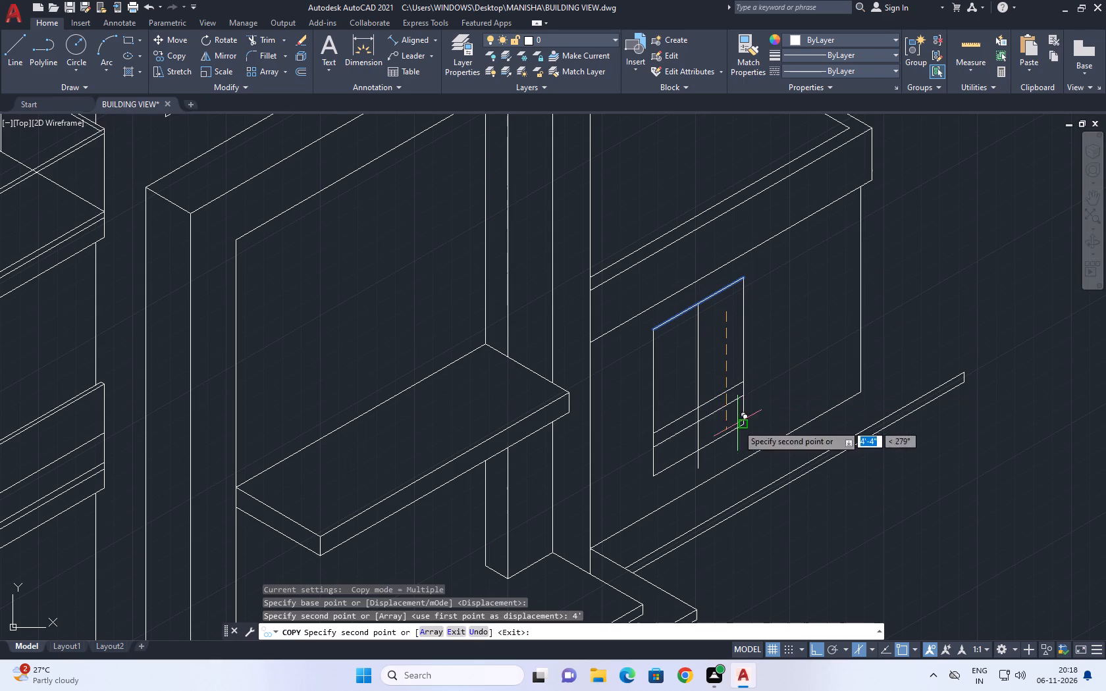
{"action": "key", "text": "Escape"}
Trim away the side edges, dividing line and old bottom edge below the window's new bottom edge.
{"action": "key", "text": "t"}
{"action": "key", "text": "r"}
{"action": "key", "text": "space"}
{"action": "left_click", "coordinate": [756, 404]}
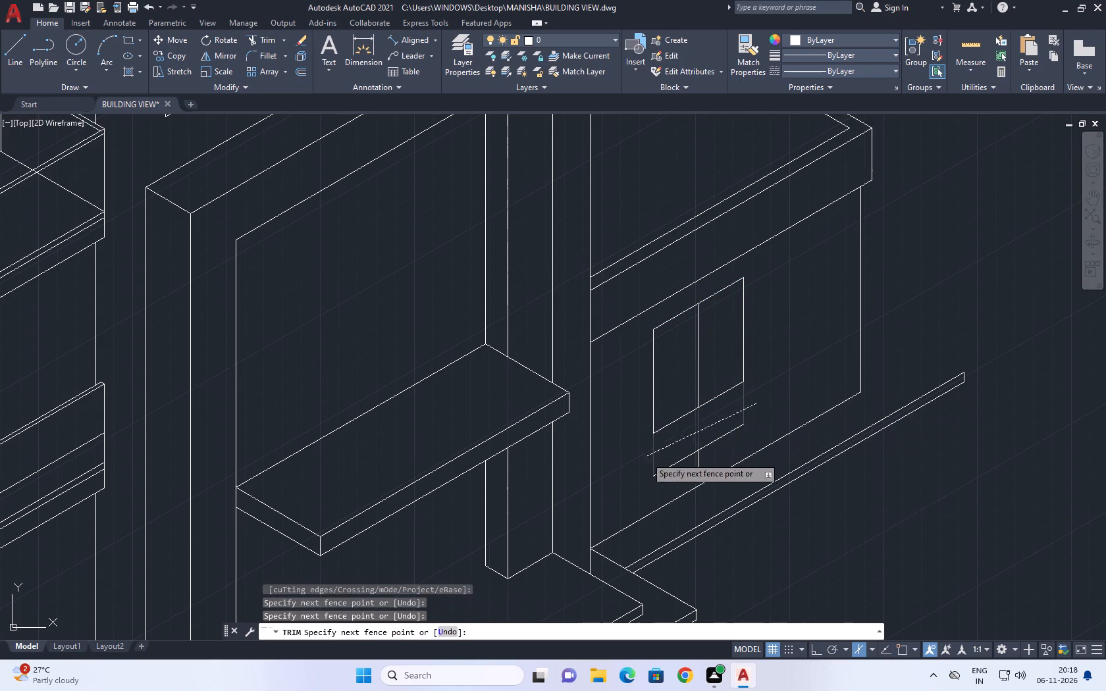
{"action": "left_click", "coordinate": [646, 457]}
{"action": "left_click", "coordinate": [698, 452]}
{"action": "left_click", "coordinate": [679, 455]}
{"action": "left_click", "coordinate": [704, 460]}
{"action": "key", "text": "Escape"}
Copy the window's vertical edge farthest from the main building 2" inward along the wall direction.
{"action": "left_click", "coordinate": [750, 336]}
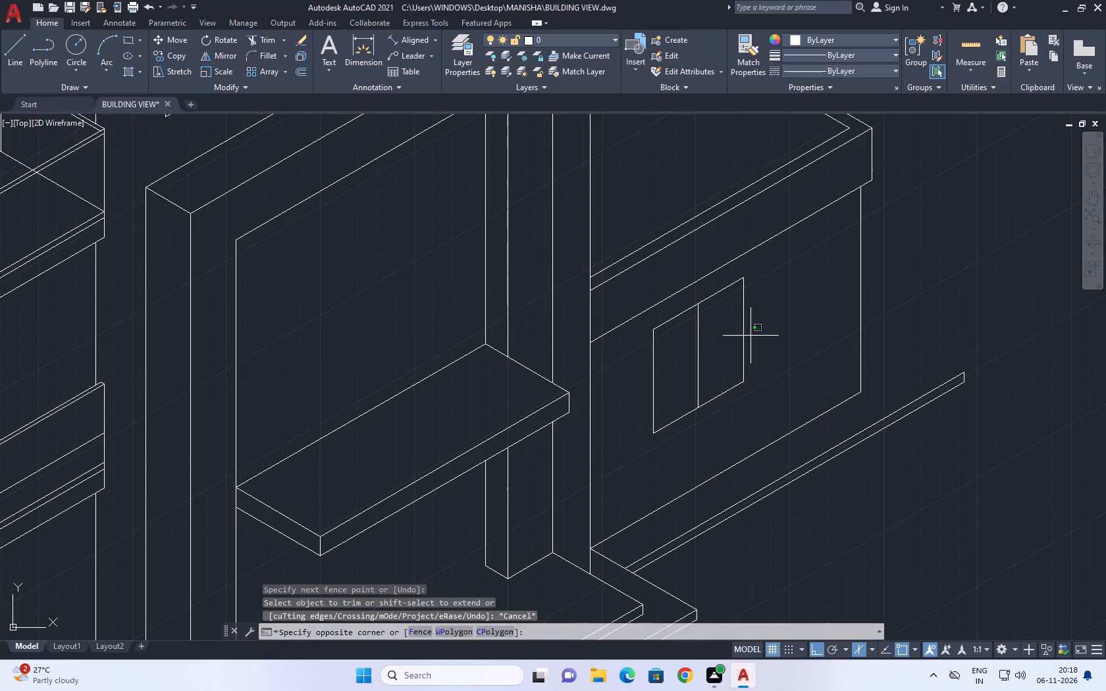
{"action": "left_click", "coordinate": [728, 349]}
{"action": "middle_click_drag", "start_coordinate": [729, 351], "coordinate": [749, 387]}
{"action": "key", "text": "c"}
{"action": "key", "text": "o"}
{"action": "key", "text": "space"}
{"action": "left_click", "coordinate": [754, 378]}
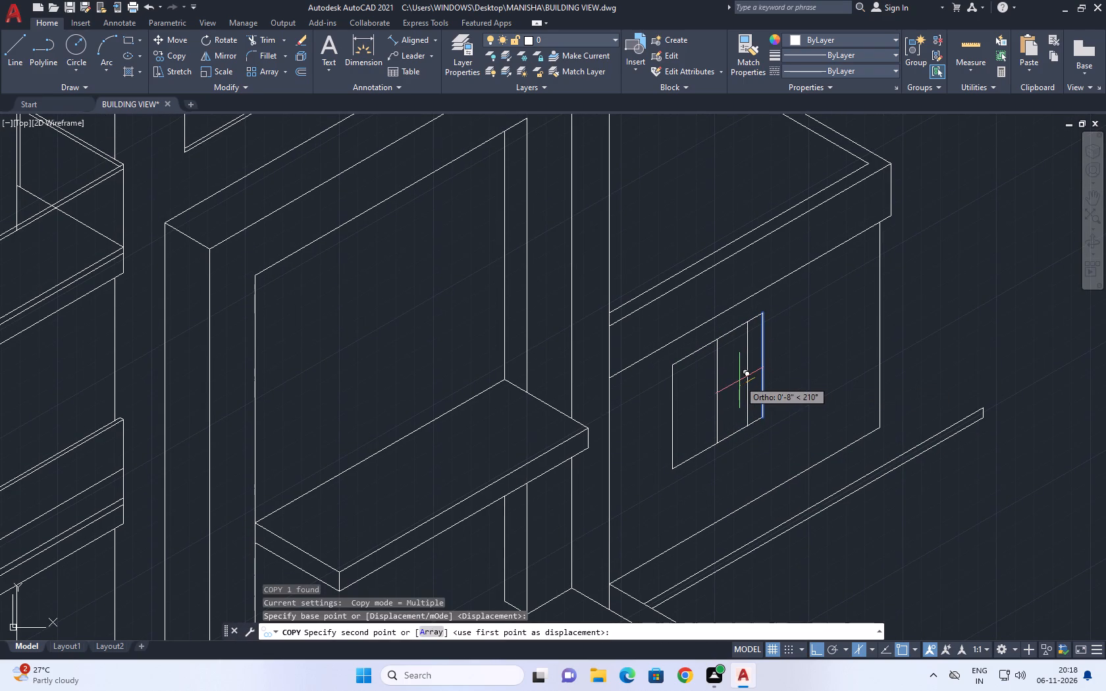
{"action": "type", "text": "2"}
{"action": "key", "text": "space"}
{"action": "key", "text": "Escape"}
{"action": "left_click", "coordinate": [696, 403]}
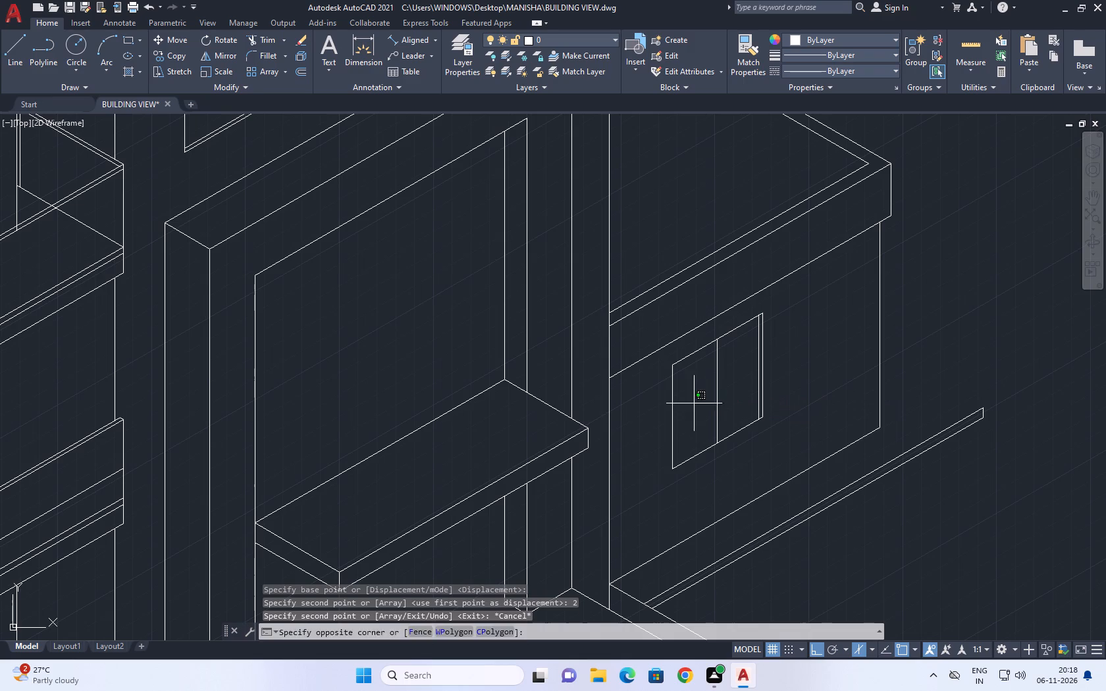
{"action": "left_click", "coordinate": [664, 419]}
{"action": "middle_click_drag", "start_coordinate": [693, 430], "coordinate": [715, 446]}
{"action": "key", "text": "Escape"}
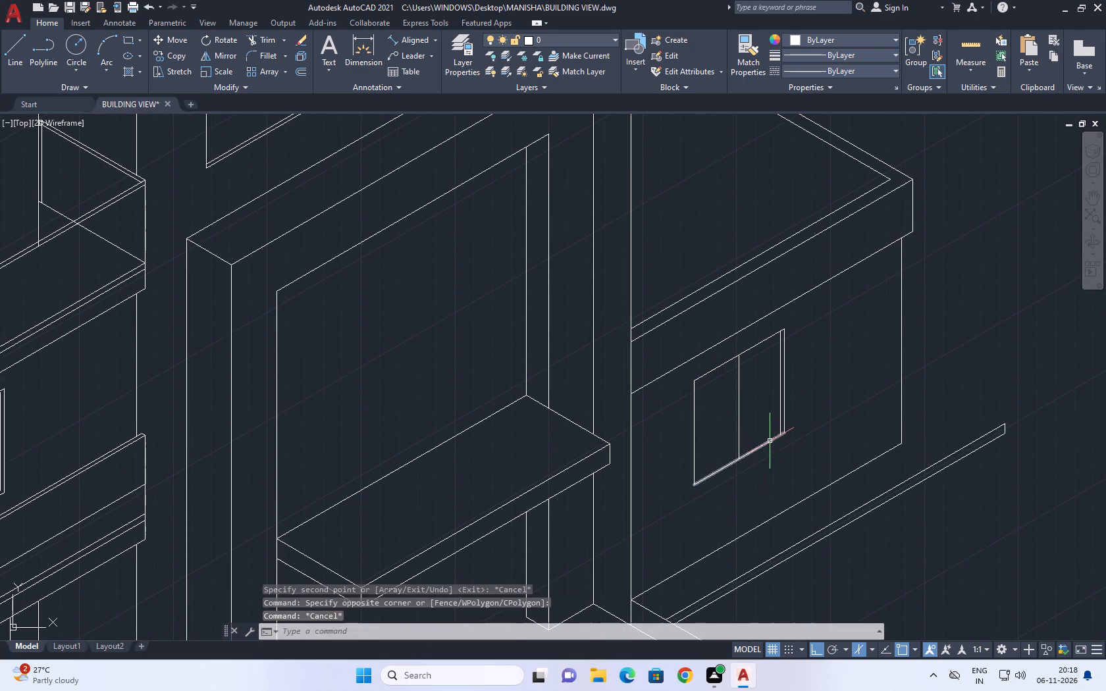
Copy the window's bottom edge 2" along the 150° axis in the left isoplane for the reveal.
{"action": "left_click", "coordinate": [764, 448]}
{"action": "key", "text": "c"}
{"action": "key", "text": "o"}
{"action": "key", "text": "space"}
{"action": "left_click", "coordinate": [751, 448]}
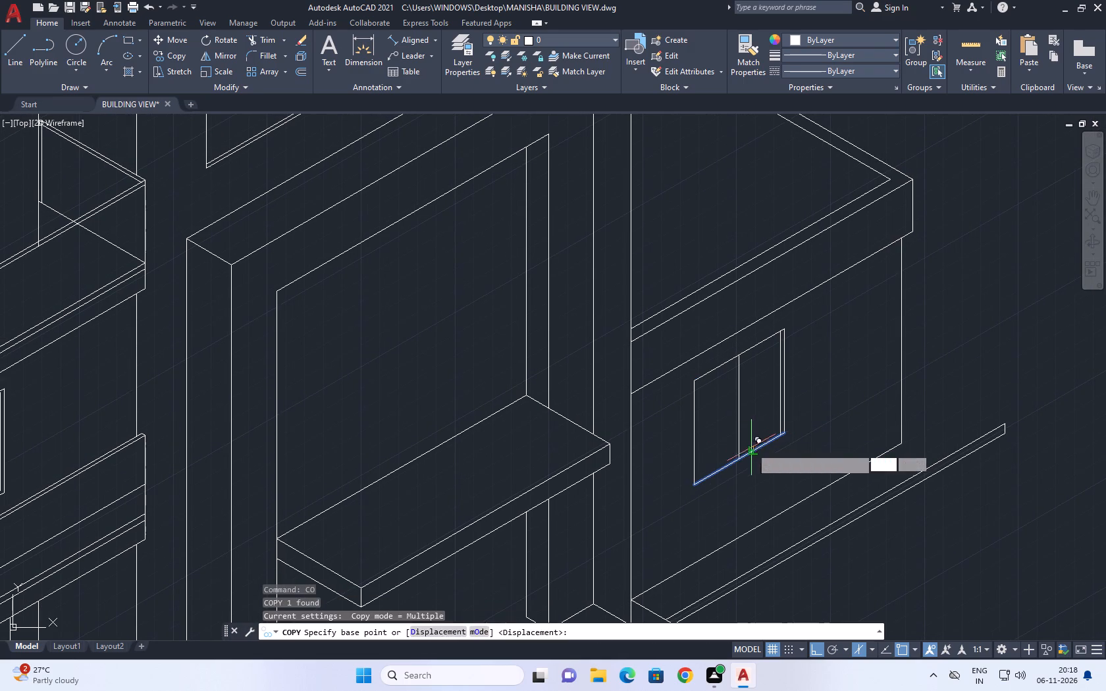
{"action": "key", "text": "F5"}
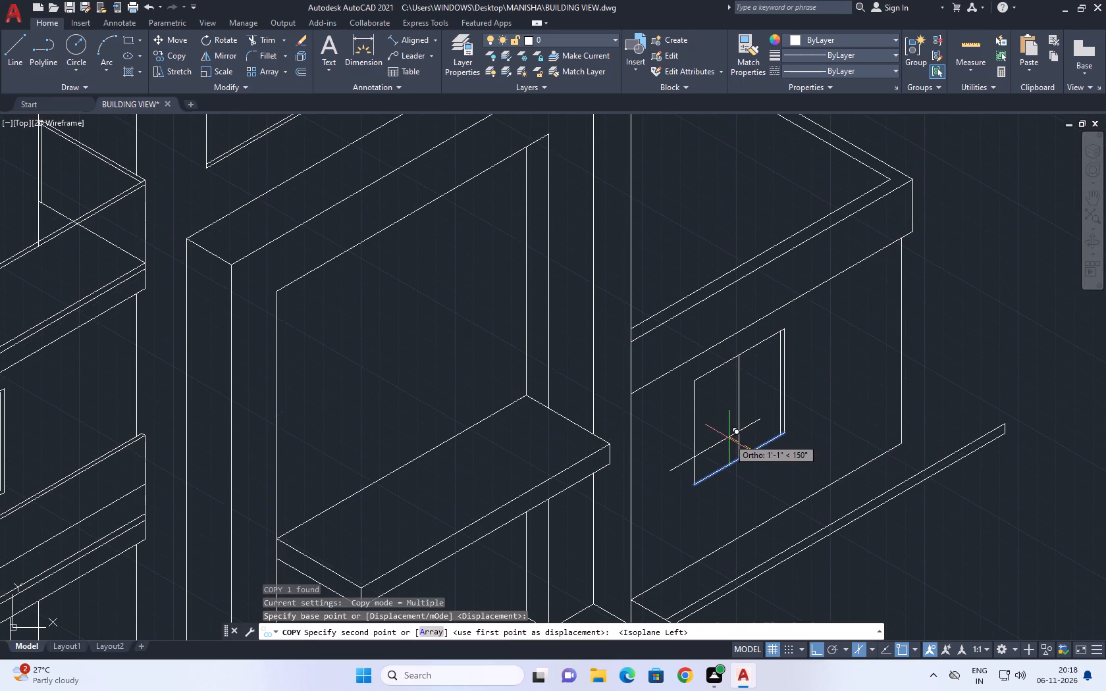
{"action": "type", "text": "2"}
{"action": "key", "text": "space"}
{"action": "key", "text": "Escape"}
Trim the inner bottom line, inner vertical line and dividing line where they overrun the window's inner frame corners.
{"action": "scroll", "coordinate": [706, 484], "scroll_direction": "up", "scroll_amount": 3}
{"action": "type", "text": "tr"}
{"action": "key", "text": "space"}
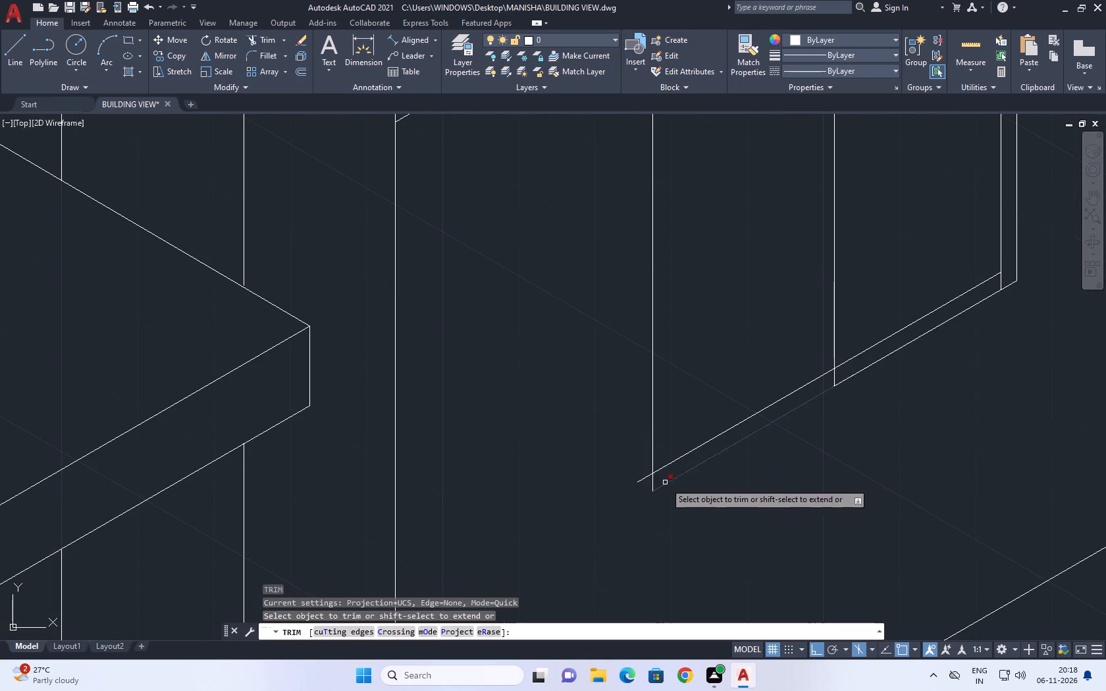
{"action": "left_click", "coordinate": [641, 482]}
{"action": "middle_click_drag", "start_coordinate": [847, 387], "coordinate": [745, 455]}
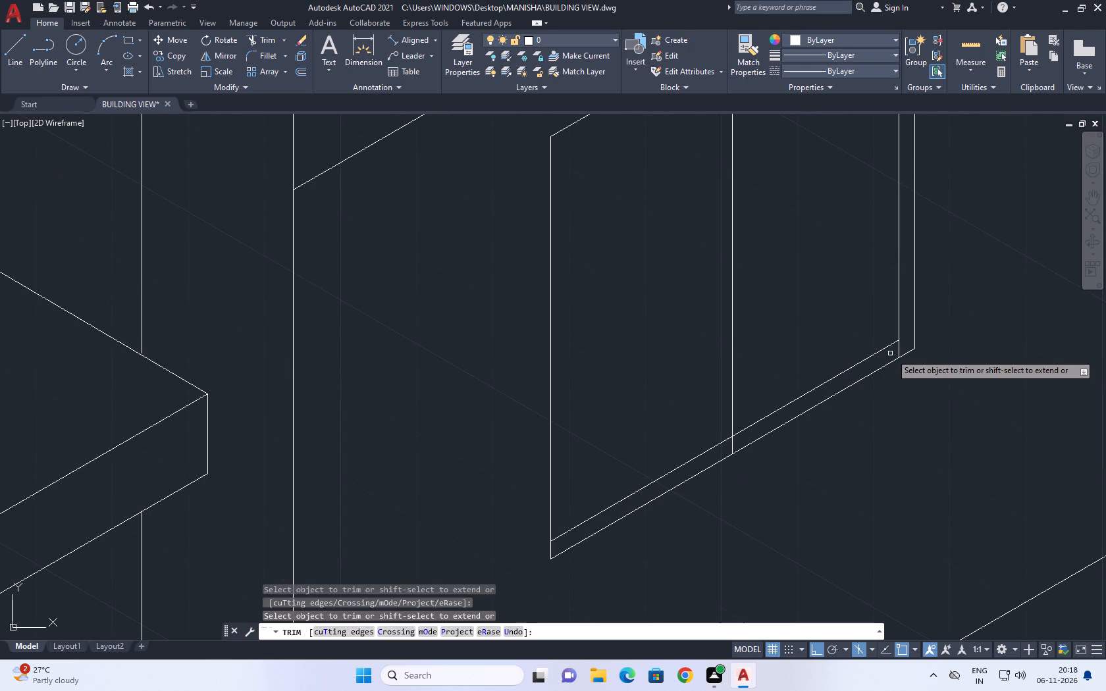
{"action": "left_click", "coordinate": [901, 351]}
{"action": "left_click", "coordinate": [891, 355]}
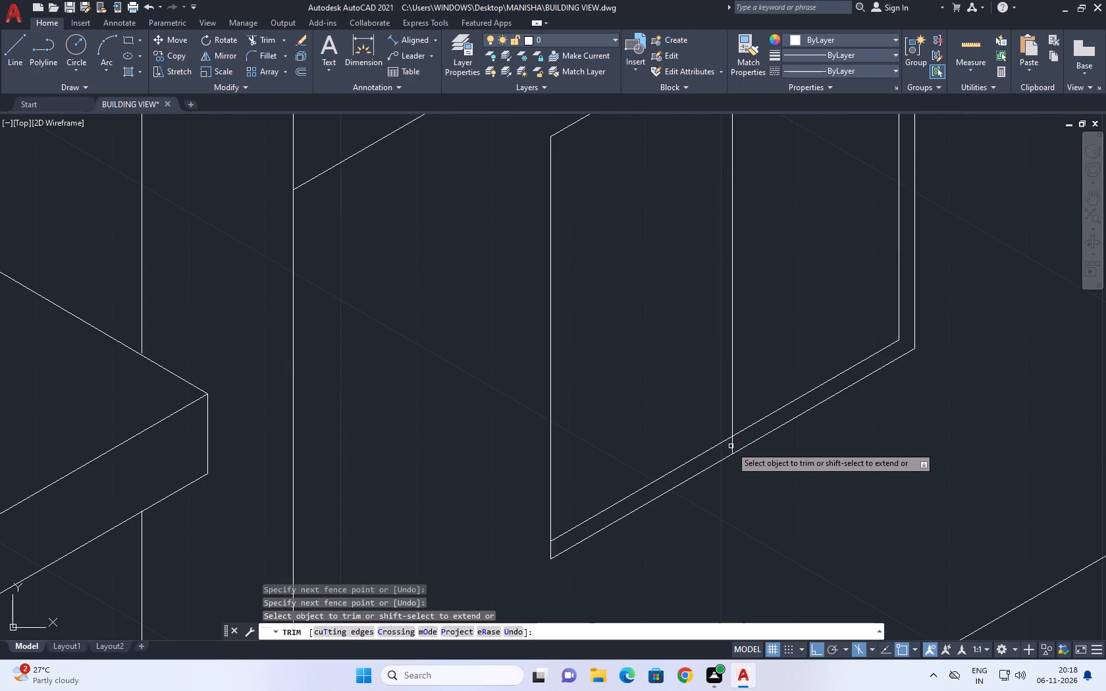
{"action": "left_click", "coordinate": [731, 446]}
{"action": "key", "text": "Escape"}
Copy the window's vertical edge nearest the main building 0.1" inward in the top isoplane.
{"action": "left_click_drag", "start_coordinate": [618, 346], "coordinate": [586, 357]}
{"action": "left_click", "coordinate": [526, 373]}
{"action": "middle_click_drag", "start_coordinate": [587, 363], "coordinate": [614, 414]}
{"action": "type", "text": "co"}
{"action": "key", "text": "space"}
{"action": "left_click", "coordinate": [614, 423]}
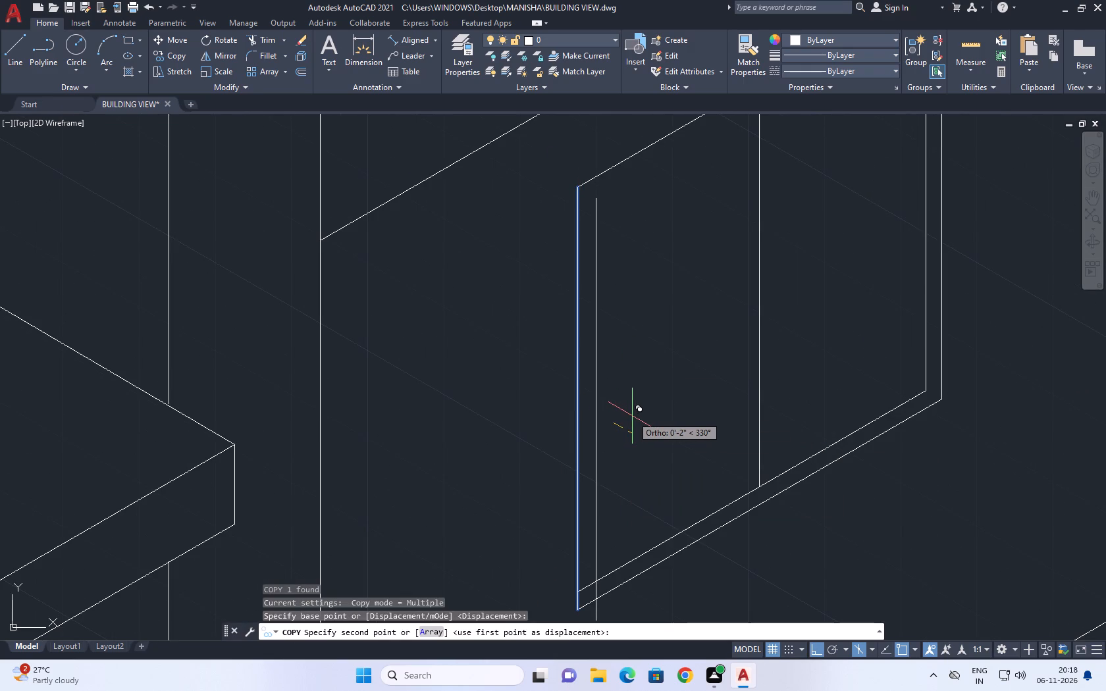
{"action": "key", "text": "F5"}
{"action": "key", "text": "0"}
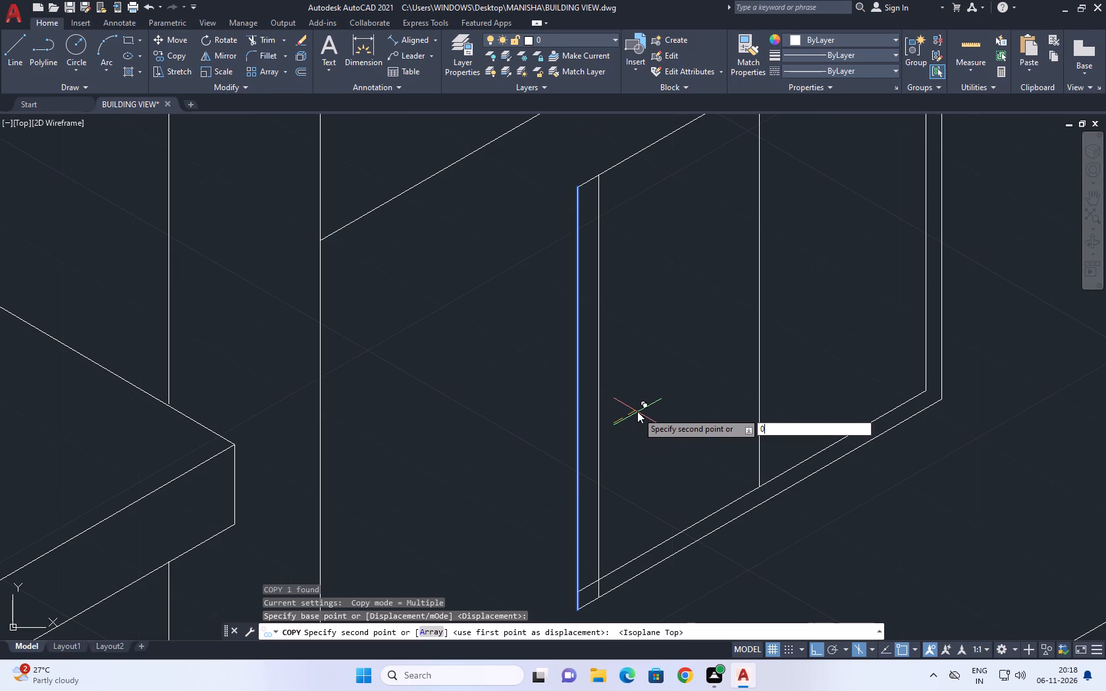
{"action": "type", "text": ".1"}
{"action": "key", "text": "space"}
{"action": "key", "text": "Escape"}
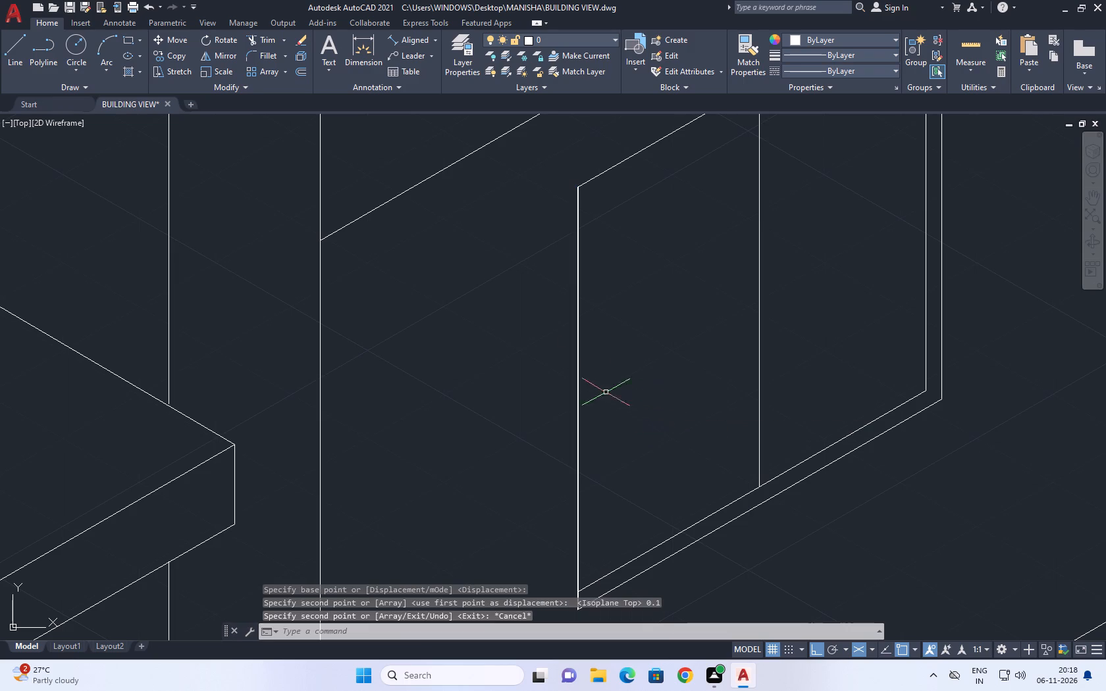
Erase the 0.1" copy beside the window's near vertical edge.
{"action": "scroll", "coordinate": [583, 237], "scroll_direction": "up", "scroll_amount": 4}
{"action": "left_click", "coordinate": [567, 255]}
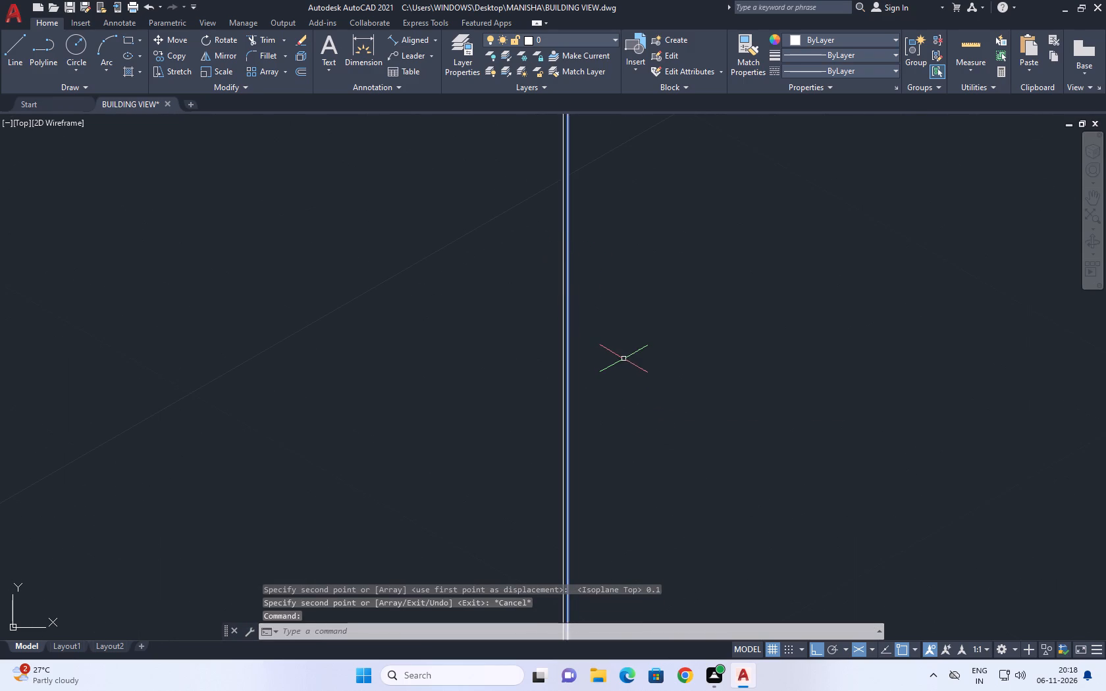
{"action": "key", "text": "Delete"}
Copy the window's vertical edge nearest the main building 0.5" inward along the wall direction.
{"action": "scroll", "coordinate": [627, 359], "scroll_direction": "down", "scroll_amount": 6}
{"action": "left_click", "coordinate": [652, 336]}
{"action": "left_click", "coordinate": [610, 361]}
{"action": "key", "text": "c"}
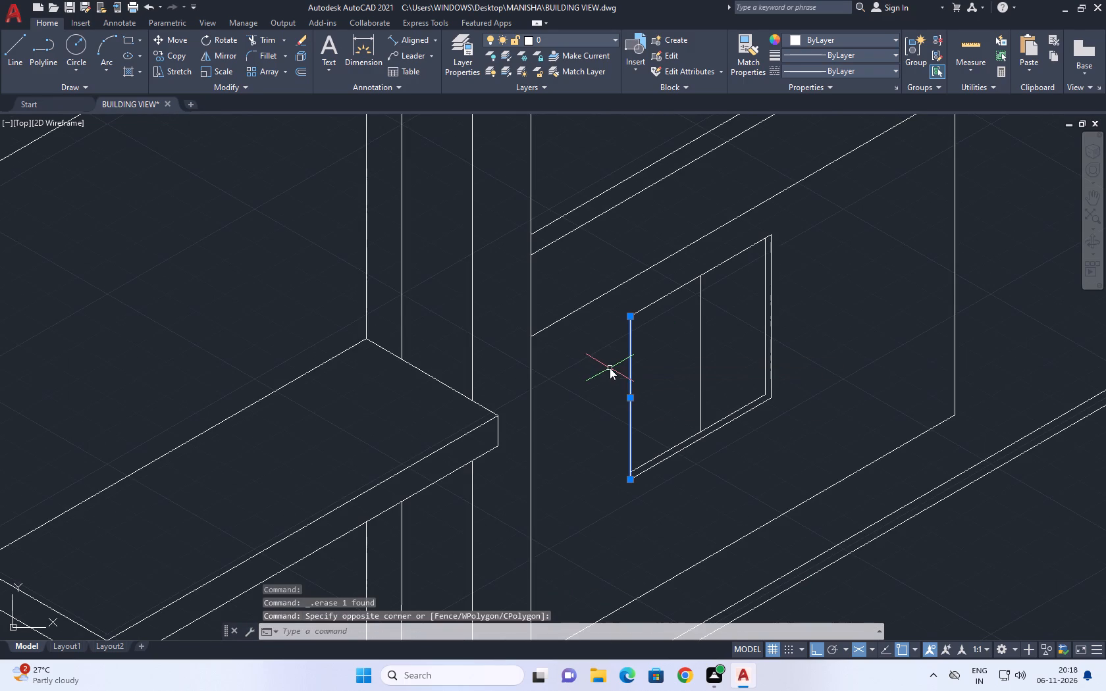
{"action": "key", "text": "o"}
{"action": "key", "text": "space"}
{"action": "left_click", "coordinate": [632, 371]}
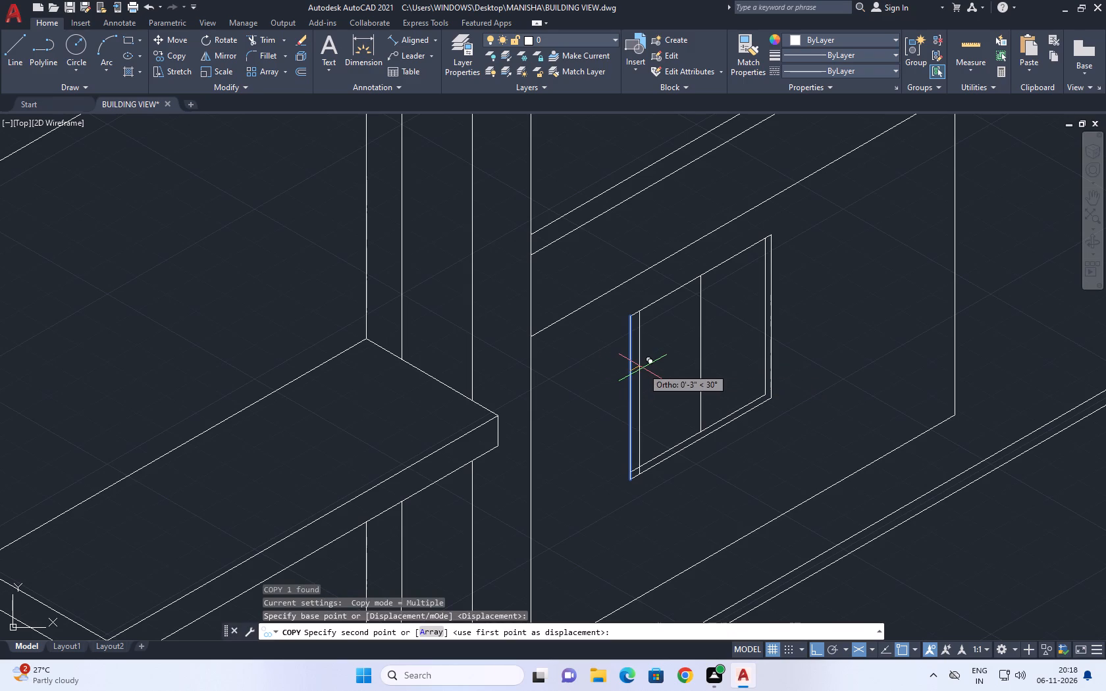
{"action": "key", "text": "9"}
{"action": "key", "text": "BackSpace"}
{"action": "type", "text": "0.5"}
{"action": "key", "text": "space"}
{"action": "key", "text": "Escape"}
Trim the overlapping line ends at the window's lower inner corner nearest the main building.
{"action": "scroll", "coordinate": [621, 482], "scroll_direction": "up", "scroll_amount": 5}
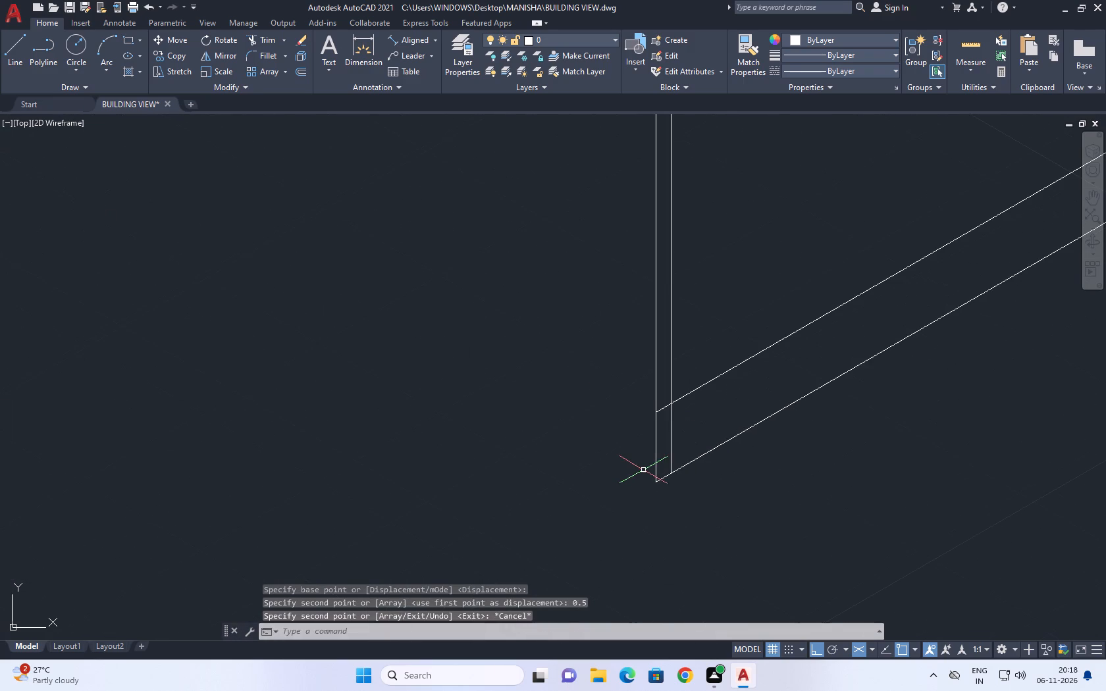
{"action": "key", "text": "t"}
{"action": "key", "text": "r"}
{"action": "key", "text": "space"}
{"action": "scroll", "coordinate": [670, 440], "scroll_direction": "up", "scroll_amount": 2}
{"action": "left_click", "coordinate": [671, 428]}
{"action": "left_click", "coordinate": [645, 365]}
{"action": "left_click_drag", "start_coordinate": [658, 402], "coordinate": [662, 409]}
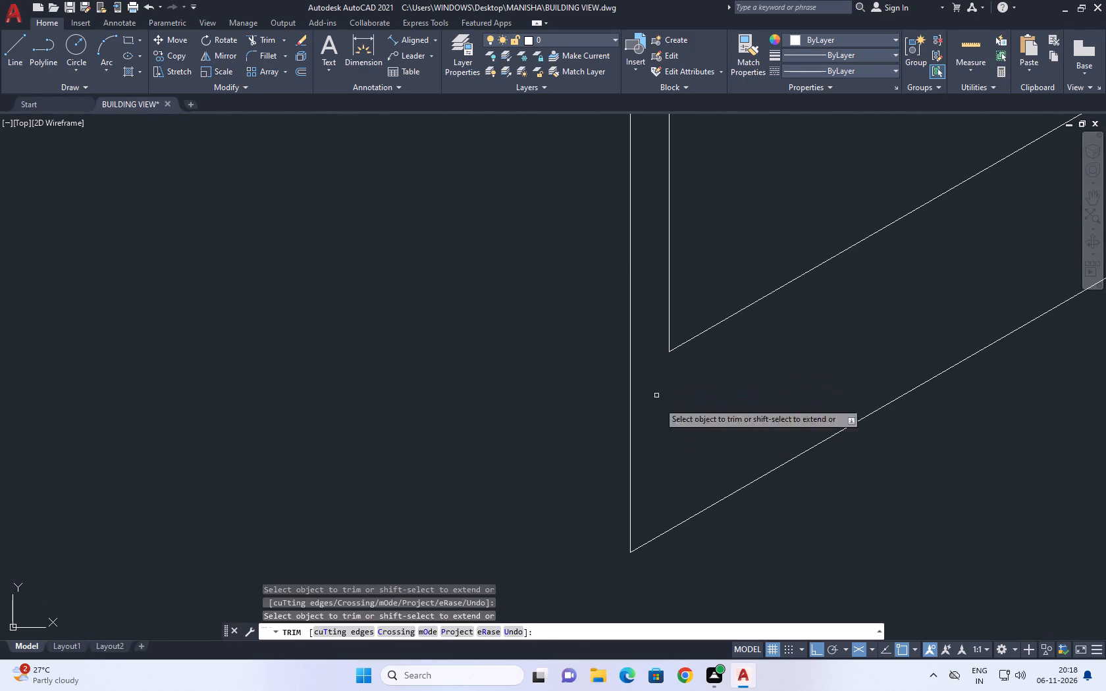
{"action": "left_click_drag", "start_coordinate": [662, 409], "coordinate": [681, 445]}
{"action": "scroll", "coordinate": [681, 453], "scroll_direction": "down", "scroll_amount": 3}
{"action": "left_click", "coordinate": [681, 446]}
{"action": "key", "text": "Escape"}
Copy the window's vertical dividing line 0.5" along the wall, away from the main building.
{"action": "scroll", "coordinate": [689, 444], "scroll_direction": "down", "scroll_amount": 4}
{"action": "left_click_drag", "start_coordinate": [777, 309], "coordinate": [768, 315]}
{"action": "left_click_drag", "start_coordinate": [733, 330], "coordinate": [724, 342]}
{"action": "middle_click_drag", "start_coordinate": [738, 345], "coordinate": [732, 373]}
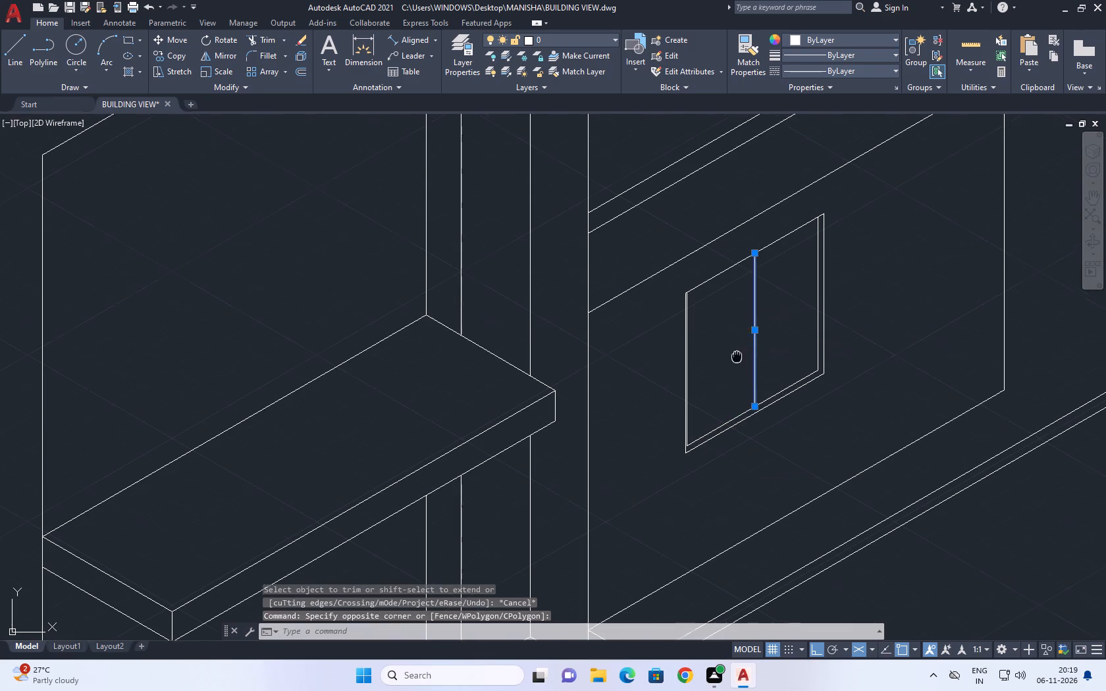
{"action": "middle_click_drag", "start_coordinate": [732, 373], "coordinate": [717, 399]}
{"action": "key", "text": "c"}
{"action": "key", "text": "o"}
{"action": "key", "text": "space"}
{"action": "left_click", "coordinate": [742, 388]}
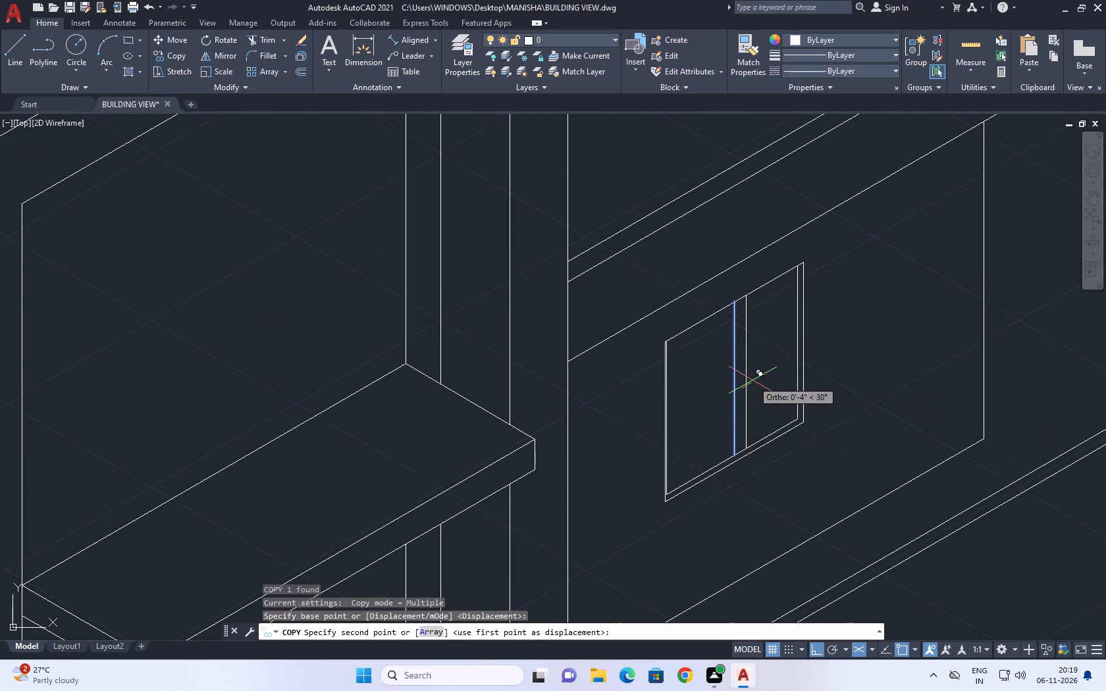
{"action": "type", "text": "0.5"}
{"action": "key", "text": "space"}
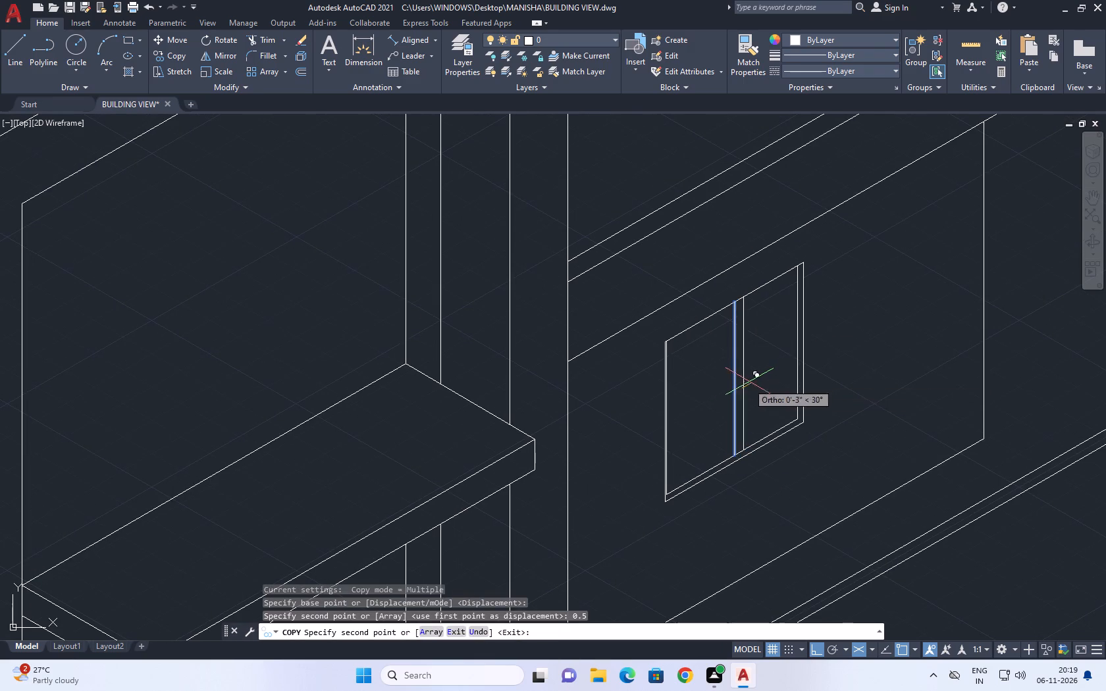
{"action": "key", "text": "Escape"}
Copy the original dividing line 0.5" along the wall toward the main building.
{"action": "scroll", "coordinate": [708, 403], "scroll_direction": "up", "scroll_amount": 2}
{"action": "left_click", "coordinate": [768, 386]}
{"action": "left_click", "coordinate": [770, 396]}
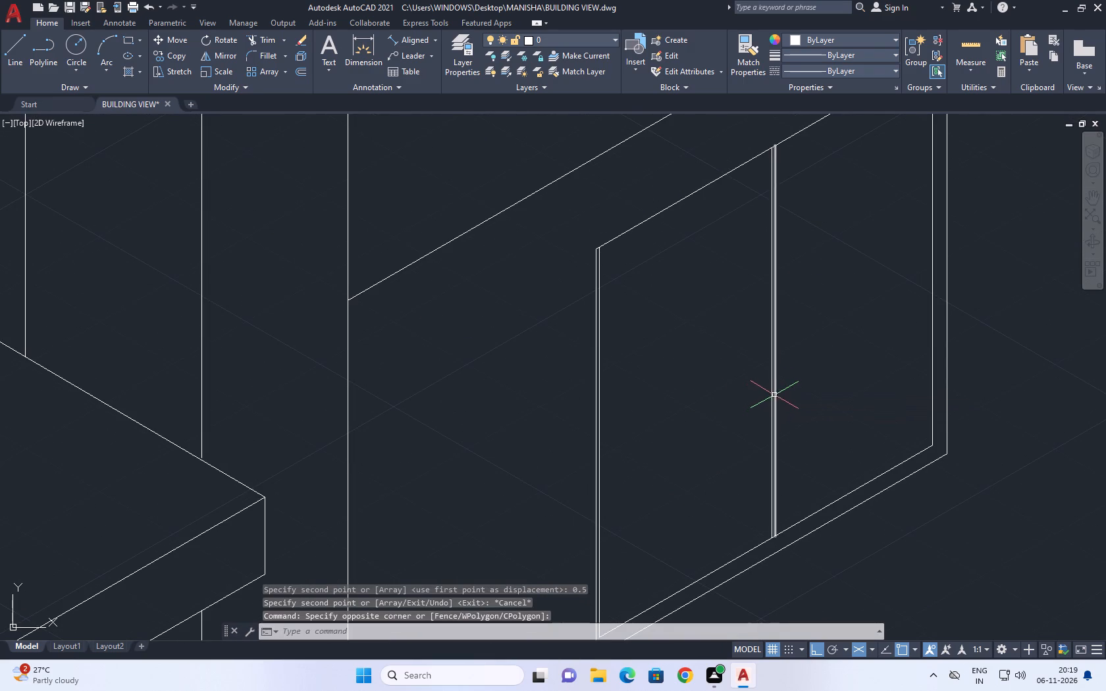
{"action": "left_click", "coordinate": [770, 393]}
{"action": "type", "text": "co"}
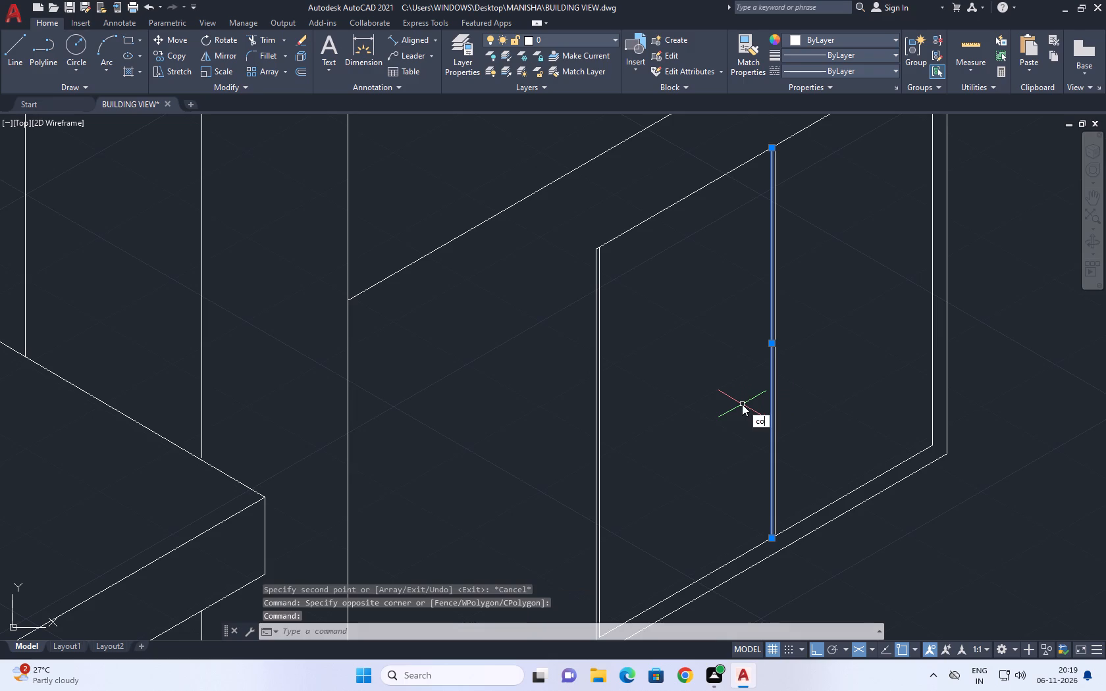
{"action": "key", "text": "space"}
{"action": "left_click", "coordinate": [741, 400]}
{"action": "key", "text": "0"}
{"action": "type", "text": ".5"}
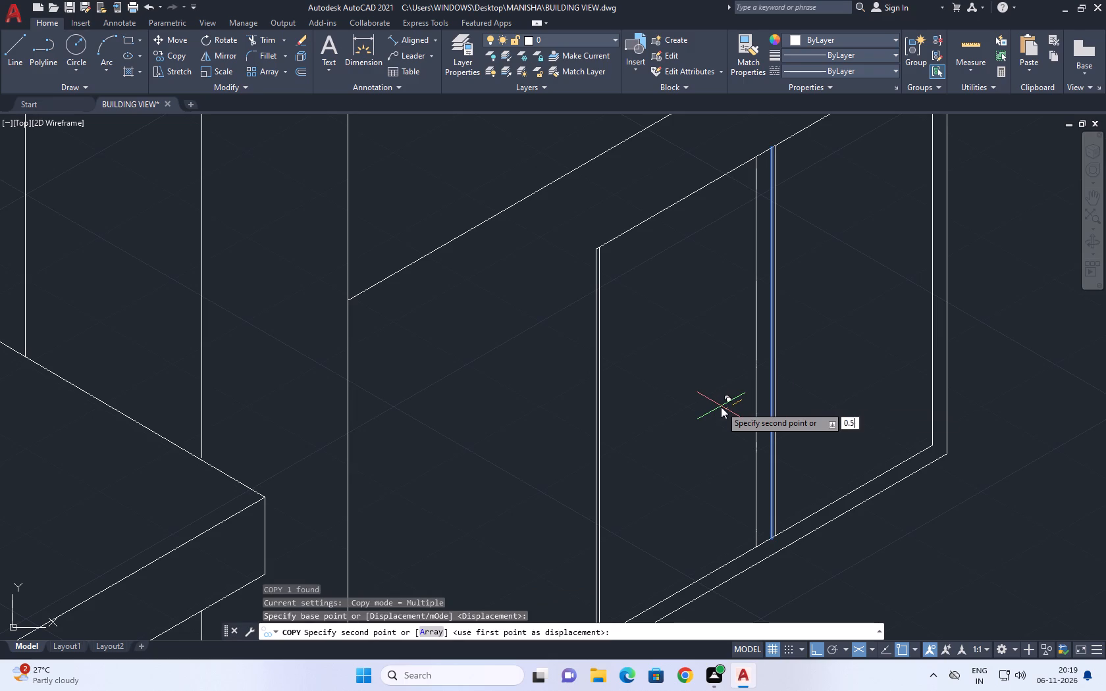
{"action": "key", "text": "space"}
{"action": "key", "text": "Escape"}
Erase the original middle dividing line between its two offset copies.
{"action": "scroll", "coordinate": [765, 442], "scroll_direction": "up", "scroll_amount": 1}
{"action": "left_click", "coordinate": [774, 427]}
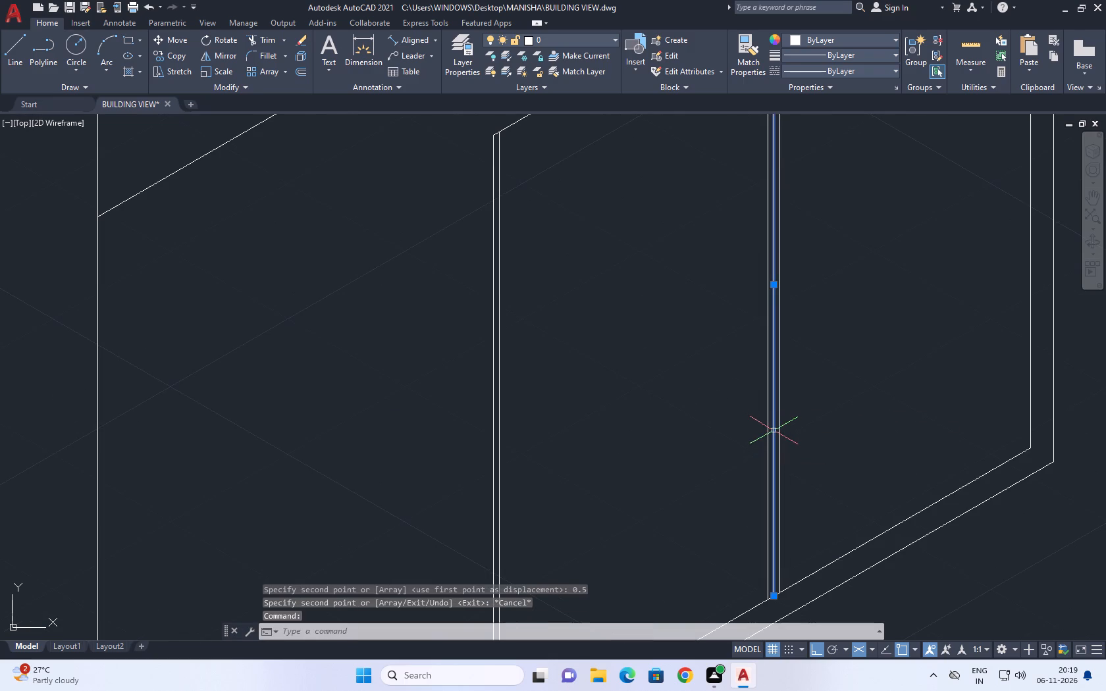
{"action": "key", "text": "Delete"}
Draw a line from the ground strip's far upper corner at 150° back past the side block's outer vertical edge.
{"action": "scroll", "coordinate": [773, 430], "scroll_direction": "down", "scroll_amount": 1}
{"action": "middle_click_drag", "start_coordinate": [802, 450], "coordinate": [777, 404]}
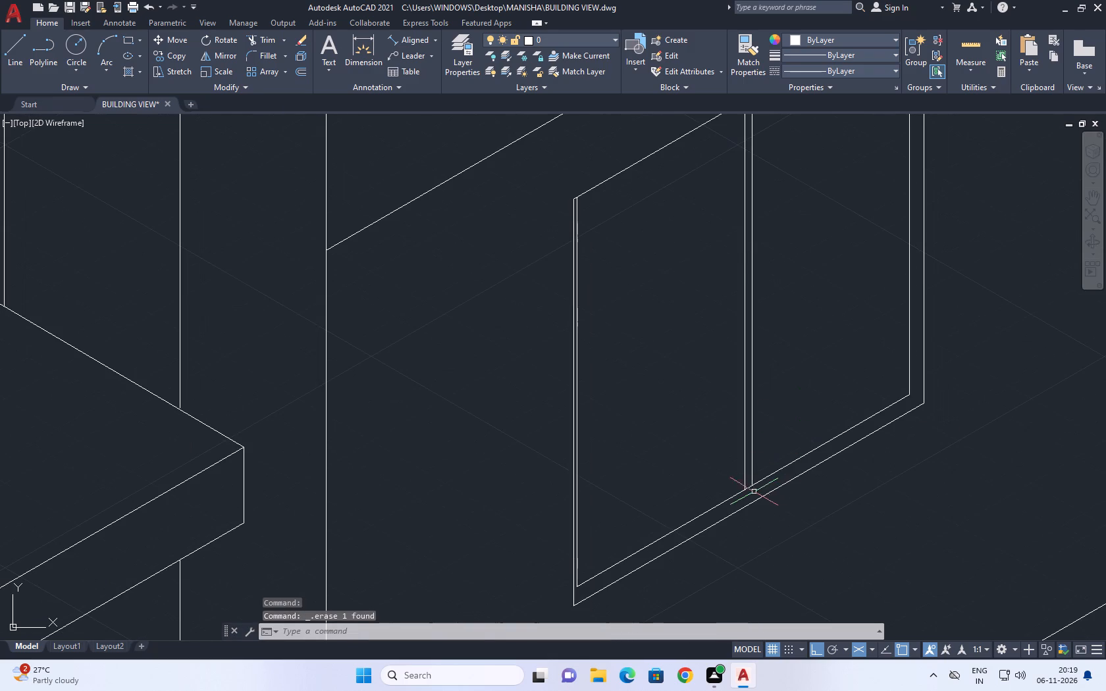
{"action": "scroll", "coordinate": [748, 494], "scroll_direction": "down", "scroll_amount": 2}
{"action": "middle_click_drag", "start_coordinate": [801, 478], "coordinate": [730, 466]}
{"action": "scroll", "coordinate": [714, 451], "scroll_direction": "down", "scroll_amount": 2}
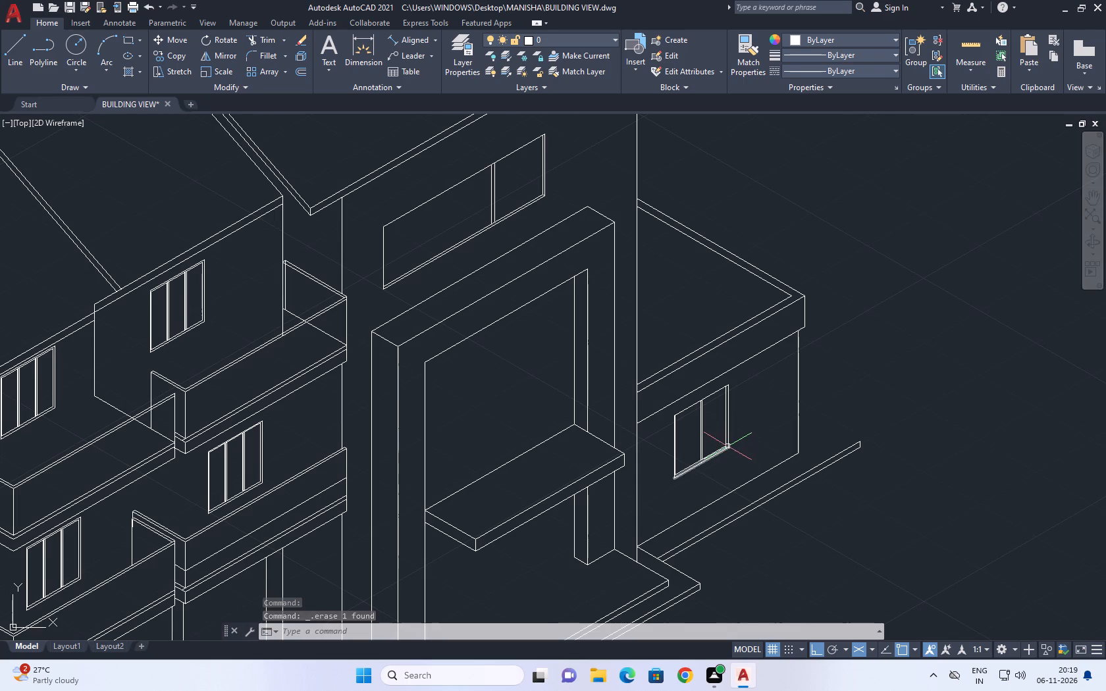
{"action": "scroll", "coordinate": [745, 520], "scroll_direction": "down", "scroll_amount": 1}
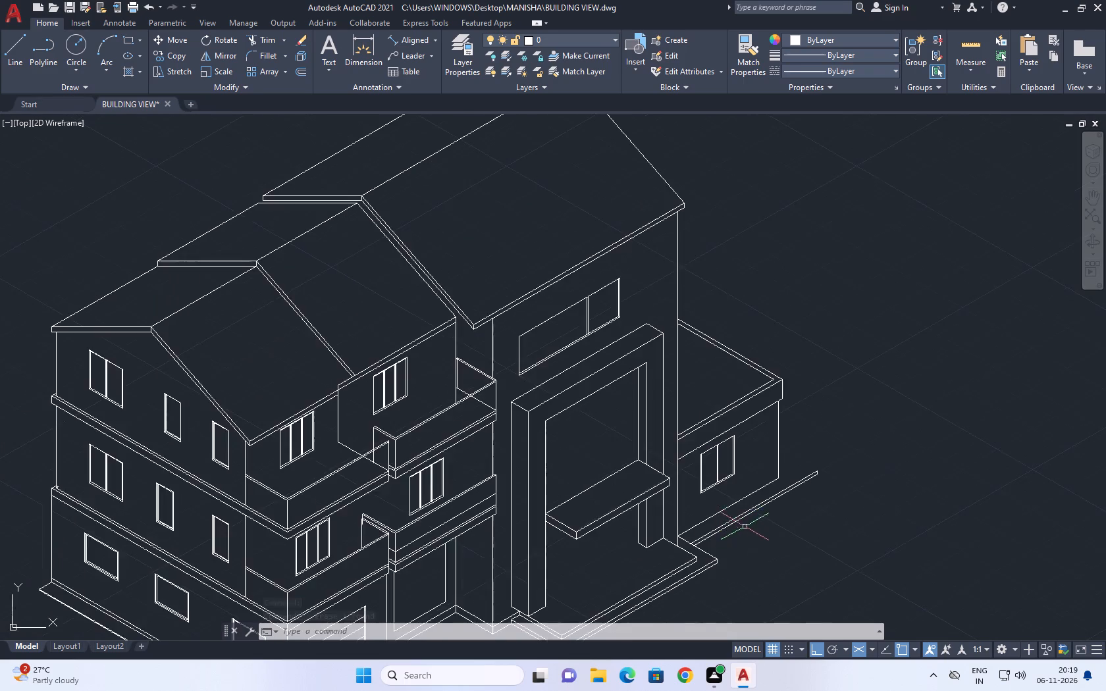
{"action": "scroll", "coordinate": [716, 559], "scroll_direction": "up", "scroll_amount": 2}
{"action": "scroll", "coordinate": [767, 466], "scroll_direction": "down", "scroll_amount": 1}
{"action": "middle_click_drag", "start_coordinate": [818, 427], "coordinate": [762, 452]}
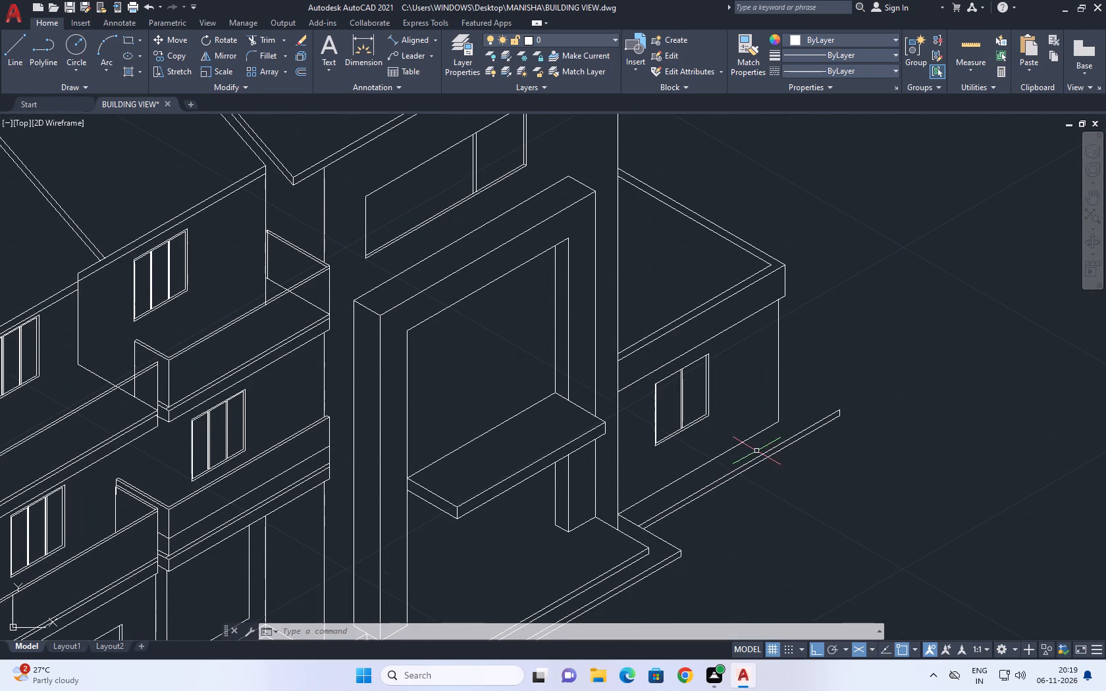
{"action": "type", "text": "l"}
{"action": "key", "text": "space"}
{"action": "scroll", "coordinate": [825, 413], "scroll_direction": "up", "scroll_amount": 2}
{"action": "left_click", "coordinate": [854, 412]}
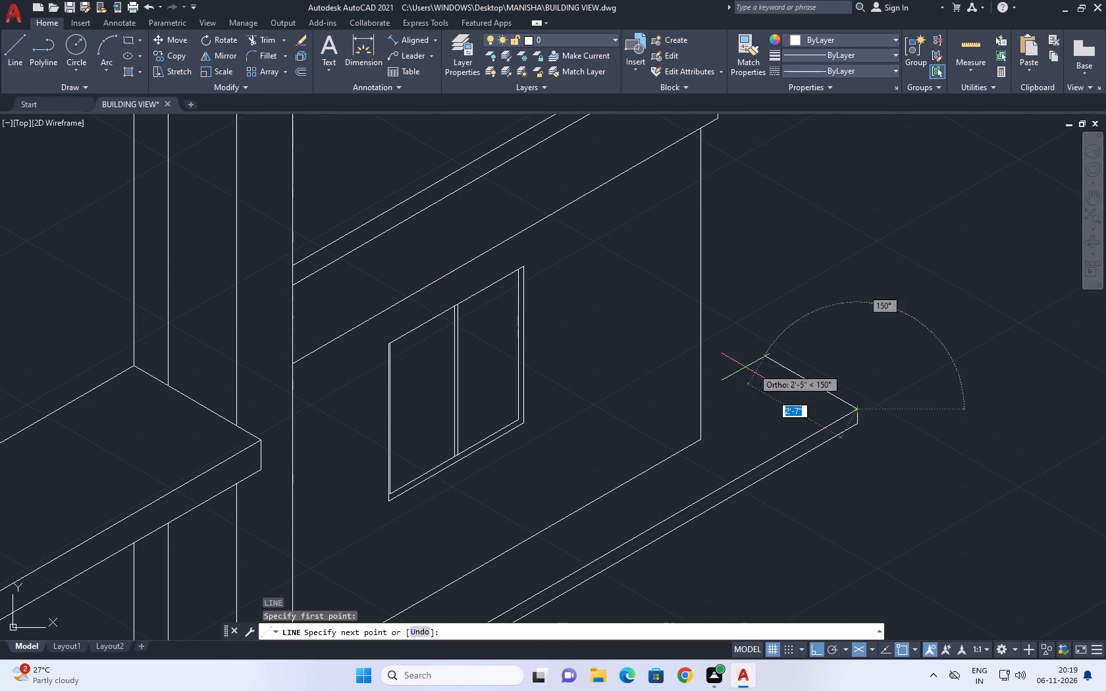
{"action": "left_click", "coordinate": [658, 326]}
{"action": "key", "text": "Escape"}
Trim the new ground line where it runs past the side block's outer vertical edge.
{"action": "type", "text": "tr"}
{"action": "key", "text": "space"}
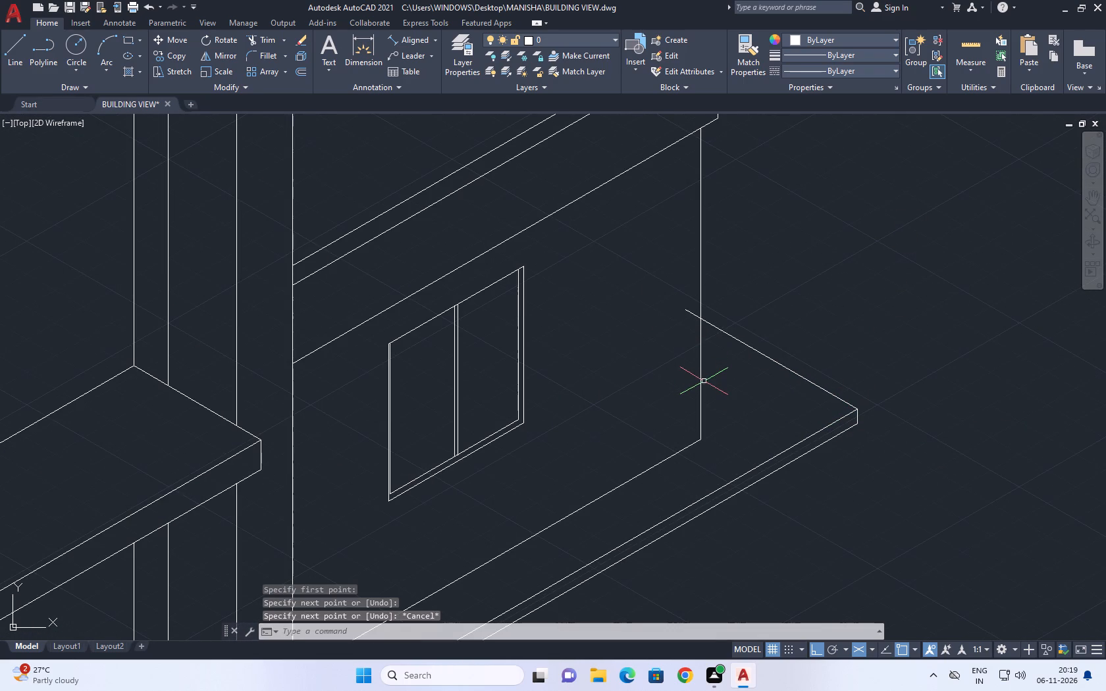
{"action": "left_click", "coordinate": [692, 314]}
{"action": "scroll", "coordinate": [683, 377], "scroll_direction": "down", "scroll_amount": 4}
{"action": "key", "text": "Escape"}
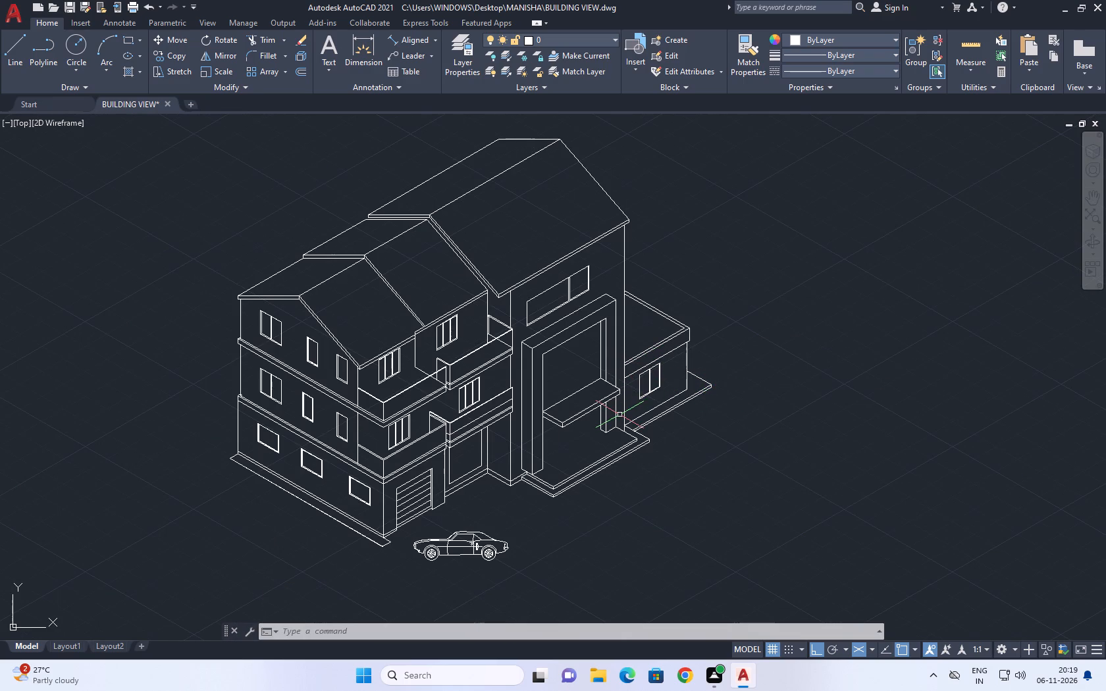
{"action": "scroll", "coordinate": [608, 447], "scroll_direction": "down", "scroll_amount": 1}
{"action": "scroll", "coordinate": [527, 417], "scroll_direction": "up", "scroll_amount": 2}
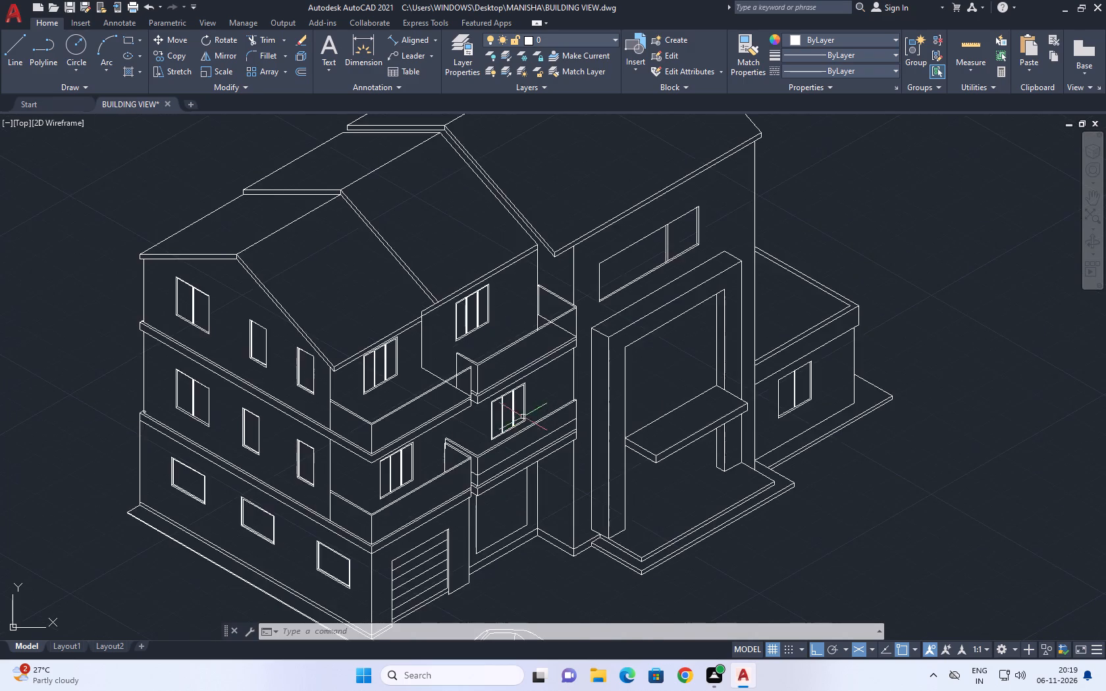
Copy the balcony window's double frame, without its dividing lines, onto the entrance recess wall above the canopy.
{"action": "scroll", "coordinate": [497, 411], "scroll_direction": "up", "scroll_amount": 3}
{"action": "left_click", "coordinate": [658, 334]}
{"action": "left_click", "coordinate": [575, 410]}
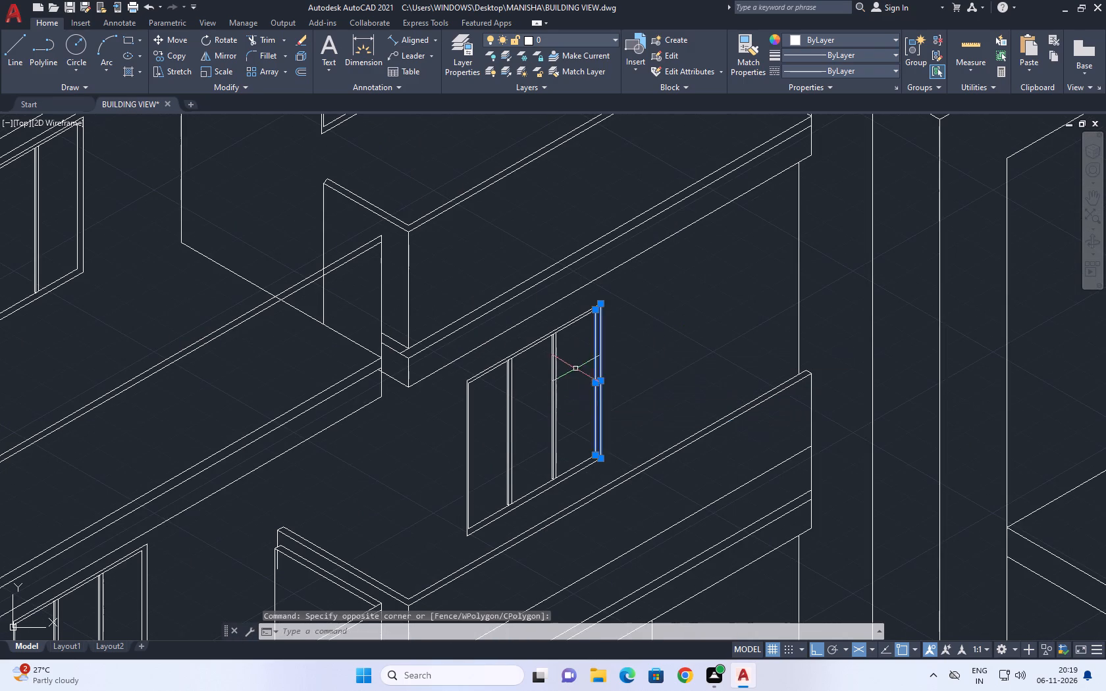
{"action": "scroll", "coordinate": [574, 360], "scroll_direction": "up", "scroll_amount": 3}
{"action": "left_click", "coordinate": [581, 245]}
{"action": "left_click", "coordinate": [537, 201]}
{"action": "scroll", "coordinate": [544, 200], "scroll_direction": "down", "scroll_amount": 3}
{"action": "scroll", "coordinate": [572, 393], "scroll_direction": "up", "scroll_amount": 2}
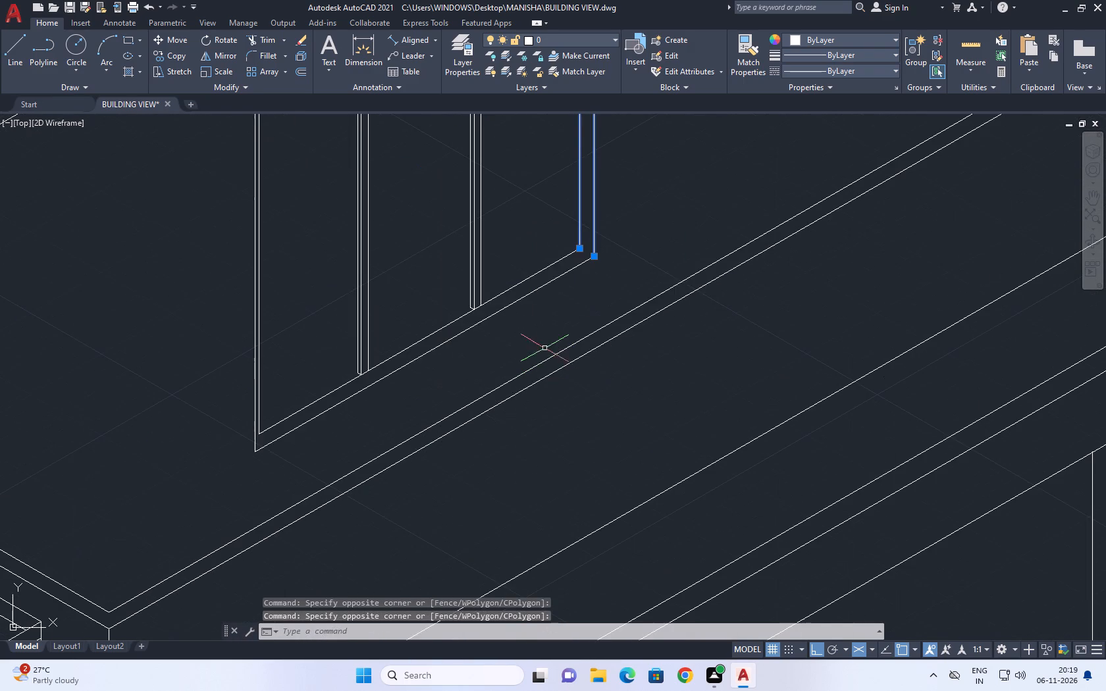
{"action": "left_click_drag", "start_coordinate": [544, 344], "coordinate": [542, 326]}
{"action": "left_click", "coordinate": [516, 251]}
{"action": "left_click", "coordinate": [300, 301]}
{"action": "left_click_drag", "start_coordinate": [249, 355], "coordinate": [252, 367]}
{"action": "scroll", "coordinate": [319, 375], "scroll_direction": "down", "scroll_amount": 2}
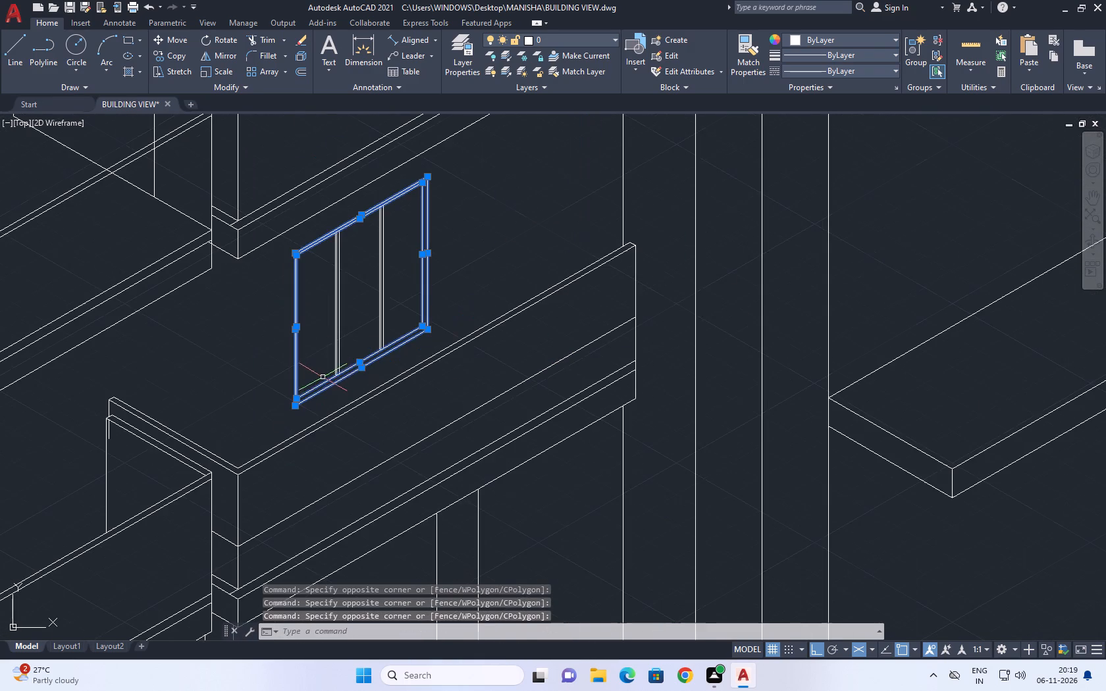
{"action": "key", "text": "c"}
{"action": "key", "text": "o"}
{"action": "key", "text": "space"}
{"action": "left_click_drag", "start_coordinate": [346, 379], "coordinate": [353, 379]}
{"action": "scroll", "coordinate": [526, 325], "scroll_direction": "down", "scroll_amount": 3}
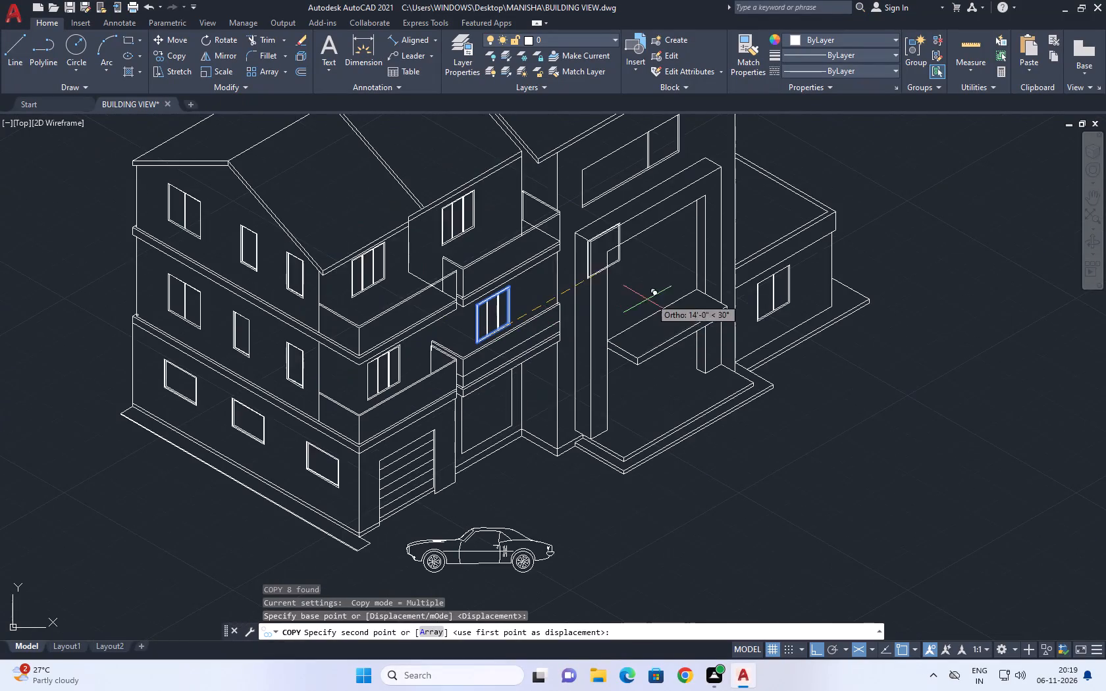
{"action": "scroll", "coordinate": [679, 285], "scroll_direction": "up", "scroll_amount": 2}
{"action": "key", "text": "F5"}
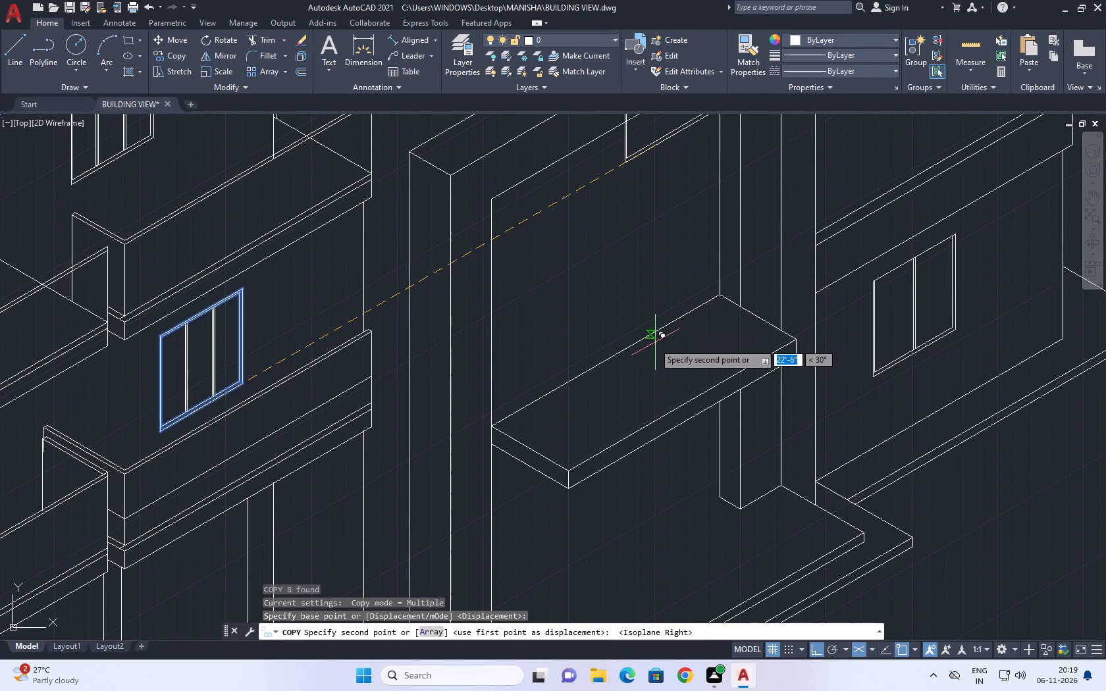
{"action": "key", "text": "F8"}
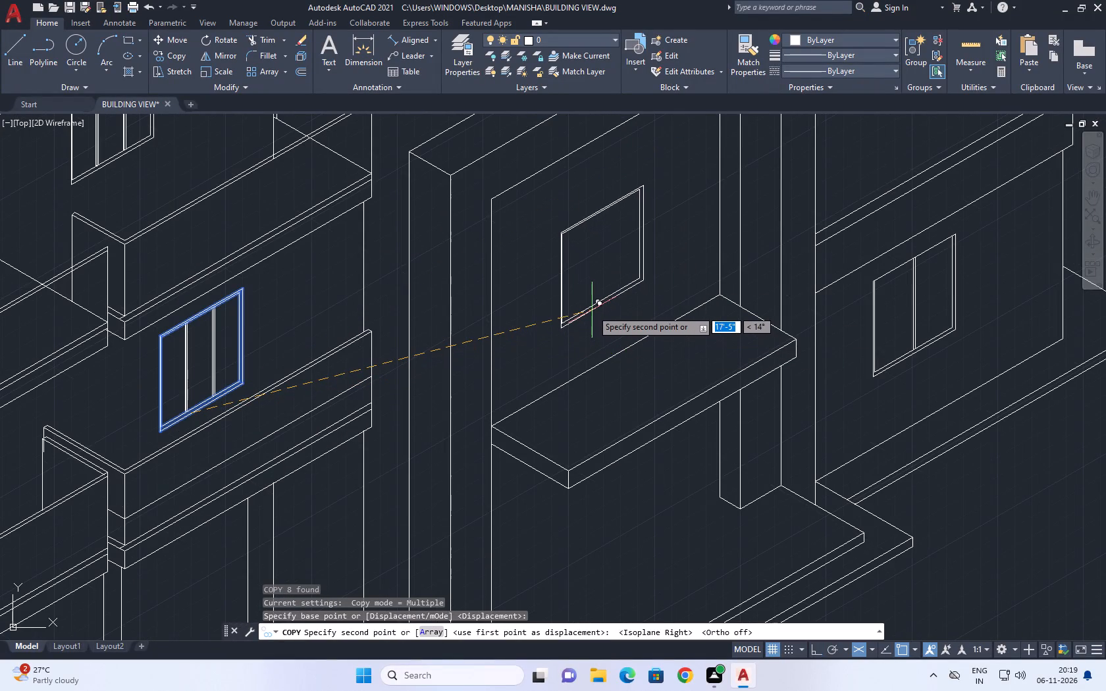
{"action": "left_click", "coordinate": [592, 310]}
{"action": "scroll", "coordinate": [609, 285], "scroll_direction": "down", "scroll_amount": 1}
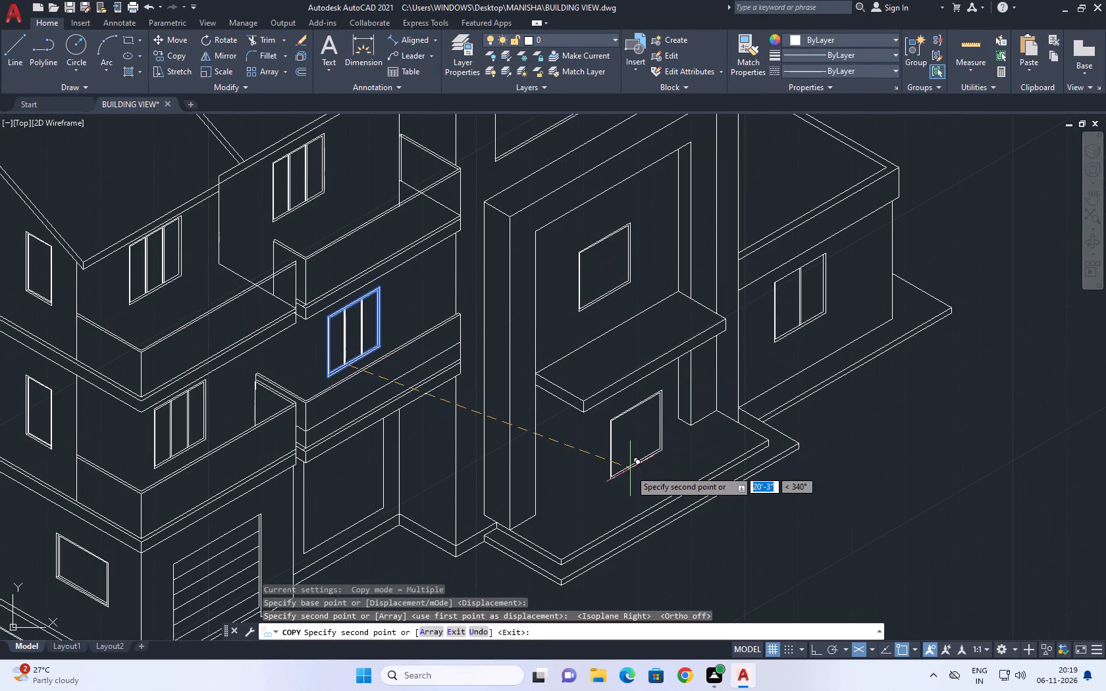
{"action": "key", "text": "Escape"}
Draw the entrance door outline beneath the canopy: down from its lower side edge, about 6'-2" along 30°, and up past the canopy.
{"action": "middle_click_drag", "start_coordinate": [609, 493], "coordinate": [609, 492]}
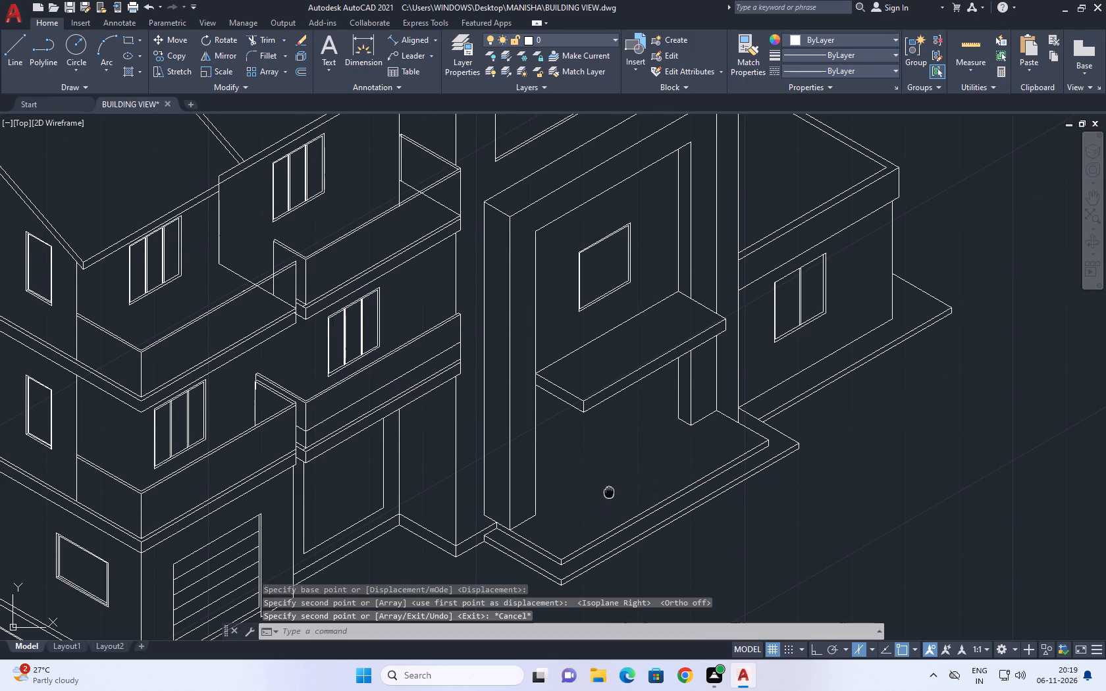
{"action": "middle_click_drag", "start_coordinate": [609, 492], "coordinate": [629, 473]}
{"action": "key", "text": "l"}
{"action": "key", "text": "space"}
{"action": "middle_click_drag", "start_coordinate": [579, 402], "coordinate": [585, 415]}
{"action": "scroll", "coordinate": [579, 407], "scroll_direction": "up", "scroll_amount": 2}
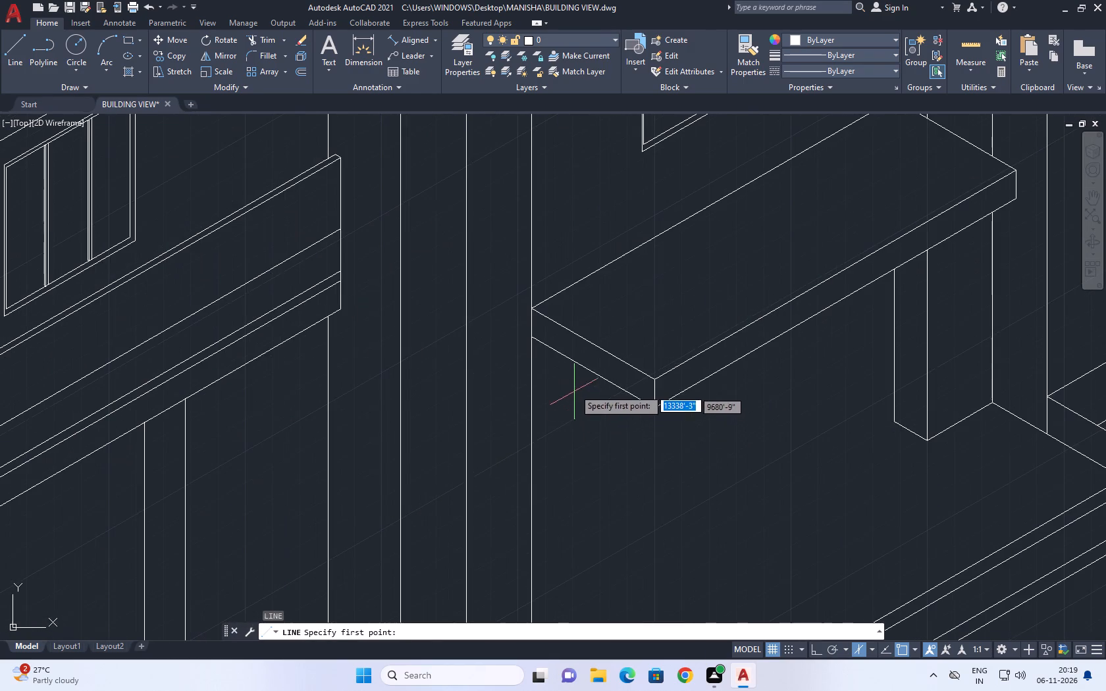
{"action": "left_click", "coordinate": [599, 383]}
{"action": "scroll", "coordinate": [605, 422], "scroll_direction": "down", "scroll_amount": 1}
{"action": "key", "text": "F8"}
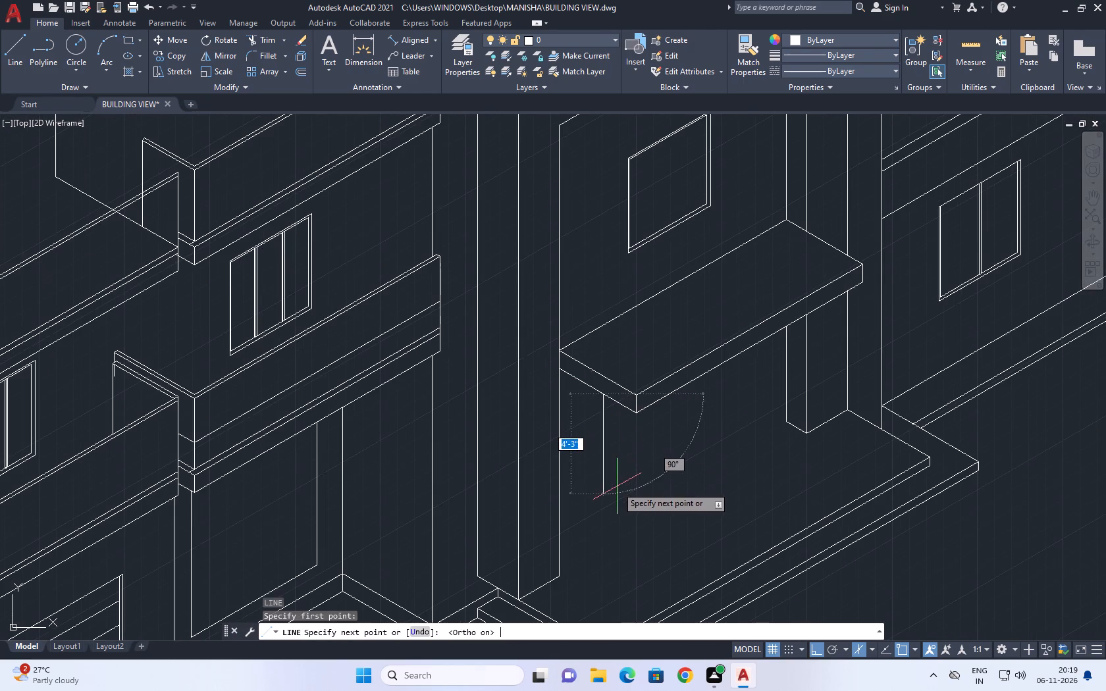
{"action": "left_click", "coordinate": [606, 543]}
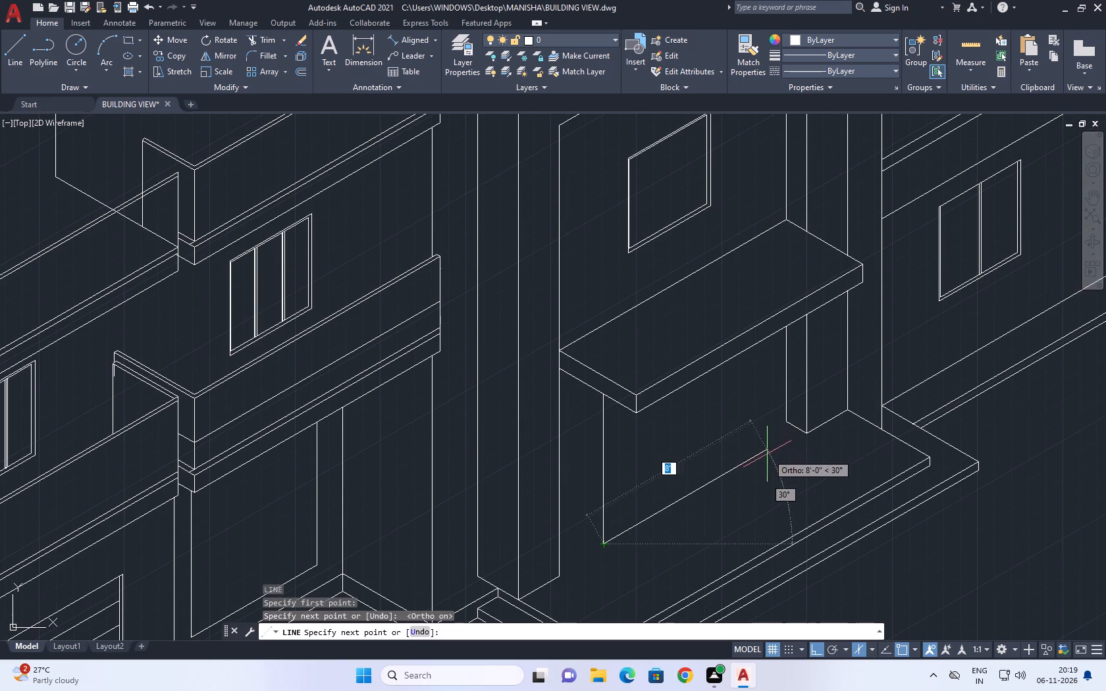
{"action": "left_click", "coordinate": [729, 469]}
{"action": "left_click", "coordinate": [729, 319]}
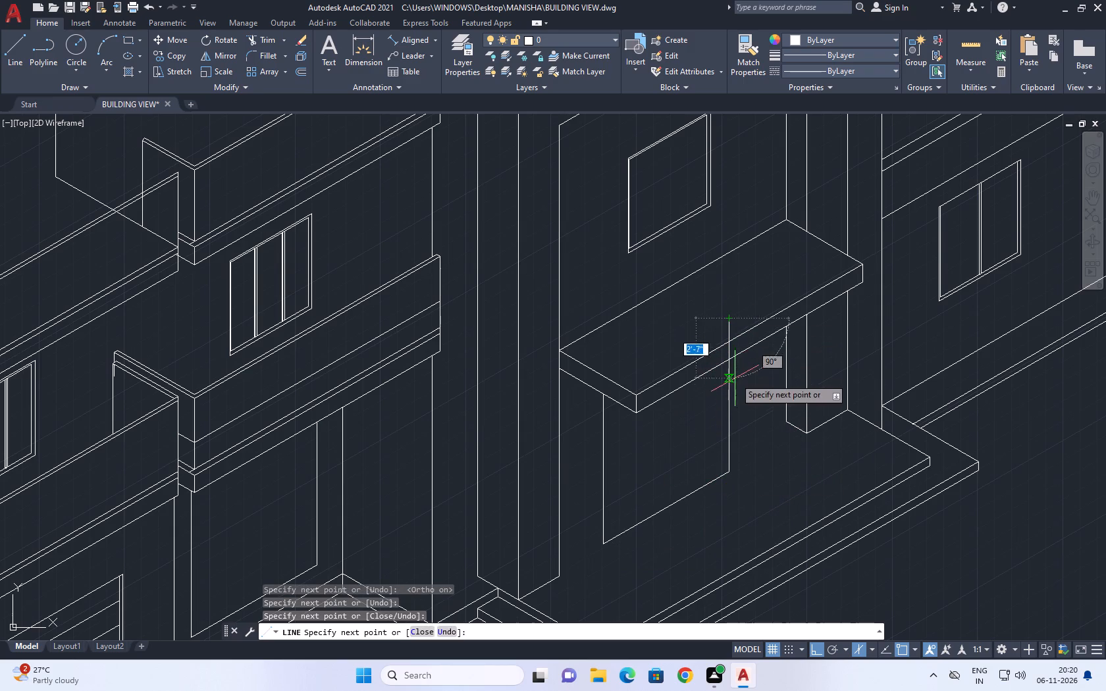
{"action": "type", "text": "tr"}
{"action": "key", "text": "space"}
{"action": "key", "text": "space"}
{"action": "key", "text": "Escape"}
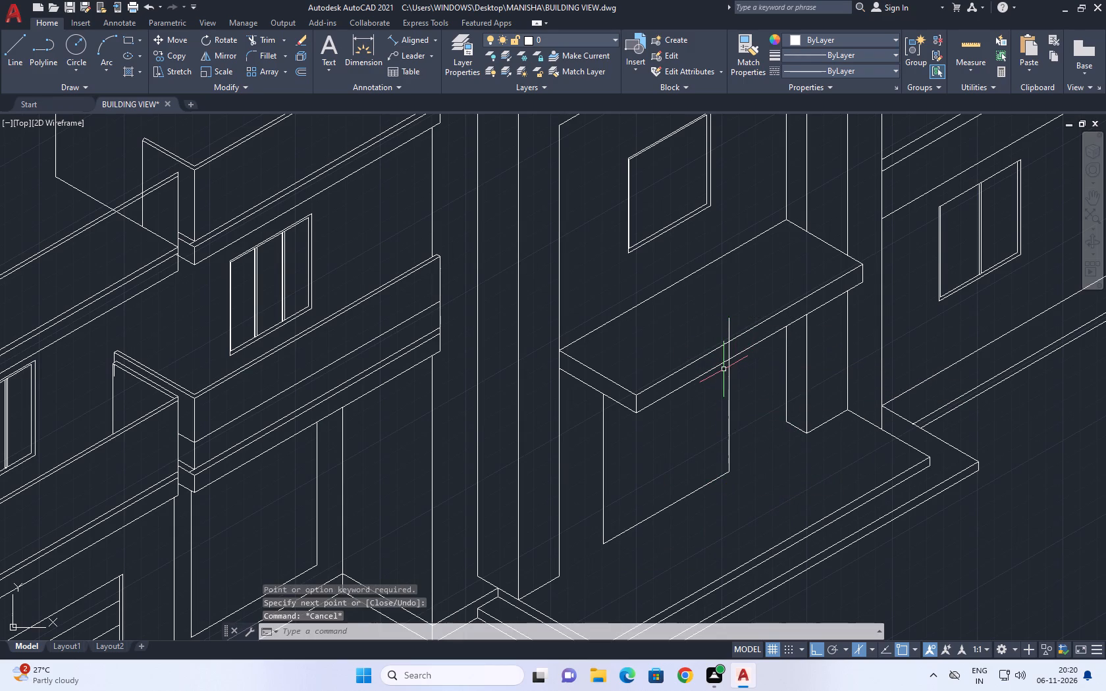
Trim the door outline's far vertical line where it runs up across the canopy.
{"action": "type", "text": "tr"}
{"action": "key", "text": "space"}
{"action": "left_click", "coordinate": [730, 351]}
{"action": "left_click", "coordinate": [731, 324]}
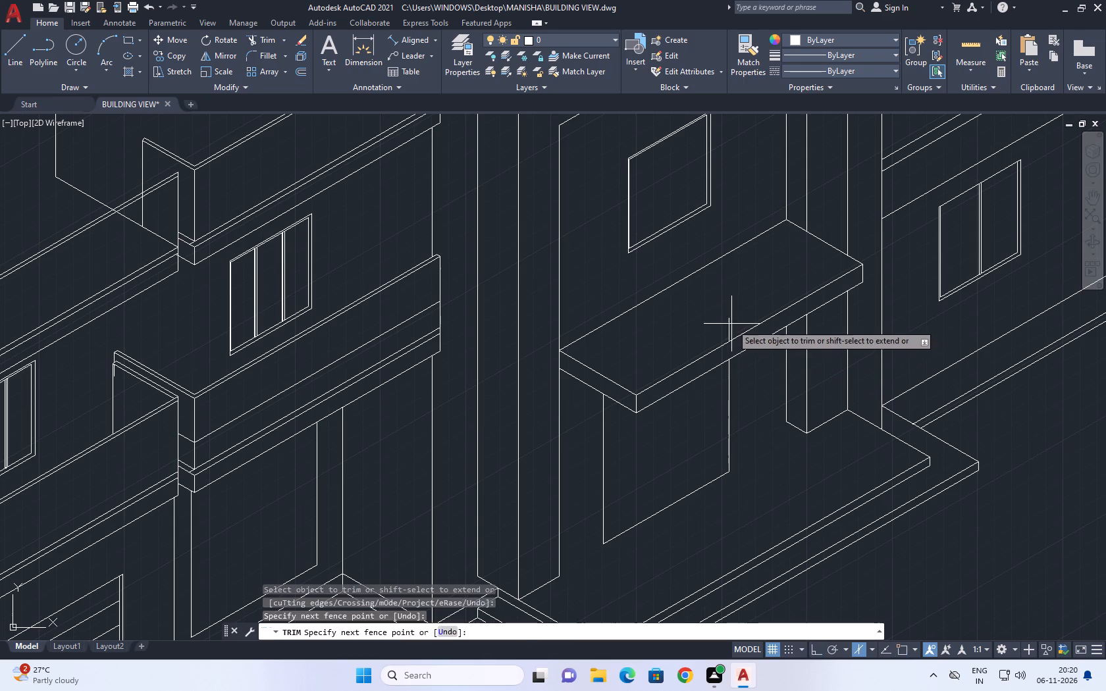
{"action": "left_click", "coordinate": [720, 332]}
{"action": "key", "text": "space"}
Copy the door's far vertical edge 3" inward along 210°.
{"action": "scroll", "coordinate": [739, 411], "scroll_direction": "down", "scroll_amount": 1}
{"action": "left_click", "coordinate": [740, 421]}
{"action": "left_click", "coordinate": [708, 428]}
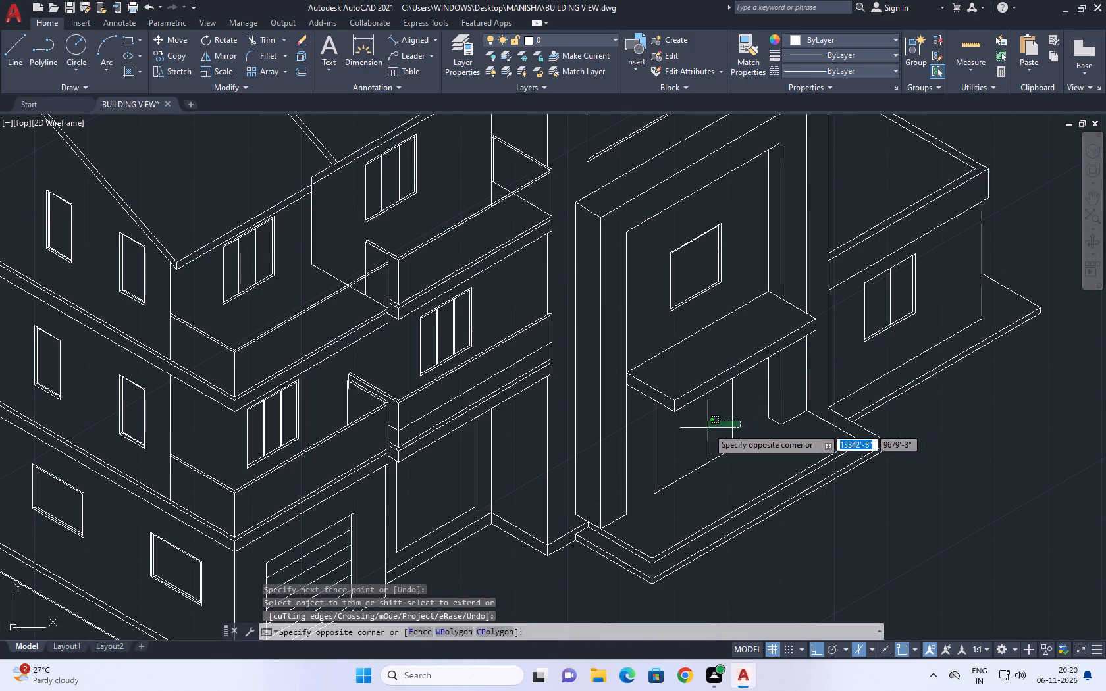
{"action": "key", "text": "c"}
{"action": "key", "text": "o"}
{"action": "key", "text": "space"}
{"action": "scroll", "coordinate": [720, 430], "scroll_direction": "up", "scroll_amount": 1}
{"action": "left_click", "coordinate": [718, 422]}
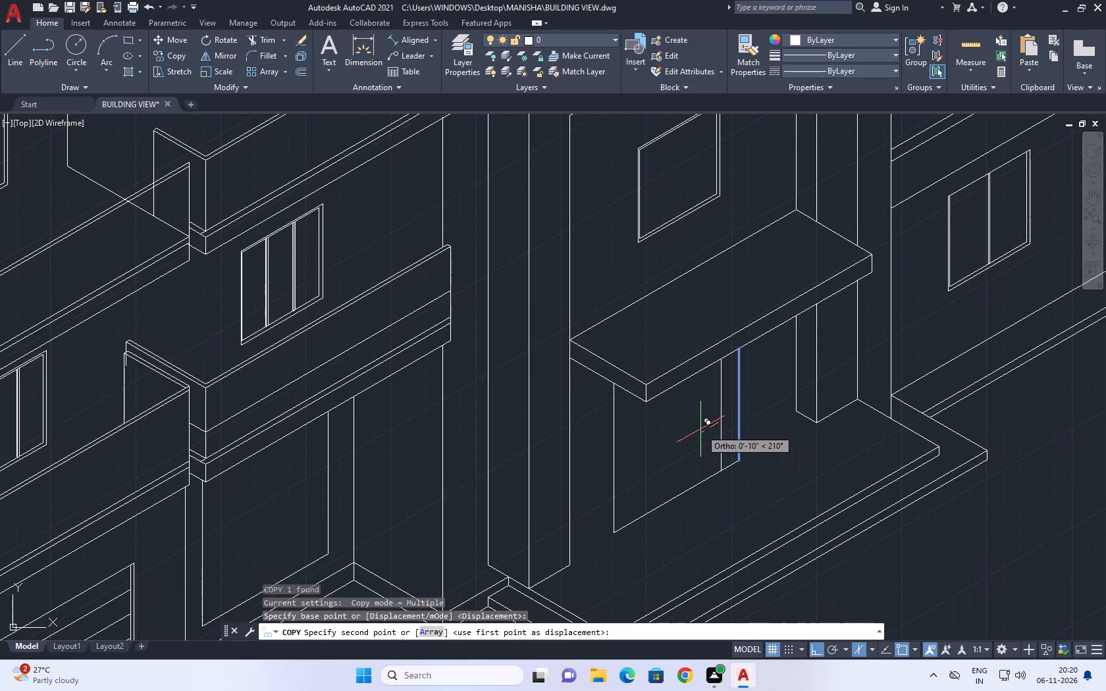
{"action": "type", "text": "3"}
{"action": "key", "text": "space"}
{"action": "key", "text": "Escape"}
Copy the door's near vertical edge 3" inward along 30°.
{"action": "left_click_drag", "start_coordinate": [645, 453], "coordinate": [638, 455]}
{"action": "left_click", "coordinate": [589, 477]}
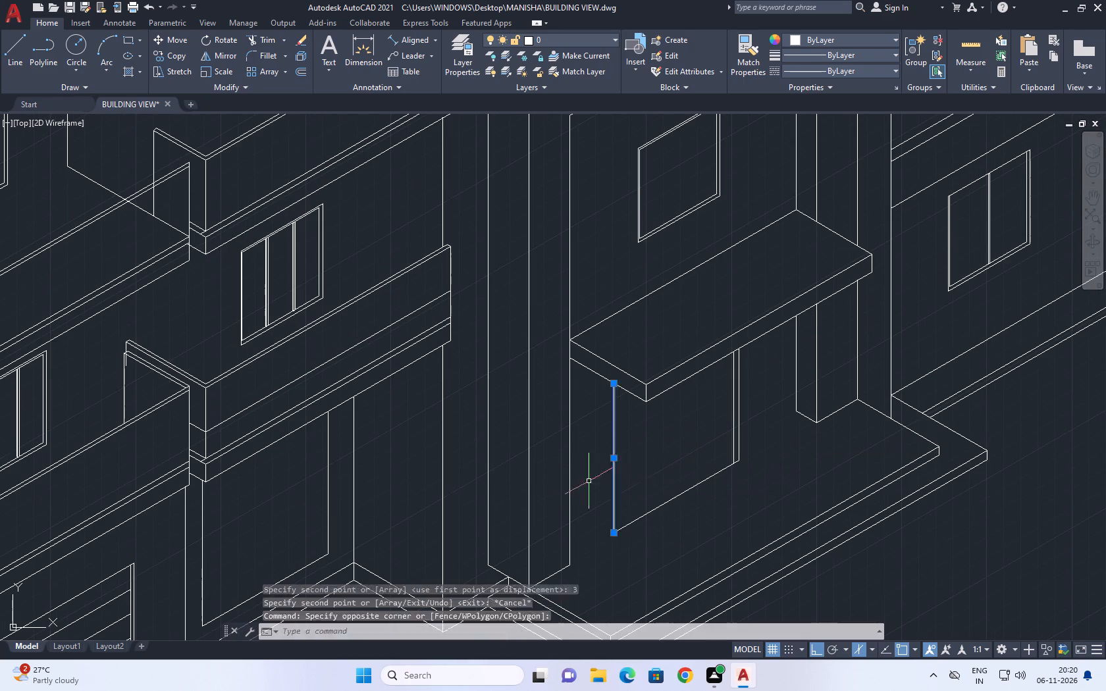
{"action": "key", "text": "c"}
{"action": "key", "text": "o"}
{"action": "key", "text": "space"}
{"action": "left_click", "coordinate": [618, 457]}
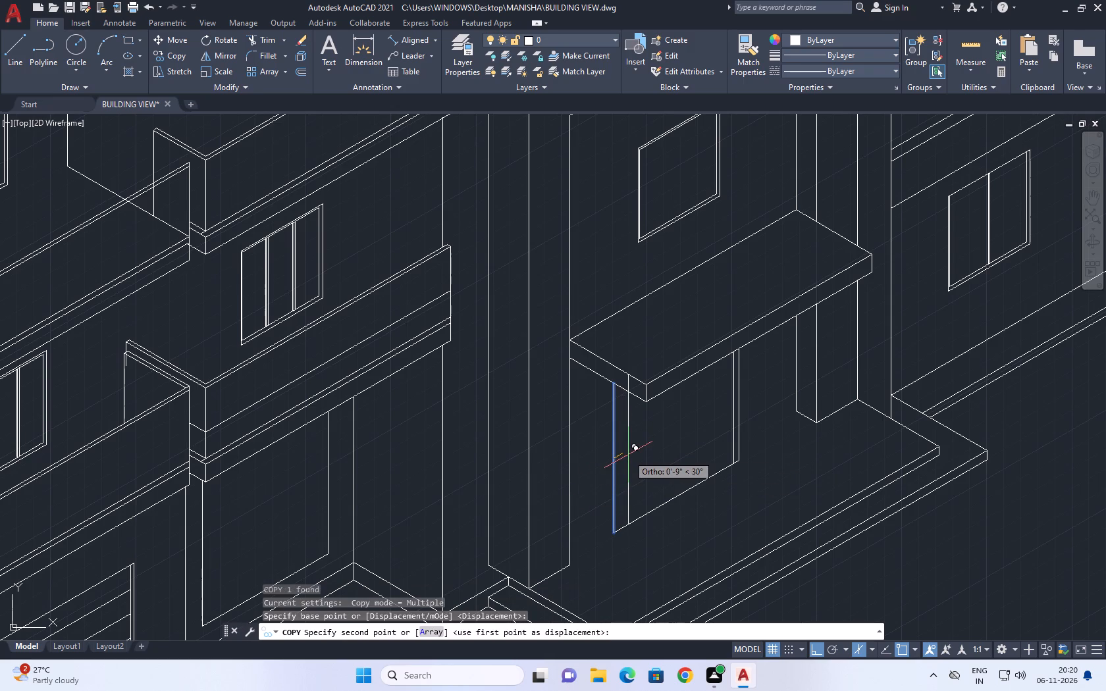
{"action": "type", "text": "3"}
{"action": "key", "text": "space"}
{"action": "key", "text": "Escape"}
Trim the upper end of the copied near frame line where it crosses the canopy's underside.
{"action": "type", "text": "tr"}
{"action": "key", "text": "space"}
{"action": "scroll", "coordinate": [625, 397], "scroll_direction": "up", "scroll_amount": 2}
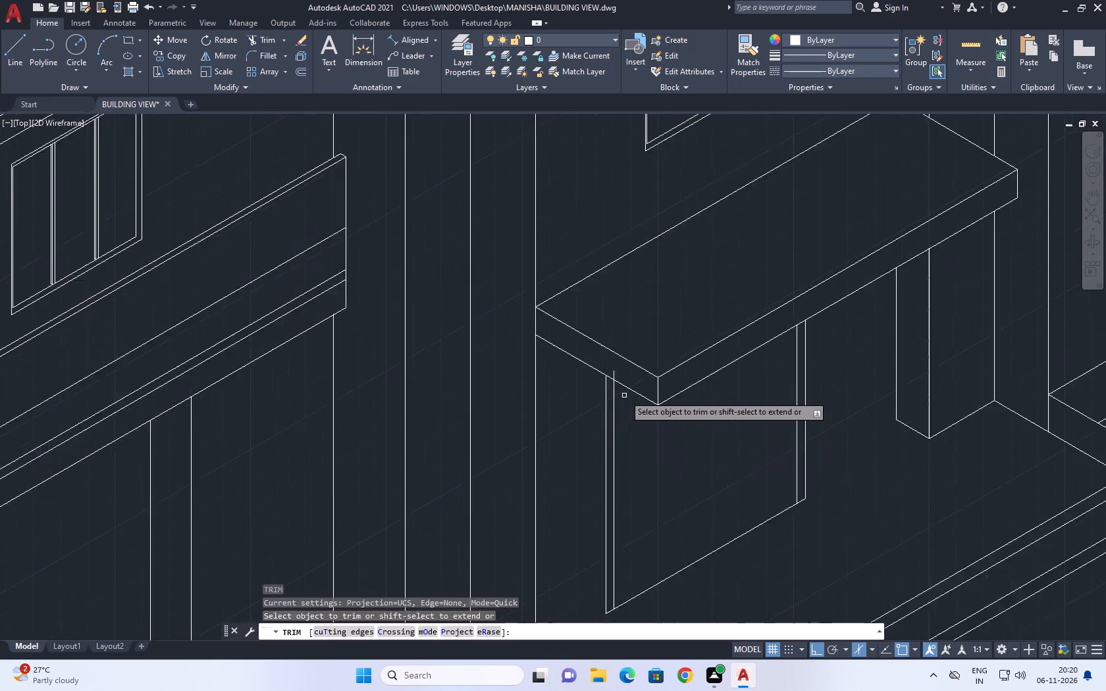
{"action": "left_click", "coordinate": [624, 365]}
{"action": "left_click", "coordinate": [598, 359]}
{"action": "scroll", "coordinate": [643, 341], "scroll_direction": "down", "scroll_amount": 2}
{"action": "key", "text": "Escape"}
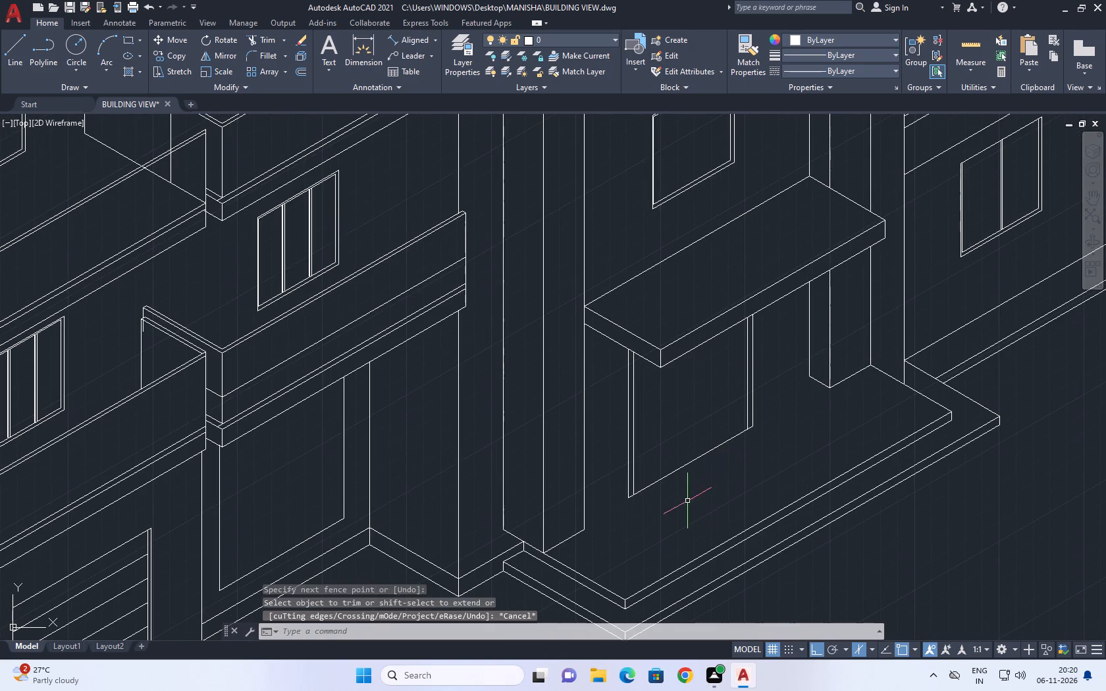
Draw a vertical line from the canopy's lower front corner down past the door's bottom edge.
{"action": "middle_click_drag", "start_coordinate": [685, 498], "coordinate": [770, 521]}
{"action": "key", "text": "l"}
{"action": "key", "text": "space"}
{"action": "scroll", "coordinate": [741, 386], "scroll_direction": "up", "scroll_amount": 1}
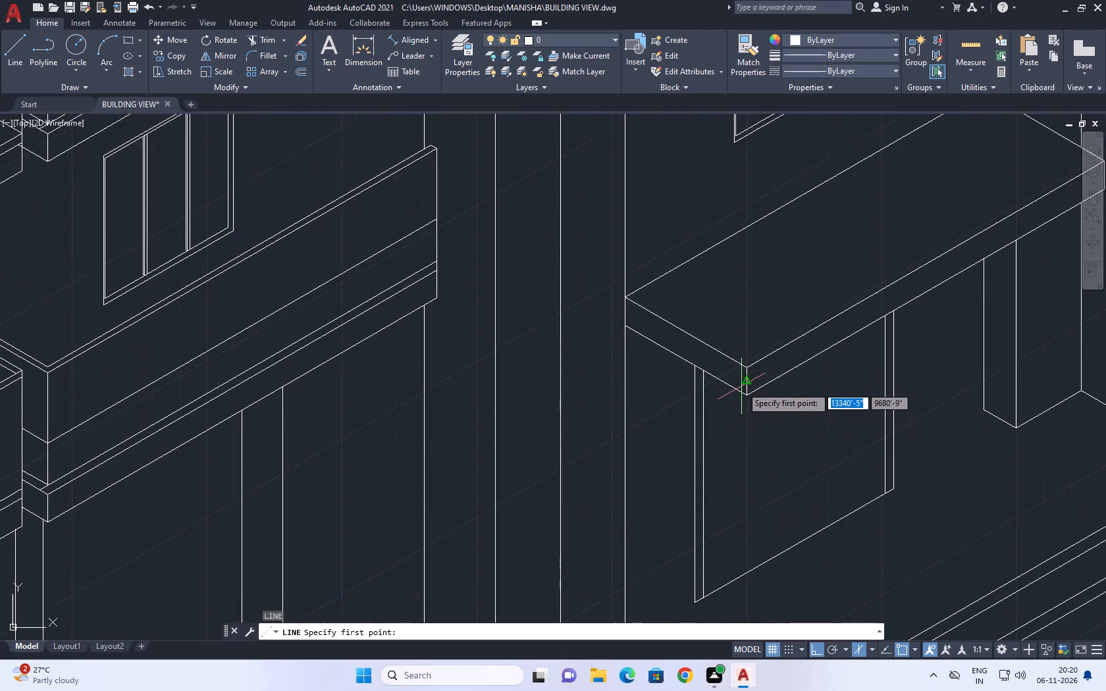
{"action": "middle_click_drag", "start_coordinate": [751, 448], "coordinate": [744, 448]}
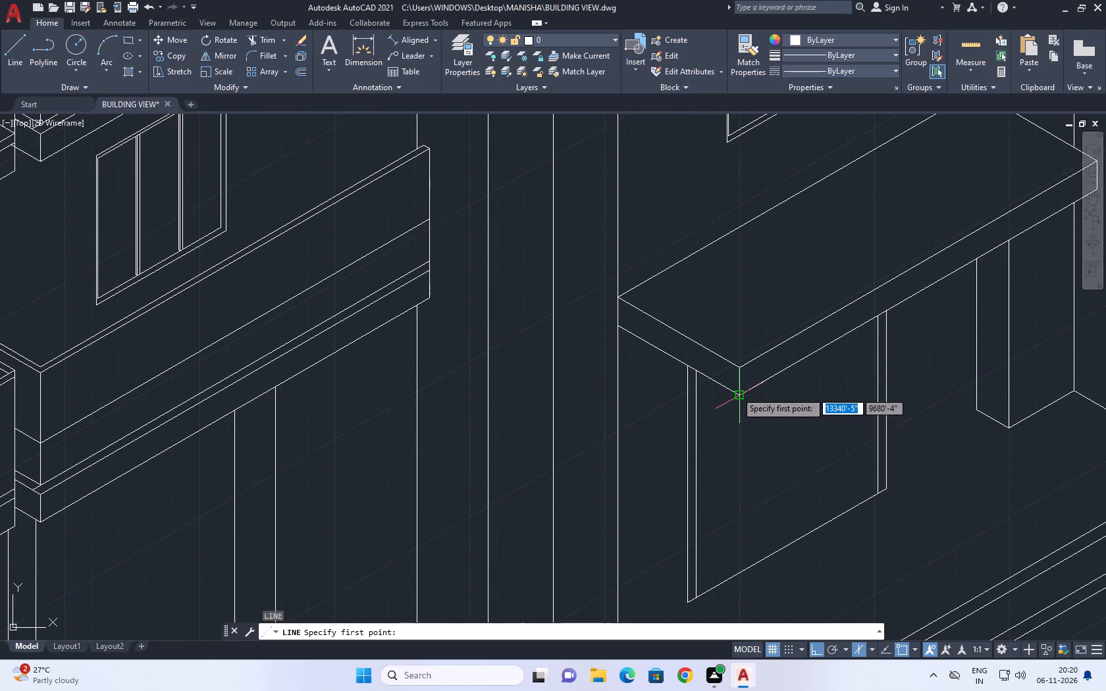
{"action": "left_click", "coordinate": [739, 392]}
{"action": "left_click", "coordinate": [739, 594]}
{"action": "key", "text": "space"}
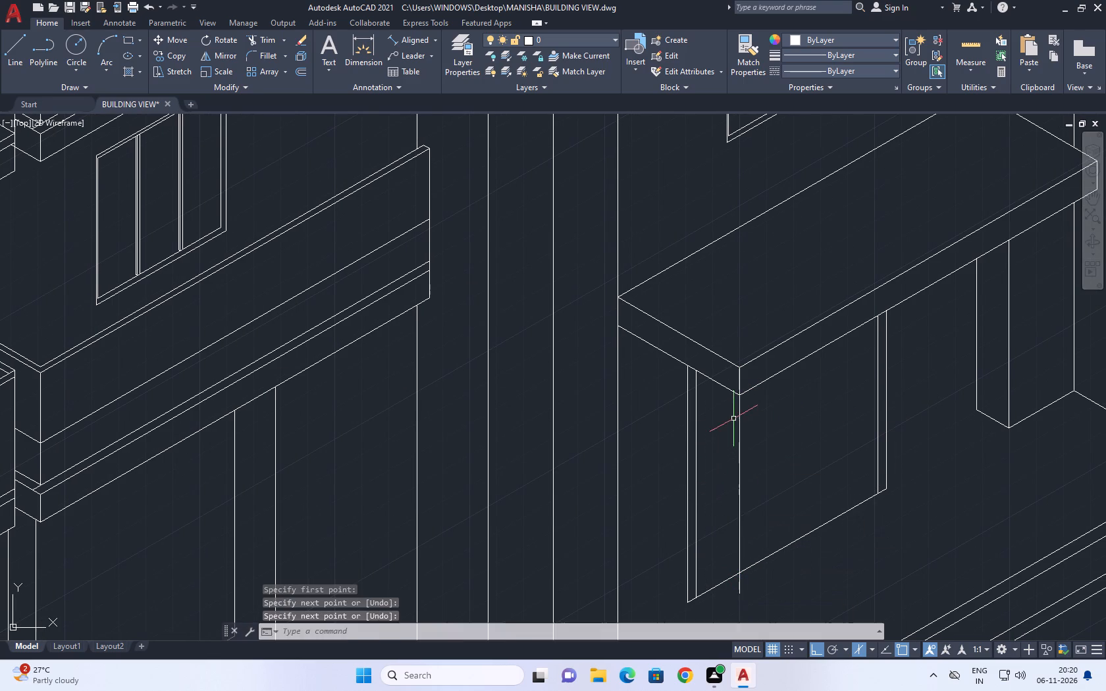
Copy the vertical line below the canopy corner 3" along 30° to form a door divider.
{"action": "left_click", "coordinate": [743, 439]}
{"action": "left_click", "coordinate": [728, 450]}
{"action": "type", "text": "co"}
{"action": "key", "text": "space"}
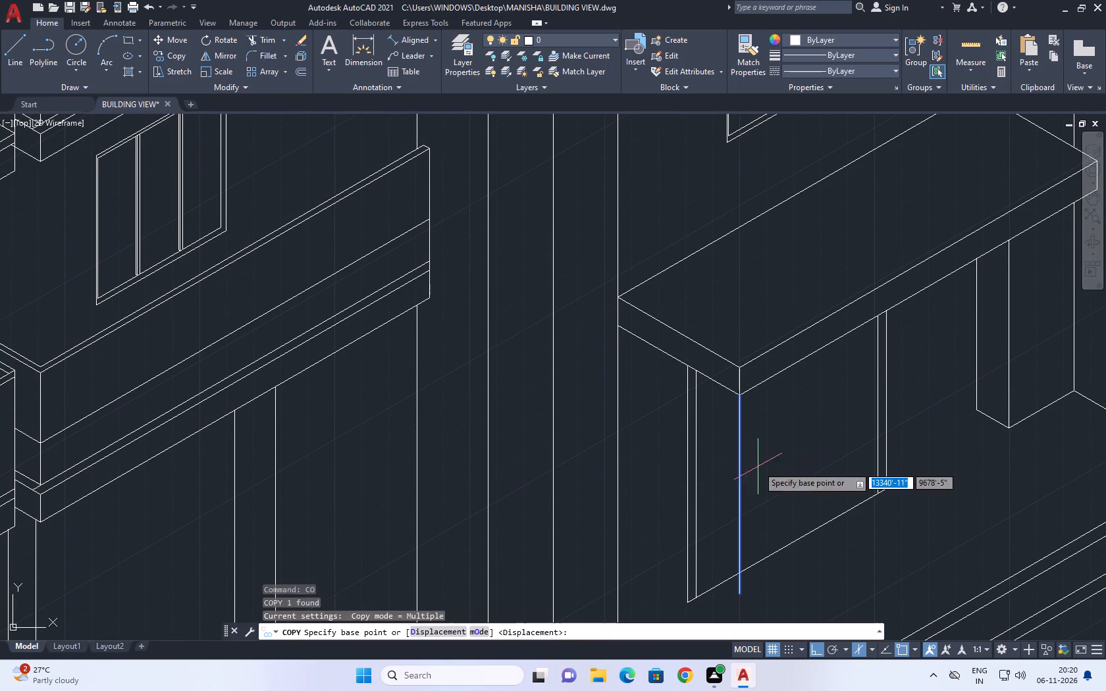
{"action": "left_click", "coordinate": [756, 465]}
{"action": "type", "text": "3"}
{"action": "key", "text": "space"}
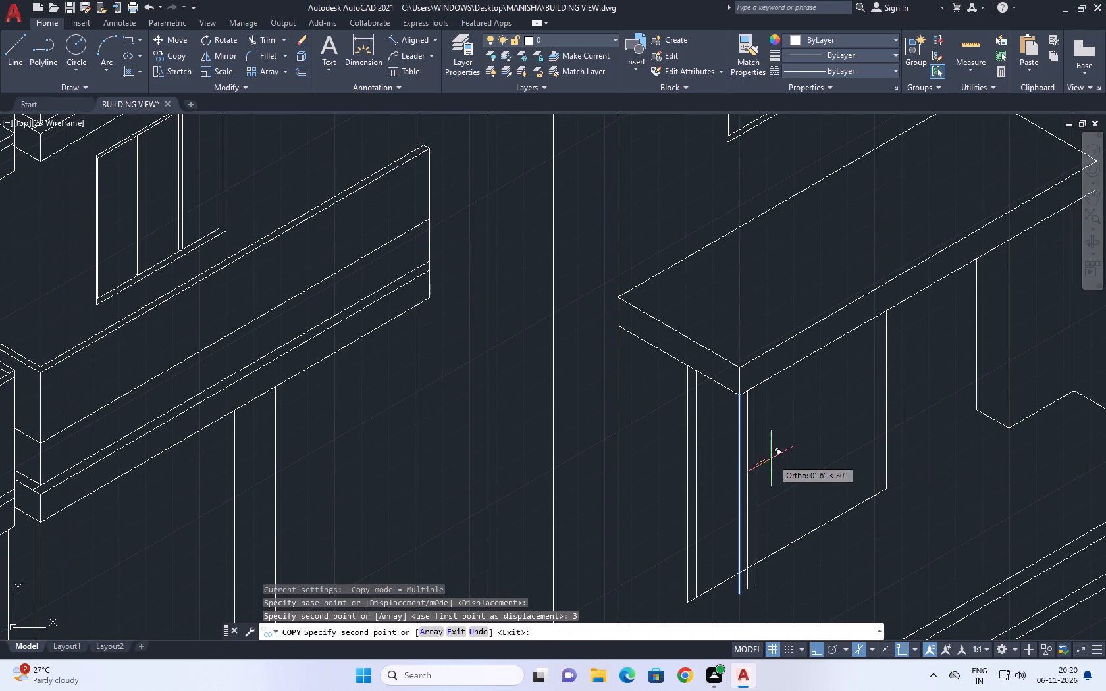
{"action": "middle_click_drag", "start_coordinate": [789, 488], "coordinate": [771, 399]}
{"action": "key", "text": "Escape"}
Trim both divider lines where they extend below the door's bottom edge.
{"action": "type", "text": "tr"}
{"action": "key", "text": "space"}
{"action": "left_click", "coordinate": [739, 490]}
{"action": "left_click_drag", "start_coordinate": [696, 503], "coordinate": [697, 512]}
{"action": "key", "text": "Escape"}
Copy the divider's pair of lines about 2'-7" along 30° toward the door's far side.
{"action": "middle_click_drag", "start_coordinate": [786, 451], "coordinate": [793, 494]}
{"action": "left_click", "coordinate": [767, 409]}
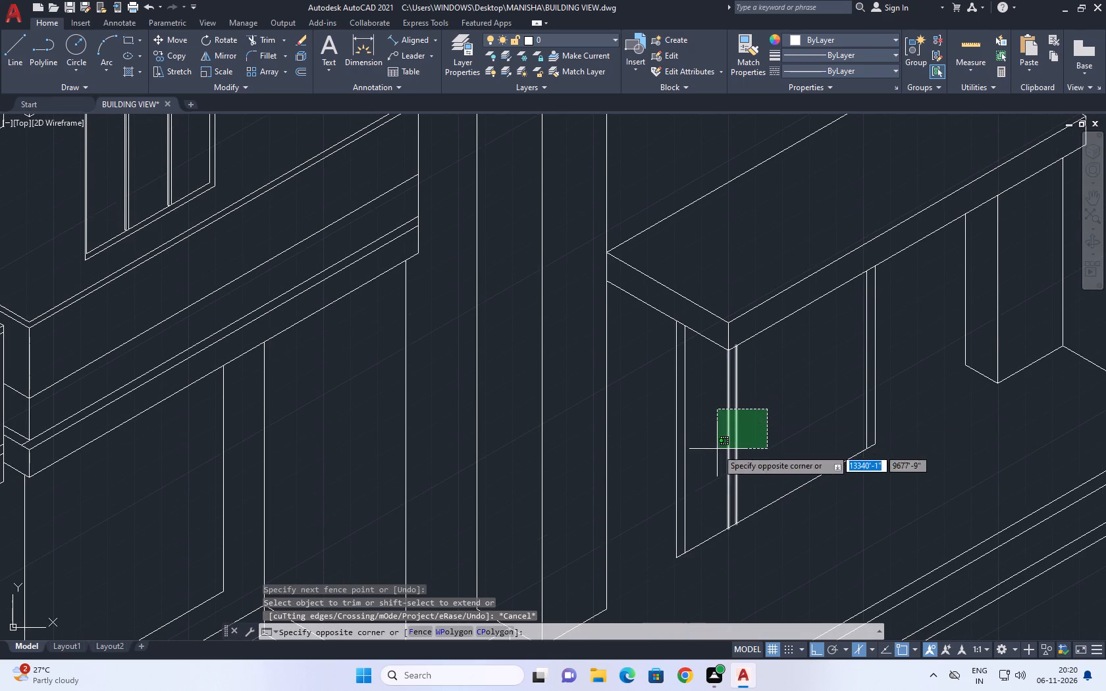
{"action": "left_click", "coordinate": [717, 449]}
{"action": "middle_click_drag", "start_coordinate": [812, 436], "coordinate": [800, 442]}
{"action": "type", "text": "co"}
{"action": "key", "text": "space"}
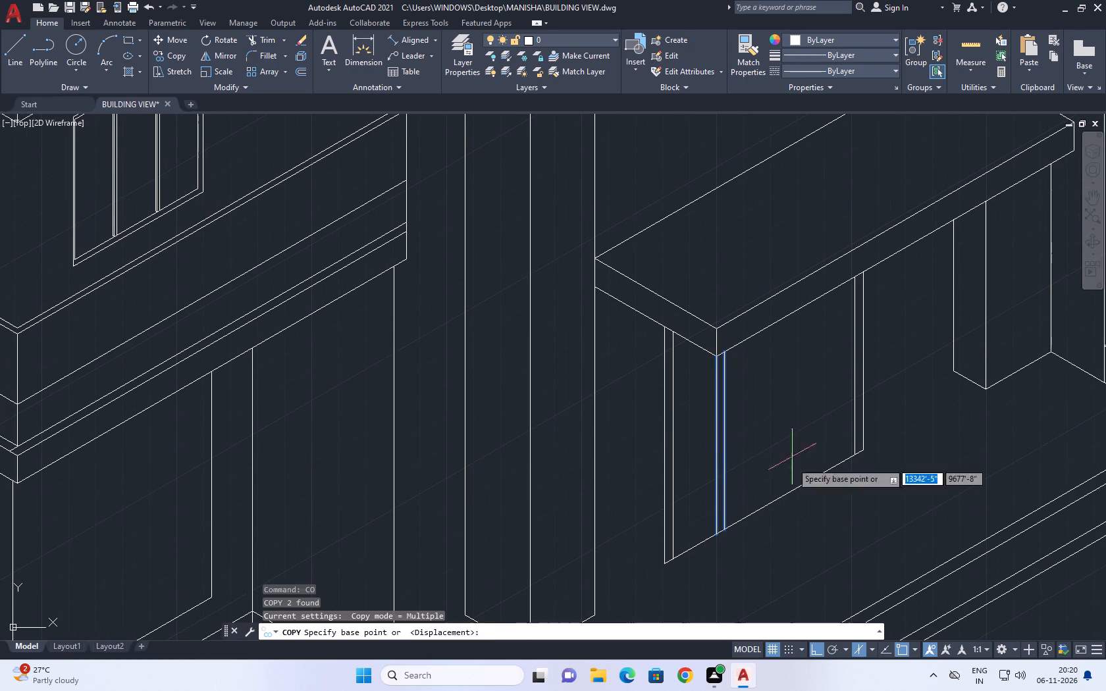
{"action": "left_click", "coordinate": [718, 535]}
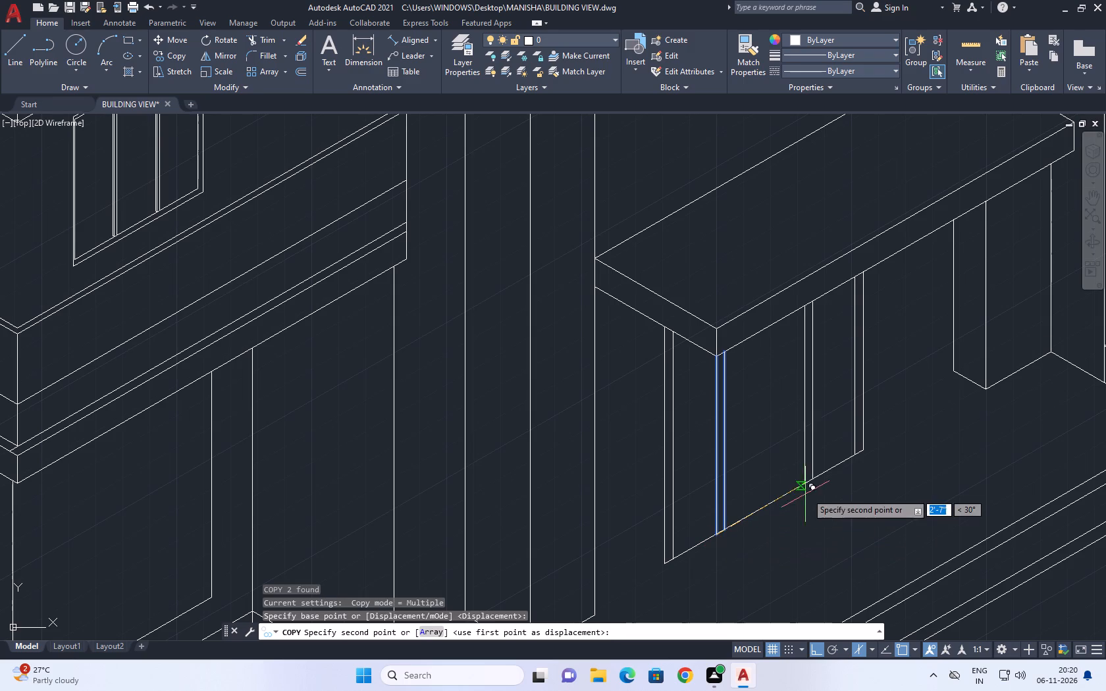
{"action": "left_click", "coordinate": [810, 488]}
{"action": "key", "text": "Escape"}
Draw a short vertical handle line inside the door's middle panel.
{"action": "middle_click_drag", "start_coordinate": [722, 497], "coordinate": [759, 481]}
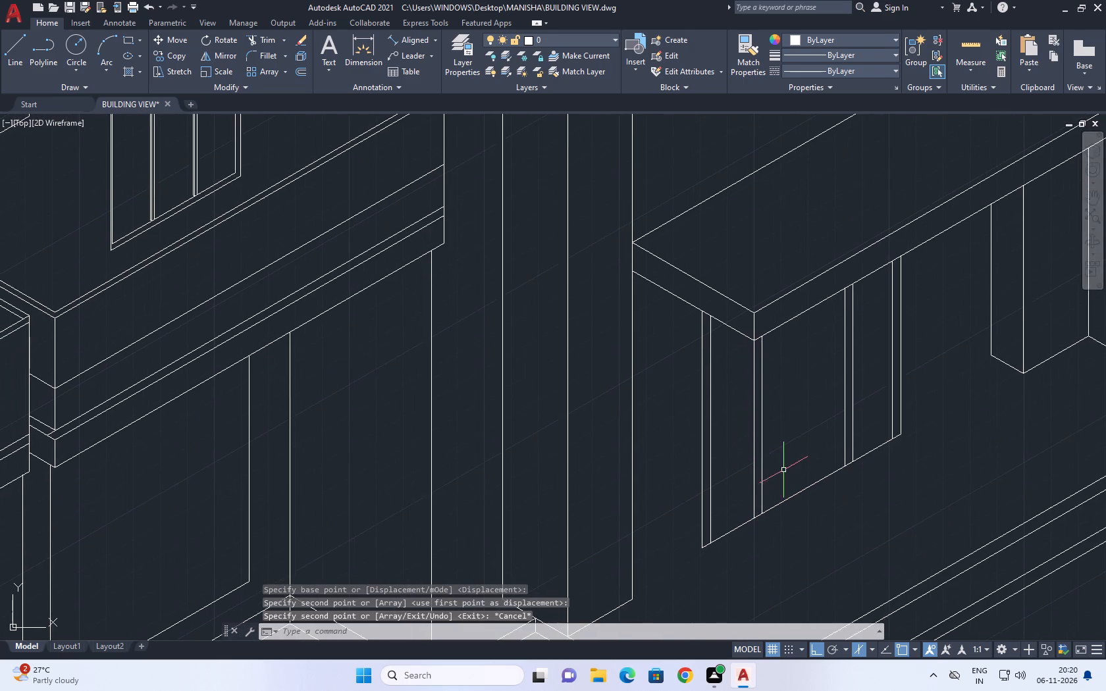
{"action": "scroll", "coordinate": [785, 470], "scroll_direction": "down", "scroll_amount": 1}
{"action": "type", "text": "l"}
{"action": "key", "text": "space"}
{"action": "scroll", "coordinate": [805, 411], "scroll_direction": "up", "scroll_amount": 1}
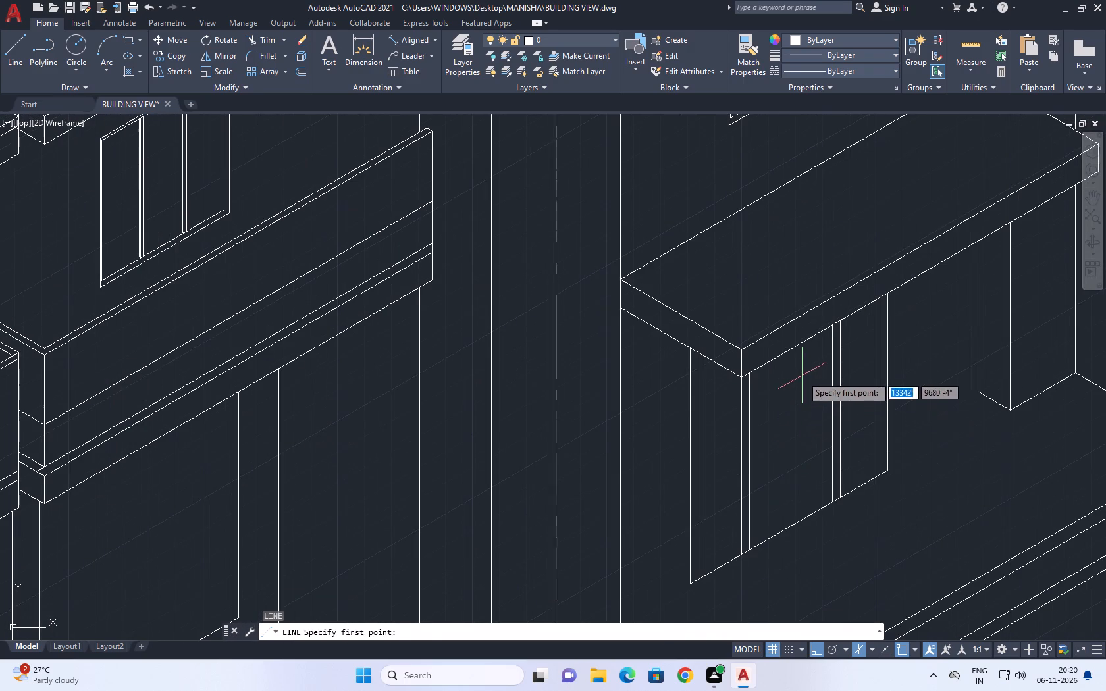
{"action": "left_click", "coordinate": [802, 376]}
{"action": "left_click", "coordinate": [805, 494]}
{"action": "key", "text": "space"}
Move the handle line along 30° so it sits close to the far divider.
{"action": "scroll", "coordinate": [832, 419], "scroll_direction": "down", "scroll_amount": 2}
{"action": "scroll", "coordinate": [831, 447], "scroll_direction": "up", "scroll_amount": 2}
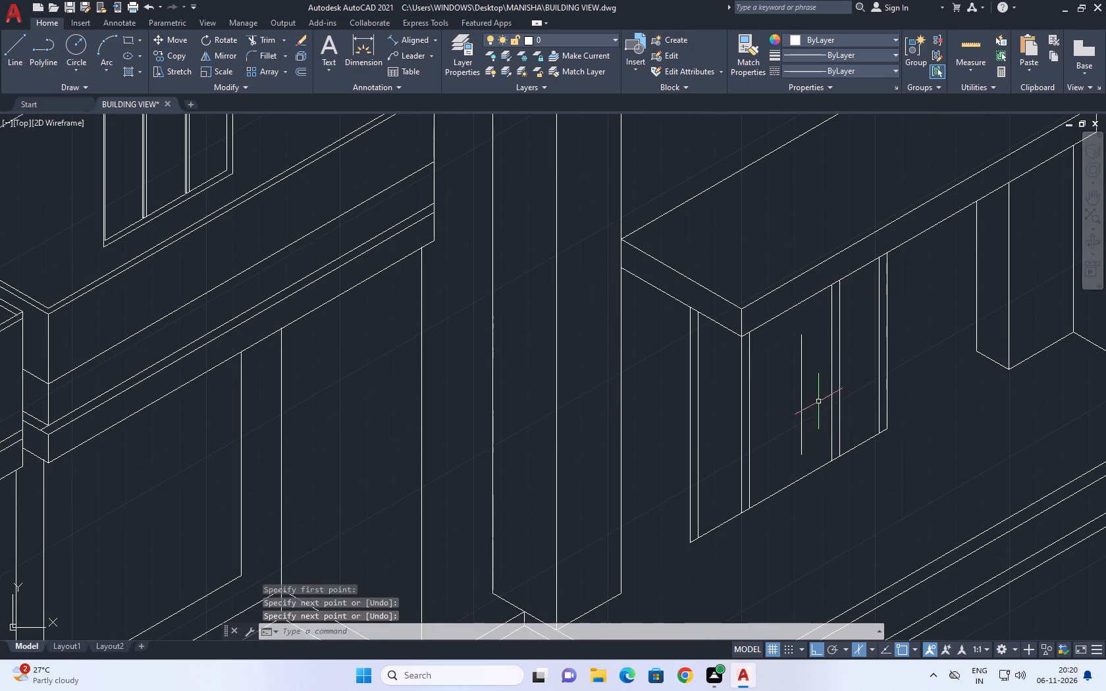
{"action": "left_click", "coordinate": [816, 399]}
{"action": "left_click", "coordinate": [776, 410]}
{"action": "key", "text": "m"}
{"action": "key", "text": "space"}
{"action": "left_click", "coordinate": [855, 403]}
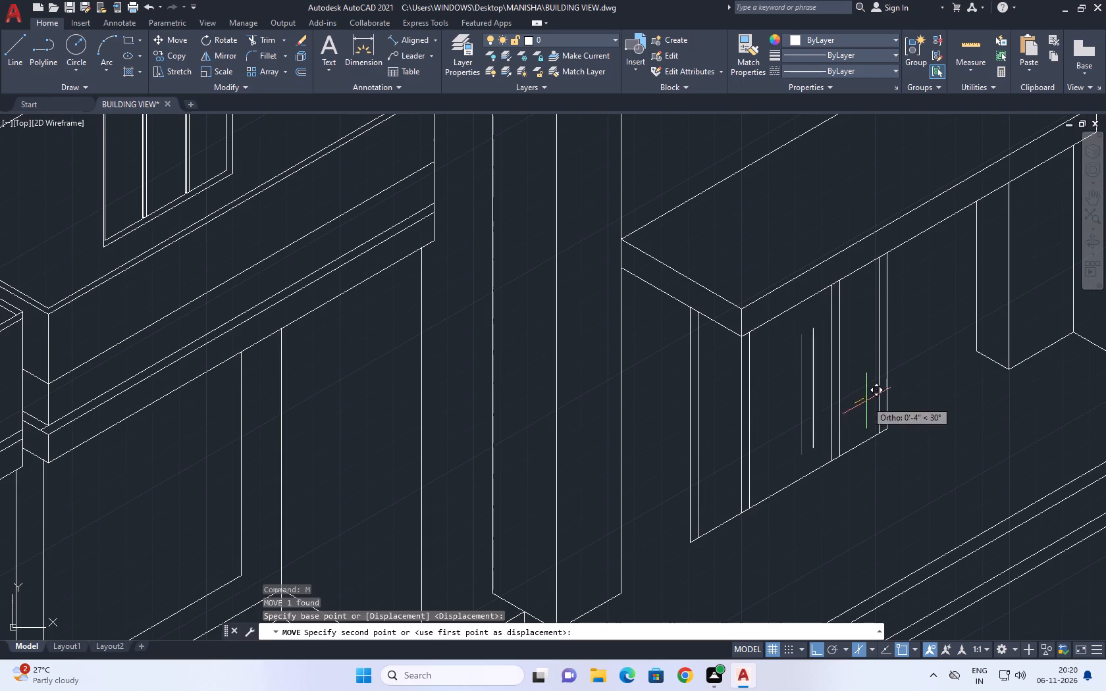
{"action": "left_click", "coordinate": [873, 398]}
Move the handle line about 5" up within the door's middle panel.
{"action": "scroll", "coordinate": [840, 415], "scroll_direction": "down", "scroll_amount": 1}
{"action": "scroll", "coordinate": [828, 426], "scroll_direction": "up", "scroll_amount": 1}
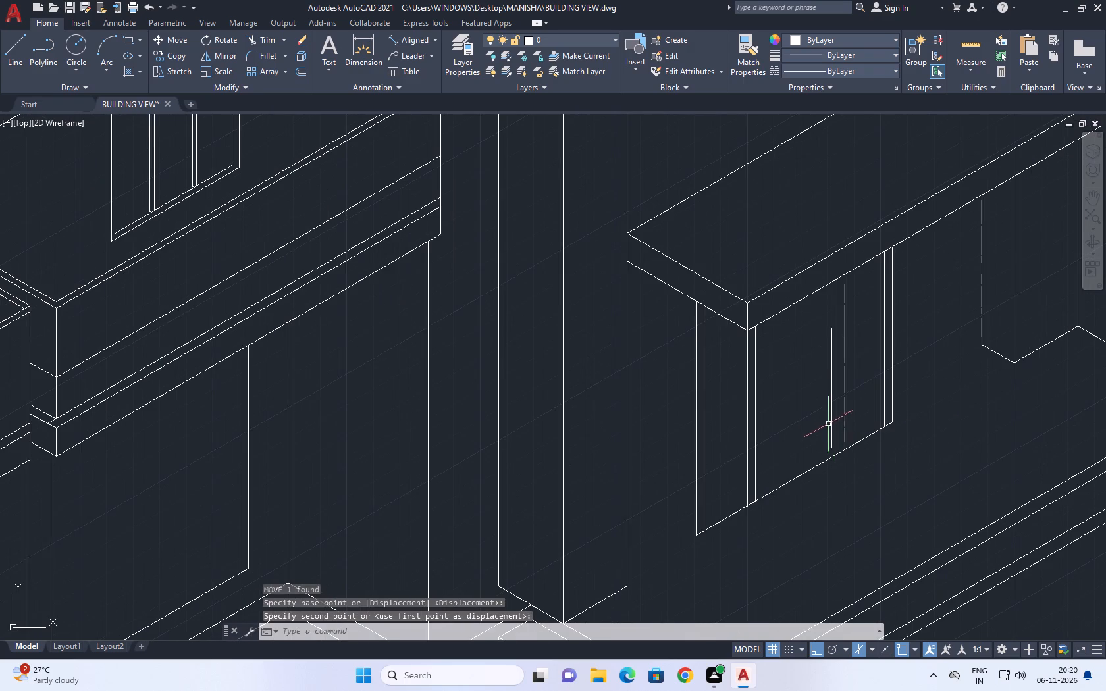
{"action": "left_click", "coordinate": [832, 424]}
{"action": "key", "text": "m"}
{"action": "key", "text": "space"}
{"action": "scroll", "coordinate": [805, 420], "scroll_direction": "up", "scroll_amount": 1}
{"action": "left_click", "coordinate": [818, 396]}
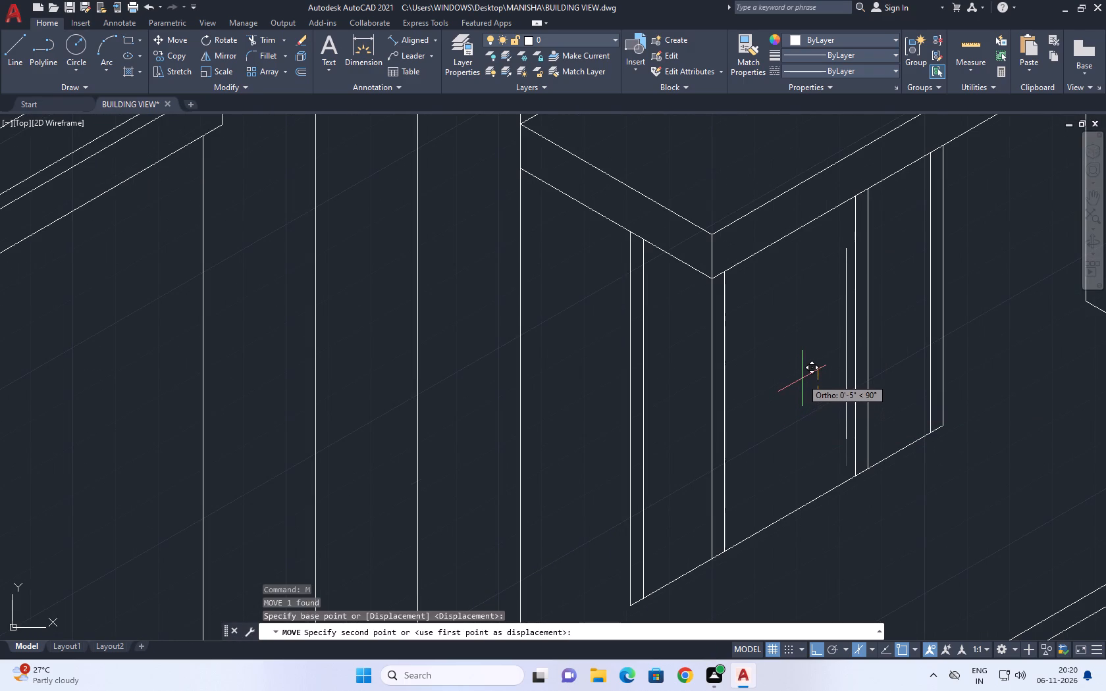
{"action": "left_click", "coordinate": [802, 378]}
{"action": "scroll", "coordinate": [809, 394], "scroll_direction": "down", "scroll_amount": 2}
{"action": "middle_click_drag", "start_coordinate": [854, 419], "coordinate": [800, 432]}
{"action": "scroll", "coordinate": [747, 410], "scroll_direction": "down", "scroll_amount": 2}
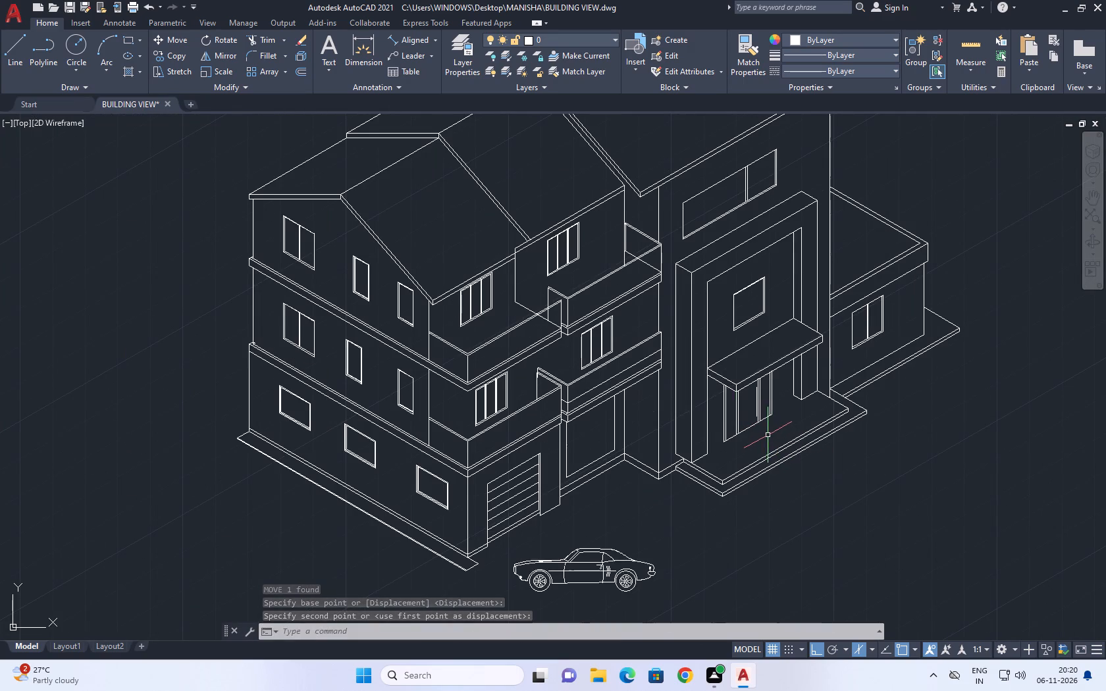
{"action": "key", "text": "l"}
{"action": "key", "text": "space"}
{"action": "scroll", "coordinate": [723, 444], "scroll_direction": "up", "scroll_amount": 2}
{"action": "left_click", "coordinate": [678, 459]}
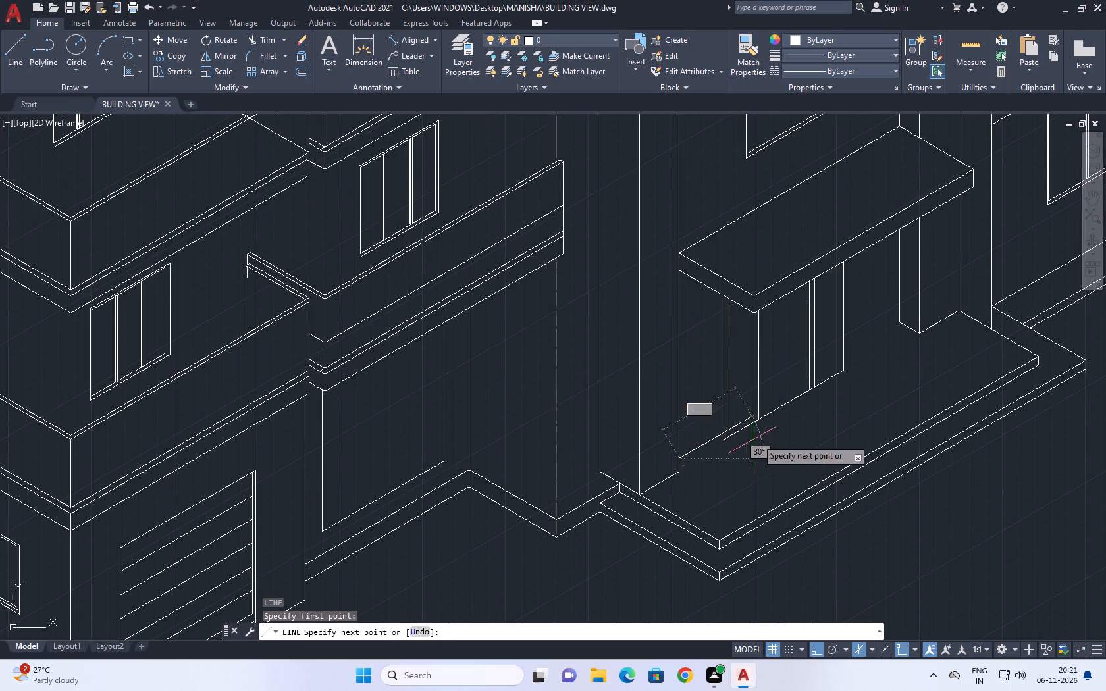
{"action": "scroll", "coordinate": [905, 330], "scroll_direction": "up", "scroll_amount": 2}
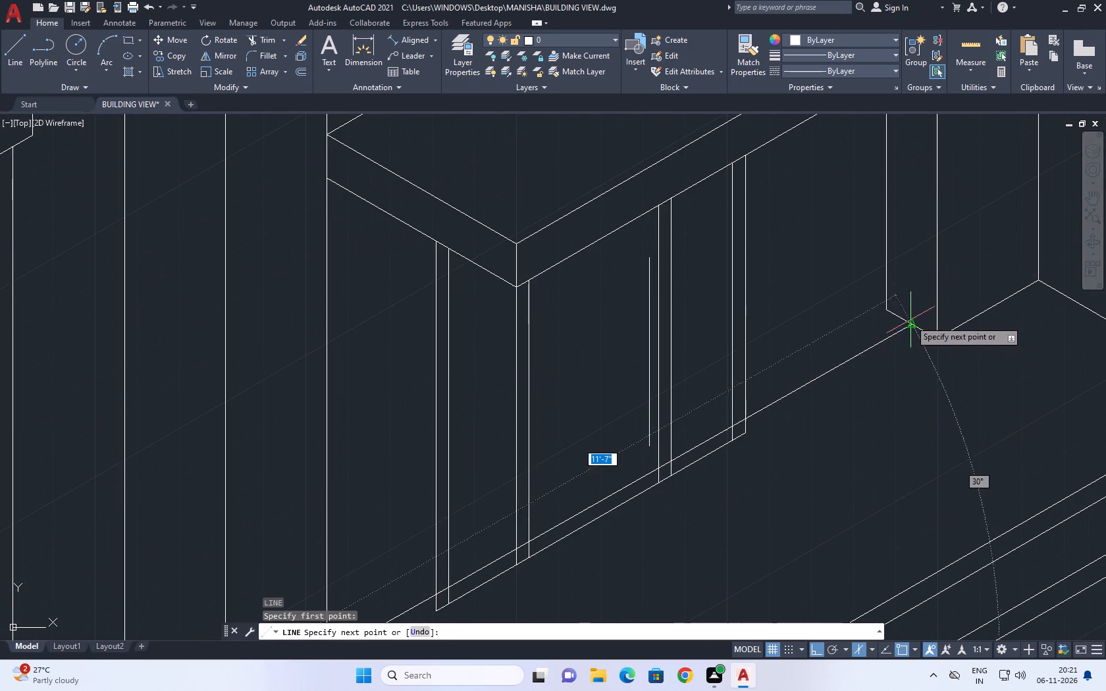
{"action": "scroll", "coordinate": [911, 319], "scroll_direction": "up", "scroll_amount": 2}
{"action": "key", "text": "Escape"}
Draw a floor line about 11'-9" long at 210° from the far pillar's inner base corner, across the door to past the near pillar.
{"action": "key", "text": "space"}
{"action": "left_click", "coordinate": [847, 295]}
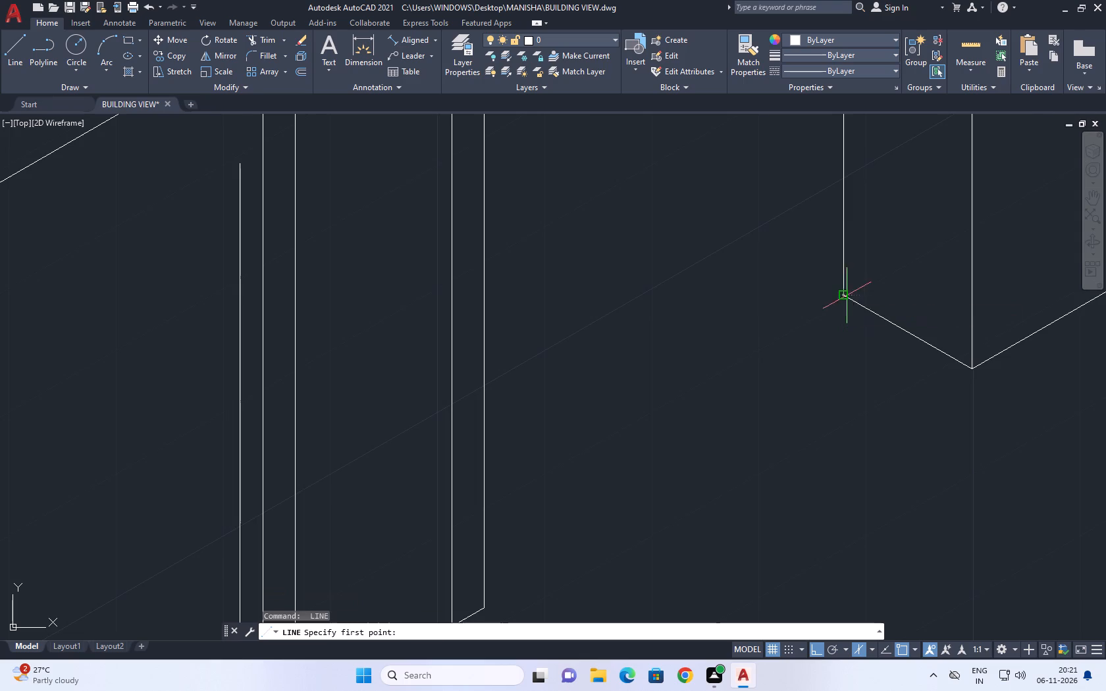
{"action": "scroll", "coordinate": [810, 317], "scroll_direction": "down", "scroll_amount": 3}
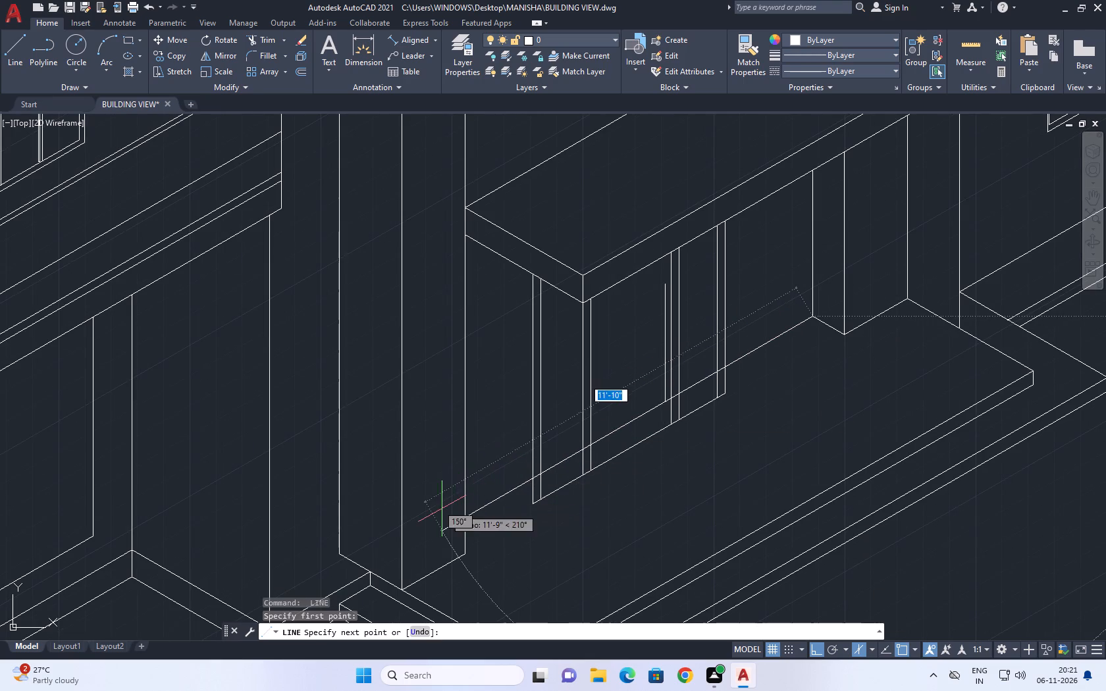
{"action": "left_click", "coordinate": [442, 509]}
{"action": "key", "text": "Escape"}
{"action": "middle_click_drag", "start_coordinate": [700, 423], "coordinate": [708, 436]}
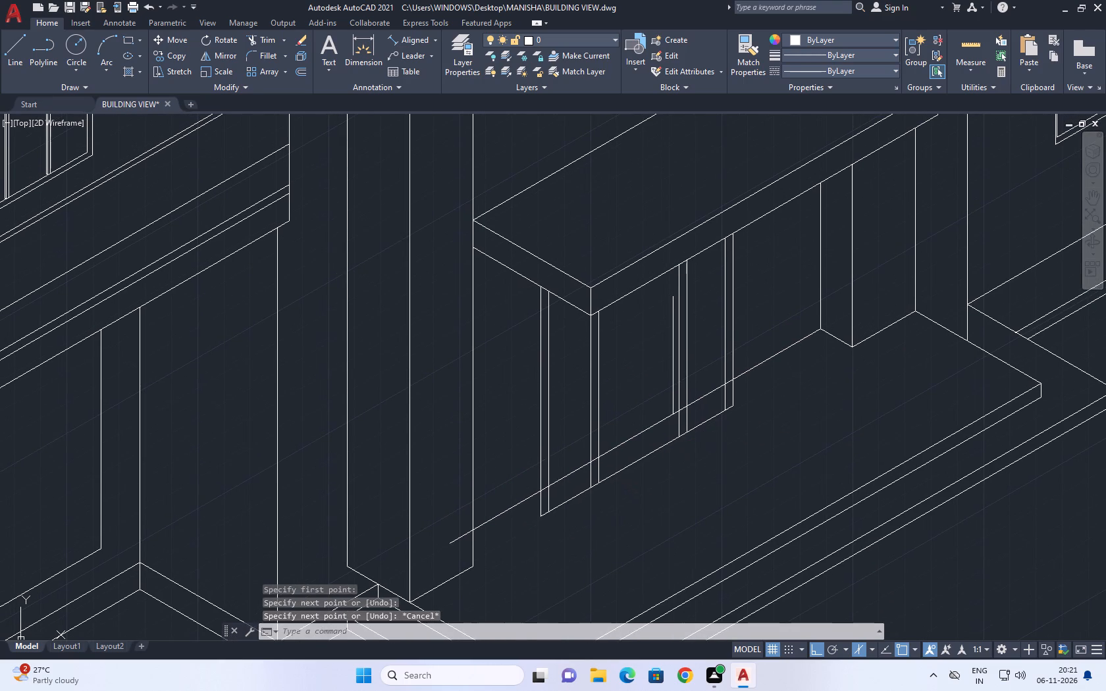
Trim the door lines below the floor line, remove the door's old bottom line, and cut the floor line's overrun at the near pillar.
{"action": "type", "text": "tr"}
{"action": "key", "text": "space"}
{"action": "left_click", "coordinate": [745, 392]}
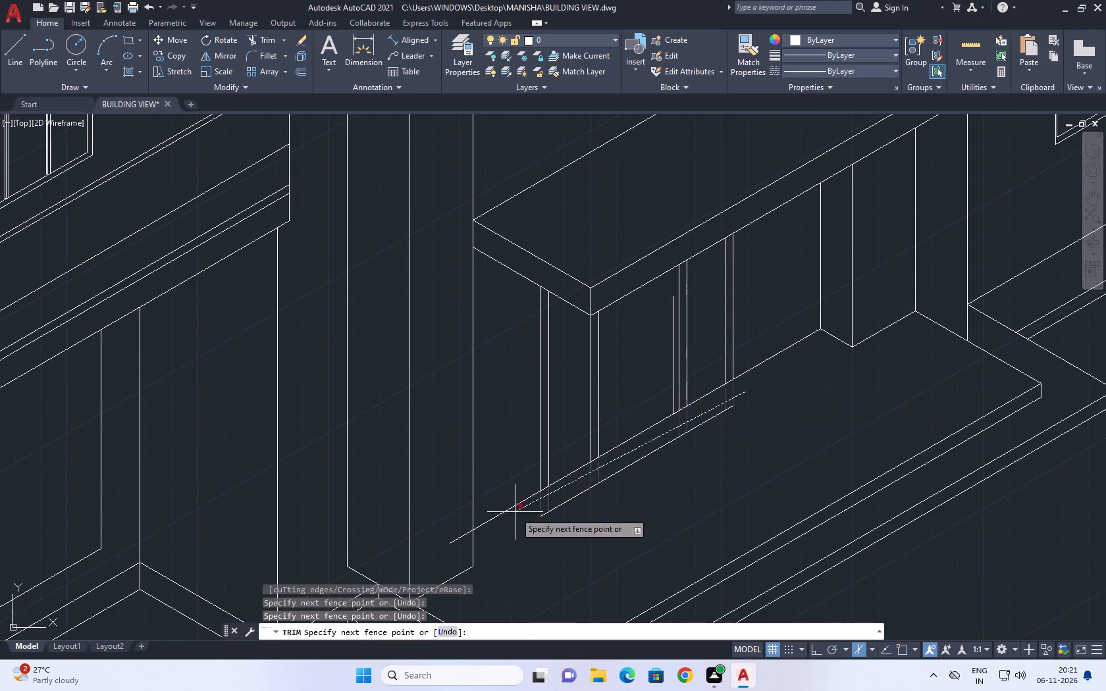
{"action": "left_click", "coordinate": [515, 512]}
{"action": "left_click", "coordinate": [585, 501]}
{"action": "left_click", "coordinate": [592, 476]}
{"action": "left_click", "coordinate": [458, 538]}
{"action": "left_click", "coordinate": [458, 546]}
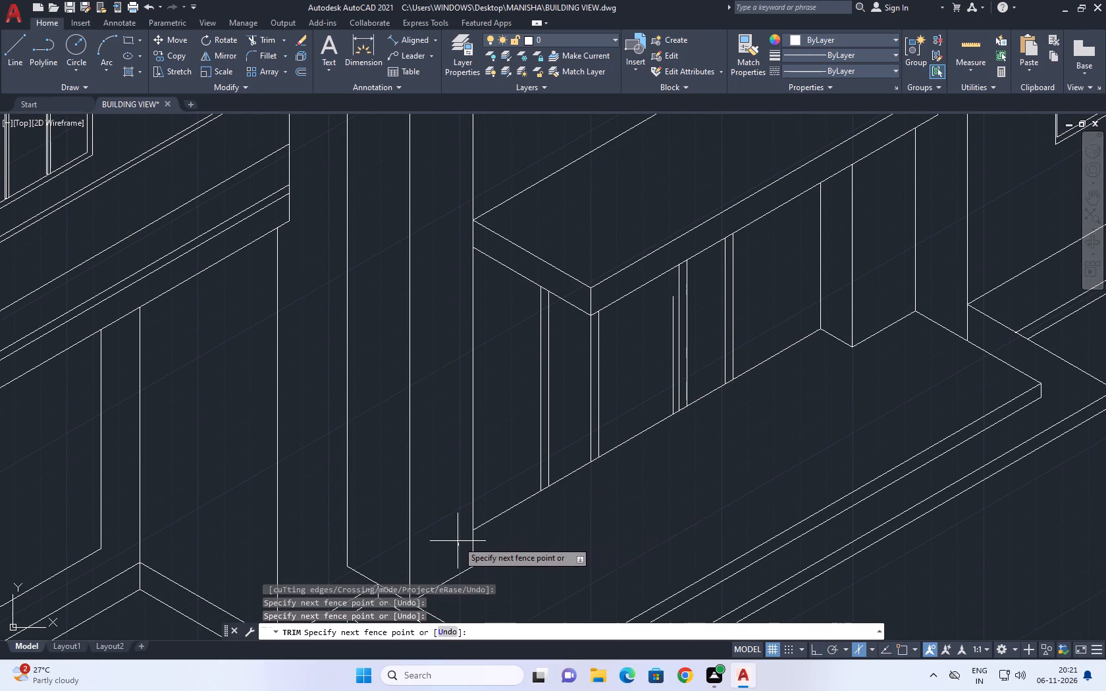
{"action": "left_click", "coordinate": [450, 524]}
{"action": "key", "text": "Escape"}
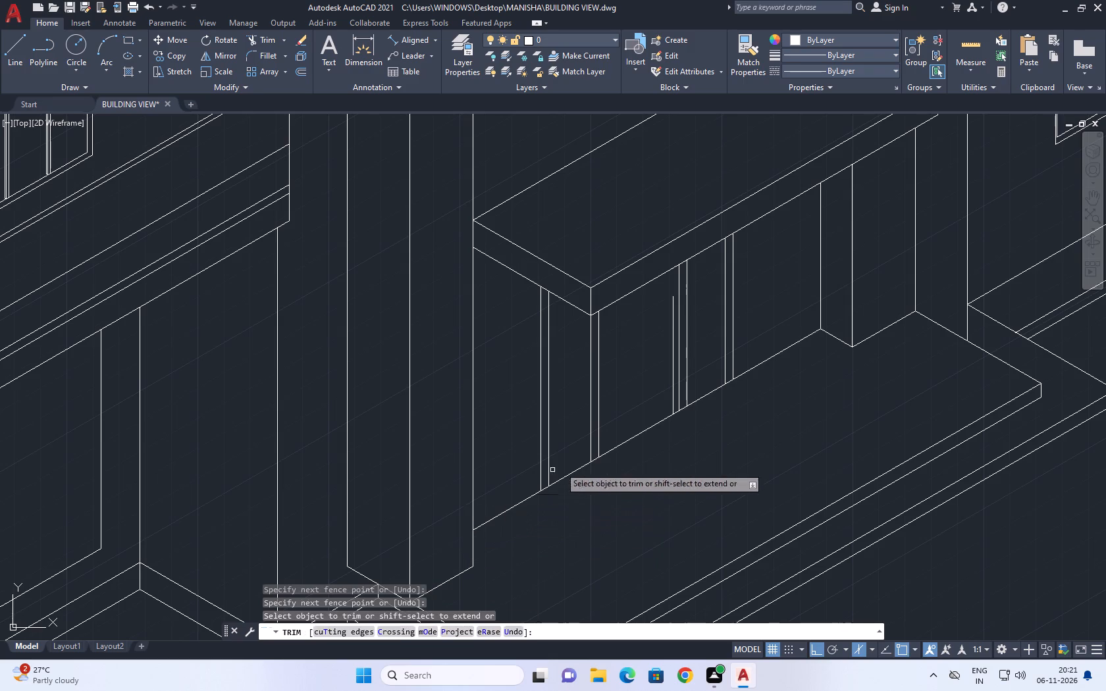
Copy the two top frame lines of the window above the canopy straight down twice to form two horizontal bars.
{"action": "scroll", "coordinate": [612, 509], "scroll_direction": "down", "scroll_amount": 3}
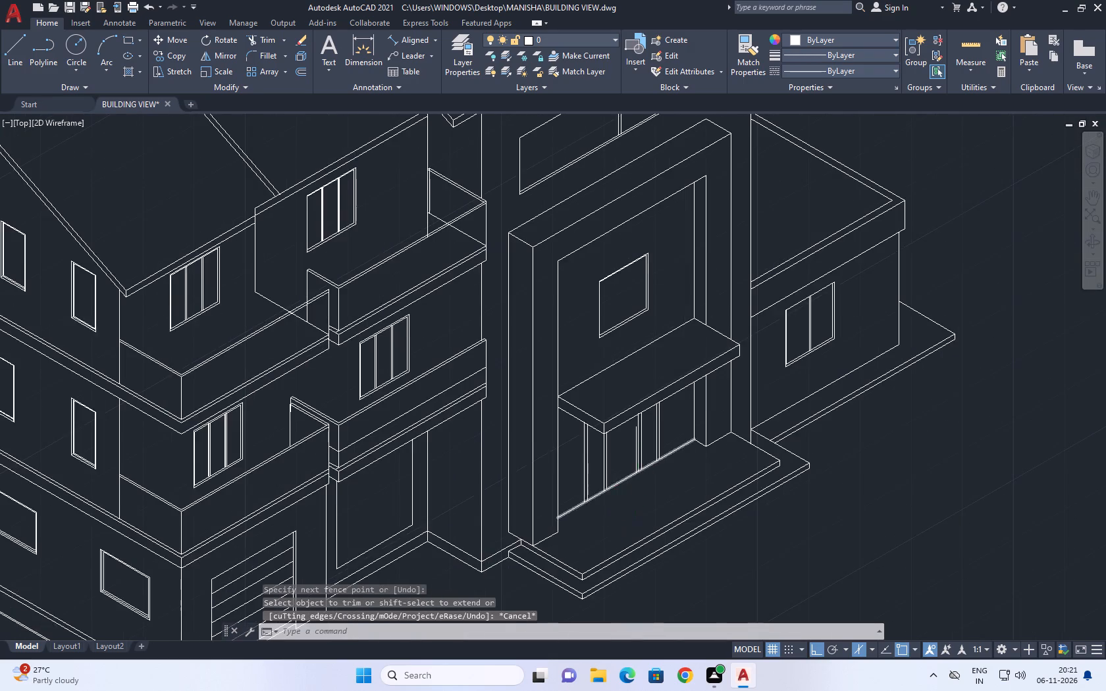
{"action": "middle_click_drag", "start_coordinate": [664, 504], "coordinate": [670, 521]}
{"action": "scroll", "coordinate": [622, 471], "scroll_direction": "up", "scroll_amount": 2}
{"action": "scroll", "coordinate": [620, 467], "scroll_direction": "down", "scroll_amount": 2}
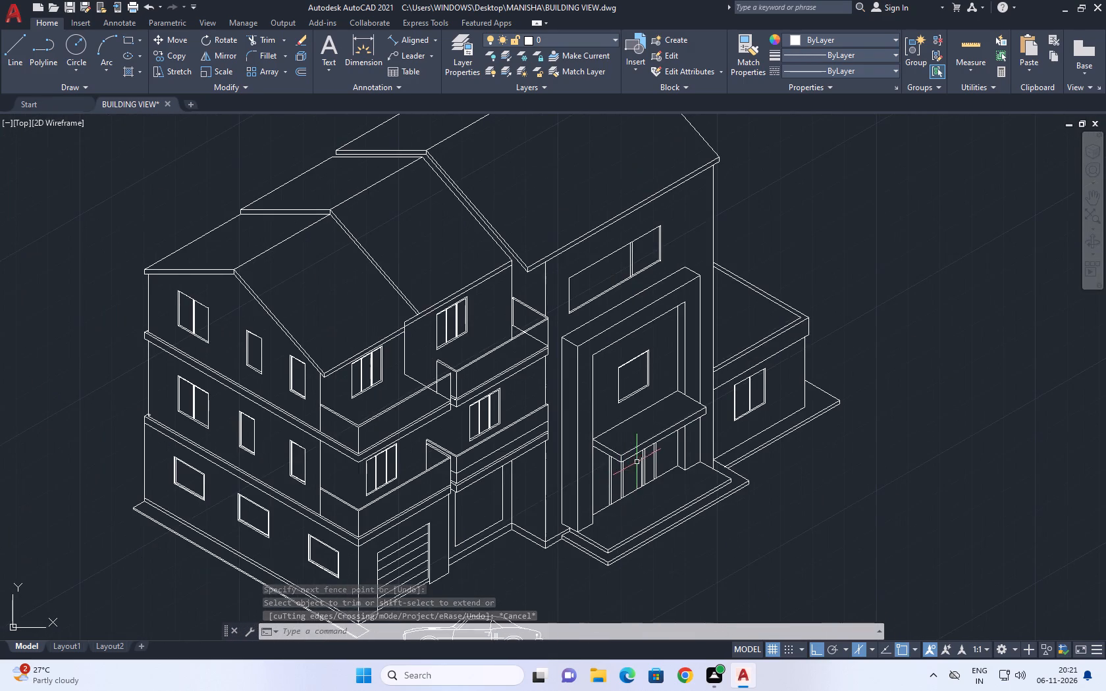
{"action": "middle_click_drag", "start_coordinate": [639, 464], "coordinate": [660, 458]}
{"action": "scroll", "coordinate": [643, 363], "scroll_direction": "up", "scroll_amount": 2}
{"action": "scroll", "coordinate": [658, 415], "scroll_direction": "up", "scroll_amount": 2}
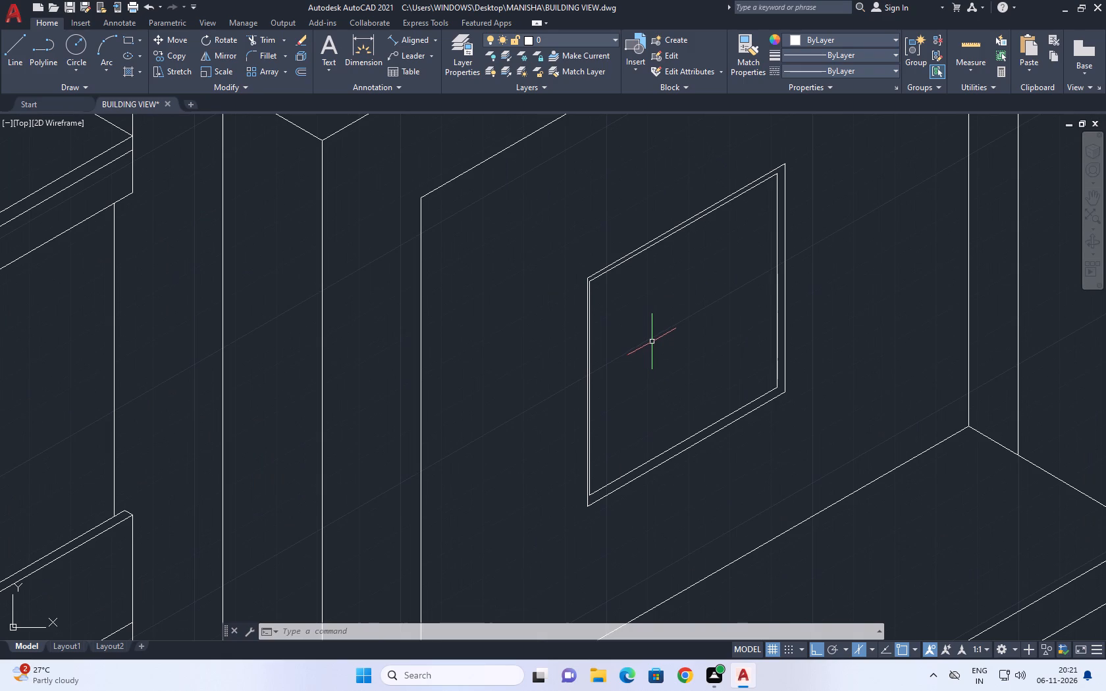
{"action": "left_click", "coordinate": [683, 280]}
{"action": "left_click", "coordinate": [625, 200]}
{"action": "key", "text": "c"}
{"action": "type", "text": "o"}
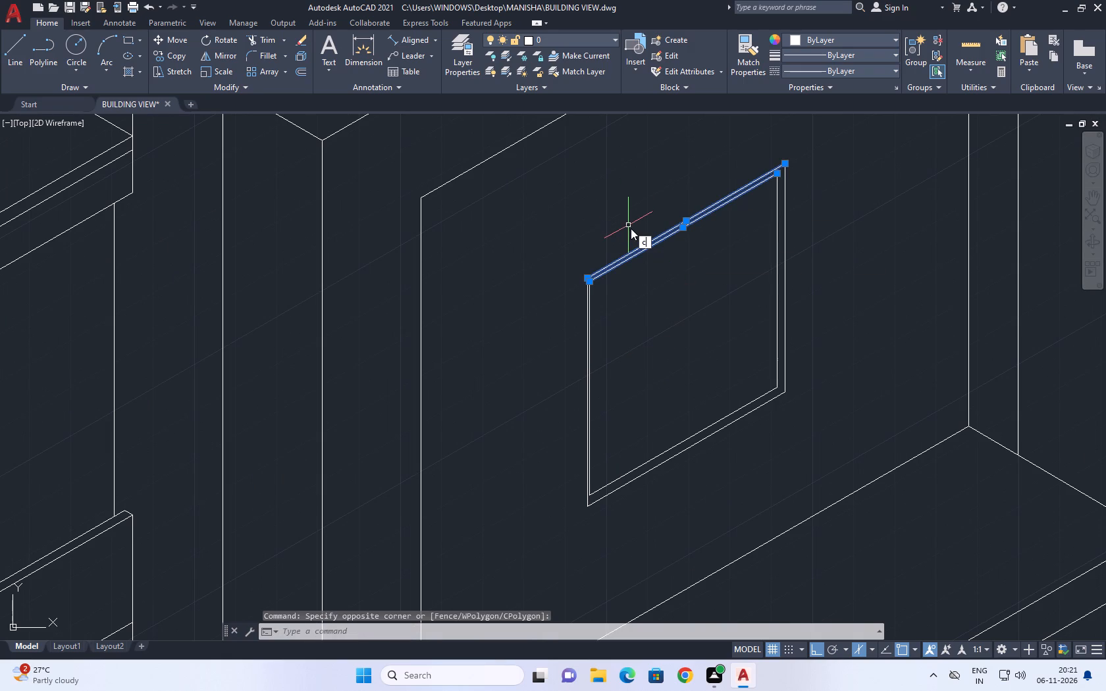
{"action": "key", "text": "space"}
{"action": "scroll", "coordinate": [799, 171], "scroll_direction": "up", "scroll_amount": 1}
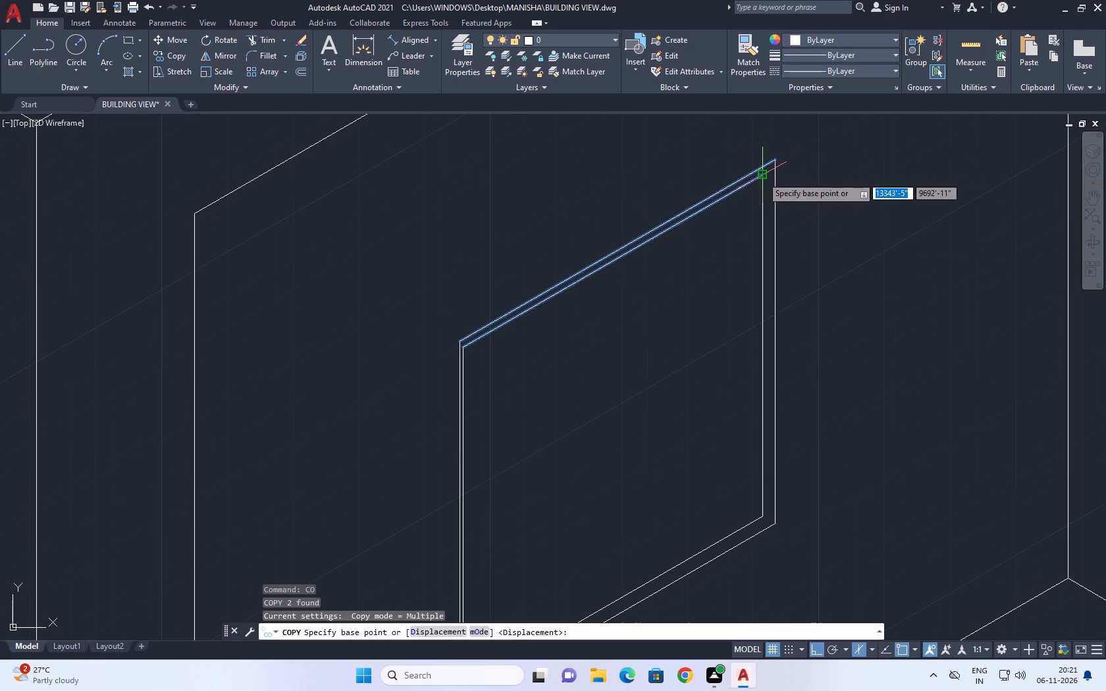
{"action": "left_click", "coordinate": [762, 176]}
{"action": "left_click", "coordinate": [760, 293]}
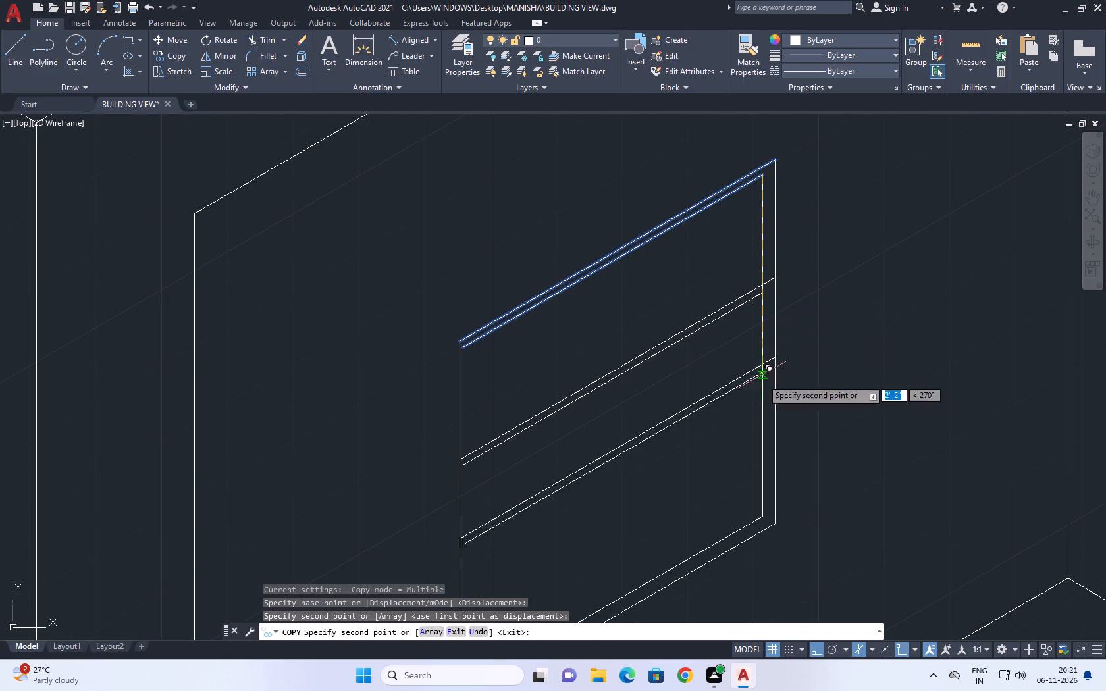
{"action": "left_click_drag", "start_coordinate": [763, 396], "coordinate": [765, 410]}
{"action": "key", "text": "Escape"}
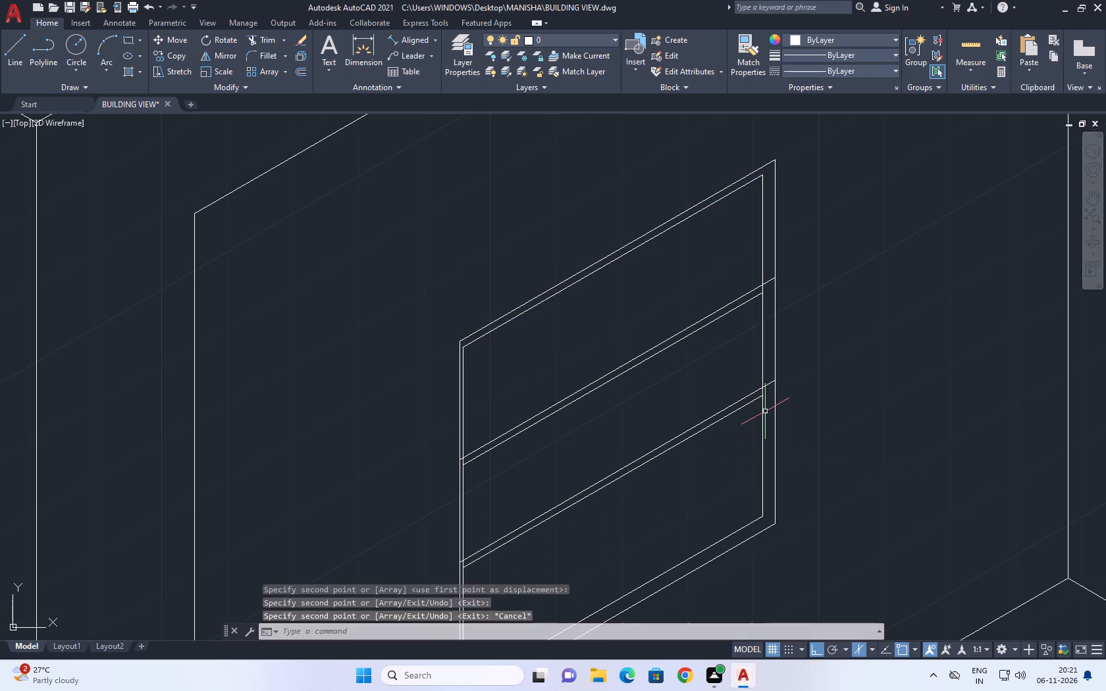
Trim the ends of the window's horizontal bars that overrun the inner frame on both sides.
{"action": "key", "text": "t"}
{"action": "key", "text": "r"}
{"action": "key", "text": "space"}
{"action": "scroll", "coordinate": [777, 289], "scroll_direction": "up", "scroll_amount": 1}
{"action": "left_click", "coordinate": [767, 273]}
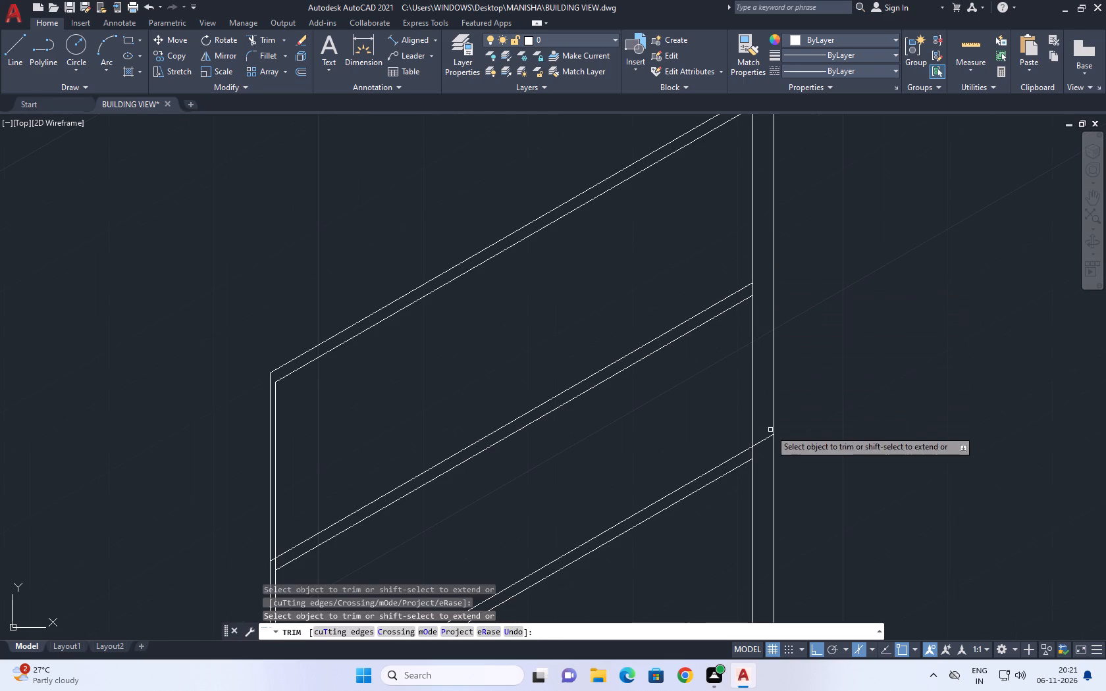
{"action": "left_click", "coordinate": [762, 442]}
{"action": "scroll", "coordinate": [779, 388], "scroll_direction": "down", "scroll_amount": 3}
{"action": "scroll", "coordinate": [651, 470], "scroll_direction": "up", "scroll_amount": 4}
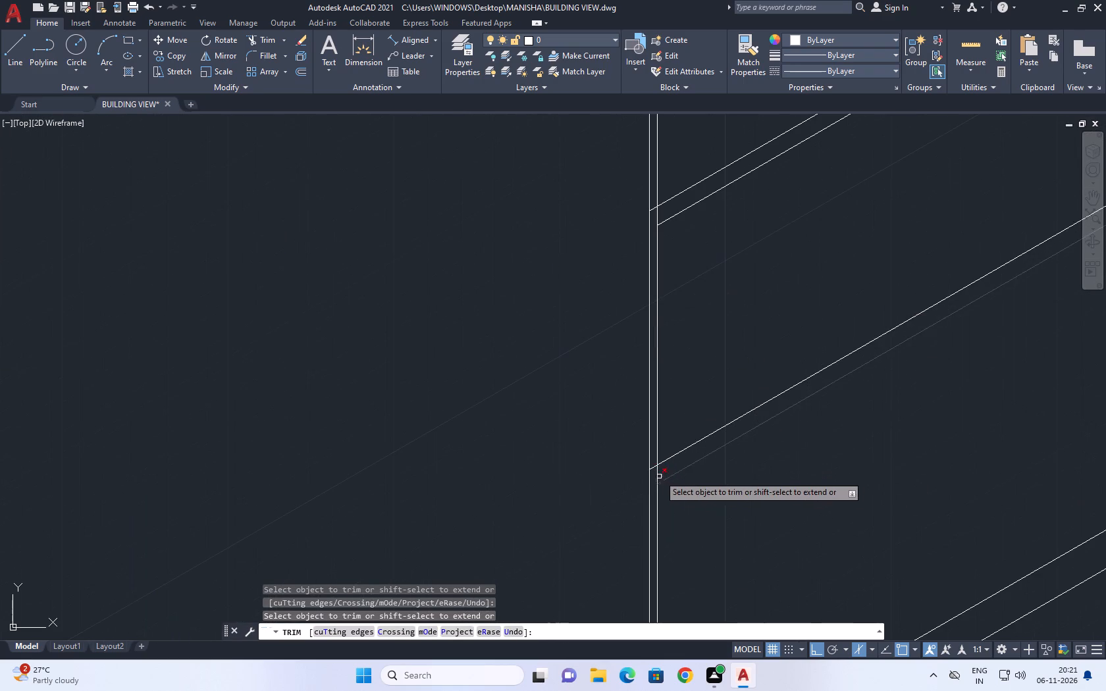
{"action": "left_click", "coordinate": [652, 467]}
{"action": "scroll", "coordinate": [664, 238], "scroll_direction": "up", "scroll_amount": 3}
{"action": "left_click", "coordinate": [614, 138]}
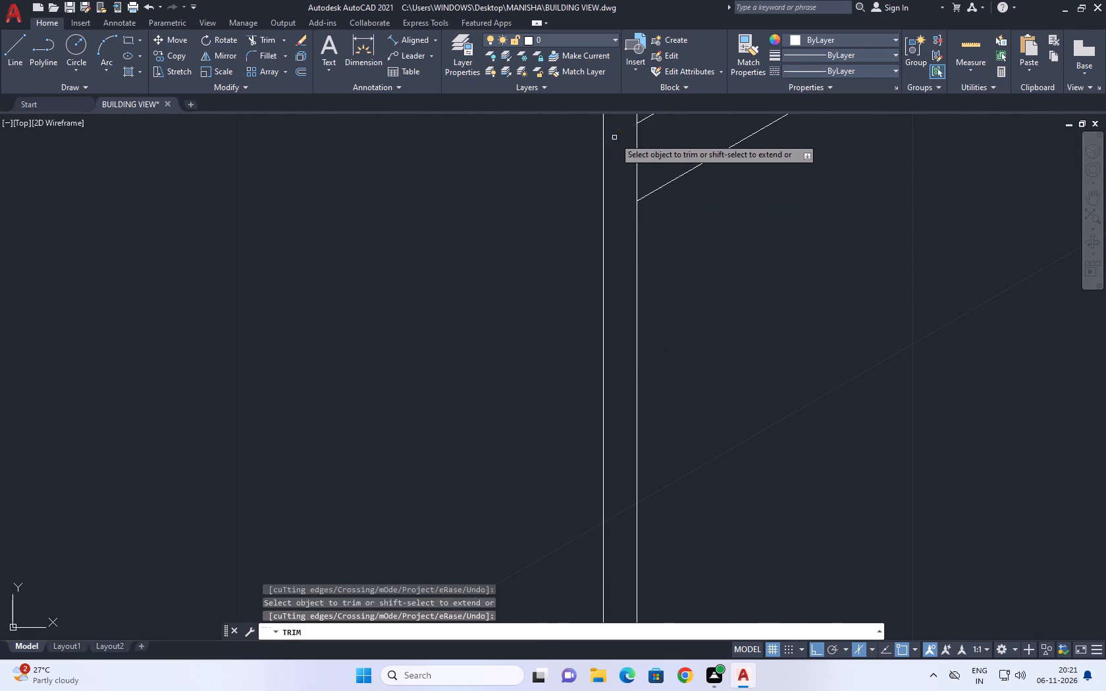
{"action": "scroll", "coordinate": [629, 331], "scroll_direction": "down", "scroll_amount": 7}
{"action": "key", "text": "Escape"}
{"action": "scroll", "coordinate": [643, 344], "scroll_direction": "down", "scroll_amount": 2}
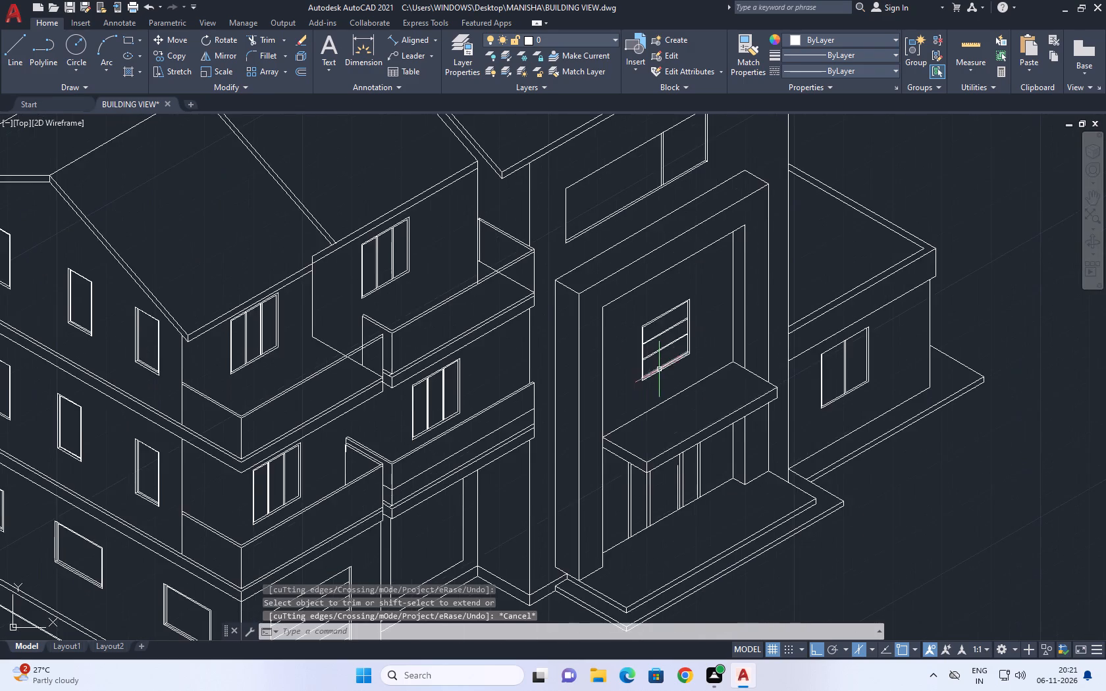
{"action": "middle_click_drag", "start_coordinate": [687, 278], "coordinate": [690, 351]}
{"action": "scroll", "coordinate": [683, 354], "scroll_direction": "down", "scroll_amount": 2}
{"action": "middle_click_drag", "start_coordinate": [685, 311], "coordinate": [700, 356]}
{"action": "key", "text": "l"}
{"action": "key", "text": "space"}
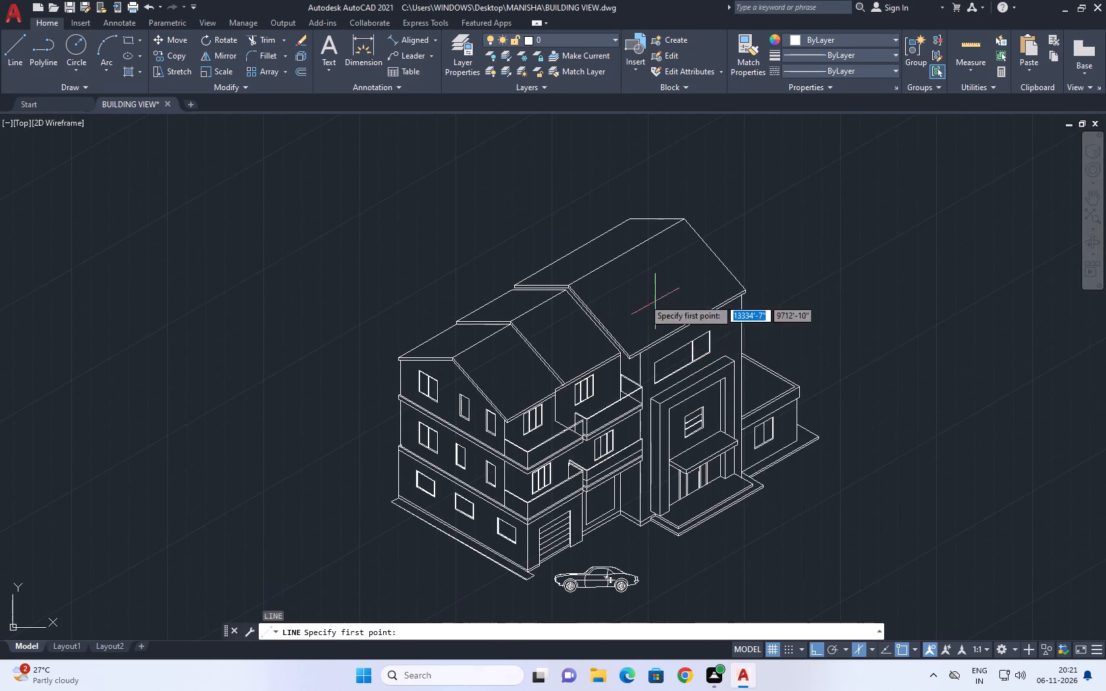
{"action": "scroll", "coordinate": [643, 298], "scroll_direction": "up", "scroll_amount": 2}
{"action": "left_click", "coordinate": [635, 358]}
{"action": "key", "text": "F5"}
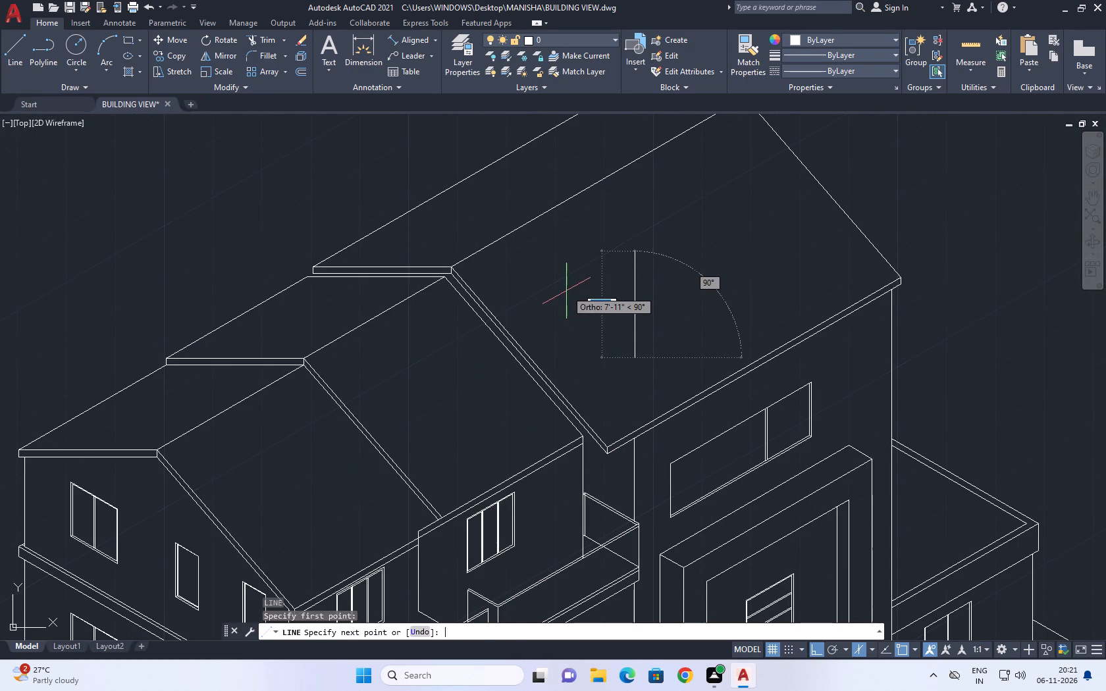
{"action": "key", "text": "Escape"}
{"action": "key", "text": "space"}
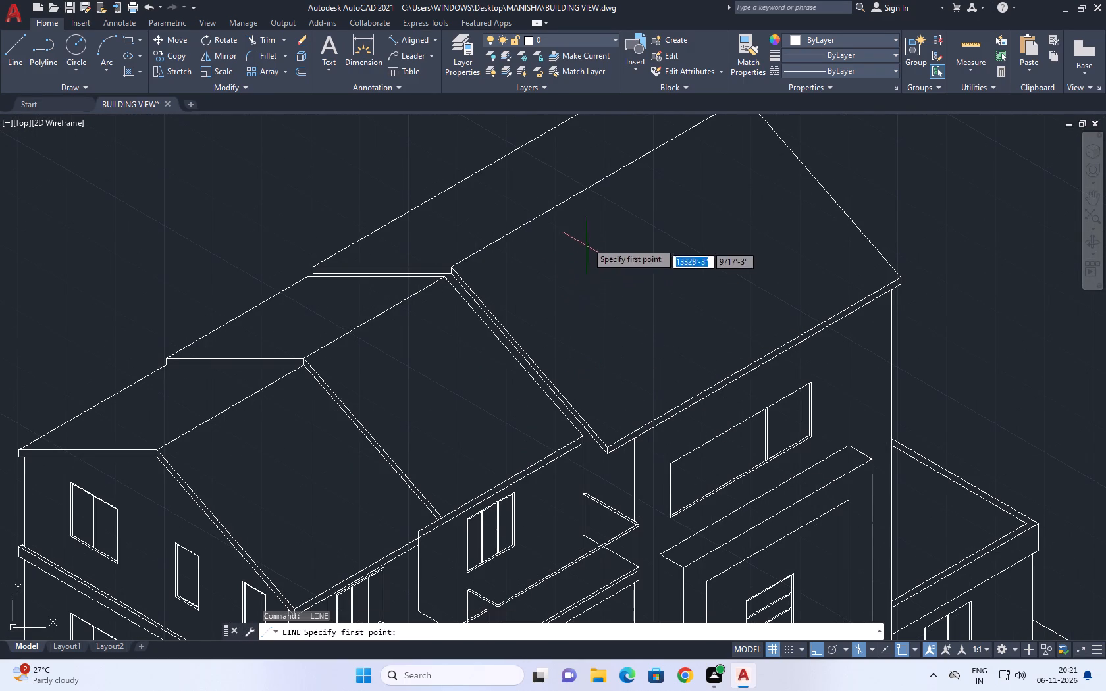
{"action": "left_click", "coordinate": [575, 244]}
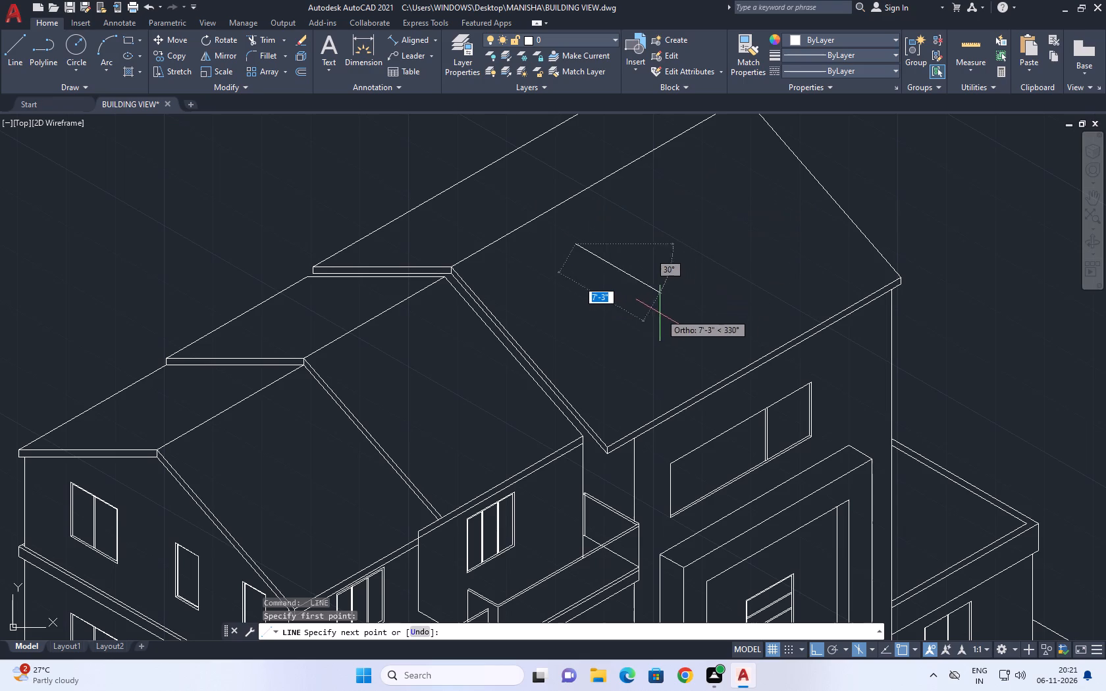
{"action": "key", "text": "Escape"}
Insert the Trees - Imperial block from the architectural tool palette in the empty area beside the building, and close the palette.
{"action": "scroll", "coordinate": [687, 327], "scroll_direction": "down", "scroll_amount": 2}
{"action": "middle_click_drag", "start_coordinate": [697, 341], "coordinate": [704, 368]}
{"action": "scroll", "coordinate": [711, 357], "scroll_direction": "down", "scroll_amount": 2}
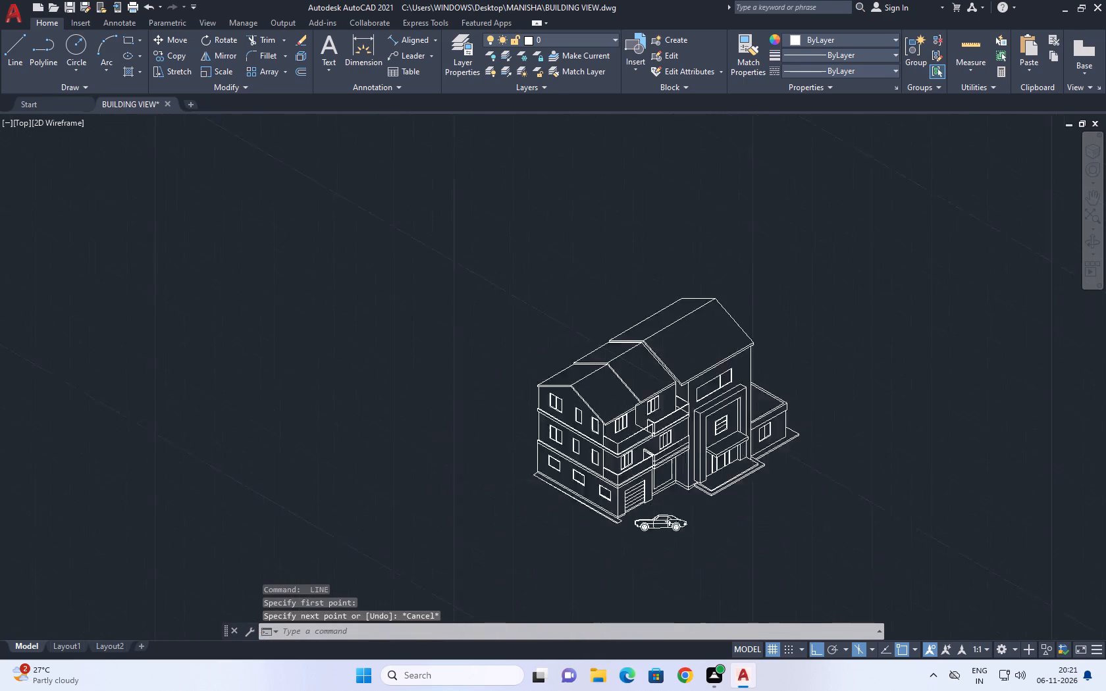
{"action": "middle_click_drag", "start_coordinate": [767, 406], "coordinate": [756, 390]}
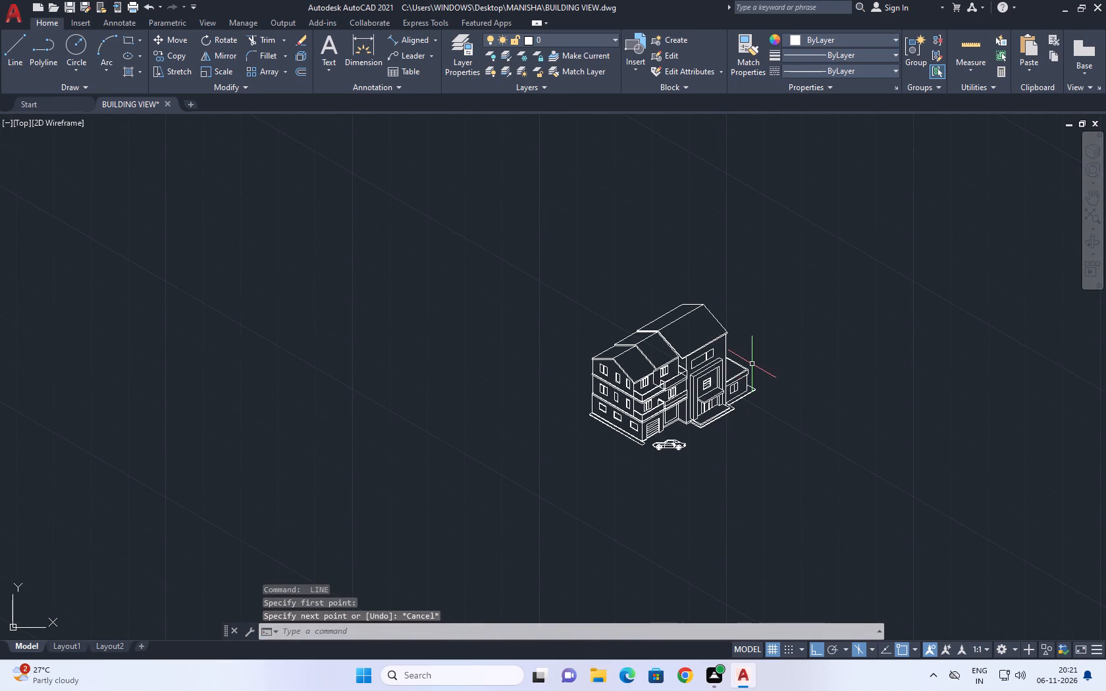
{"action": "type", "text": "tp"}
{"action": "key", "text": "space"}
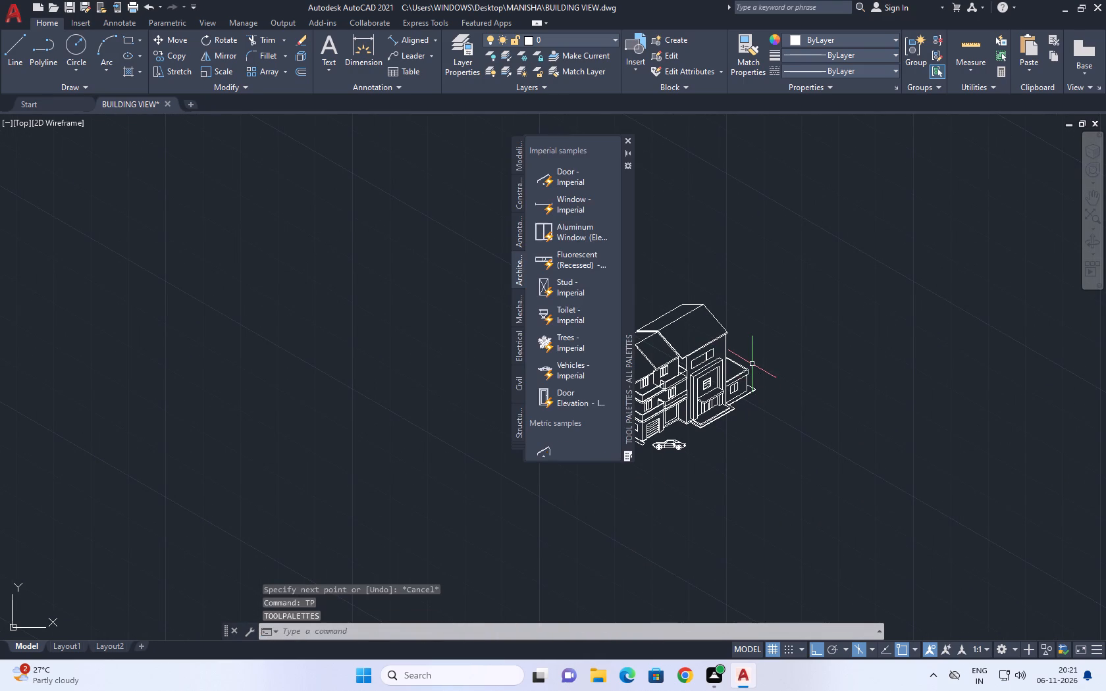
{"action": "left_click", "coordinate": [569, 344]}
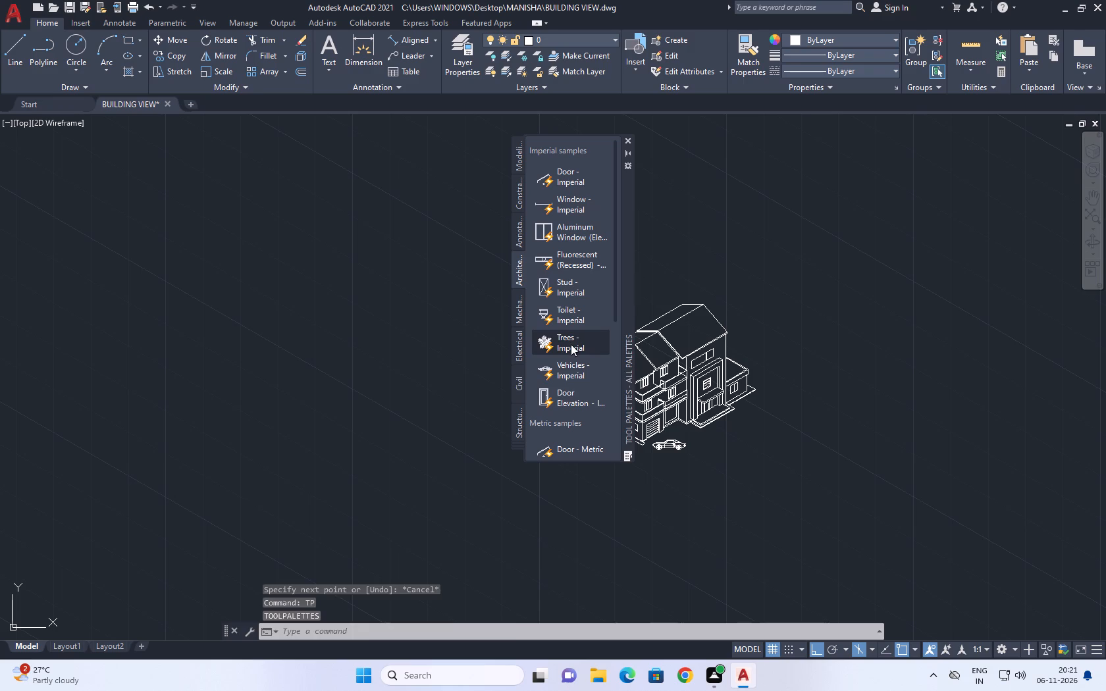
{"action": "left_click", "coordinate": [421, 356]}
{"action": "left_click", "coordinate": [631, 138]}
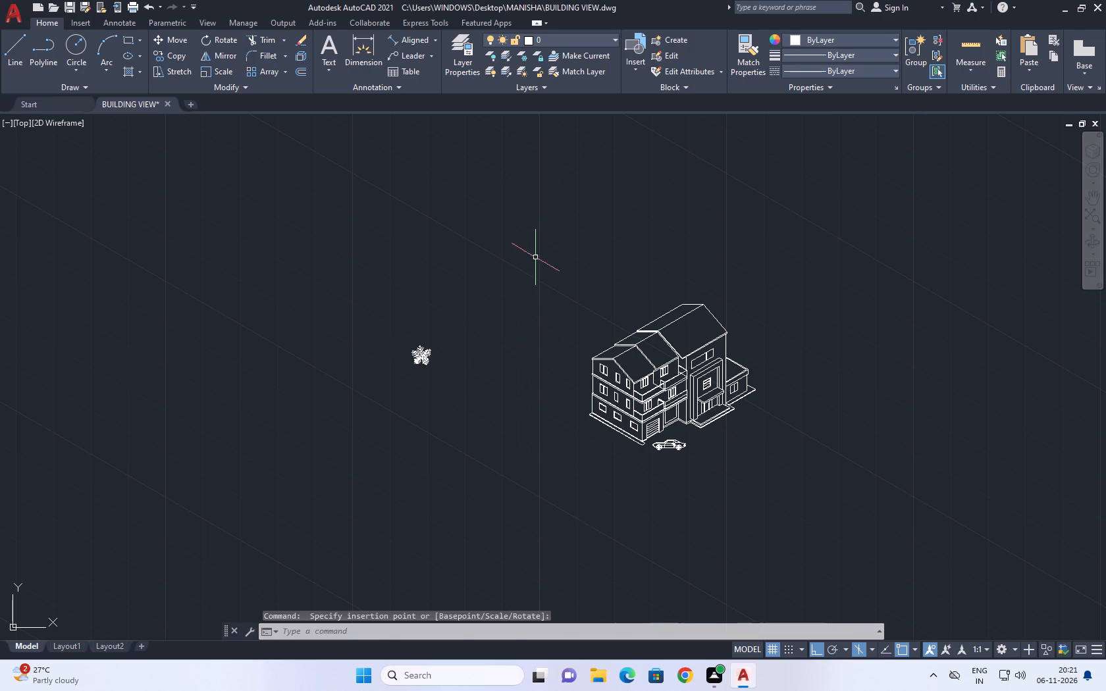
Switch the inserted tree block to the Palm (Elevation) type.
{"action": "left_click_drag", "start_coordinate": [467, 355], "coordinate": [454, 365]}
{"action": "left_click", "coordinate": [418, 351]}
{"action": "left_click", "coordinate": [417, 355]}
{"action": "scroll", "coordinate": [421, 357], "scroll_direction": "up", "scroll_amount": 2}
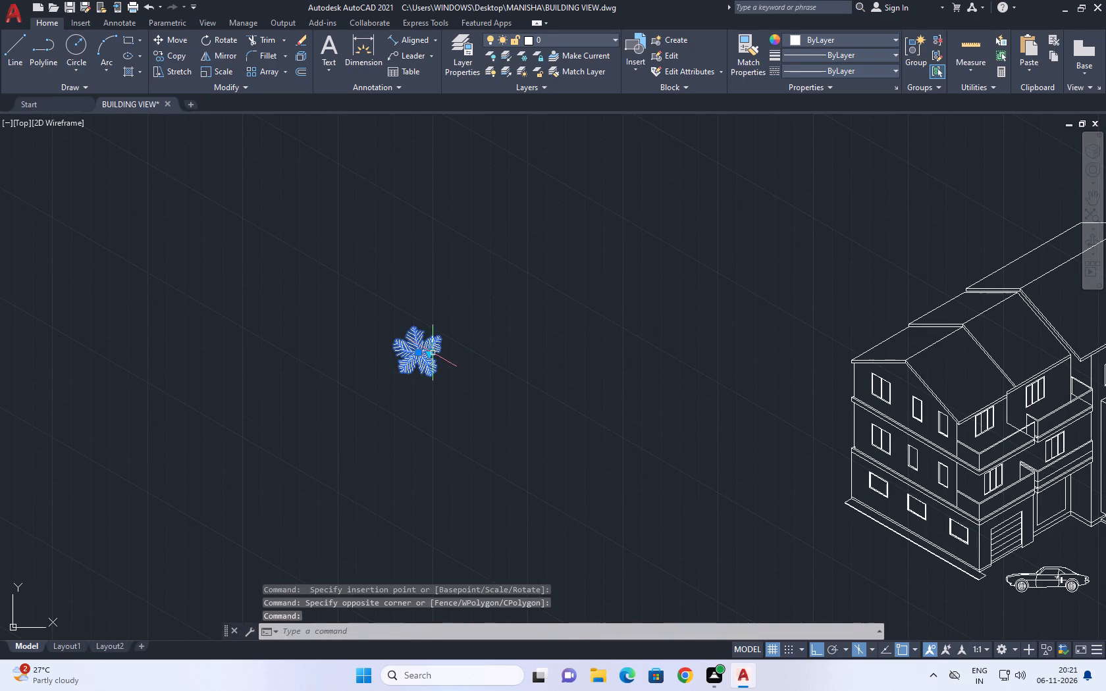
{"action": "left_click", "coordinate": [434, 353]}
{"action": "left_click", "coordinate": [429, 355]}
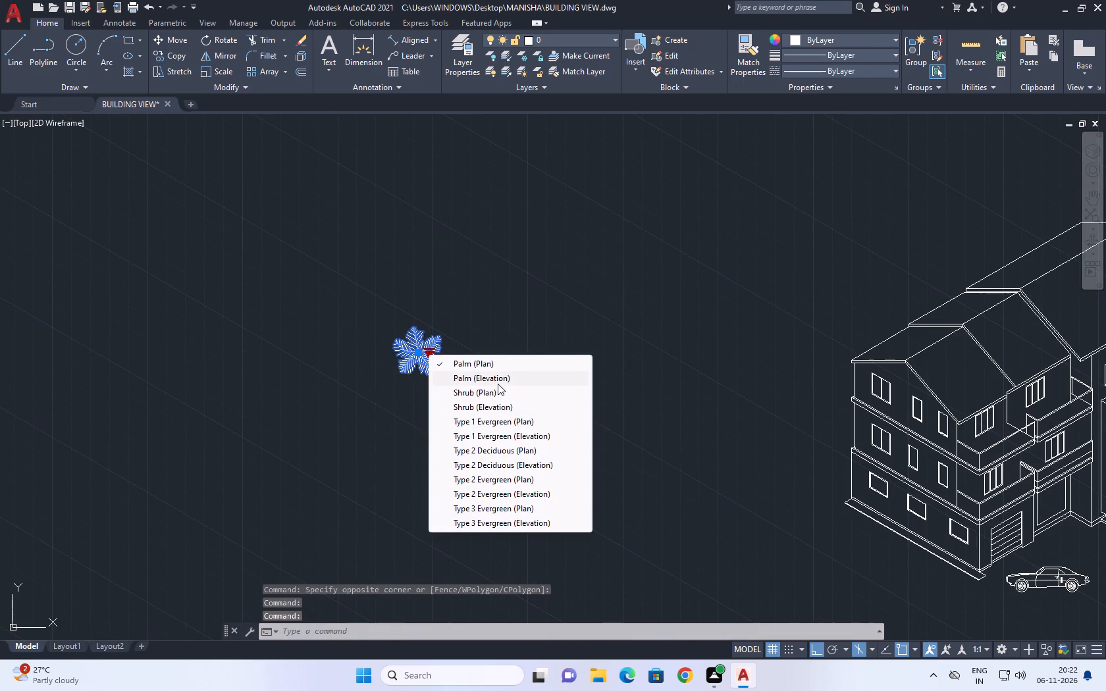
{"action": "left_click", "coordinate": [498, 384]}
Move the palm tree along 330° to stand in front of the far end of the building's windowed side wall.
{"action": "type", "text": "m"}
{"action": "key", "text": "space"}
{"action": "left_click", "coordinate": [424, 357]}
{"action": "scroll", "coordinate": [472, 359], "scroll_direction": "down", "scroll_amount": 3}
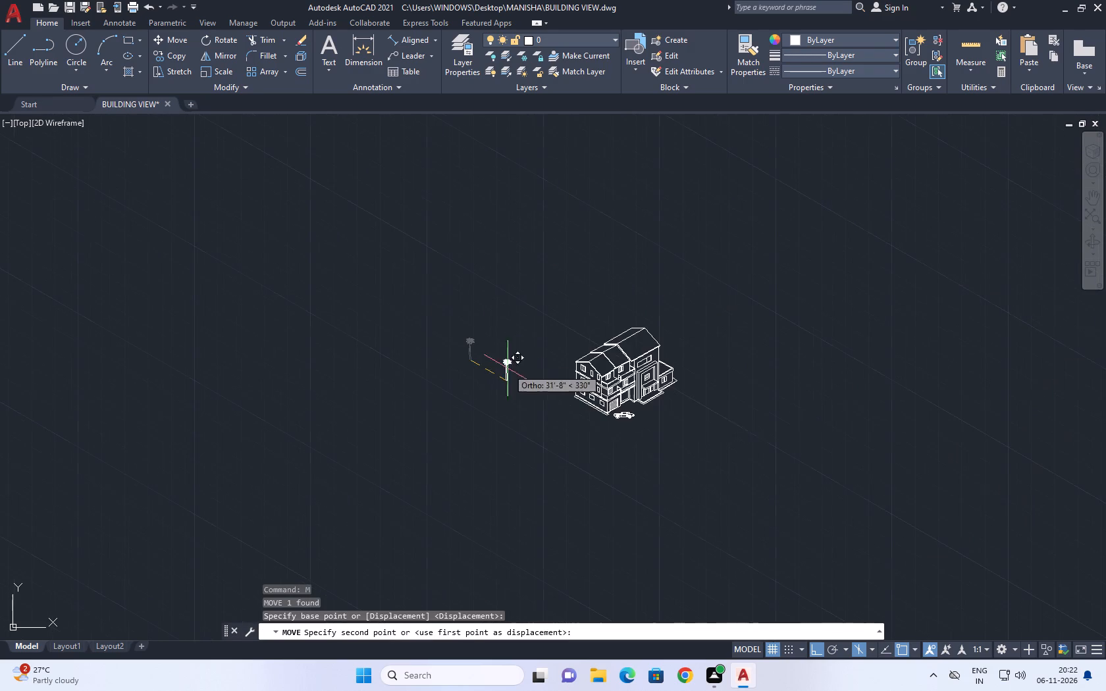
{"action": "scroll", "coordinate": [585, 417], "scroll_direction": "up", "scroll_amount": 3}
{"action": "left_click", "coordinate": [554, 407]}
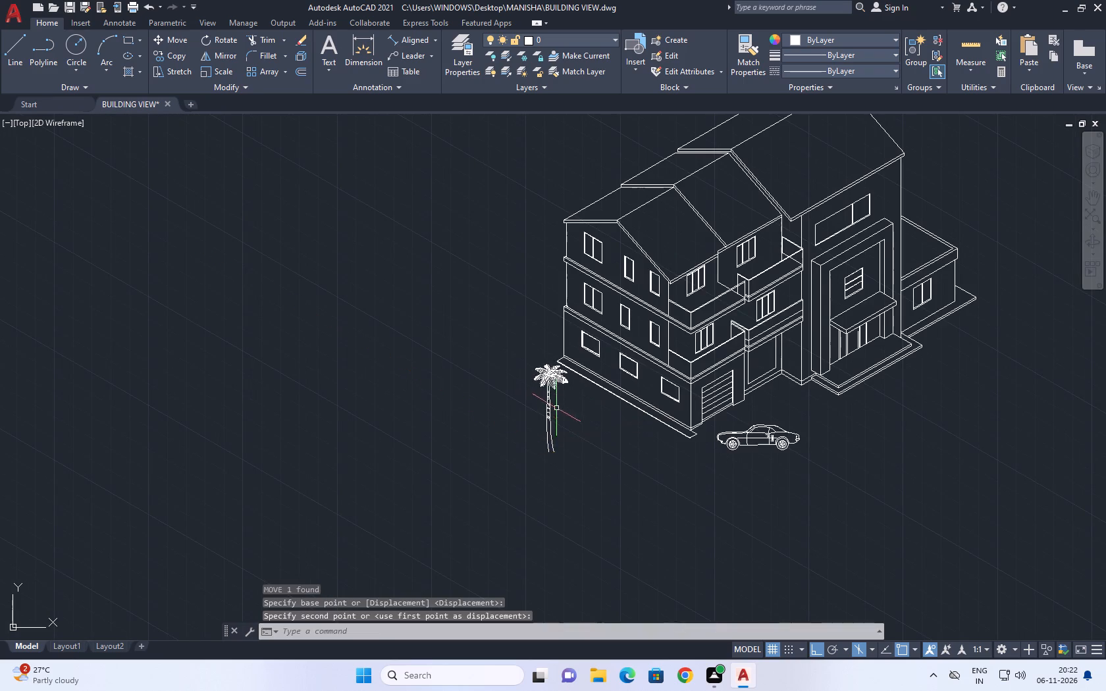
Move the palm tree straight up so it stands closer to the side wall's plinth corner.
{"action": "scroll", "coordinate": [559, 435], "scroll_direction": "up", "scroll_amount": 2}
{"action": "left_click_drag", "start_coordinate": [593, 403], "coordinate": [515, 414]}
{"action": "left_click_drag", "start_coordinate": [427, 409], "coordinate": [436, 429]}
{"action": "type", "text": "m"}
{"action": "key", "text": "space"}
{"action": "left_click", "coordinate": [527, 490]}
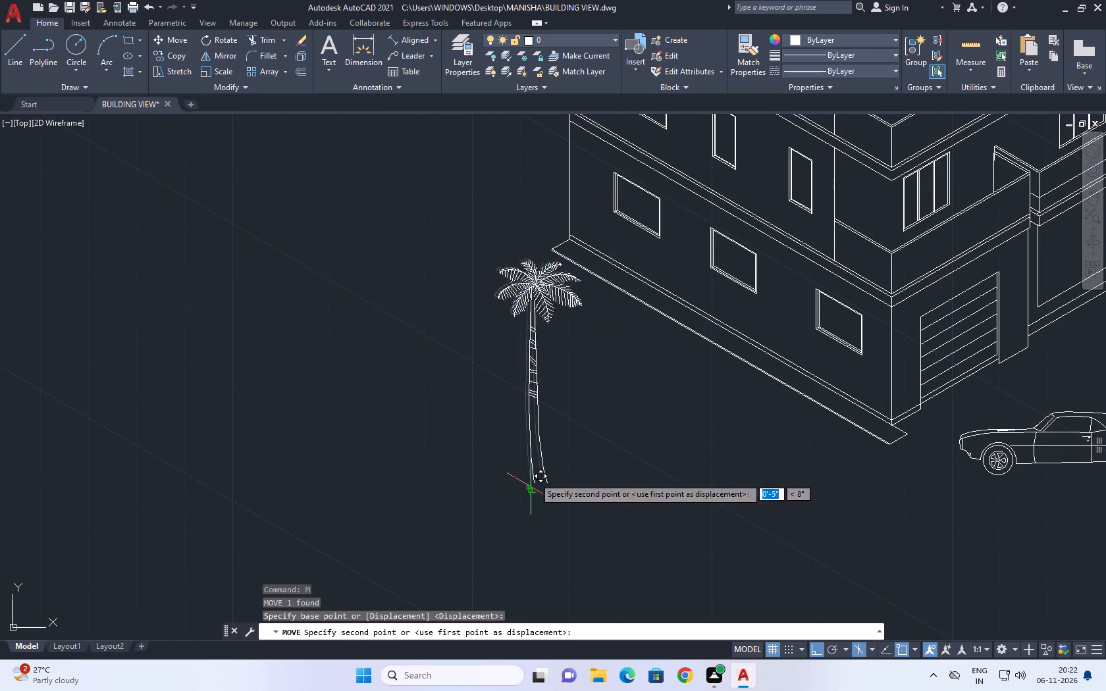
{"action": "left_click", "coordinate": [559, 373]}
Copy the palm tree three times in a row along the windowed side wall, from its far end to near the garage corner.
{"action": "left_click_drag", "start_coordinate": [591, 328], "coordinate": [557, 328]}
{"action": "left_click_drag", "start_coordinate": [467, 345], "coordinate": [456, 367]}
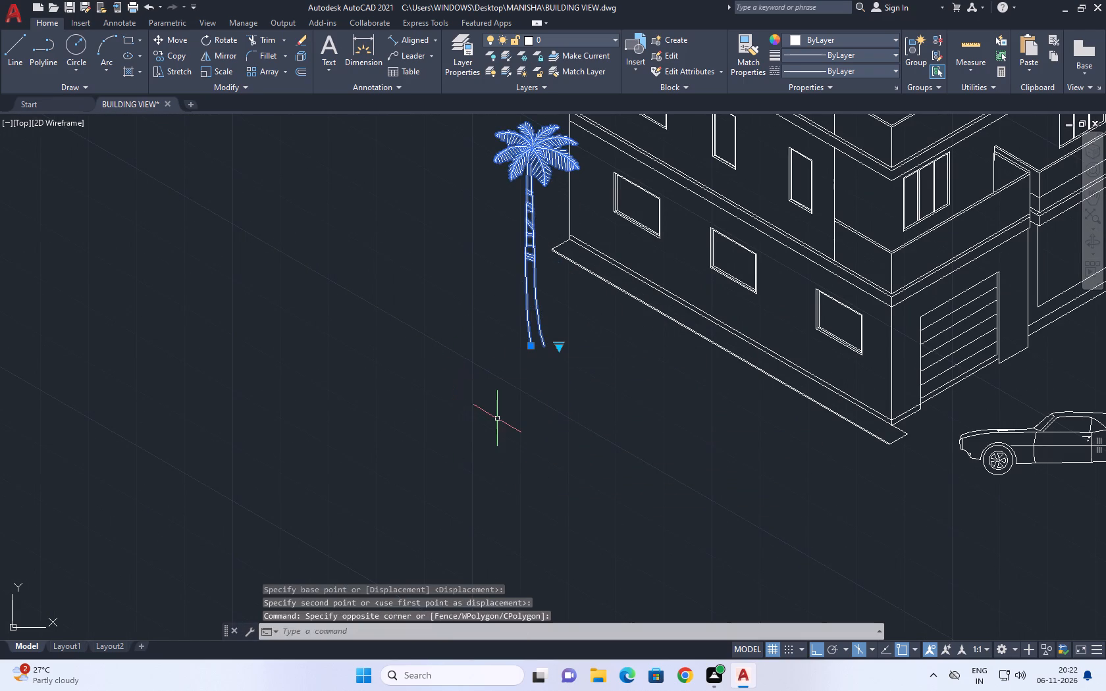
{"action": "key", "text": "c"}
{"action": "key", "text": "o"}
{"action": "key", "text": "space"}
{"action": "left_click", "coordinate": [531, 380]}
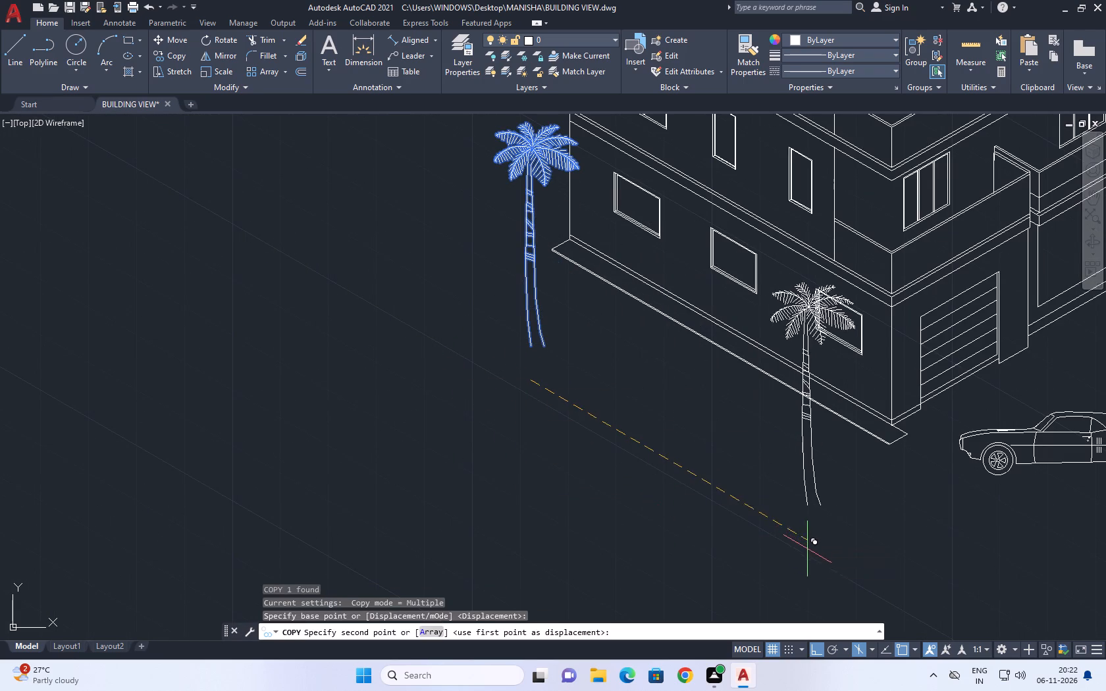
{"action": "left_click", "coordinate": [807, 549]}
{"action": "scroll", "coordinate": [811, 530], "scroll_direction": "down", "scroll_amount": 2}
{"action": "middle_click_drag", "start_coordinate": [960, 490], "coordinate": [810, 533]}
{"action": "key", "text": "F5"}
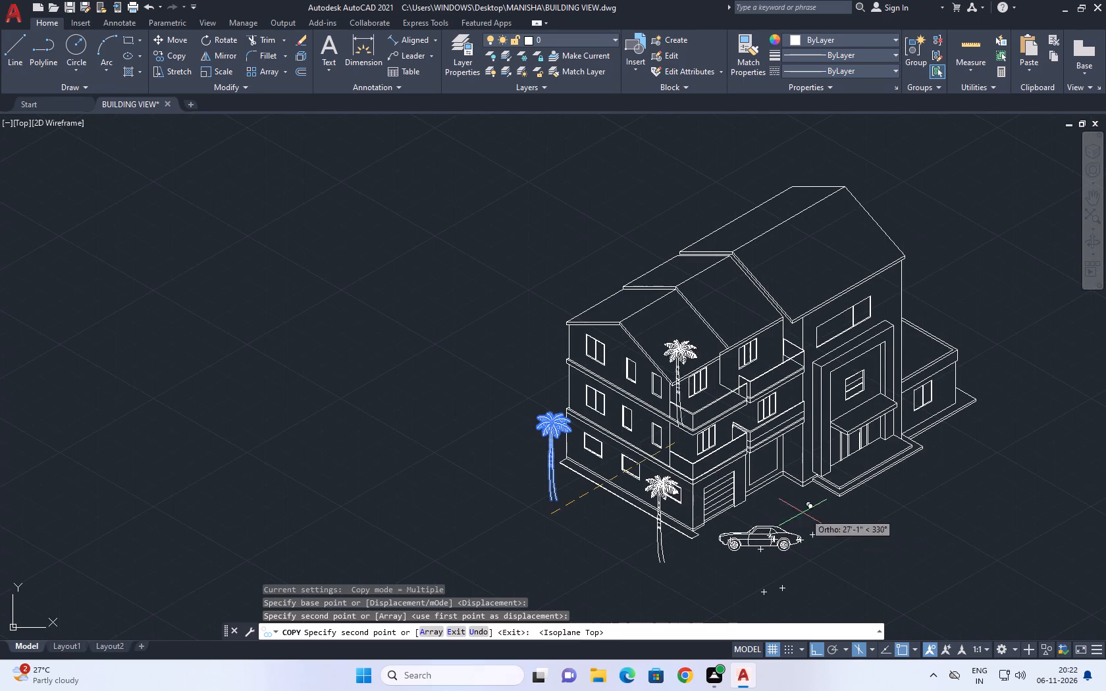
{"action": "key", "text": "F8"}
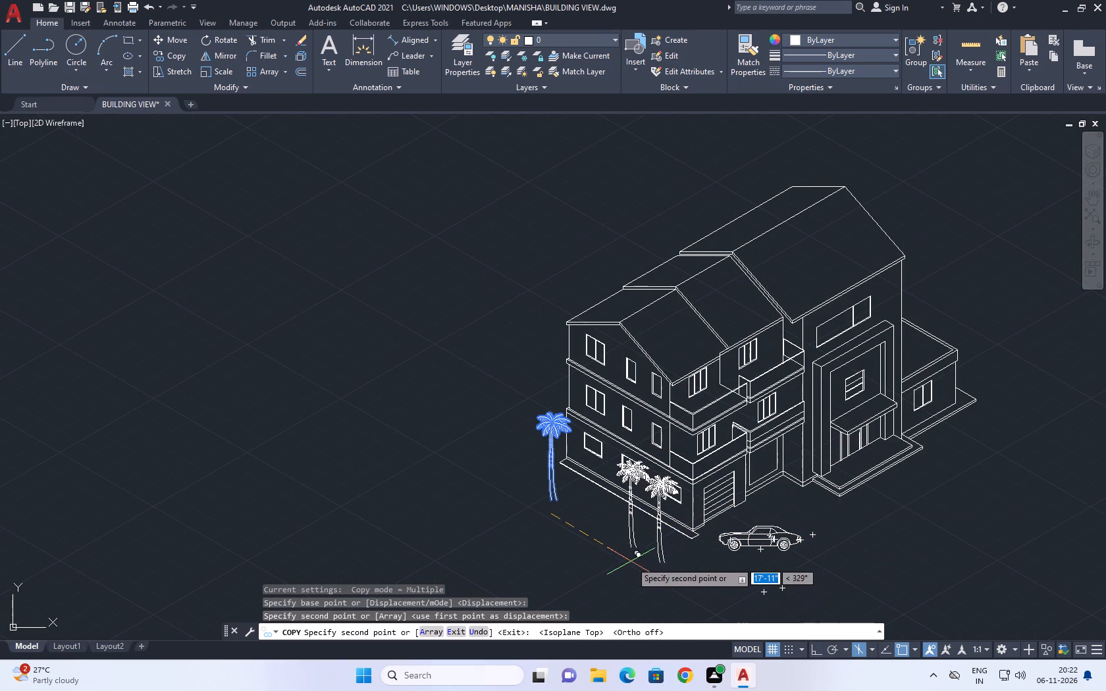
{"action": "left_click", "coordinate": [631, 561]}
{"action": "left_click", "coordinate": [588, 534]}
Place two more copies of the palm tree in the open area beyond the single-storey annex and end the copying.
{"action": "middle_click_drag", "start_coordinate": [905, 442], "coordinate": [646, 509]}
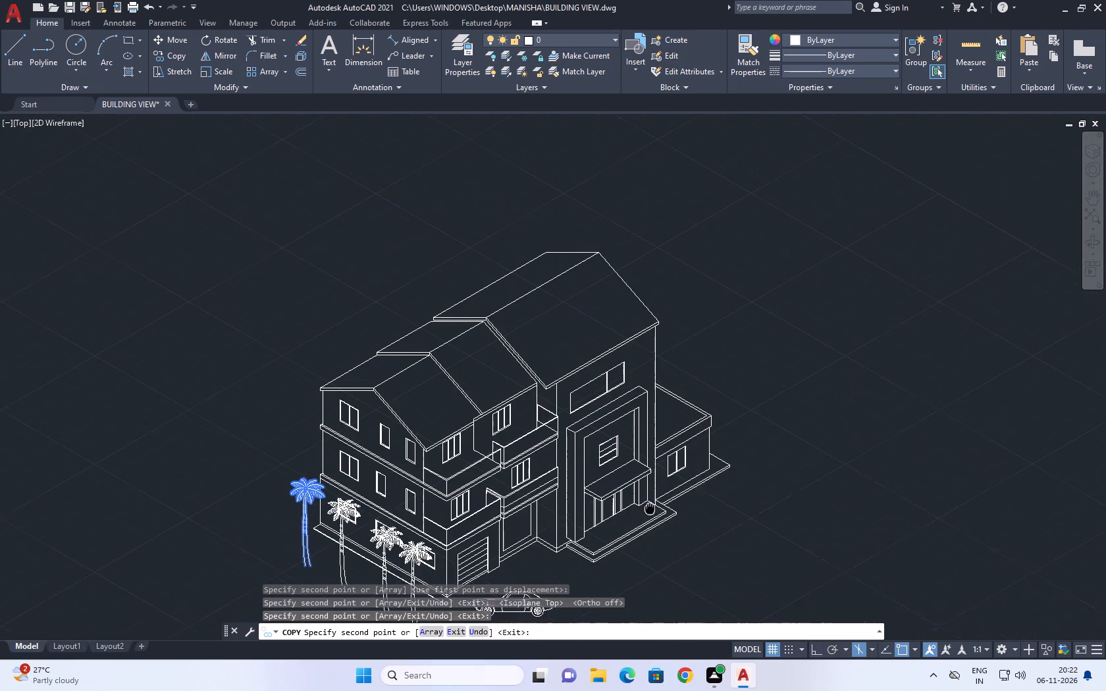
{"action": "middle_click_drag", "start_coordinate": [646, 509], "coordinate": [645, 509]}
{"action": "left_click", "coordinate": [777, 448]}
{"action": "left_click", "coordinate": [710, 389]}
{"action": "scroll", "coordinate": [700, 399], "scroll_direction": "down", "scroll_amount": 3}
{"action": "key", "text": "Escape"}
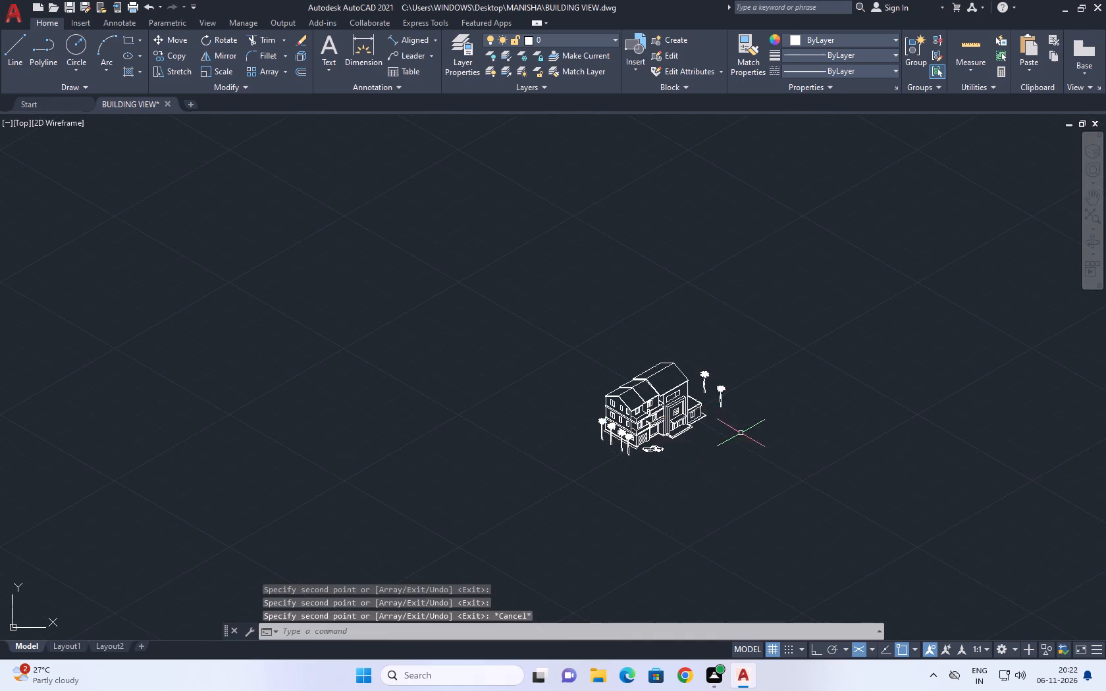
Save the drawing as BUILDING VIEW in AutoCAD 2018 Drawing format, replacing the existing file of that name.
{"action": "scroll", "coordinate": [716, 446], "scroll_direction": "up", "scroll_amount": 2}
{"action": "middle_click_drag", "start_coordinate": [718, 463], "coordinate": [646, 478]}
{"action": "scroll", "coordinate": [562, 454], "scroll_direction": "up", "scroll_amount": 1}
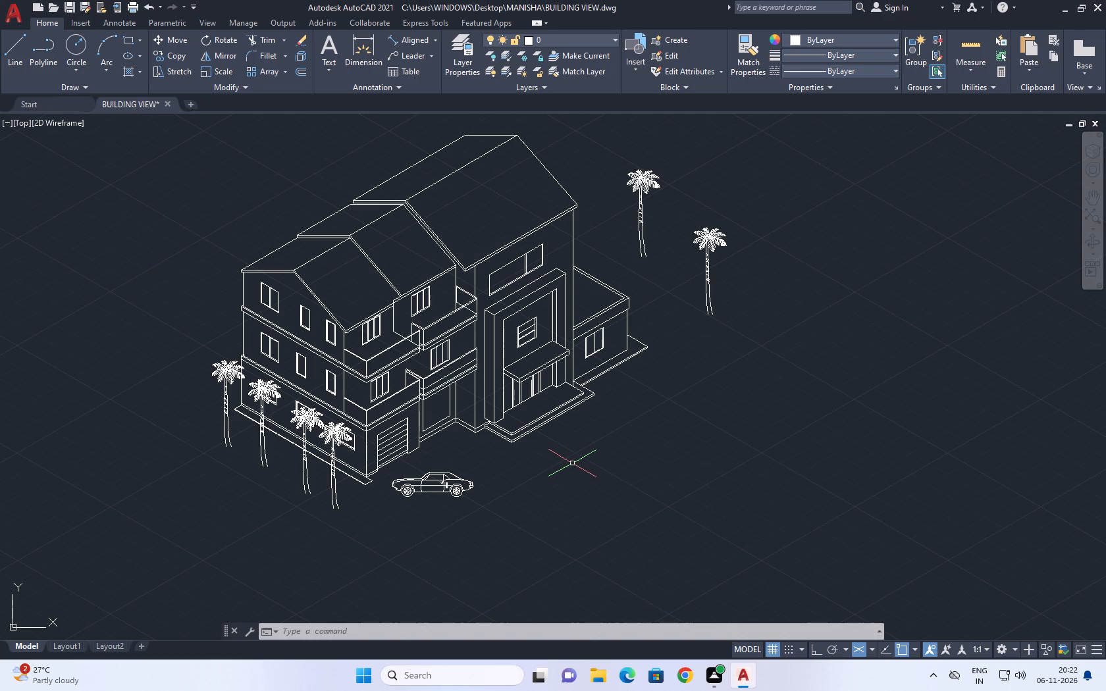
{"action": "middle_click_drag", "start_coordinate": [548, 457], "coordinate": [568, 477]}
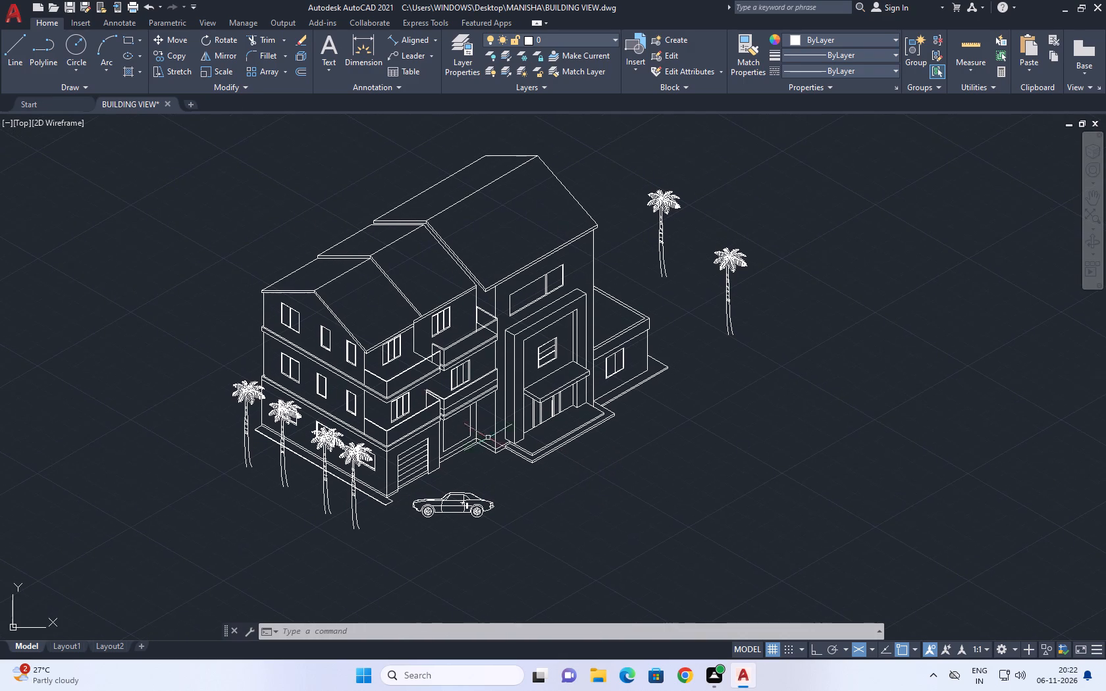
{"action": "left_click", "coordinate": [20, 18]}
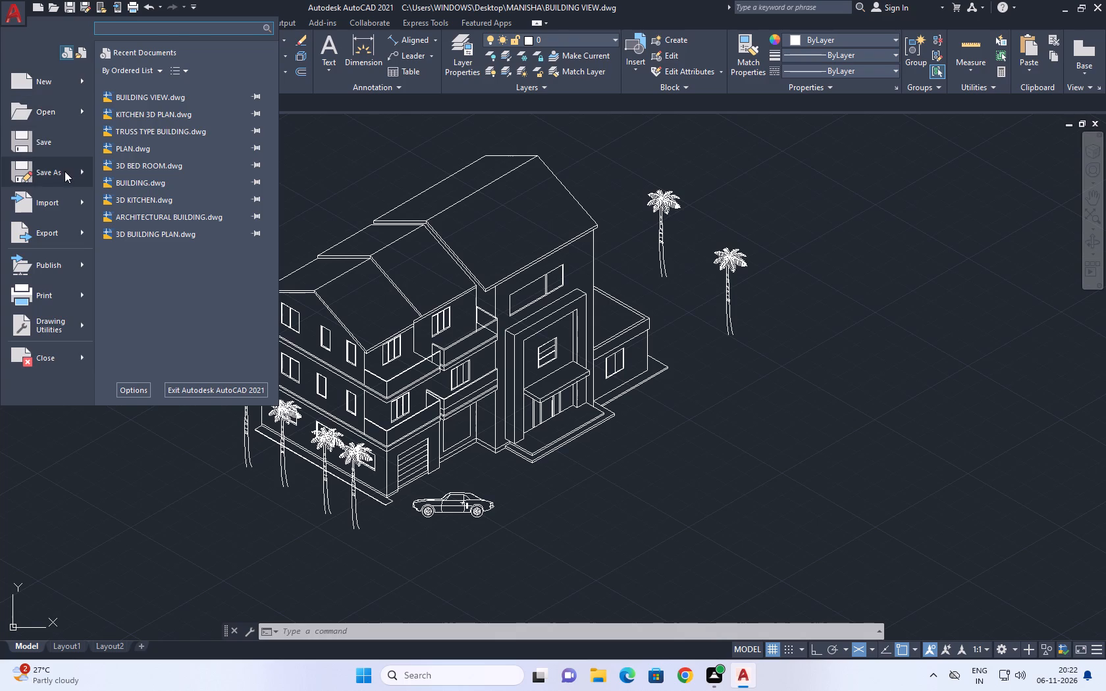
{"action": "left_click", "coordinate": [65, 171]}
{"action": "left_click", "coordinate": [731, 460]}
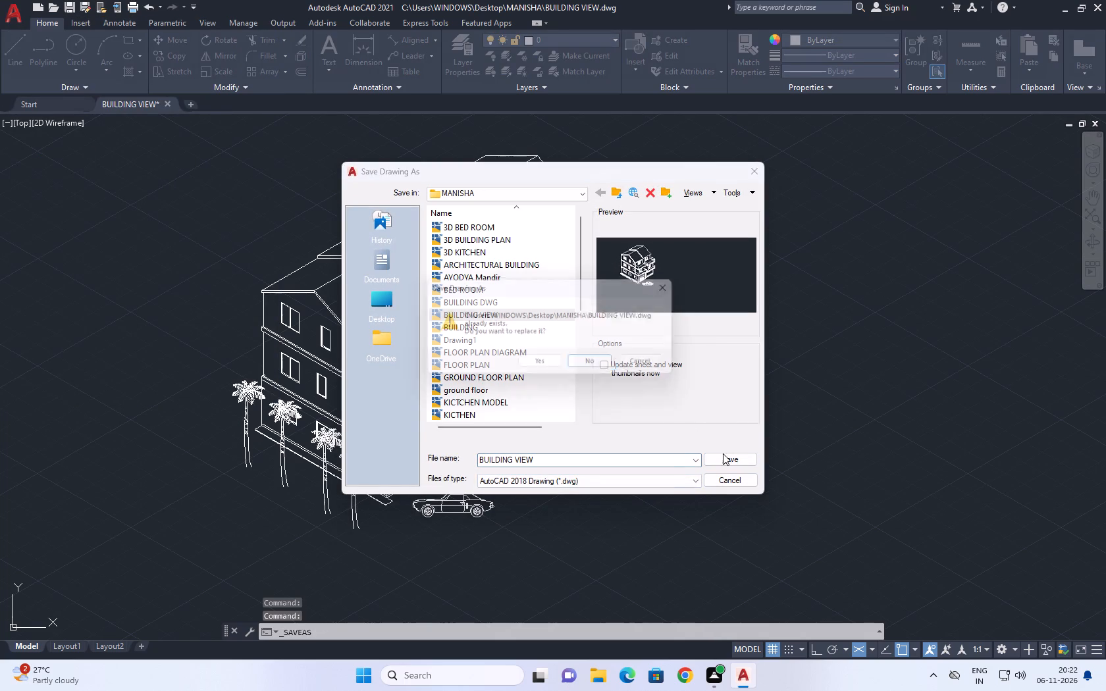
{"action": "left_click", "coordinate": [542, 368]}
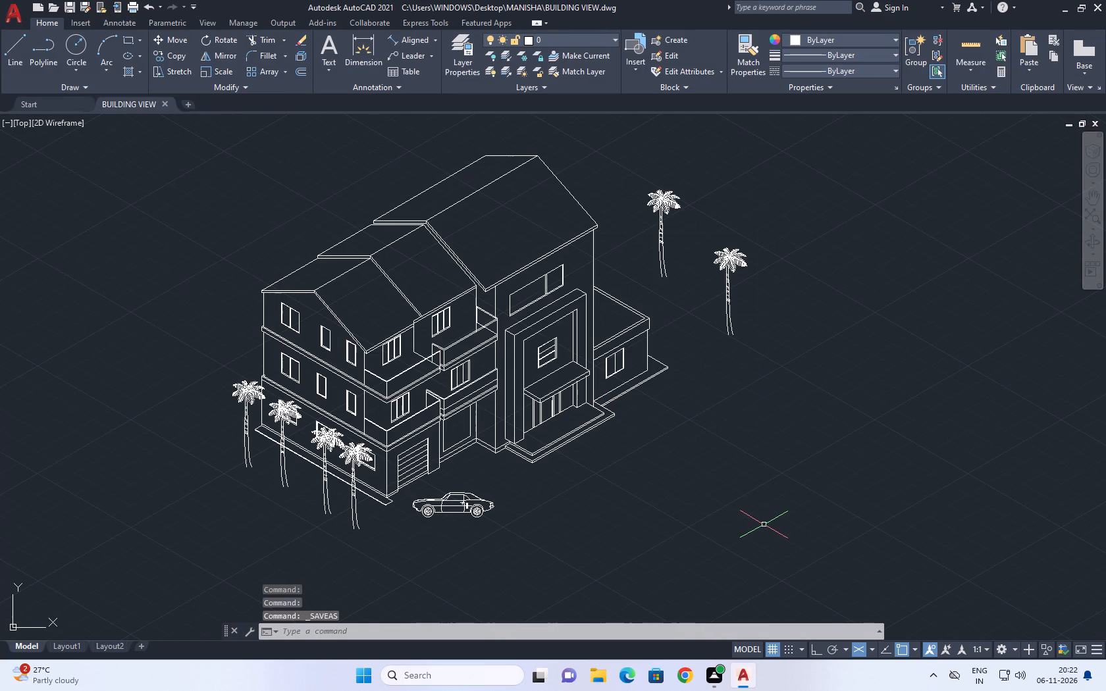
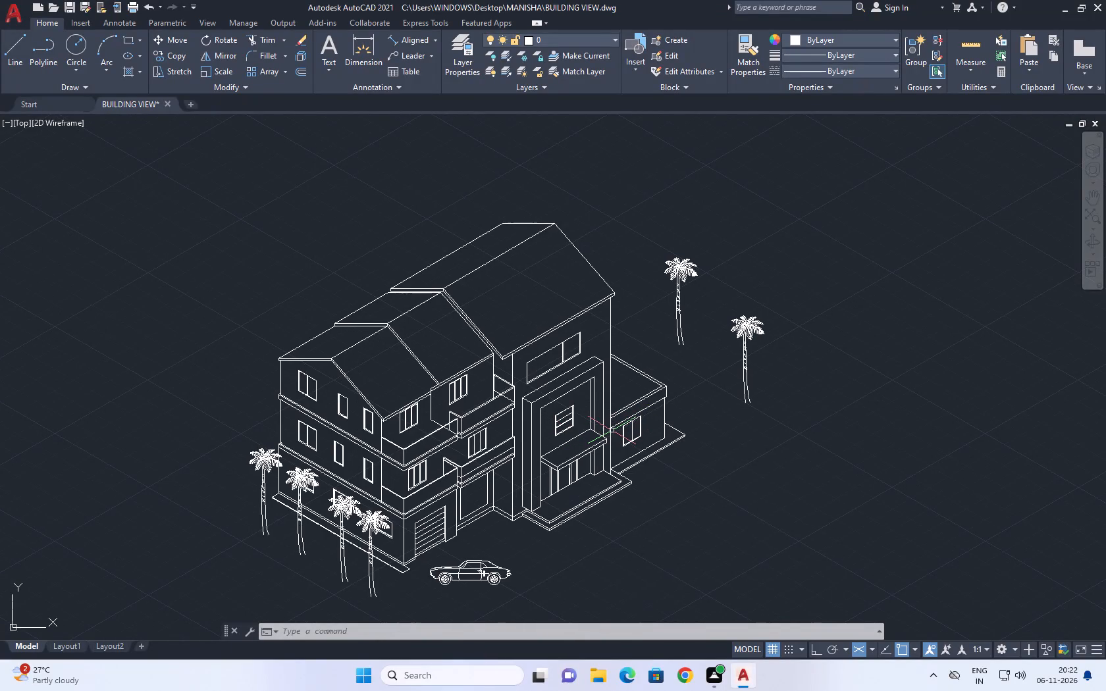
Start plotting the model with the page setup of the previous plot.
{"action": "key", "text": "ctrl+p"}
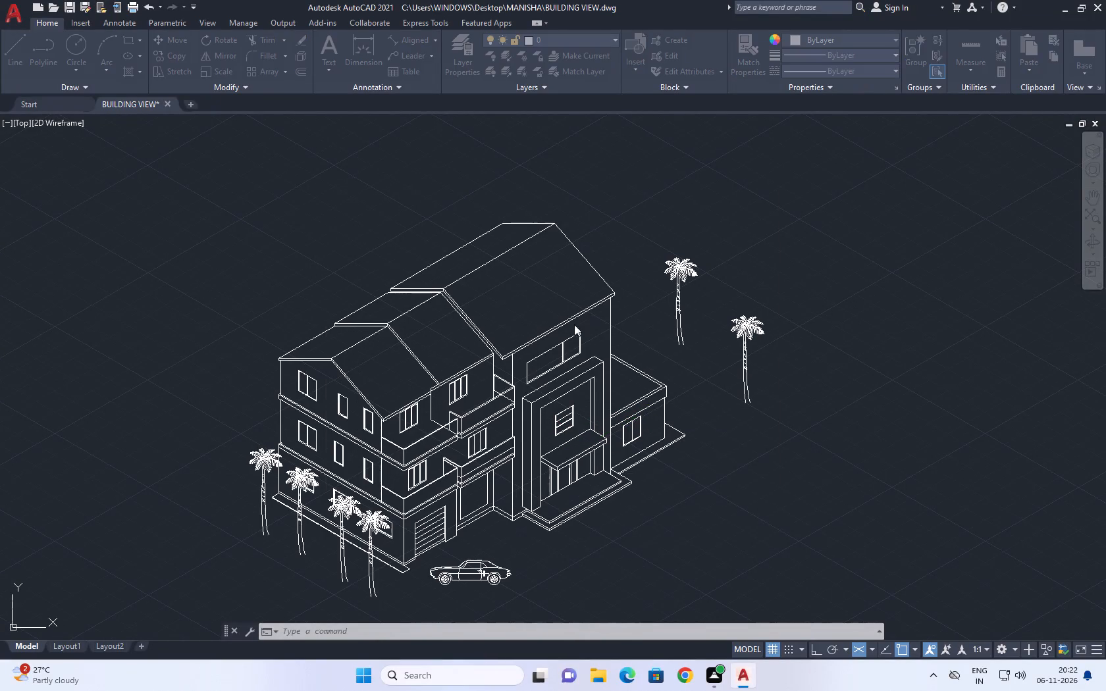
{"action": "left_click", "coordinate": [440, 192]}
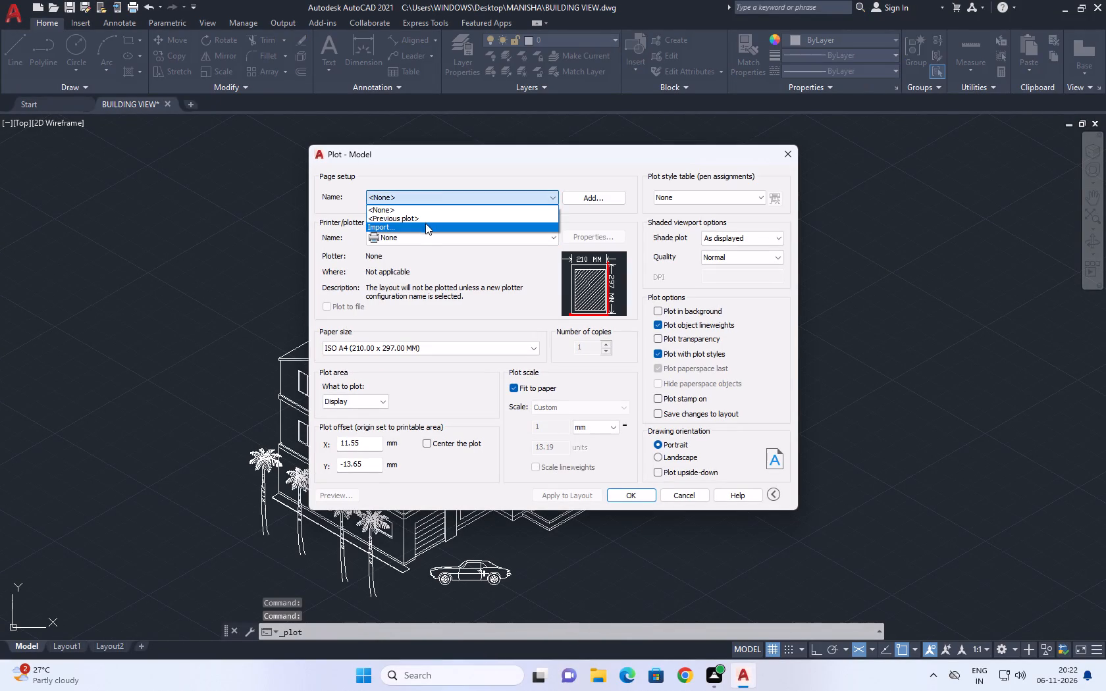
{"action": "left_click", "coordinate": [425, 222]}
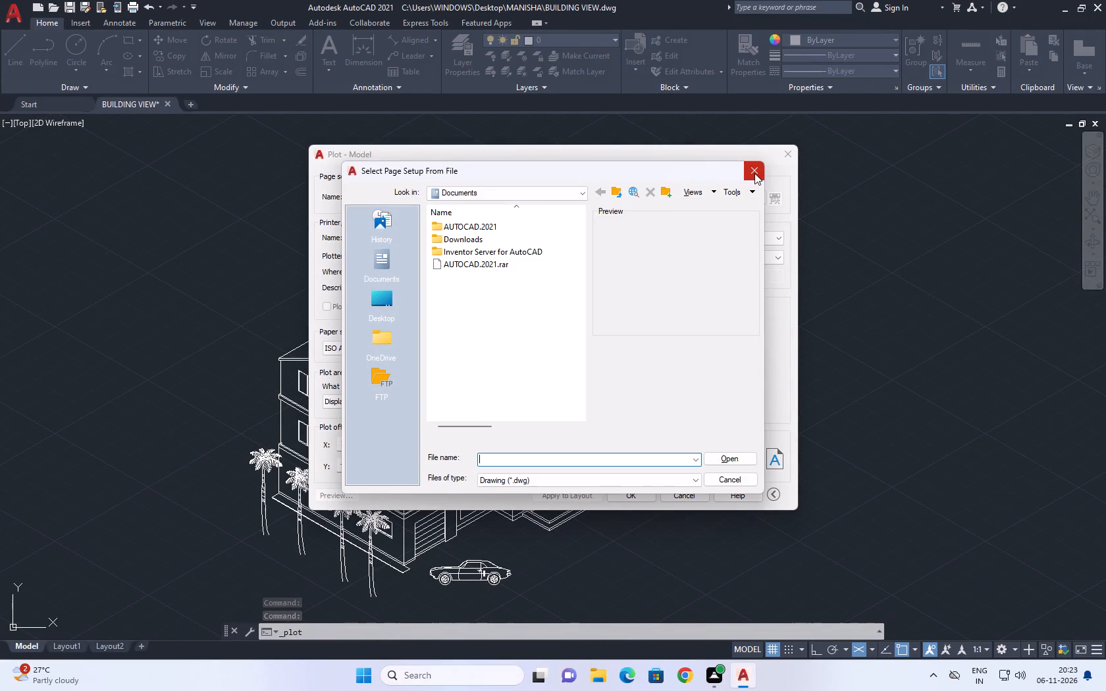
{"action": "left_click", "coordinate": [754, 173]}
{"action": "left_click", "coordinate": [508, 201]}
{"action": "left_click", "coordinate": [454, 216]}
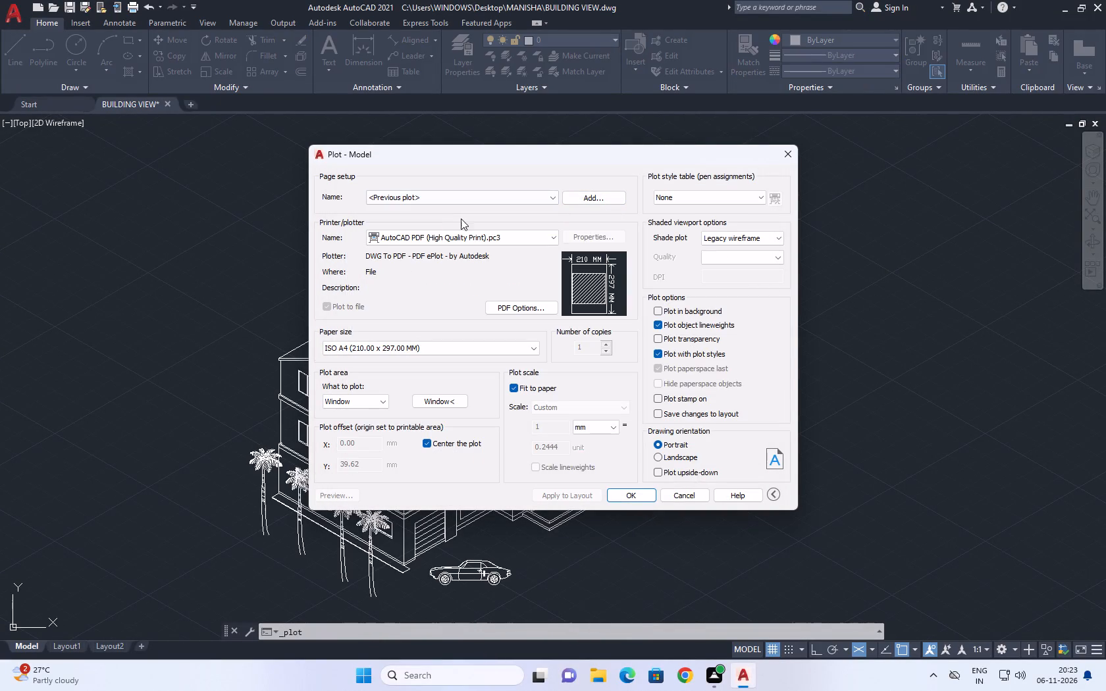
Set the plot window to enclose the whole building, the car and all the palm trees, and preview the plot.
{"action": "left_click", "coordinate": [442, 405]}
{"action": "scroll", "coordinate": [540, 371], "scroll_direction": "down", "scroll_amount": 1}
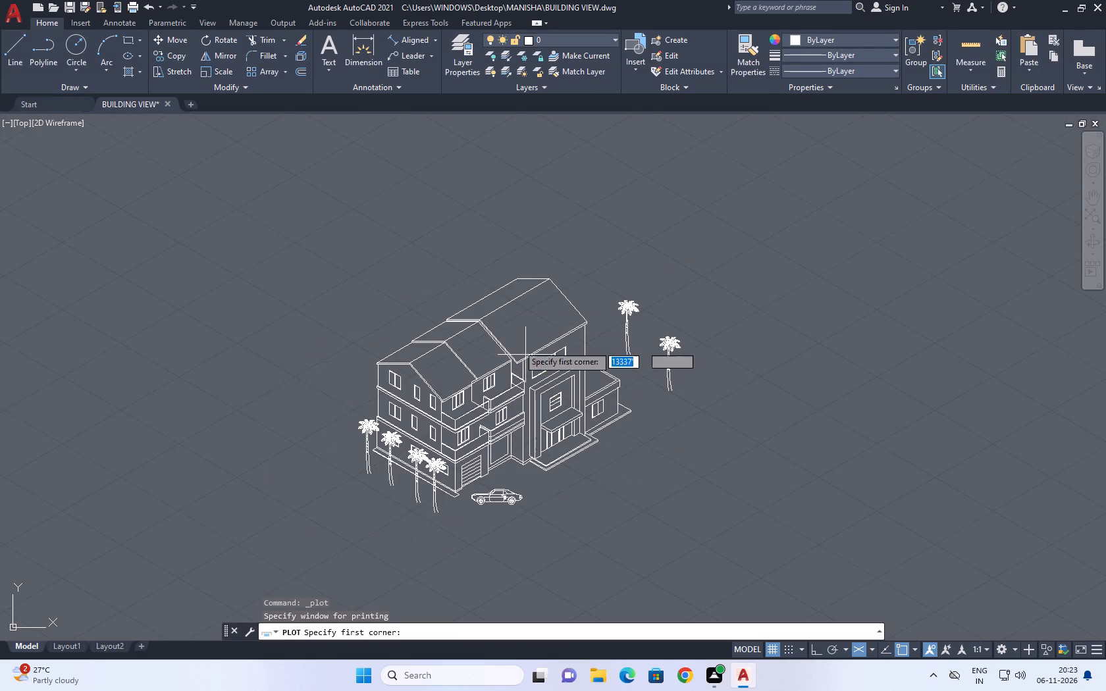
{"action": "left_click", "coordinate": [355, 246]}
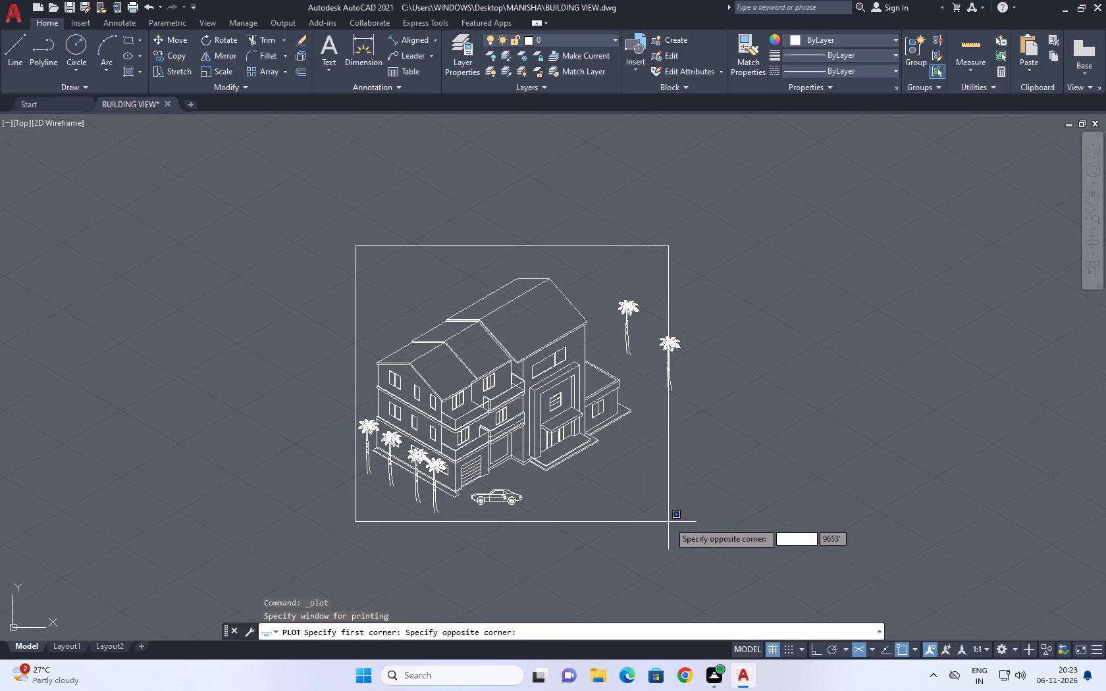
{"action": "left_click", "coordinate": [693, 525]}
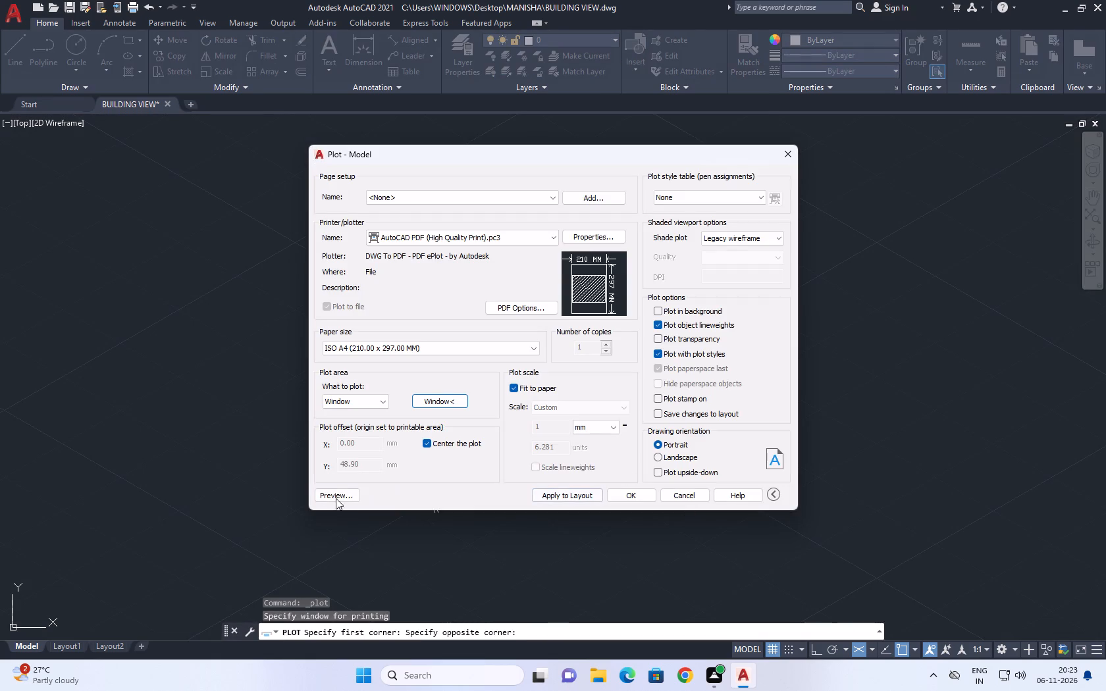
{"action": "left_click", "coordinate": [330, 499]}
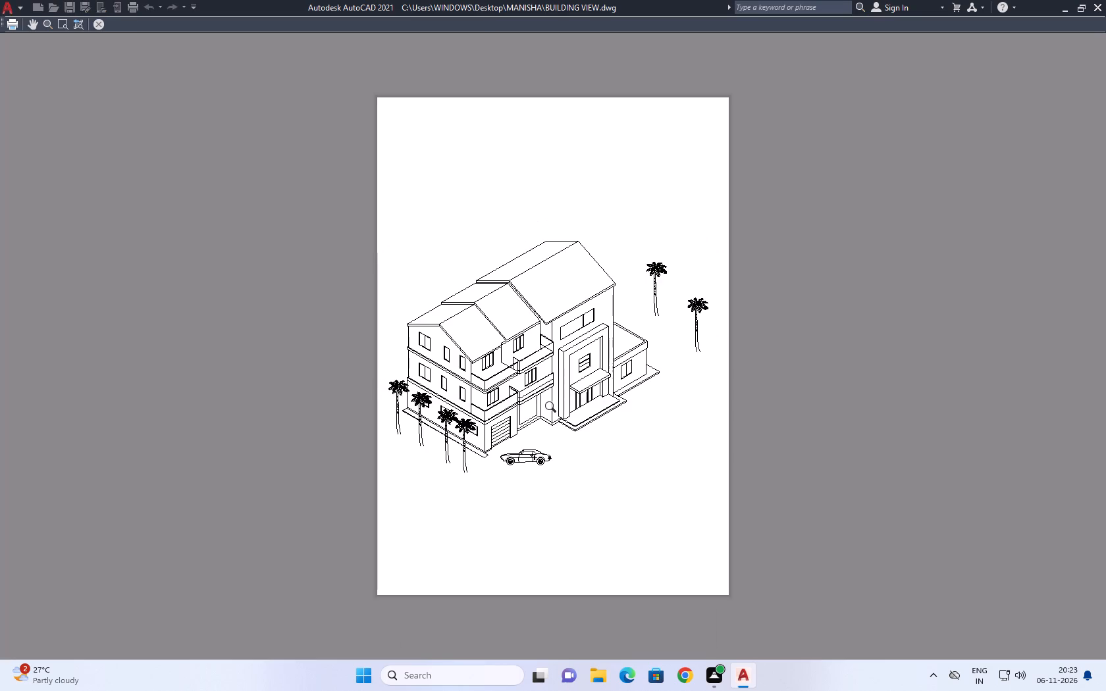
{"action": "key", "text": "Return"}
{"action": "scroll", "coordinate": [613, 515], "scroll_direction": "down", "scroll_amount": 1}
Plot the drawing to BUILDING VIEW-Model.pdf in the MANISHA folder on the Desktop, and close the PDF that opens.
{"action": "left_click", "coordinate": [630, 496]}
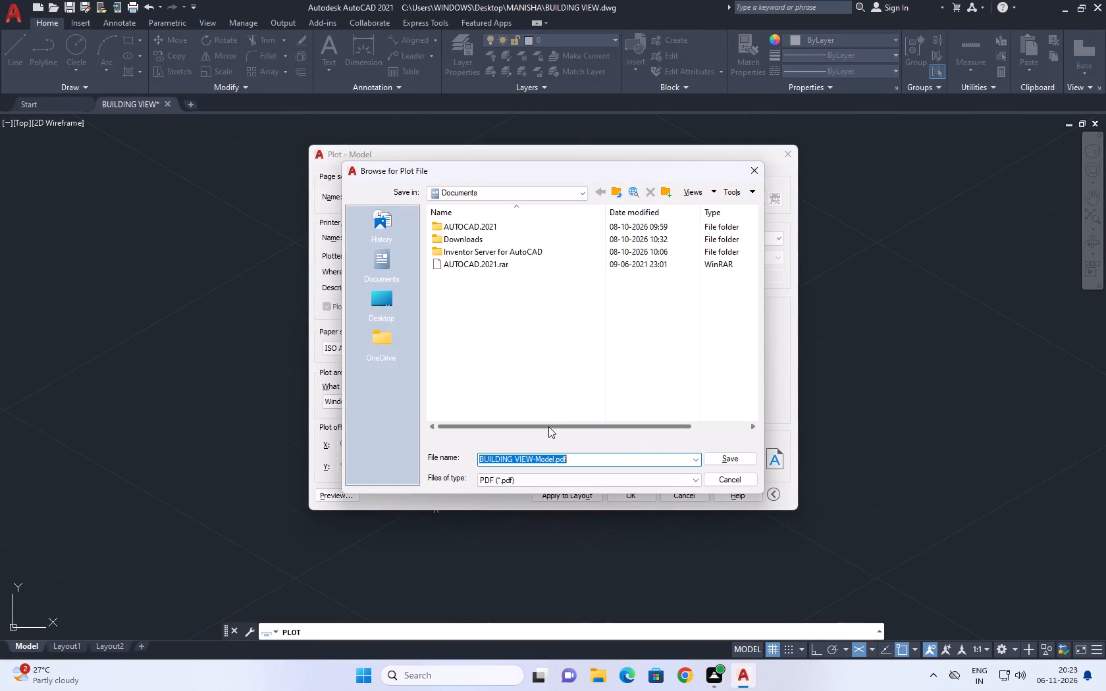
{"action": "left_click", "coordinate": [391, 302]}
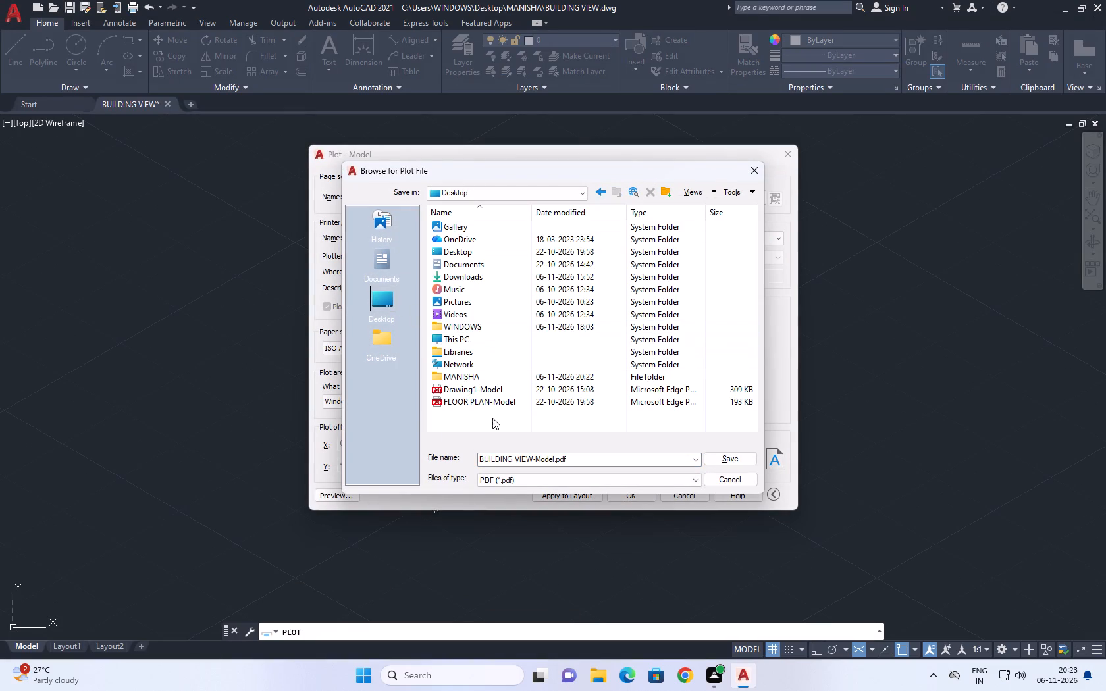
{"action": "double_click", "coordinate": [496, 380]}
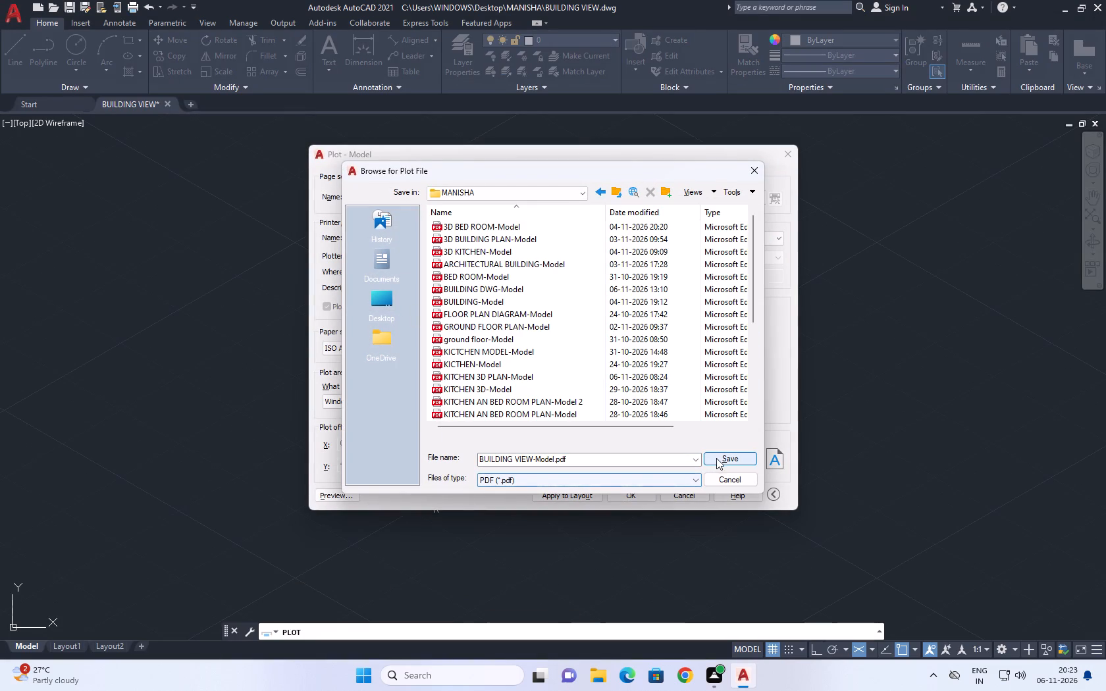
{"action": "left_click", "coordinate": [723, 456]}
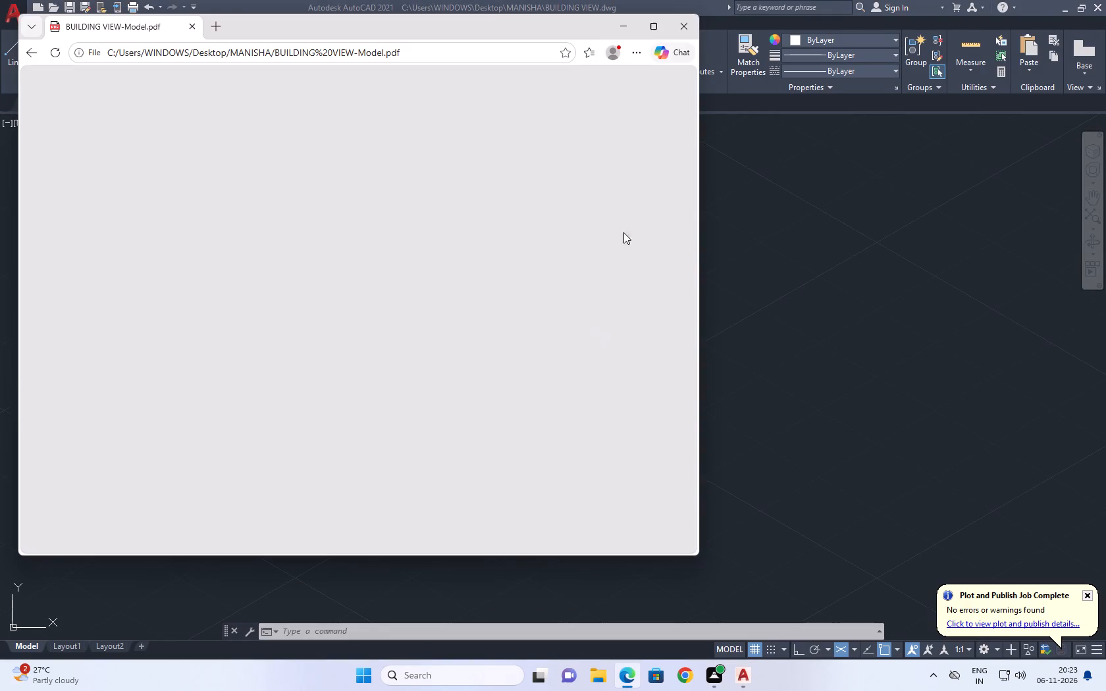
{"action": "left_click", "coordinate": [690, 21]}
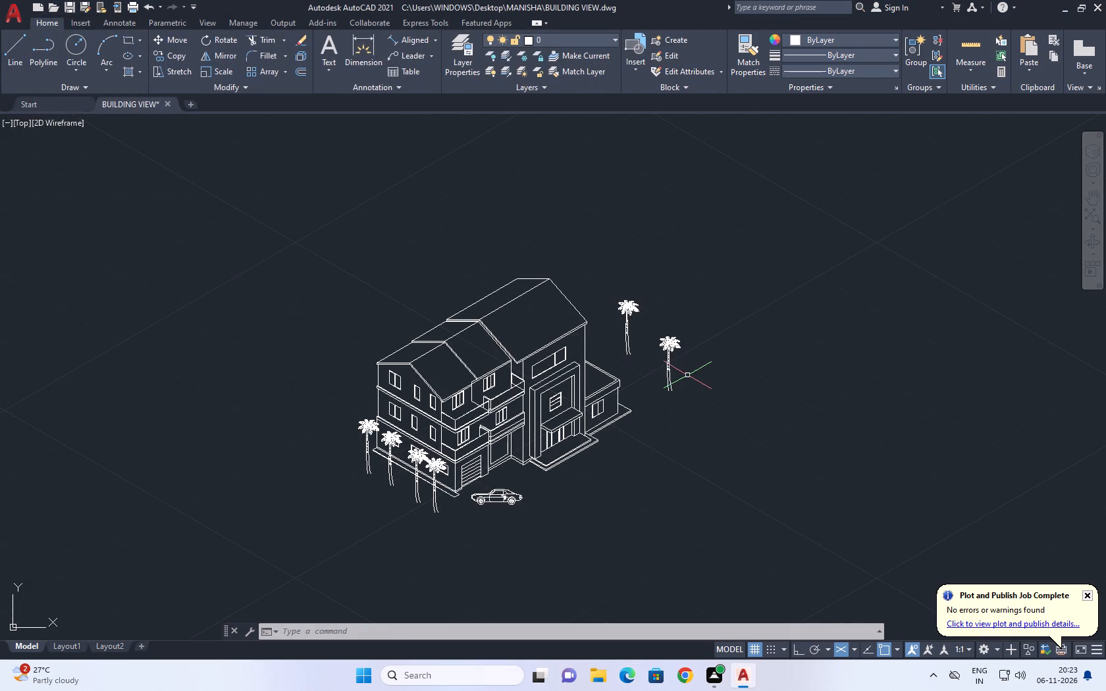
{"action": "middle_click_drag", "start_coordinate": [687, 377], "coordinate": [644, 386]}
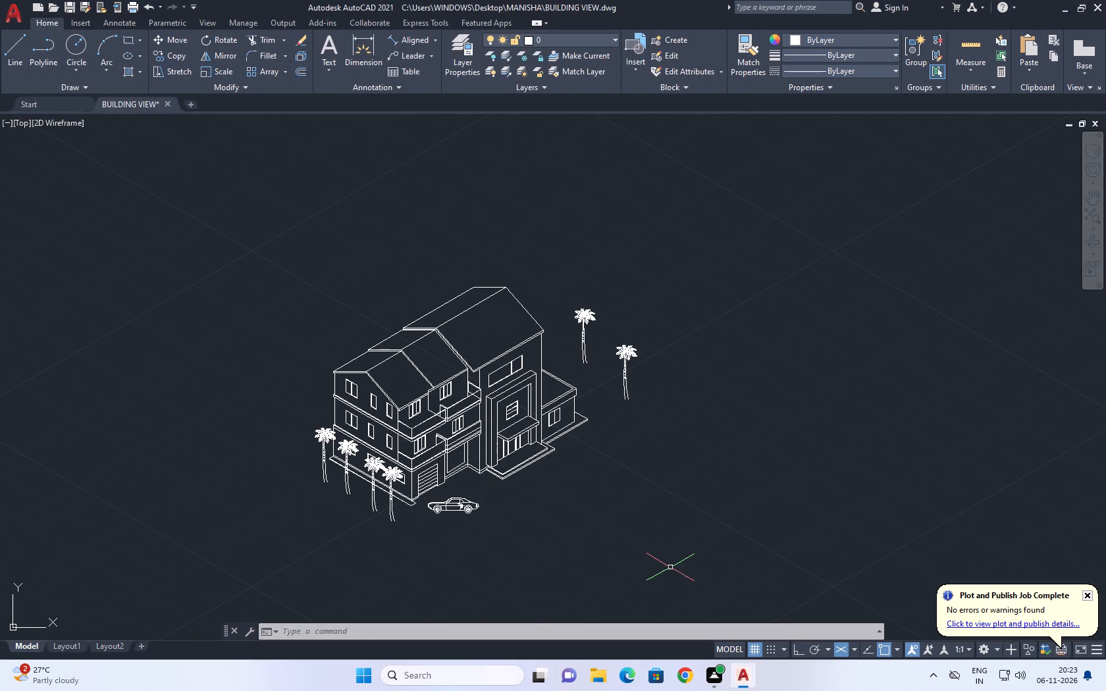